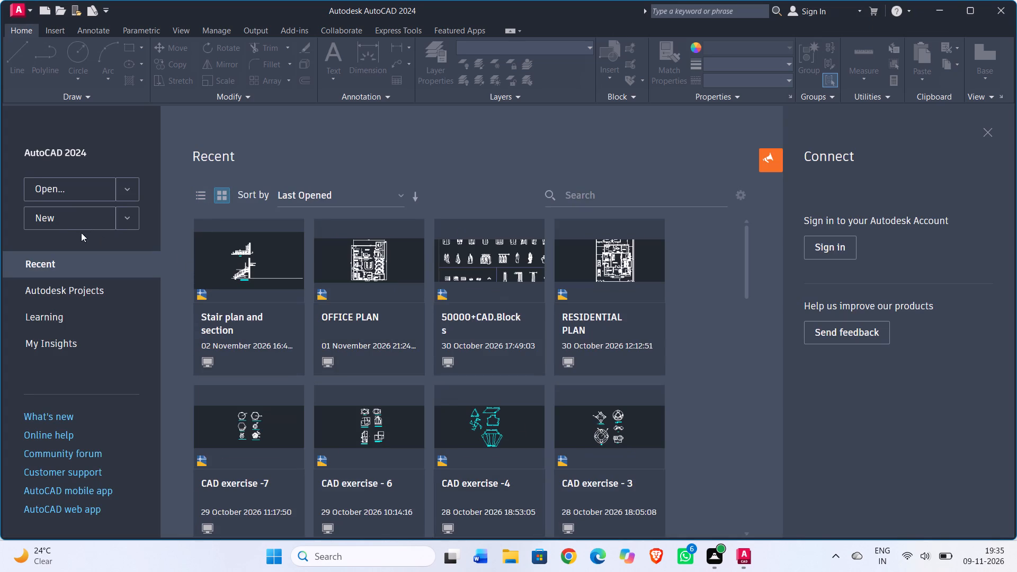
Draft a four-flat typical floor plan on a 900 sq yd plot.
Create a new blank drawing.
click(67, 223)
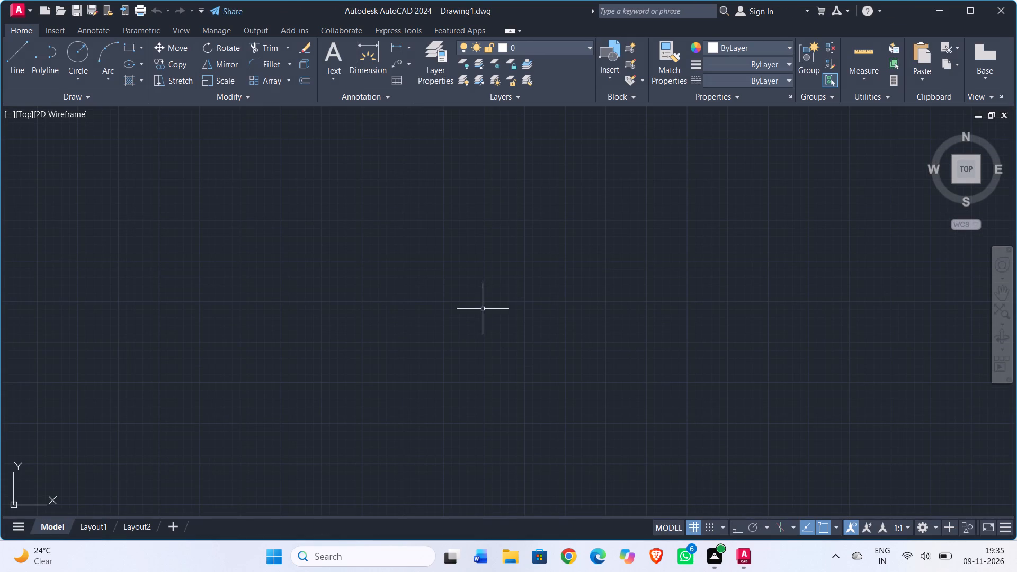
Set the UCS icon to the Noorigin option so it is not tied to the drawing origin.
key(z)
key(Return)
key(e)
key(Return)
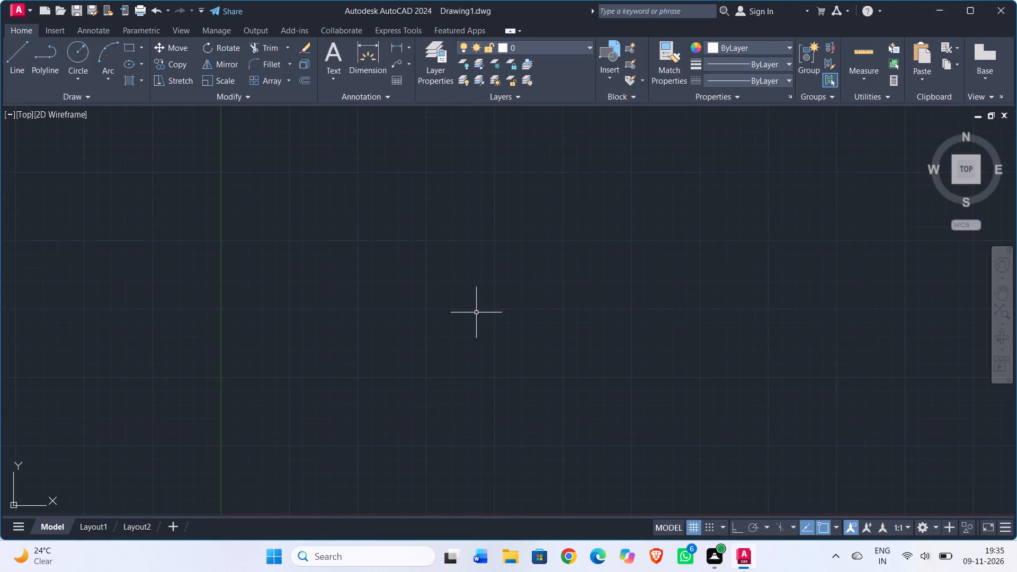
text(ucsicon)
key(Return)
text(no)
key(Return)
Configure the drawing units to Engineering length with 0'-0.0" precision and an insertion scale in inches.
text(un)
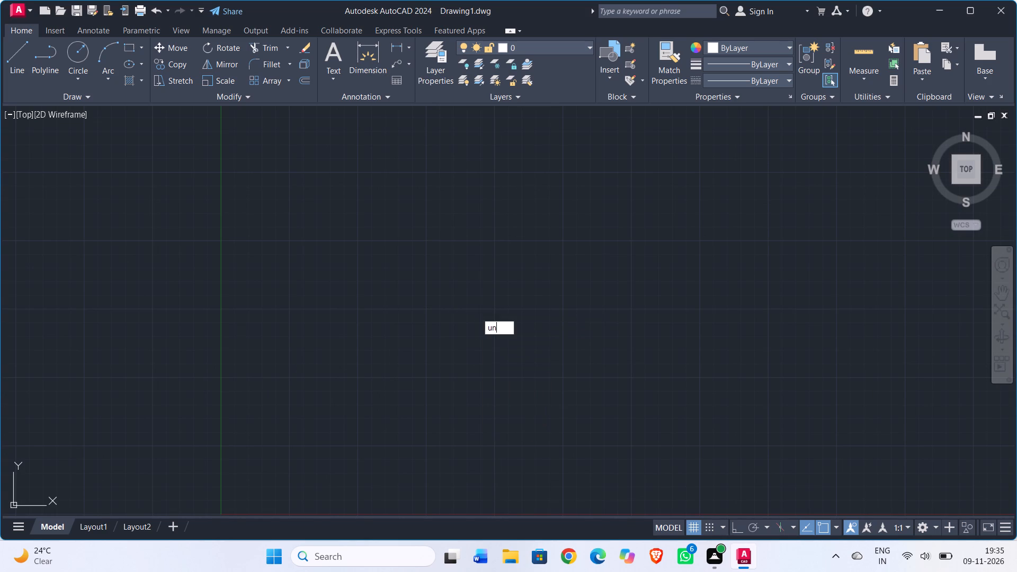
key(Return)
click(488, 190)
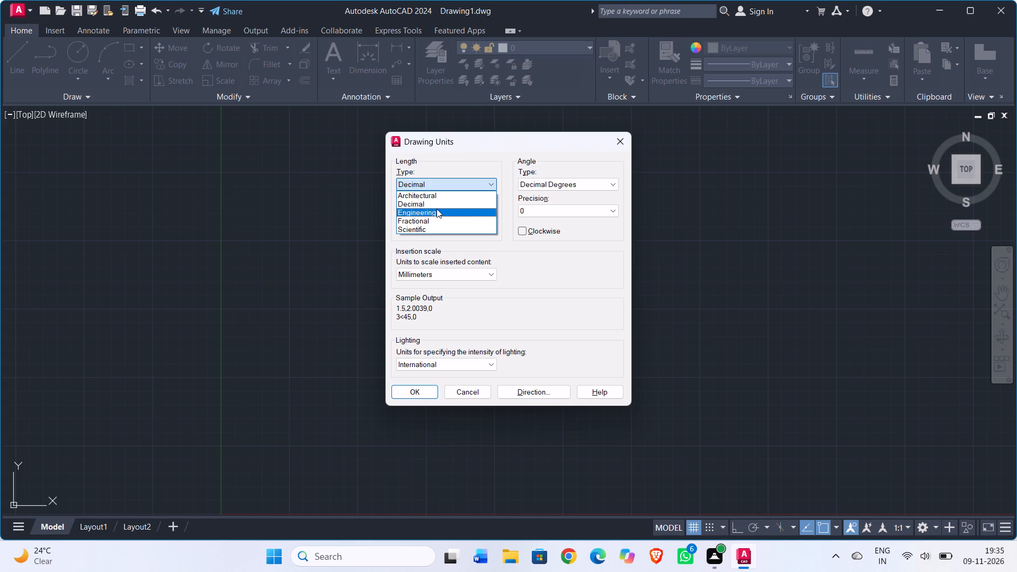
click(435, 209)
click(447, 211)
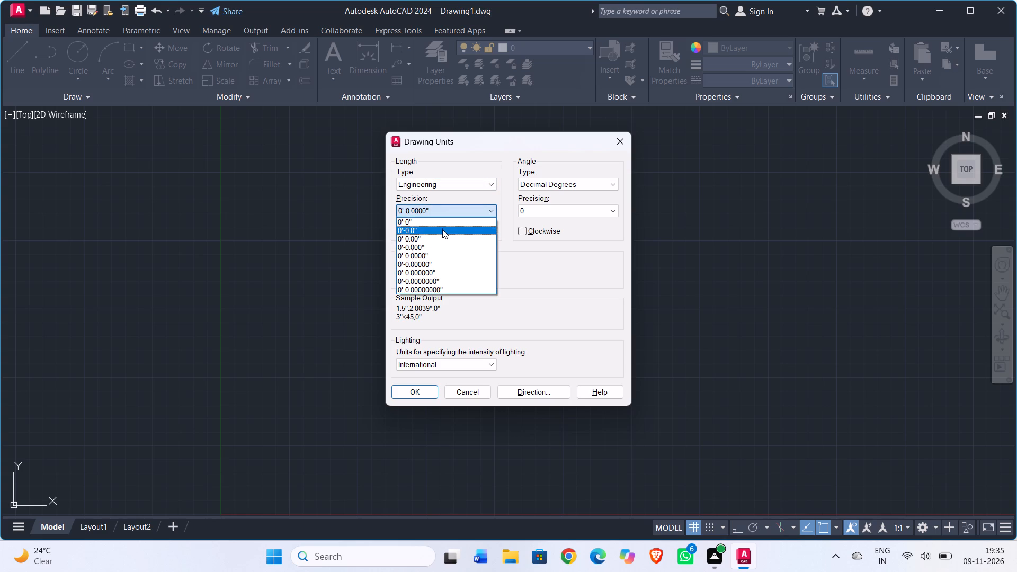
click(442, 229)
click(443, 277)
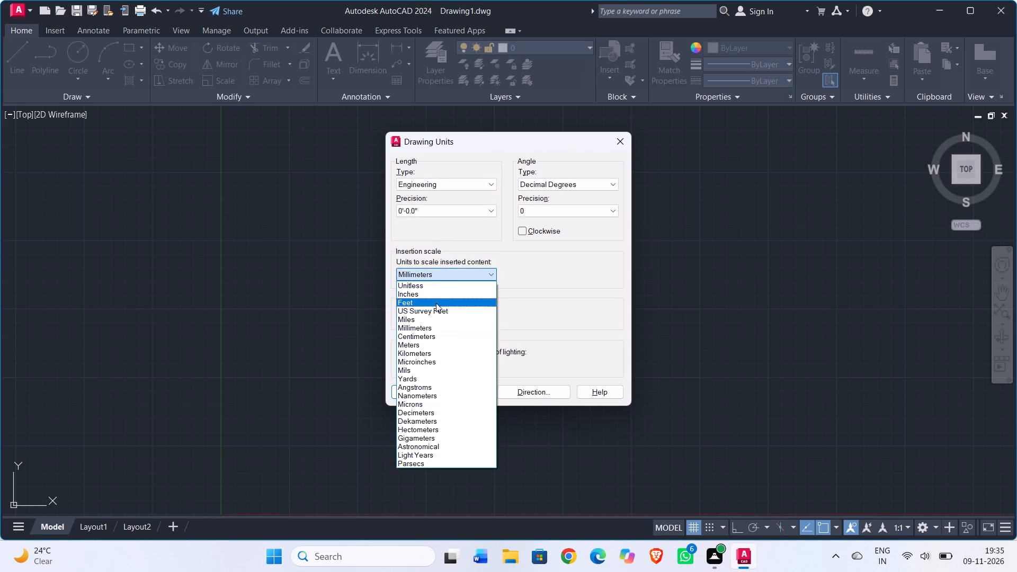
click(435, 297)
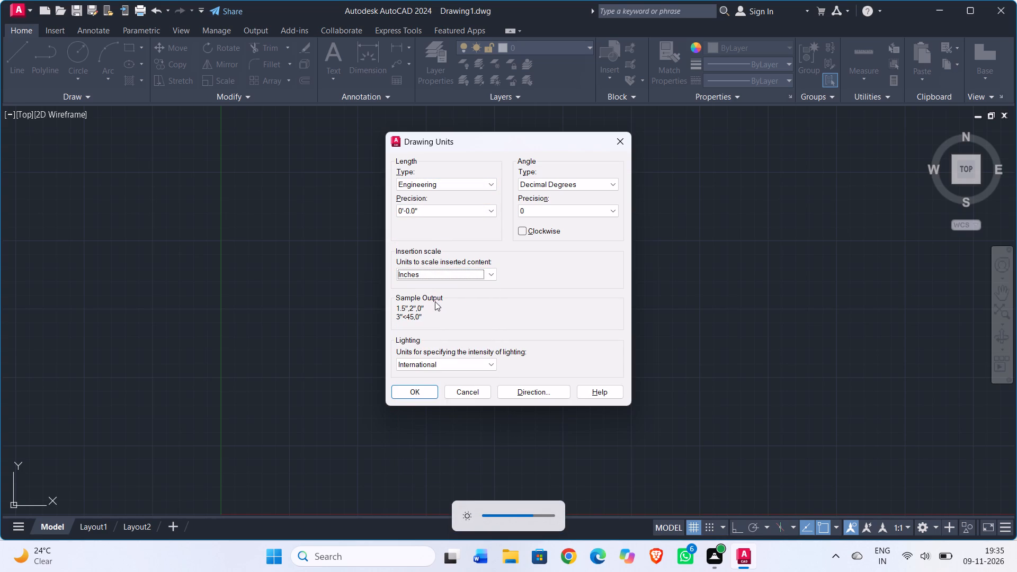
click(417, 387)
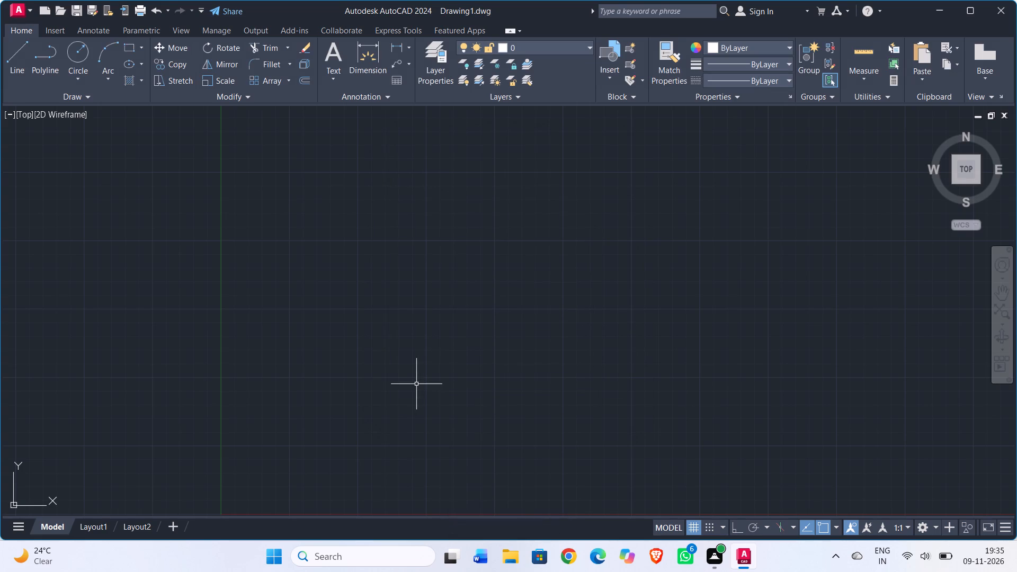
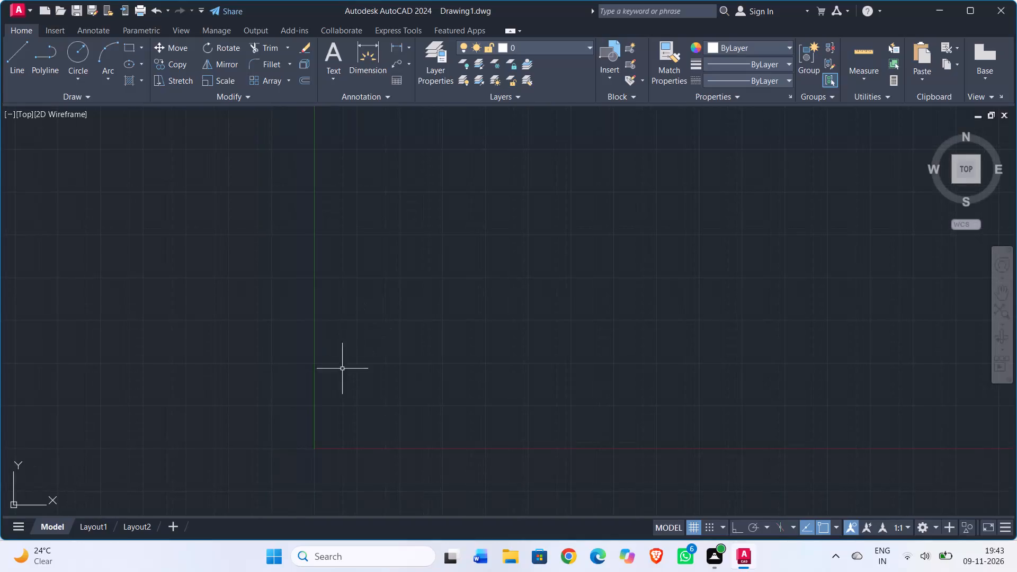
Draw a rectangle with its first corner at the origin (0,0), extending into the positive X and Y area.
scroll(337, 442, up, 2)
middle_drag(336, 417, 397, 422)
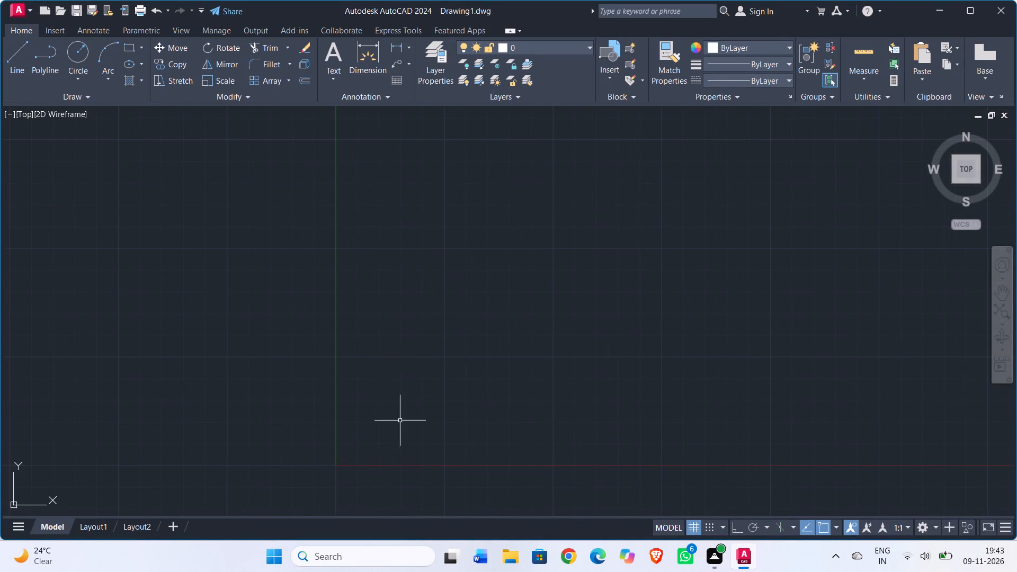
scroll(400, 420, down, 1)
middle_drag(400, 420, 336, 415)
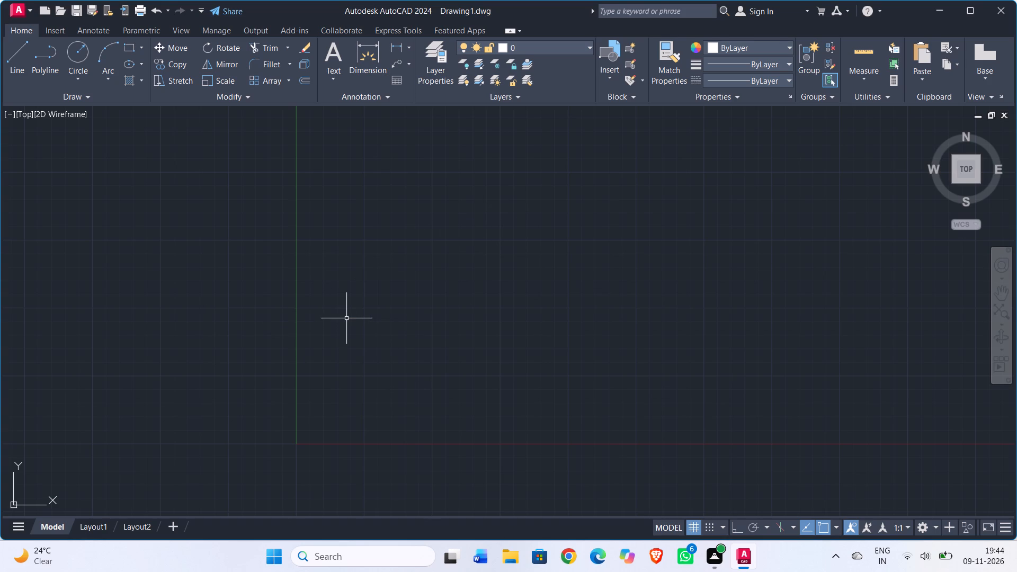
text(rec)
key(Return)
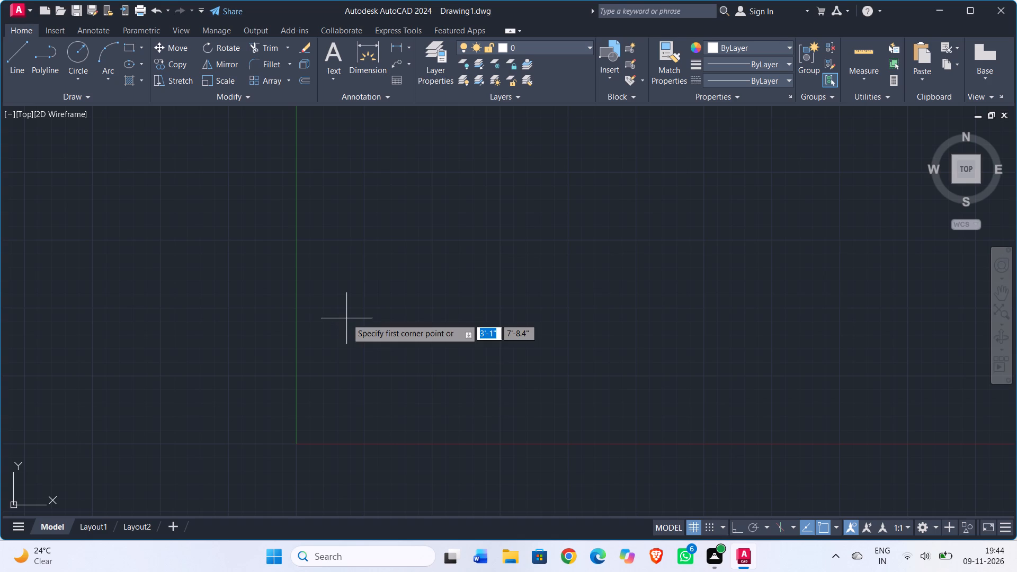
text(0,0)
key(Return)
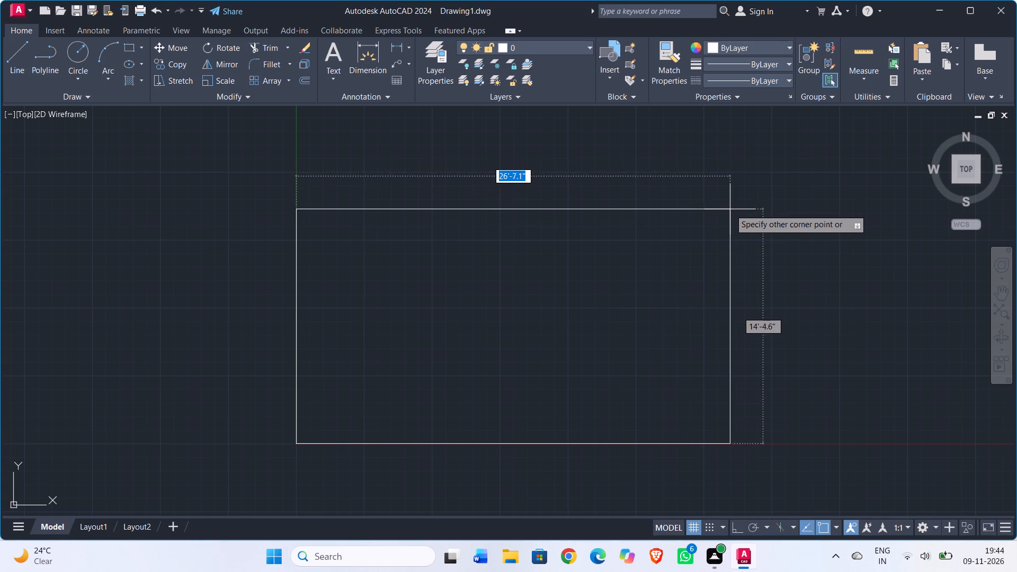
scroll(733, 209, down, 1)
middle_drag(733, 210, 503, 330)
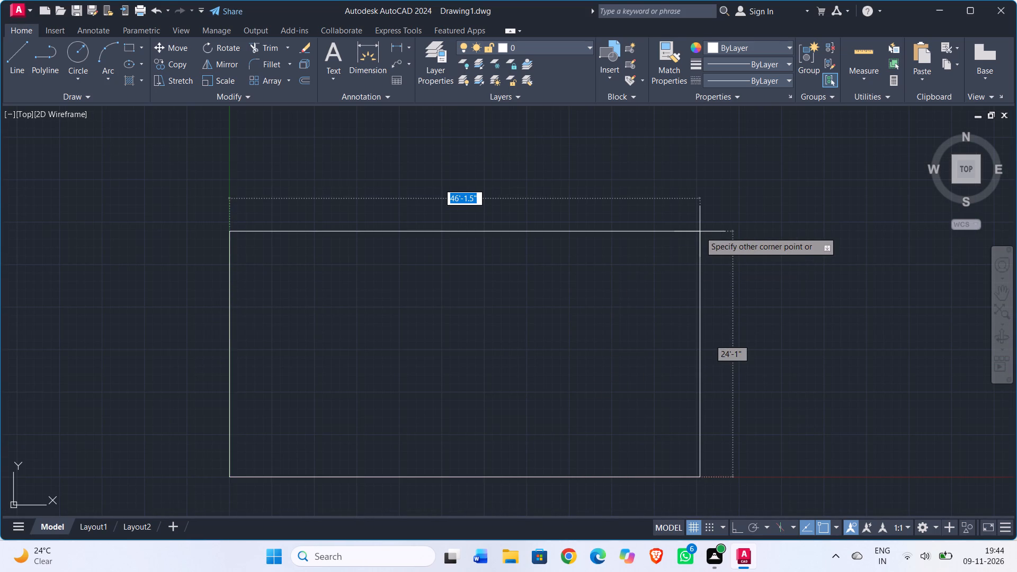
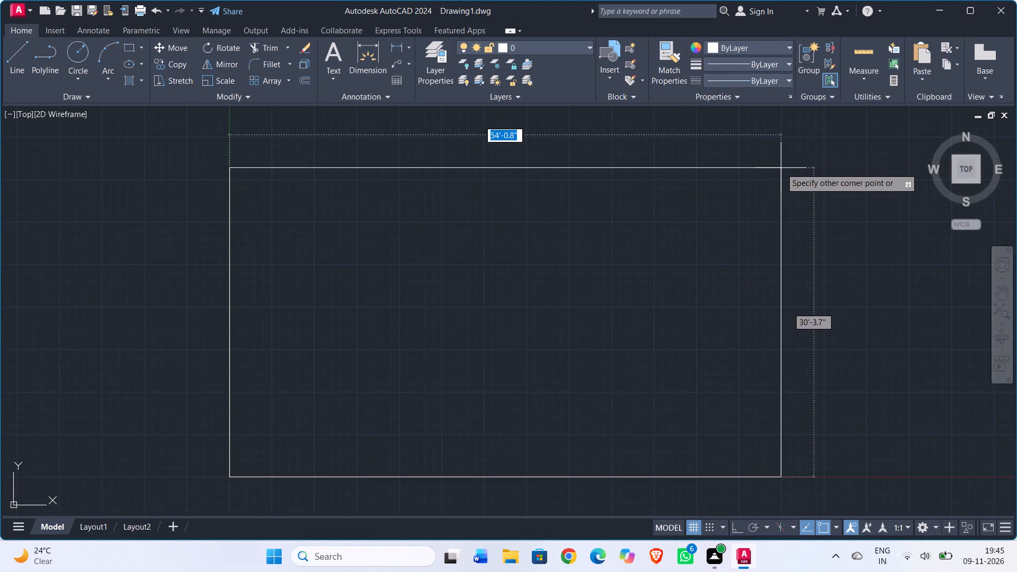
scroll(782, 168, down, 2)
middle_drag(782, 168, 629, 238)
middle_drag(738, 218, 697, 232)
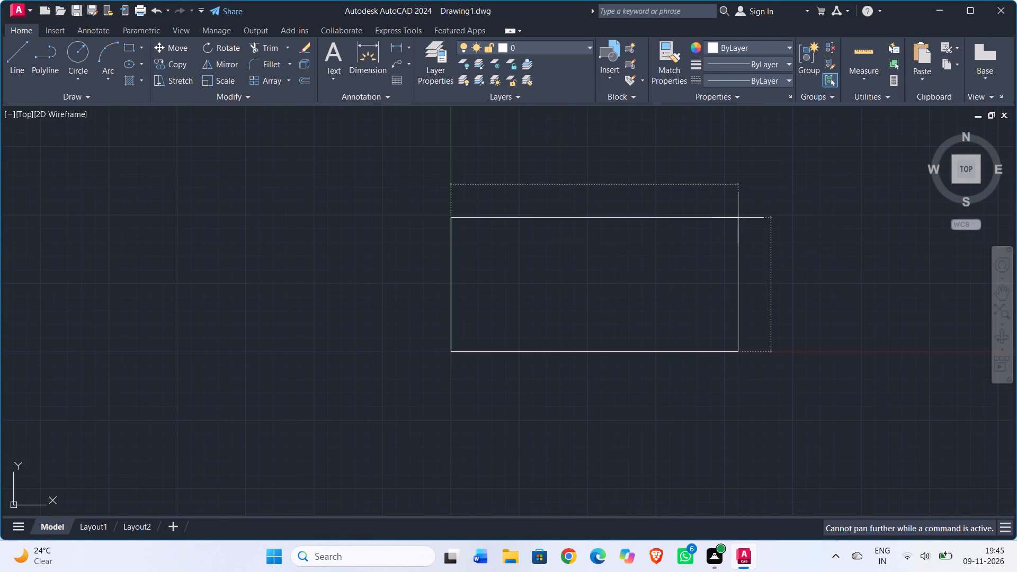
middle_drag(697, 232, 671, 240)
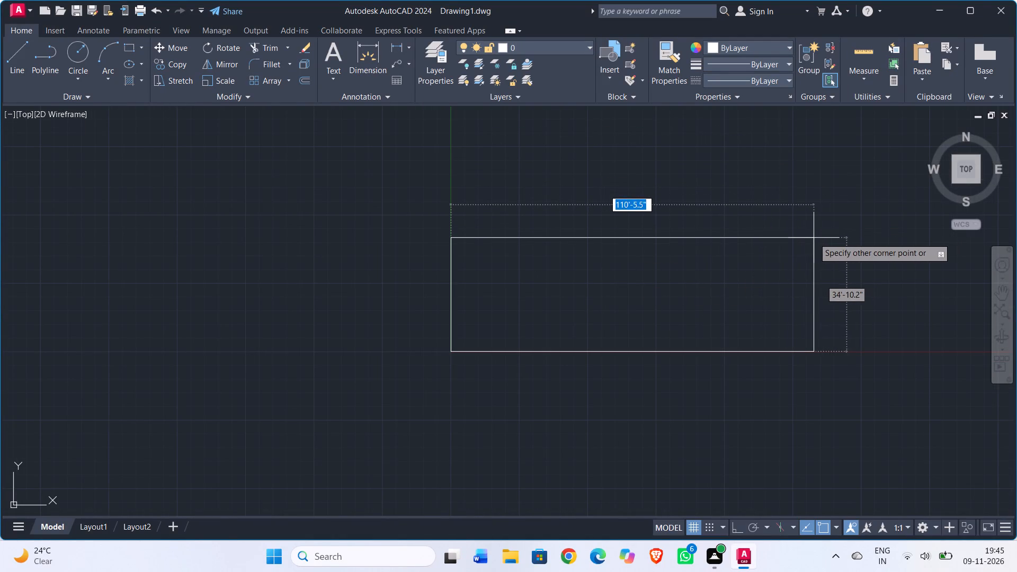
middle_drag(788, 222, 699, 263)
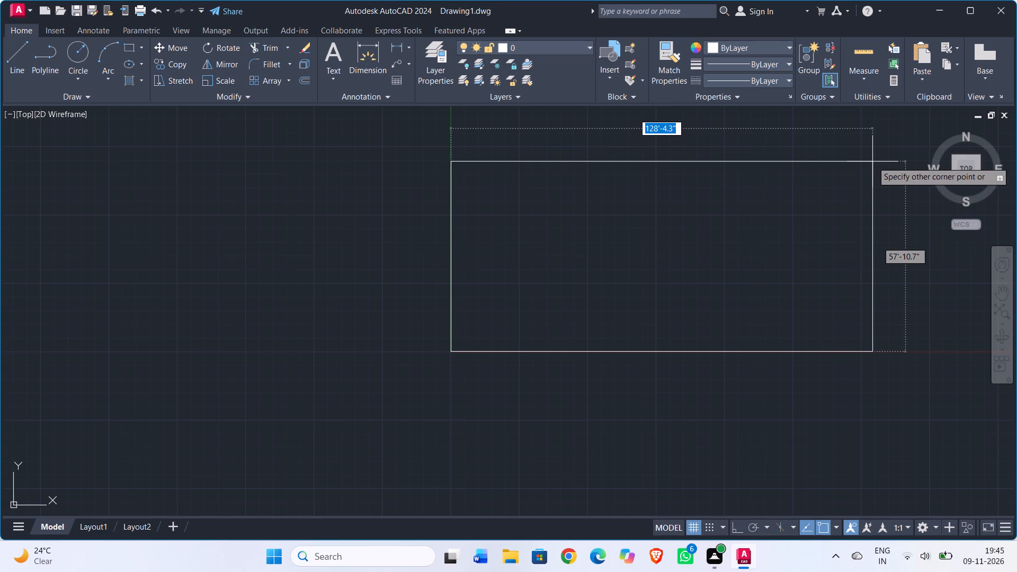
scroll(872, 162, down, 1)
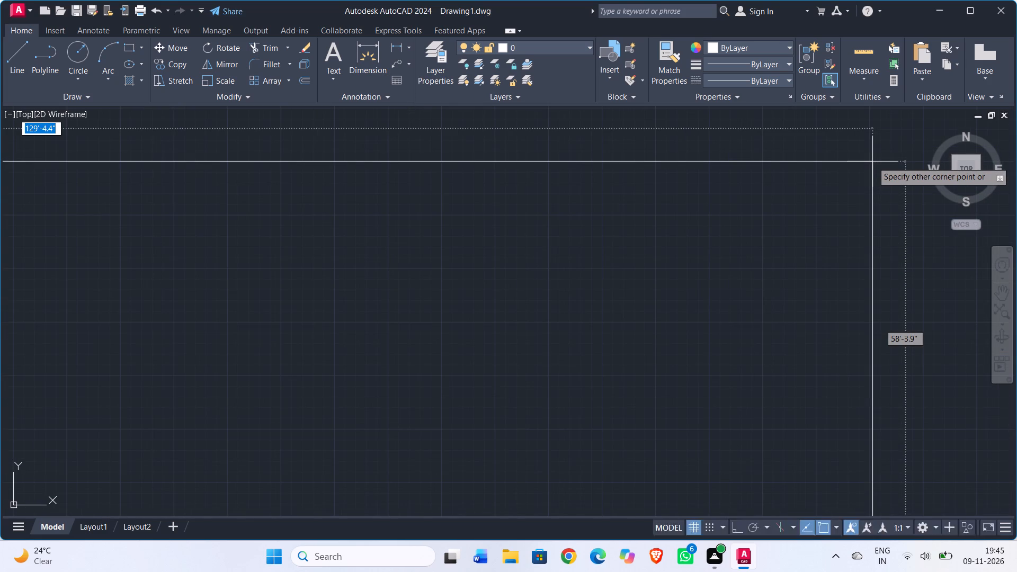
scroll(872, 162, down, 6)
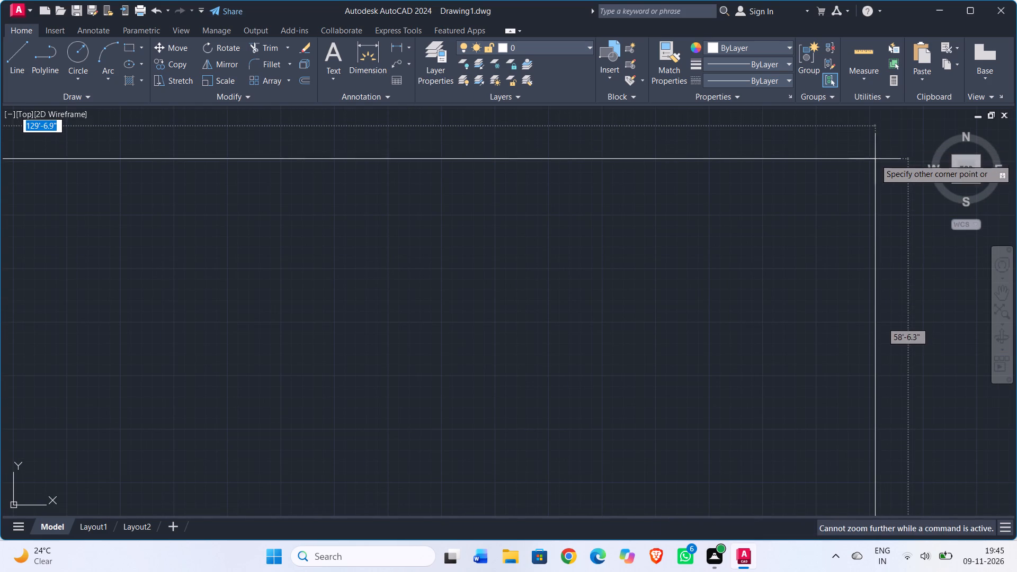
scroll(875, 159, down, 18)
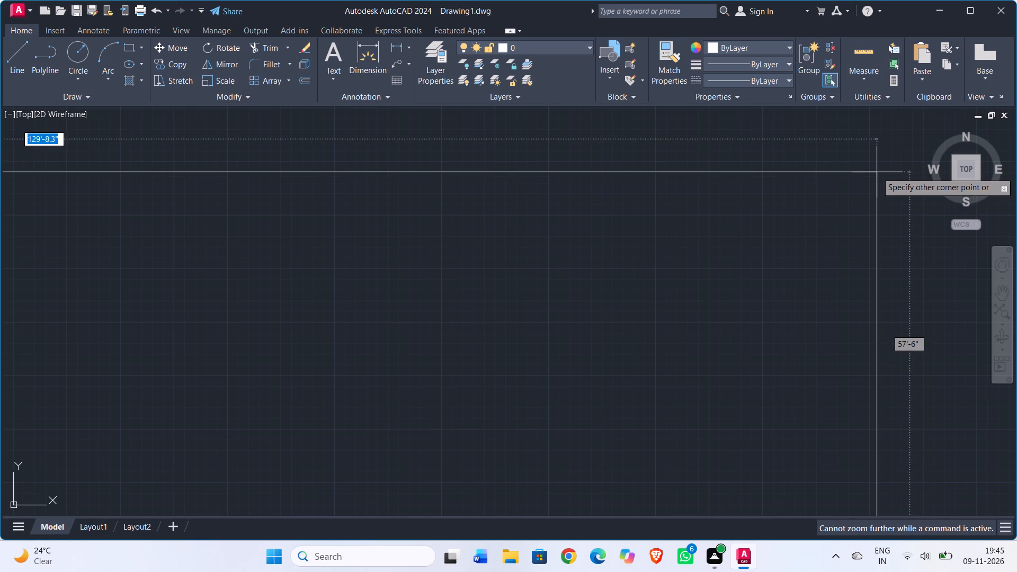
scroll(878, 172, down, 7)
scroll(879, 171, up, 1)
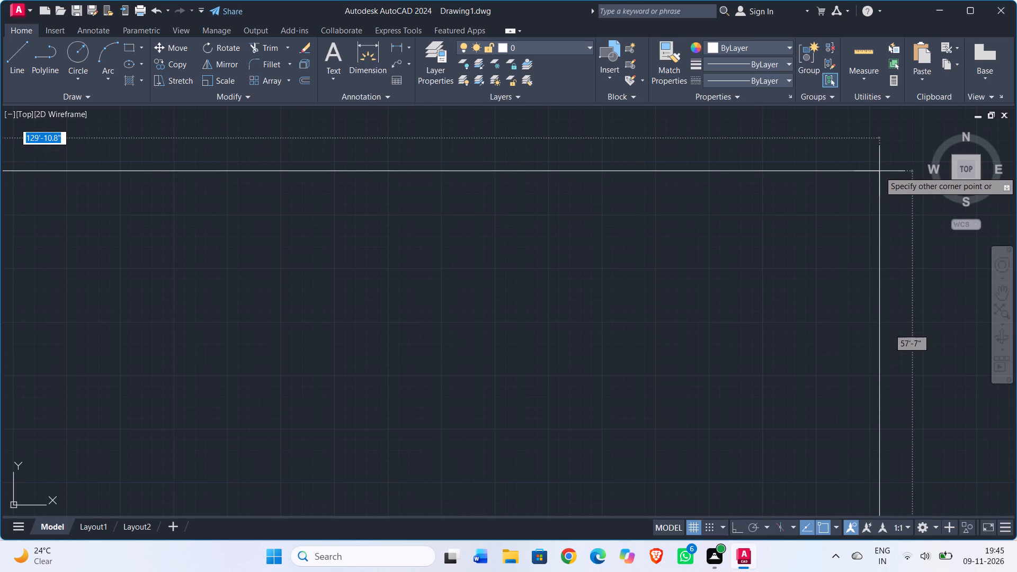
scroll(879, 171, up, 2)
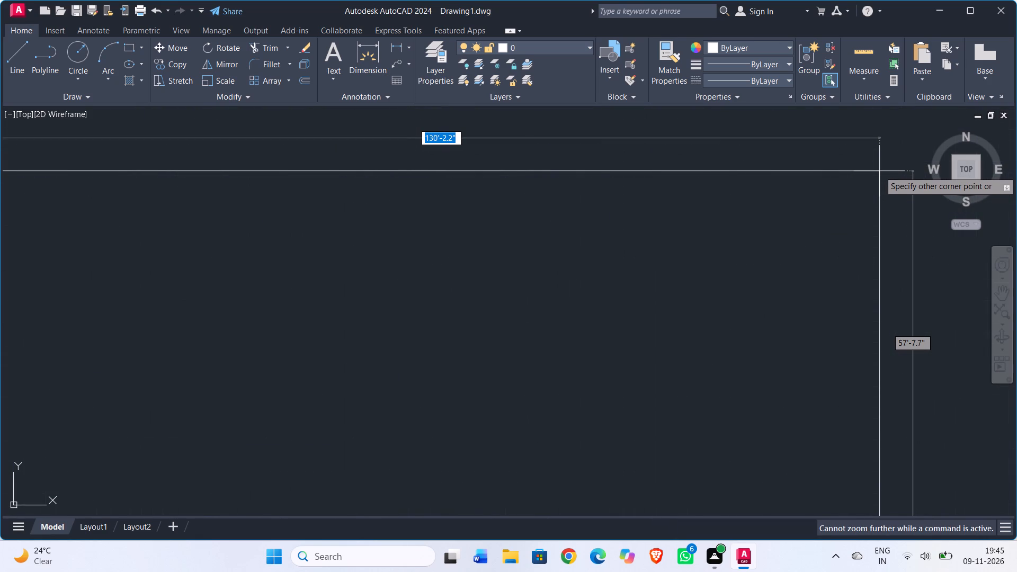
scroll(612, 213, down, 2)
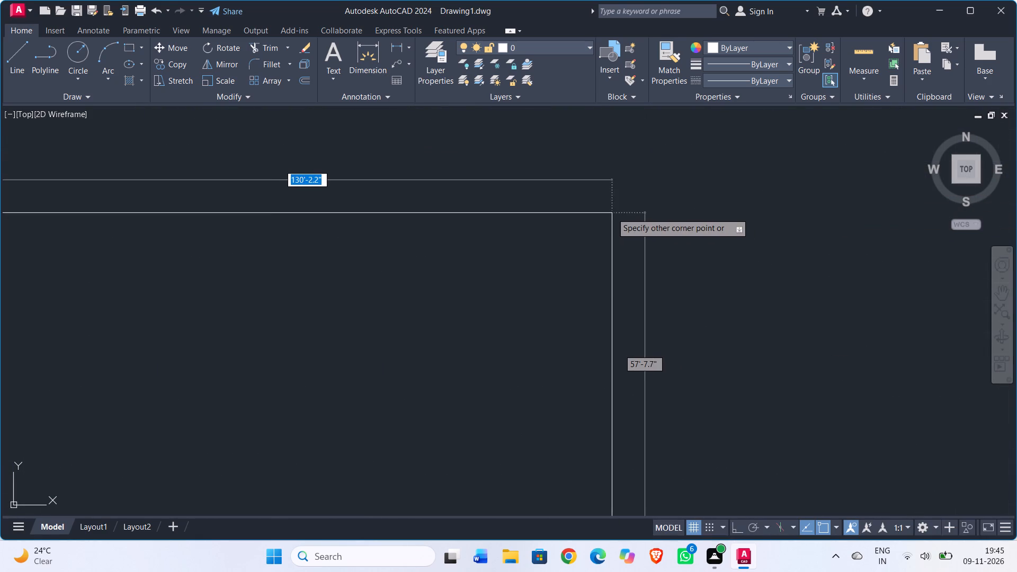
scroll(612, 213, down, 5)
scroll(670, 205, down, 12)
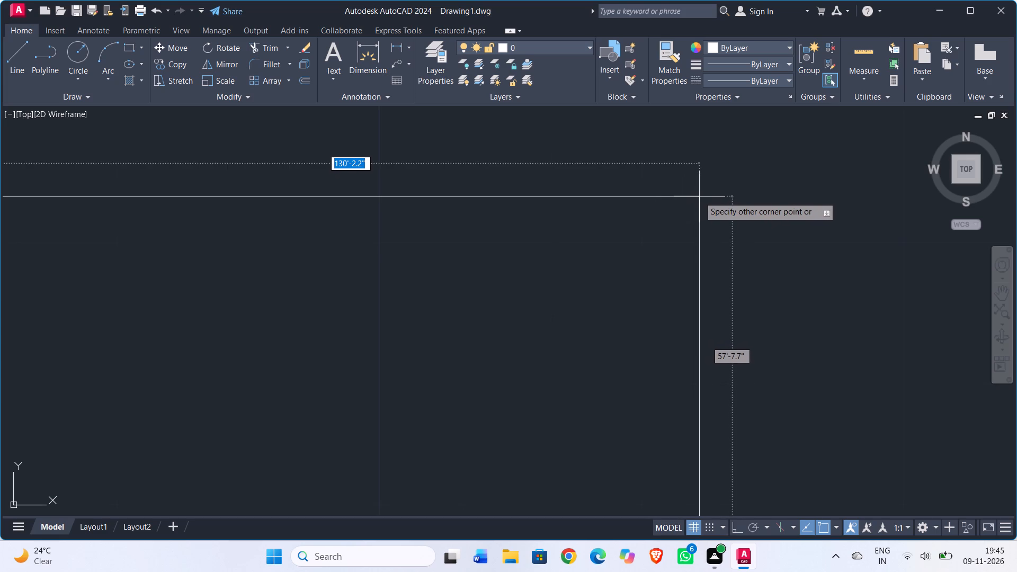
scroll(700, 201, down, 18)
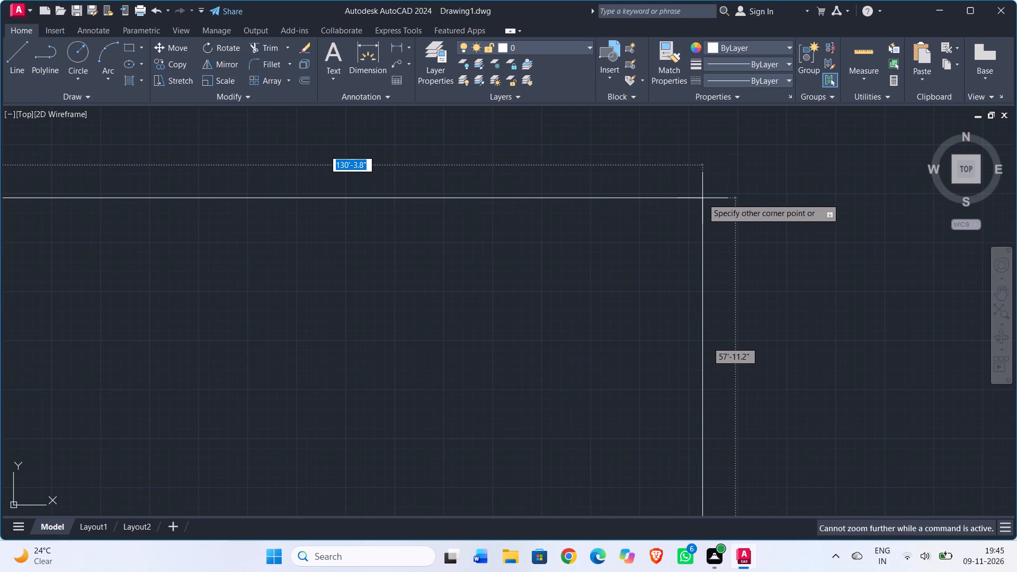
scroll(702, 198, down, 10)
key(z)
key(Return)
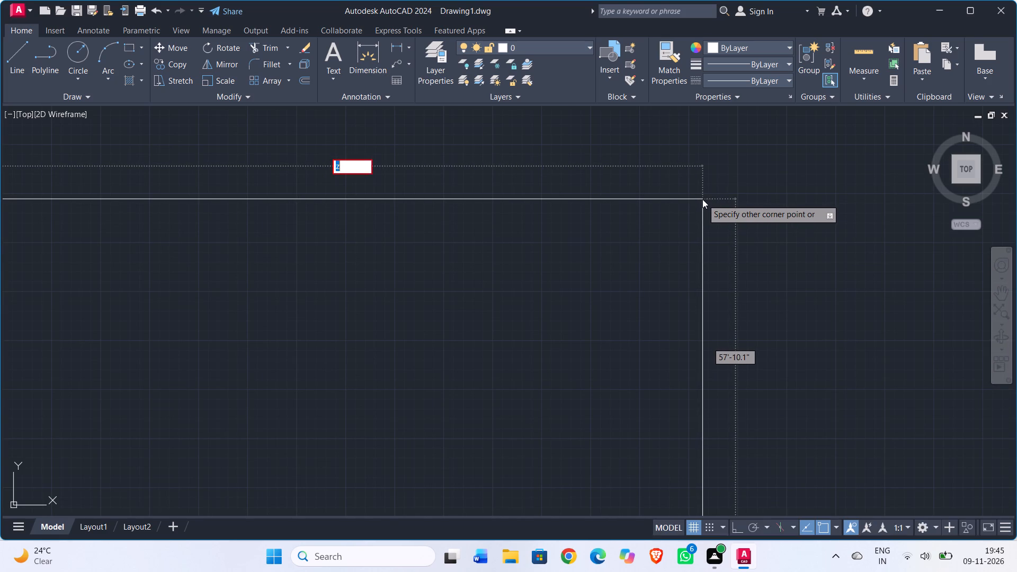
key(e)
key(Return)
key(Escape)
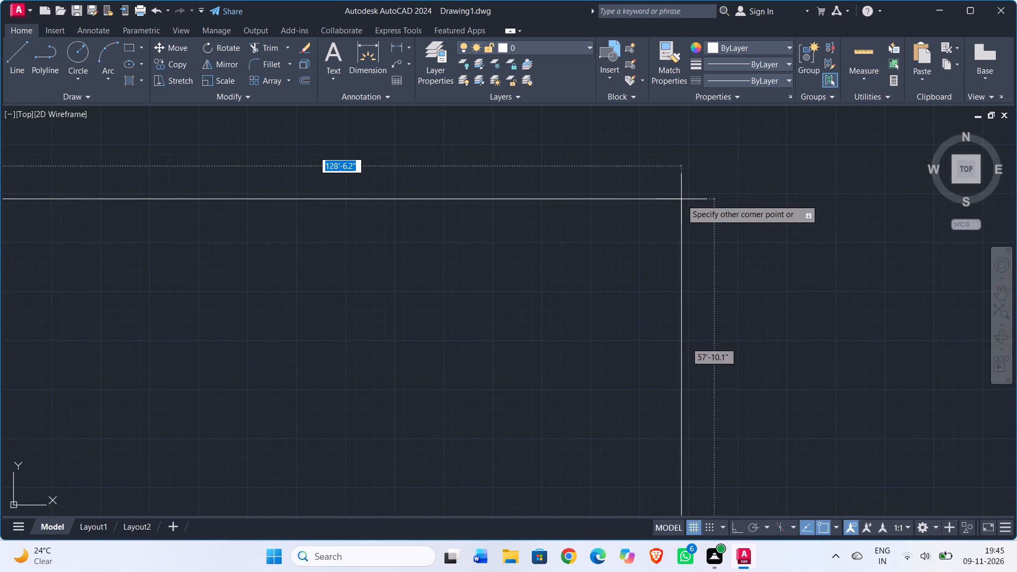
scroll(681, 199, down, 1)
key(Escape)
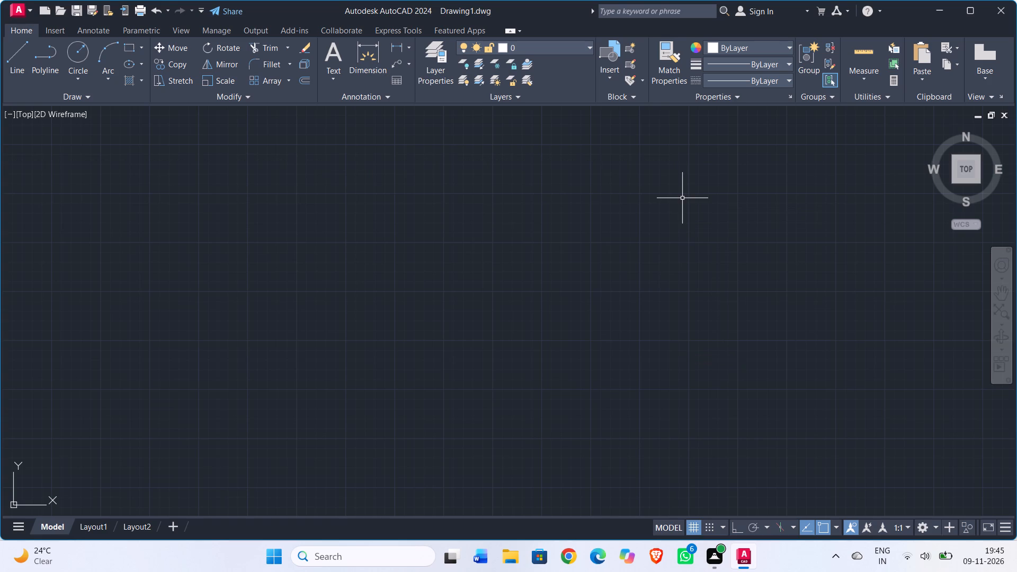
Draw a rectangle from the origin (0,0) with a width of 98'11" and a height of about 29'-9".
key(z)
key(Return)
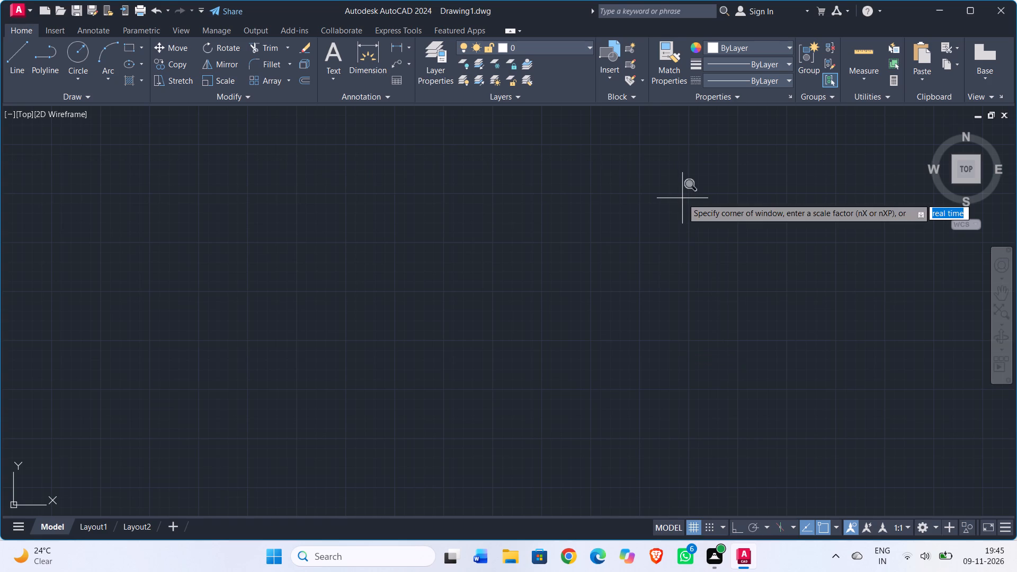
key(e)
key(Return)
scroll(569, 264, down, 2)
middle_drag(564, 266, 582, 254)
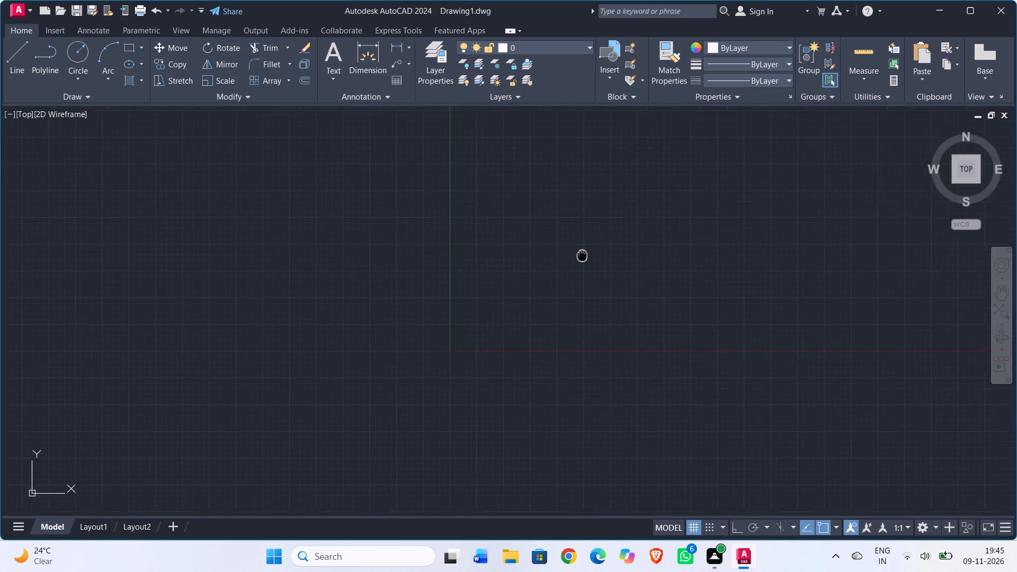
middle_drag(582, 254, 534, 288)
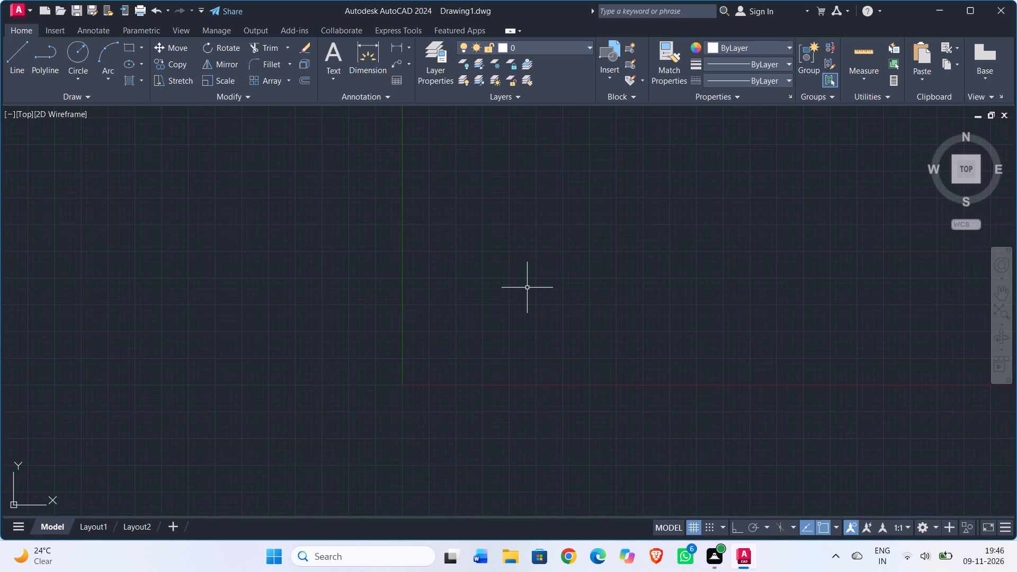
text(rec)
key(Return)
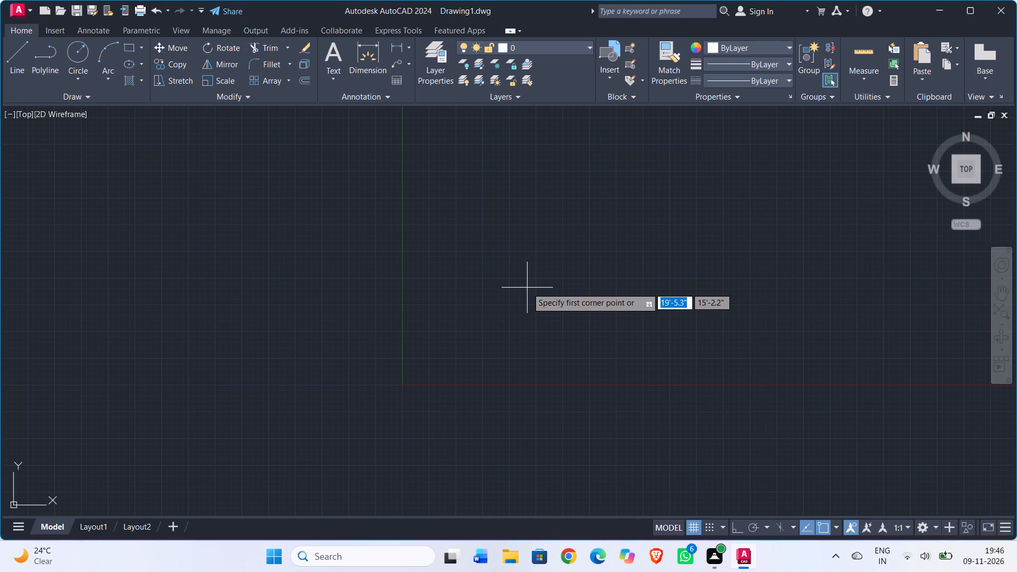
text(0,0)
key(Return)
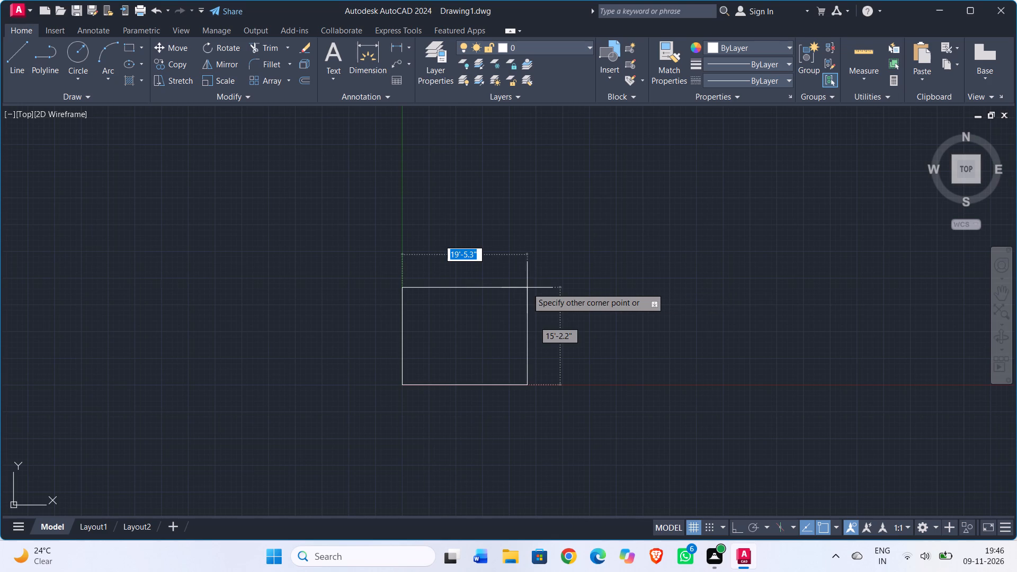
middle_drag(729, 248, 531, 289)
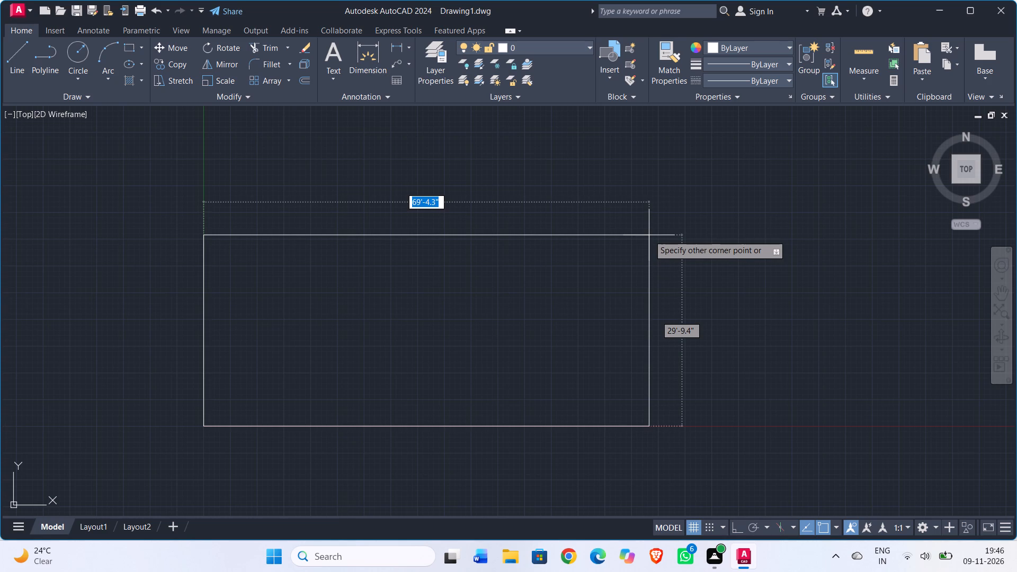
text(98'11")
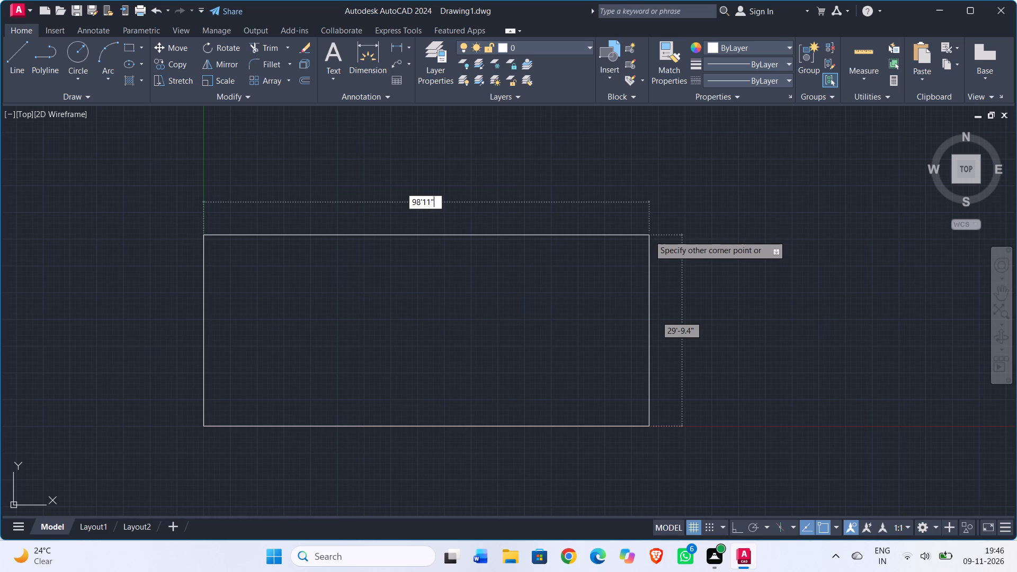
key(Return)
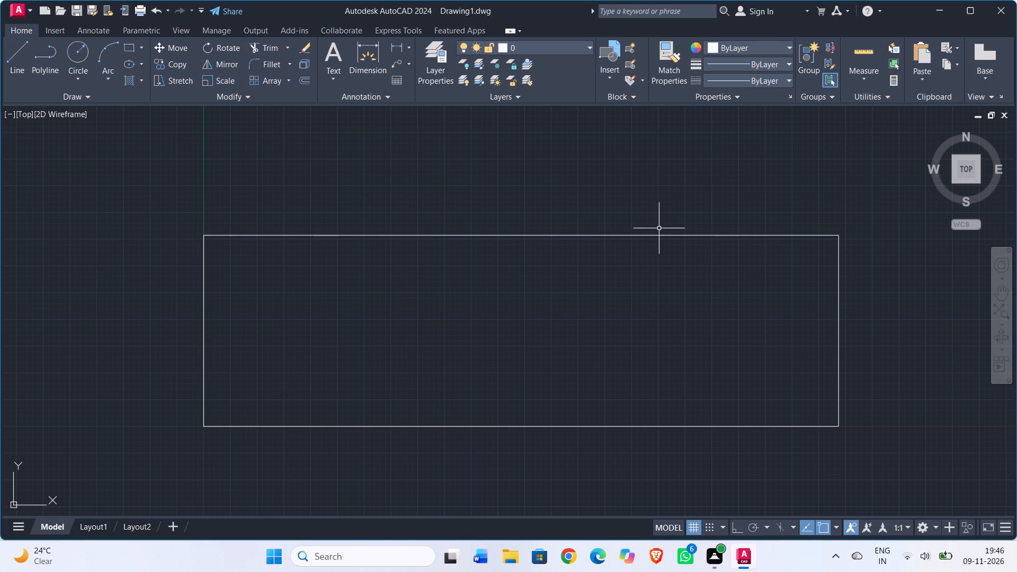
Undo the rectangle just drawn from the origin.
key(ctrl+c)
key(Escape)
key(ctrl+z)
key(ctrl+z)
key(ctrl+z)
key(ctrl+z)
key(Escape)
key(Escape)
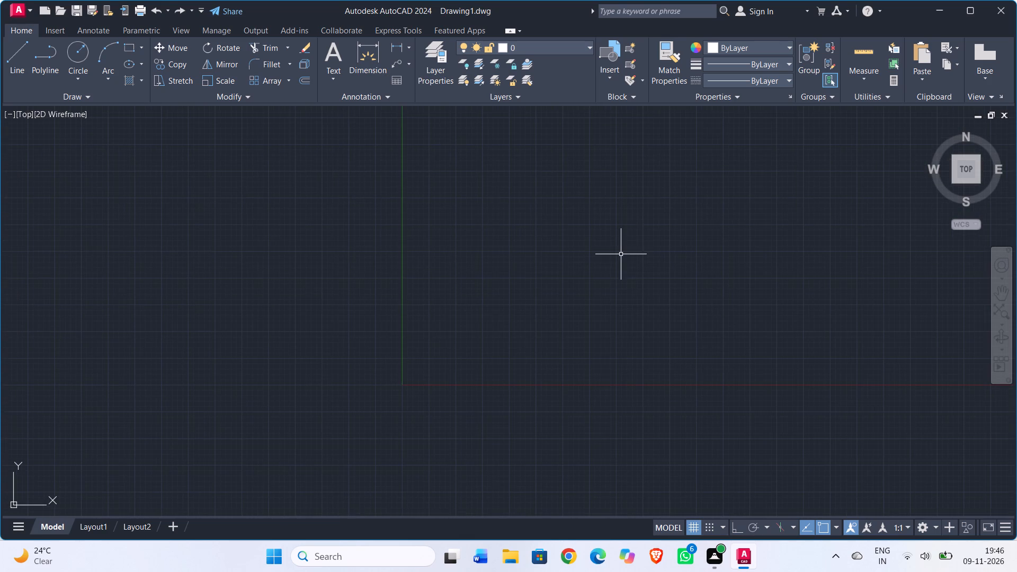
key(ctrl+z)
Draw a rectangle with its first corner at 0,0, 98'11" wide in X and 88'5" high in Y.
scroll(498, 274, down, 4)
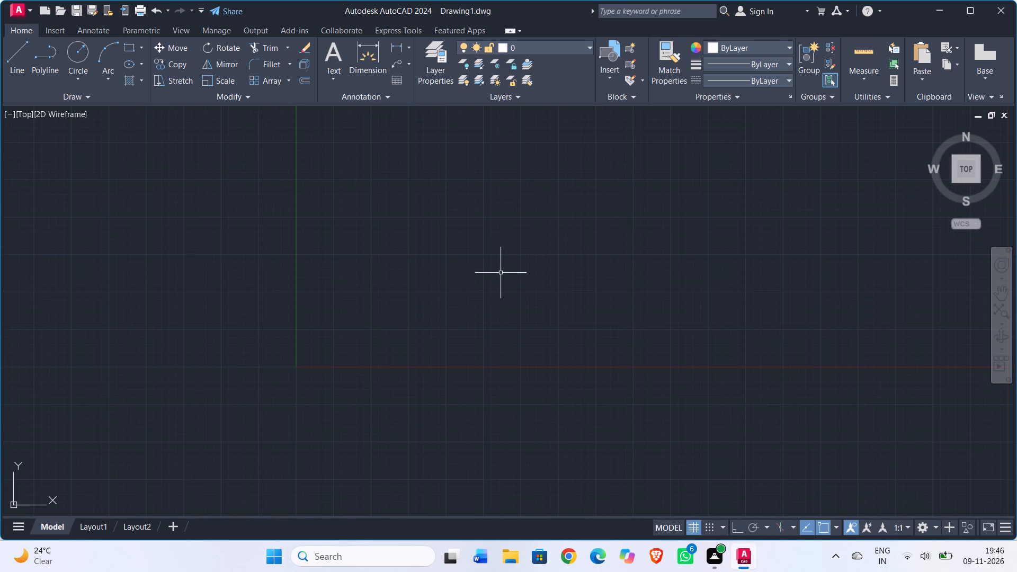
text(ze)
key(Return)
key(Escape)
key(z)
key(Return)
key(e)
key(Return)
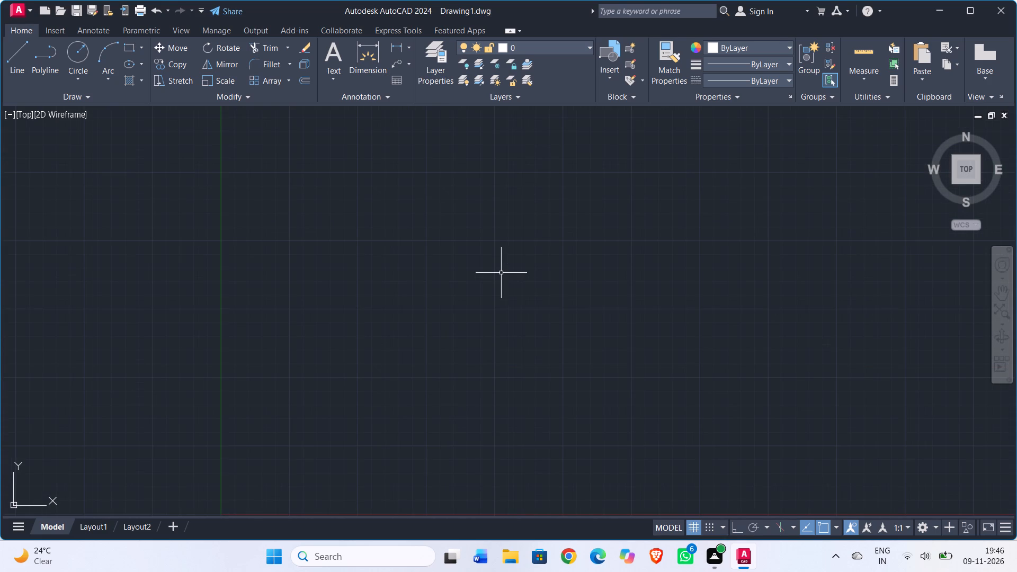
scroll(498, 258, down, 1)
text(rec)
key(Return)
text(0,0)
key(Return)
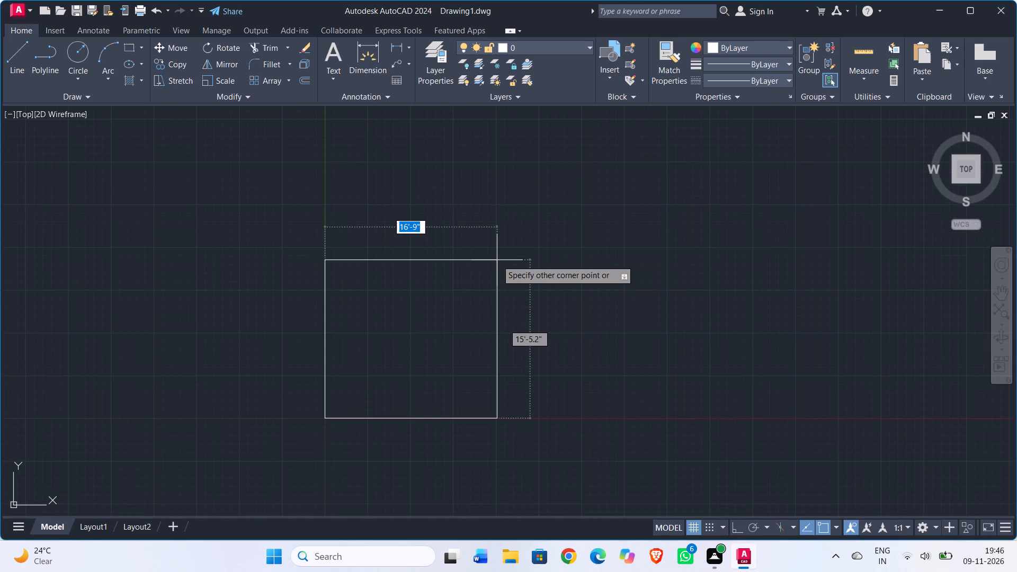
text(98'11)
key(shift+quotedbl)
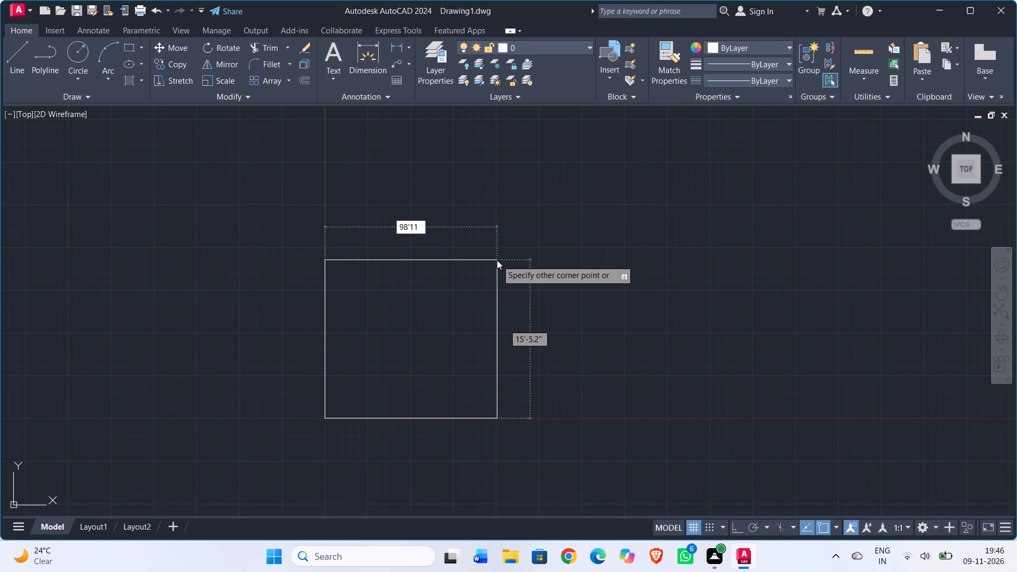
key(comma)
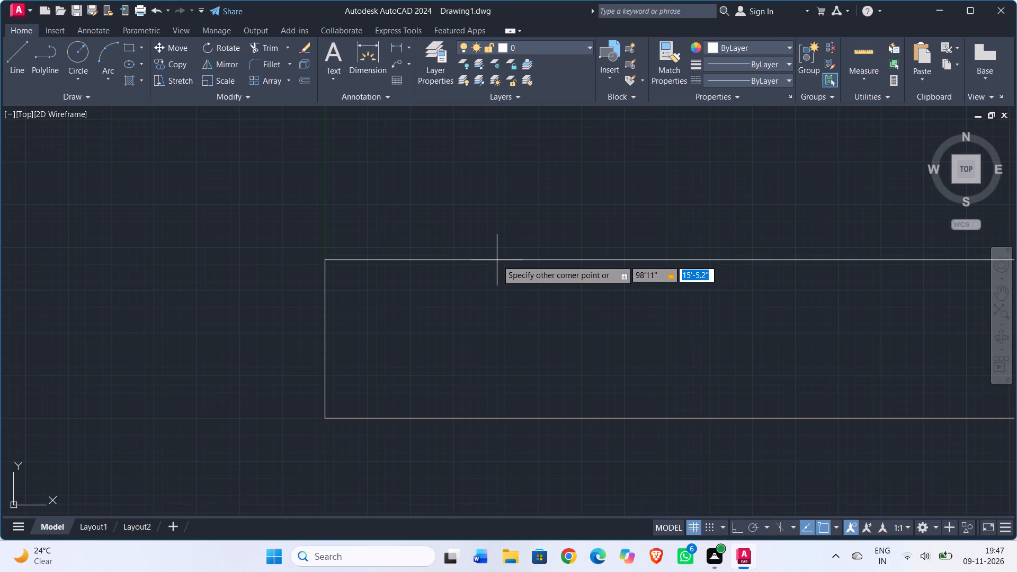
text(88'5")
key(Return)
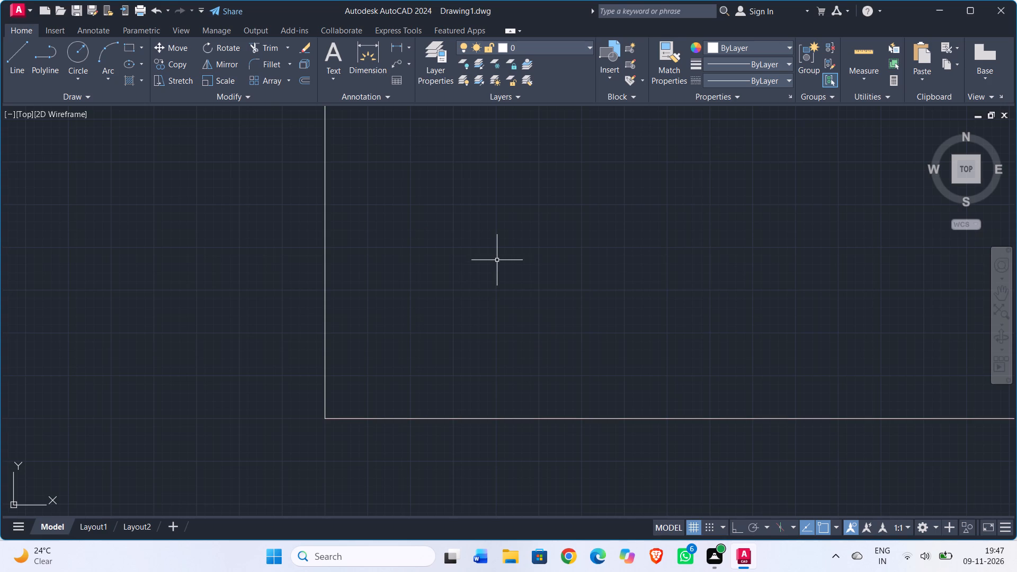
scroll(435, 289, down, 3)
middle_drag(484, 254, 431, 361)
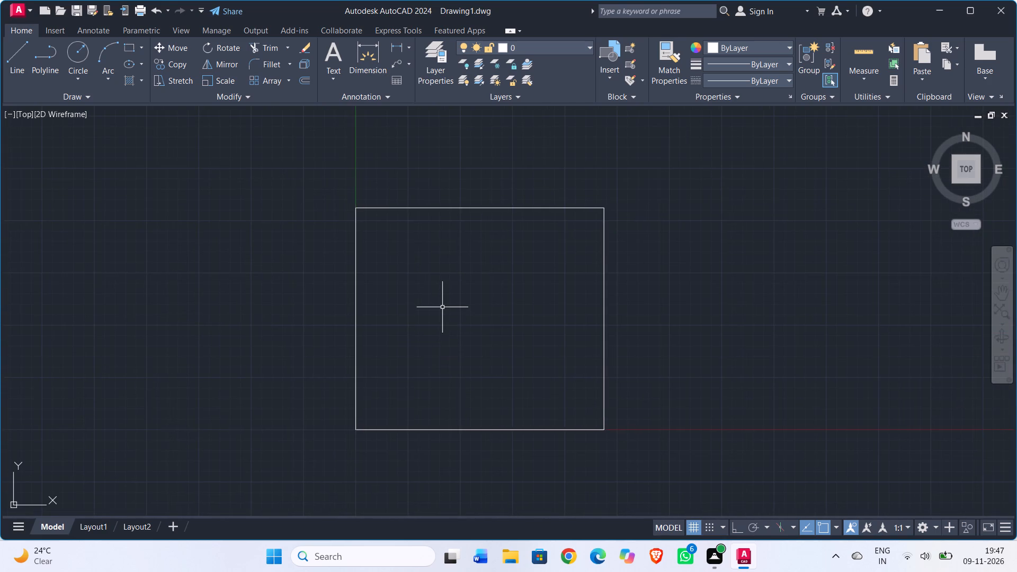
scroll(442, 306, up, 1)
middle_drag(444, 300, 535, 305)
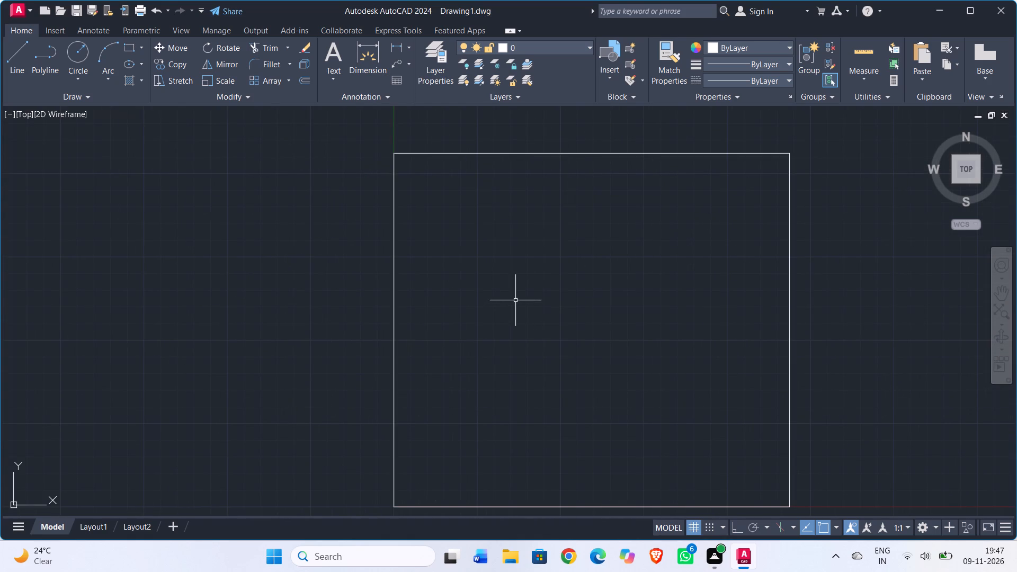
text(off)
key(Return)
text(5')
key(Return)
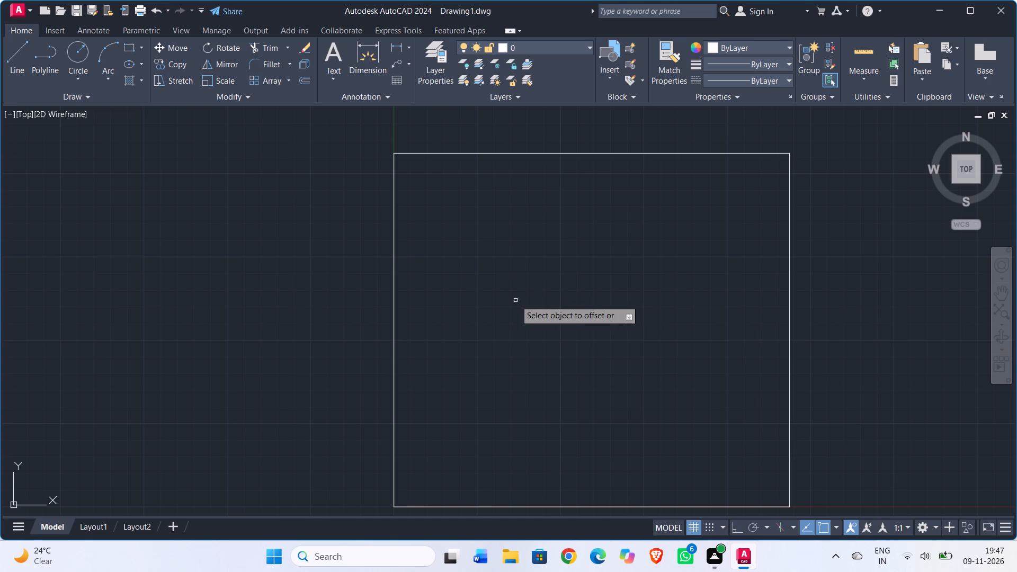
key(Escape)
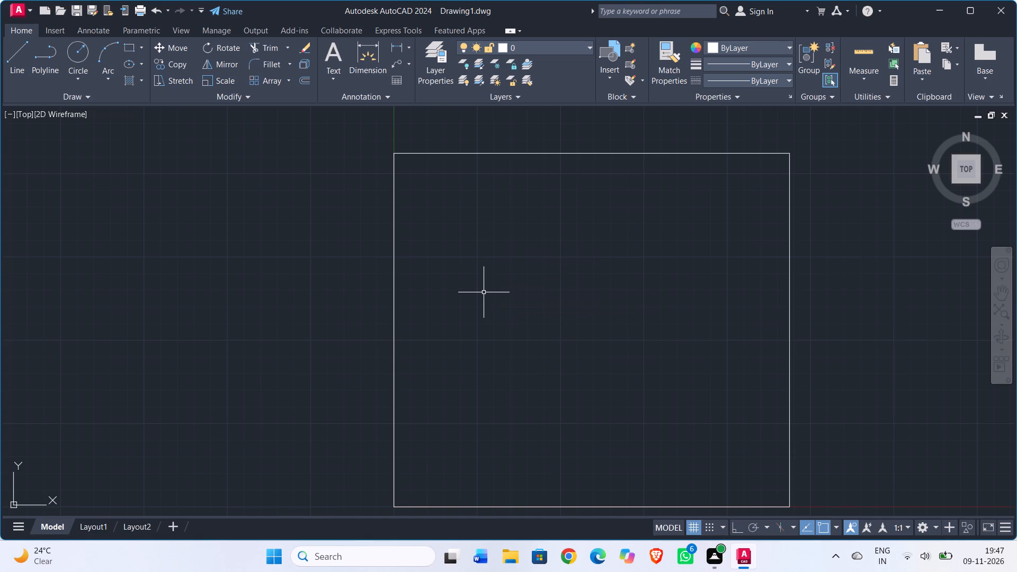
Explode the 98'11" by 88'5" rectangle into separate lines.
click(395, 289)
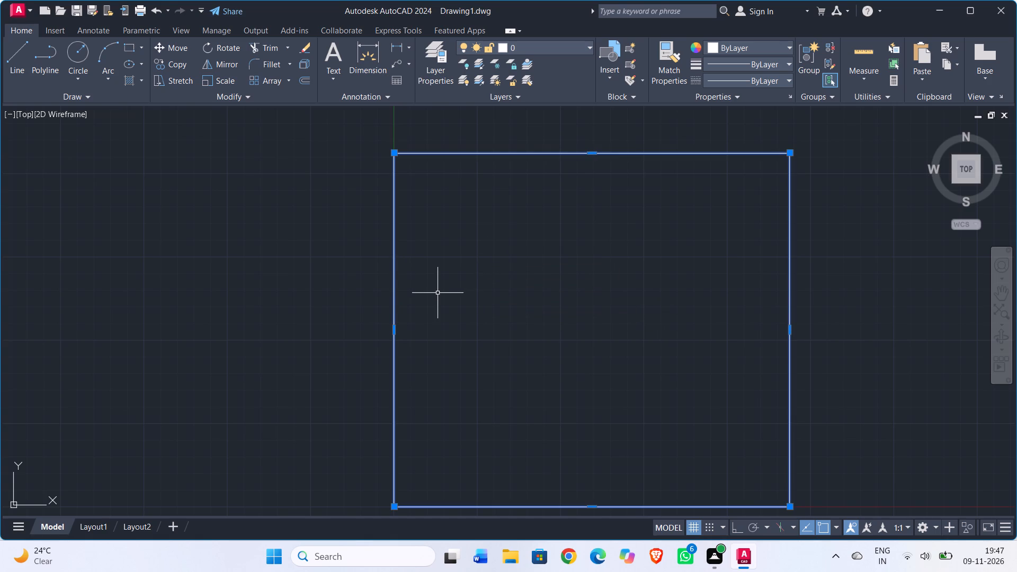
text(explode)
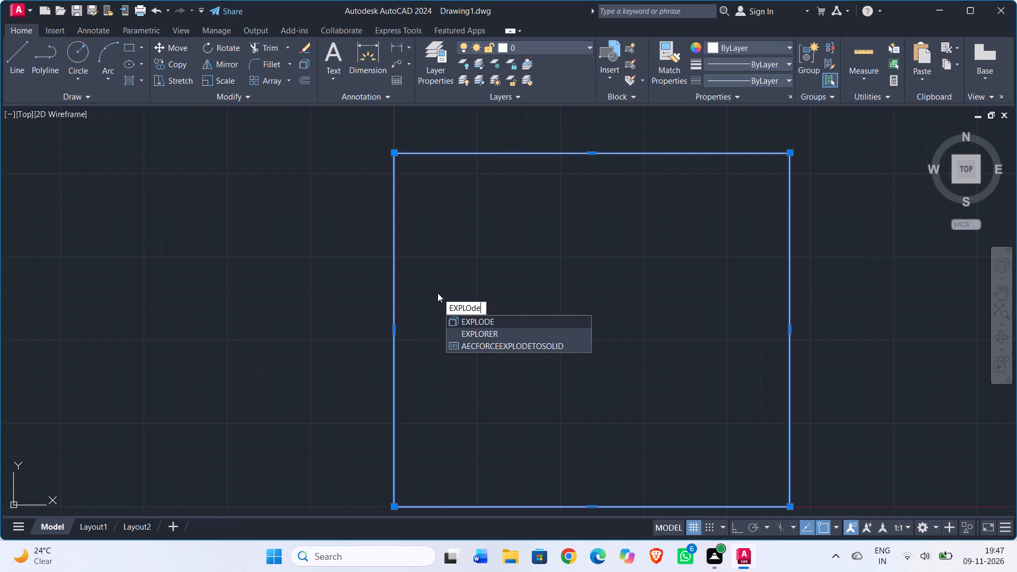
key(Return)
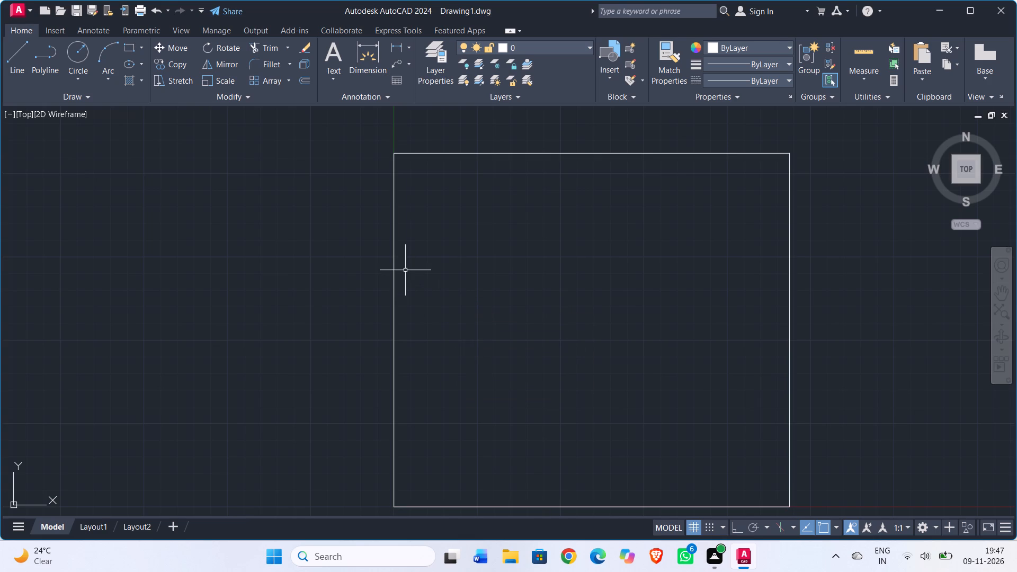
click(394, 267)
key(Escape)
Offset each of the four outline edges 5' toward the inside of the rectangle.
text(off)
key(Return)
text(5')
key(Return)
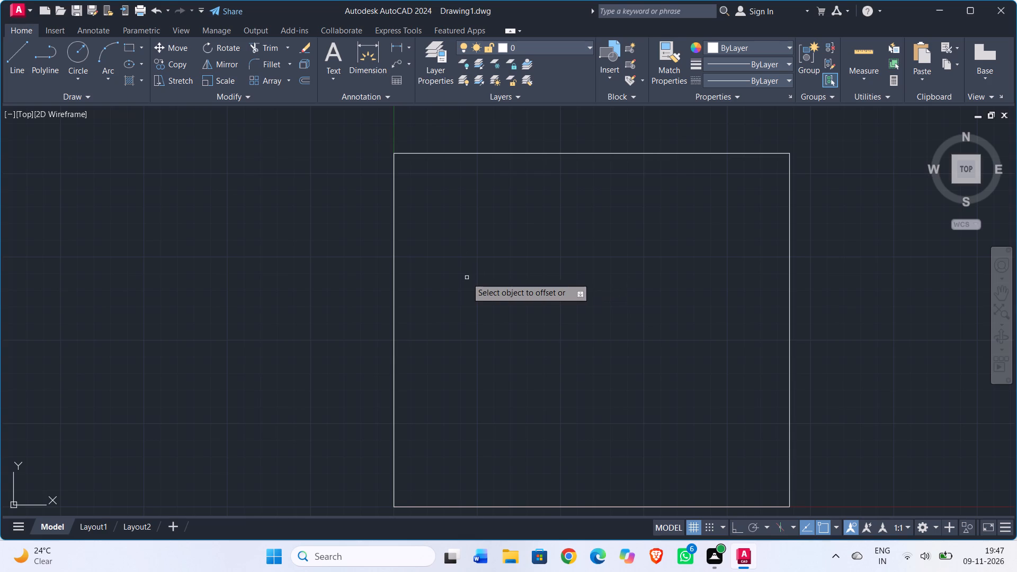
click(392, 280)
drag(495, 289, 513, 276)
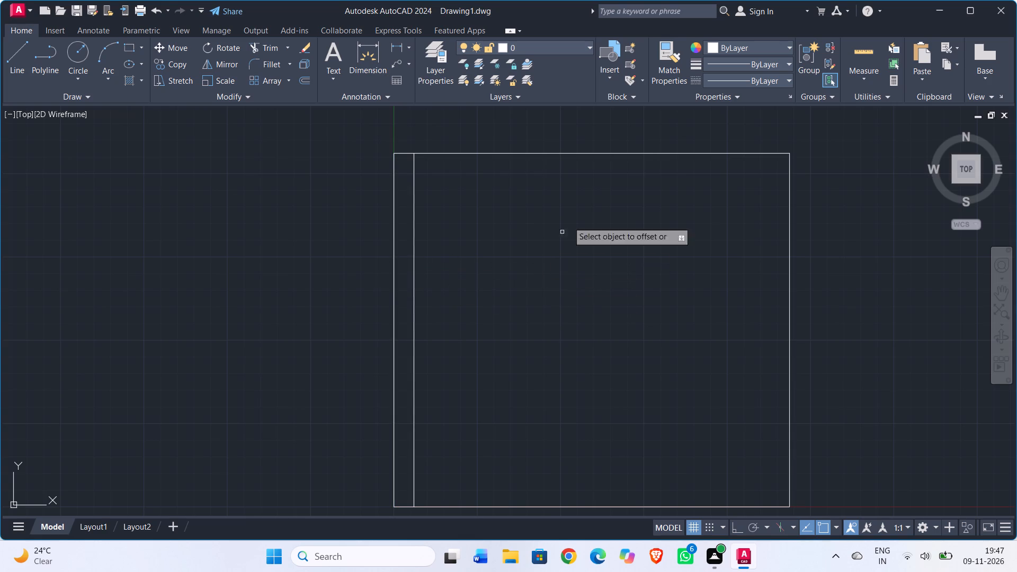
click(565, 154)
click(563, 194)
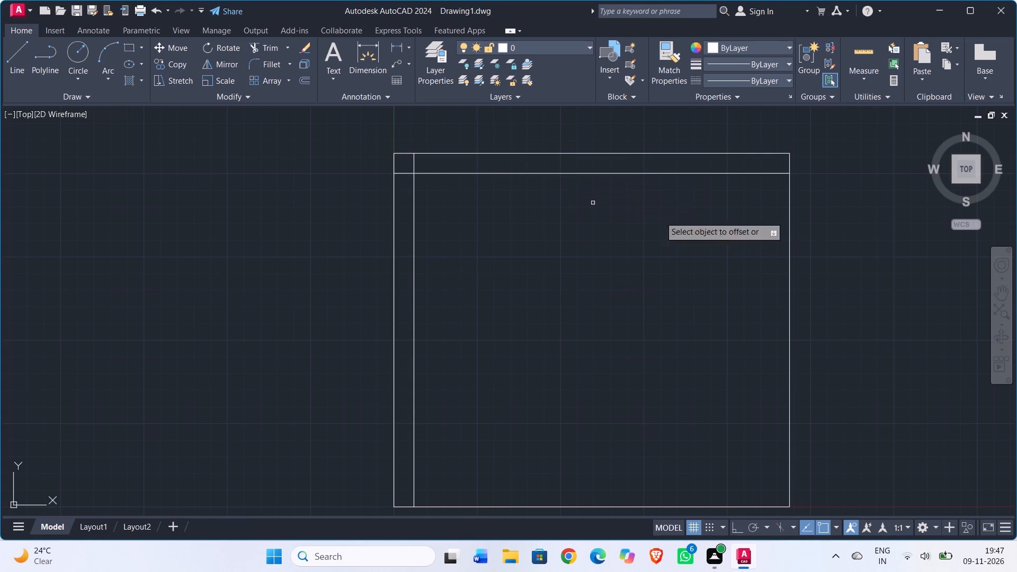
drag(788, 237, 783, 236)
click(722, 228)
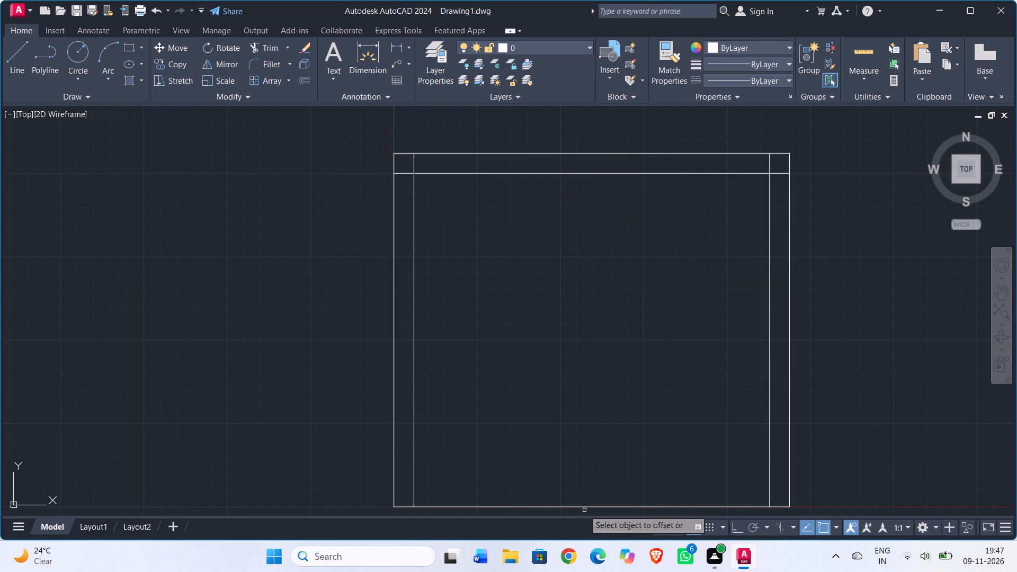
click(585, 507)
click(578, 442)
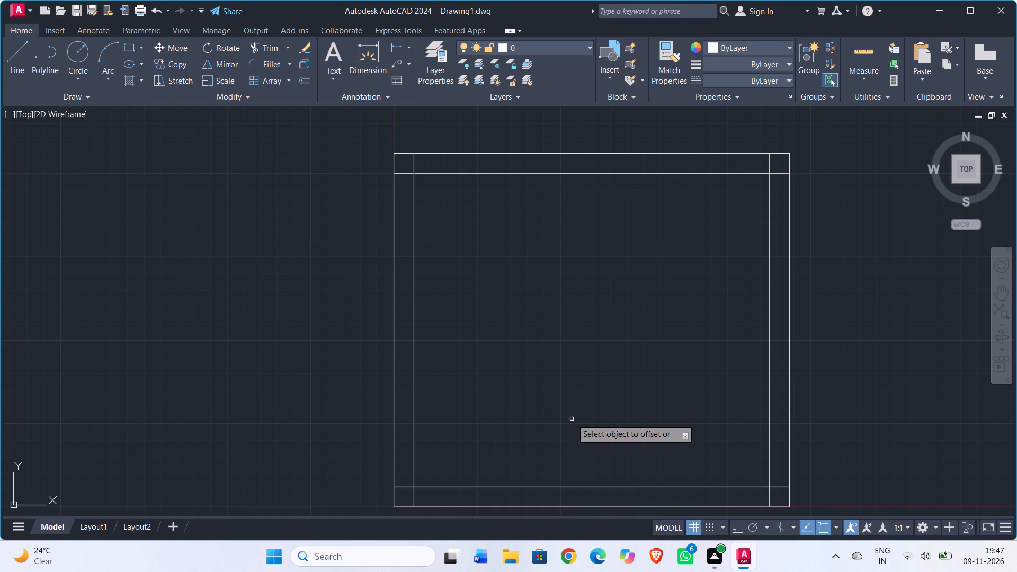
key(Escape)
Trim the overhanging ends of the offset lines at all four corners to leave a clean inner rectangle.
text(tr)
key(Return)
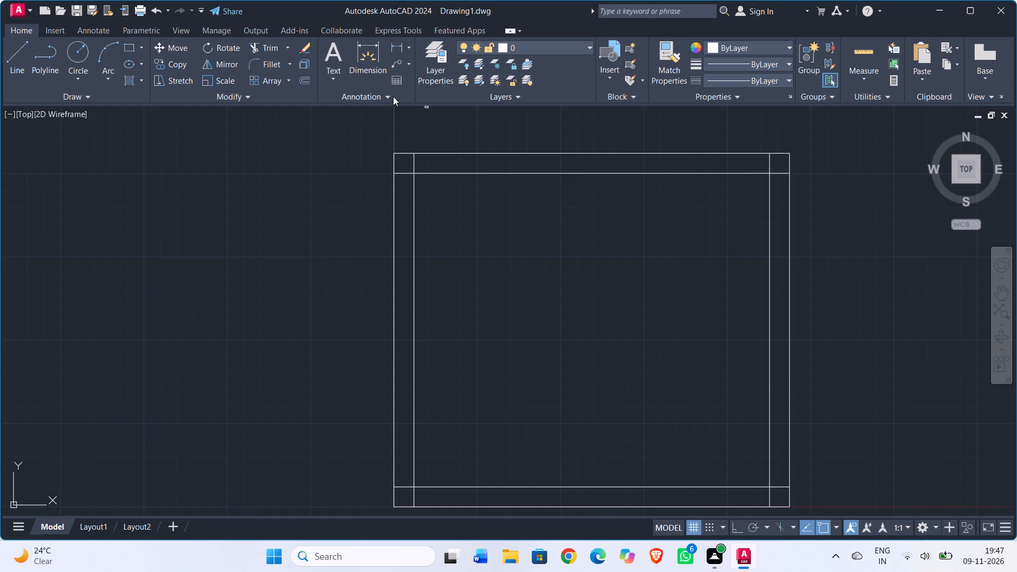
click(399, 180)
click(417, 162)
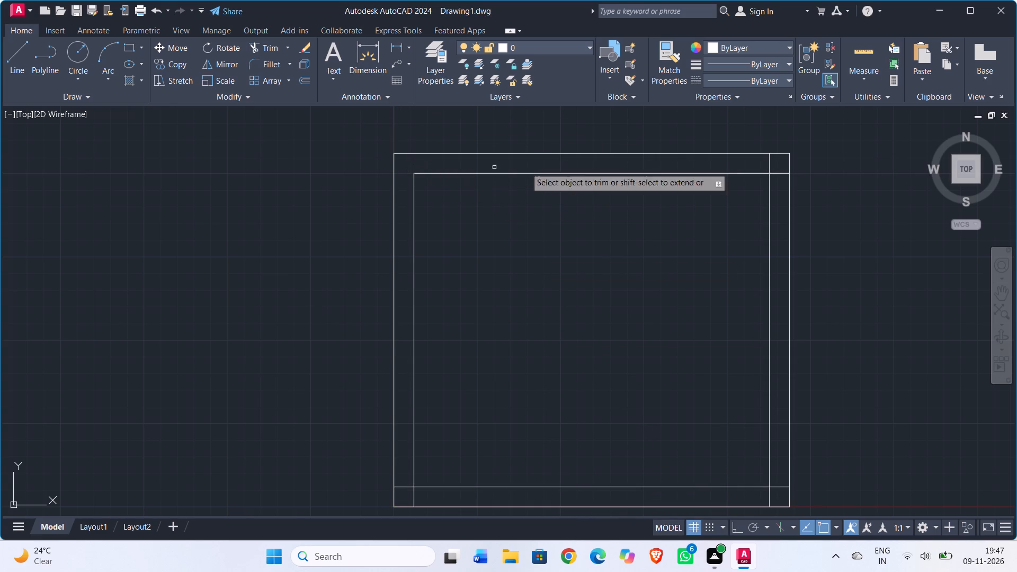
click(762, 162)
click(781, 178)
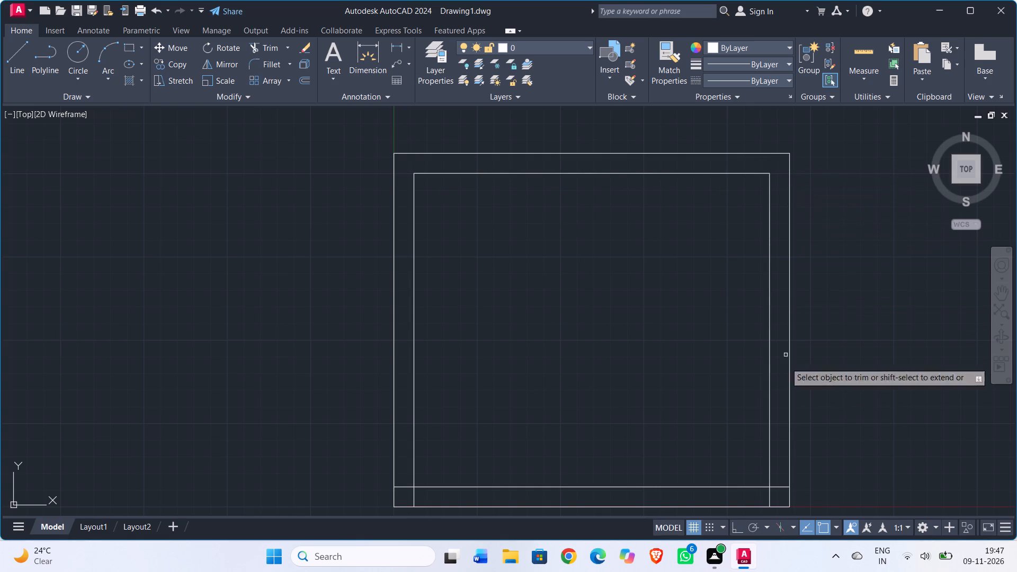
click(781, 488)
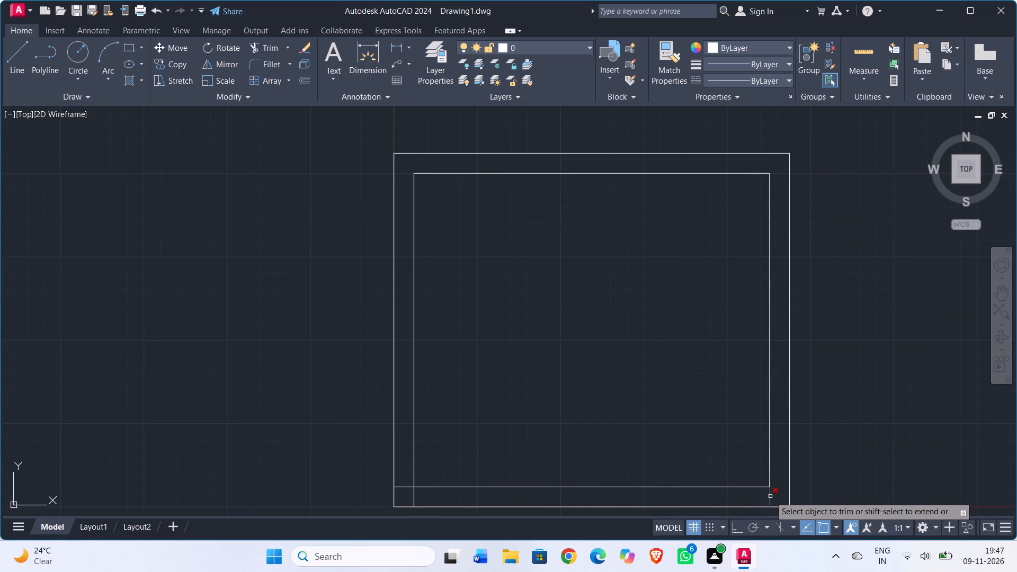
click(770, 496)
click(414, 498)
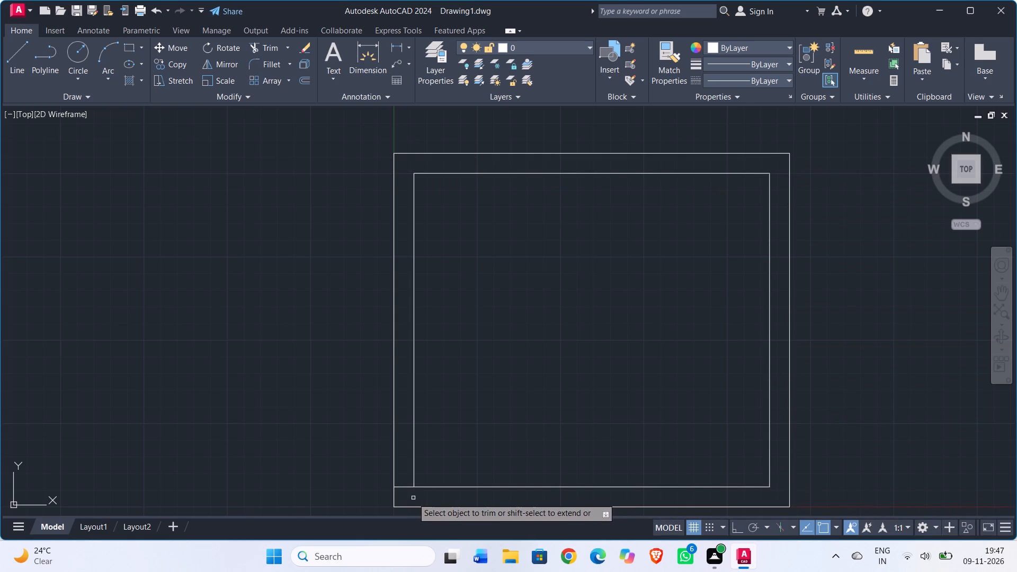
click(401, 486)
scroll(545, 398, down, 2)
middle_drag(546, 392, 573, 359)
scroll(575, 352, up, 1)
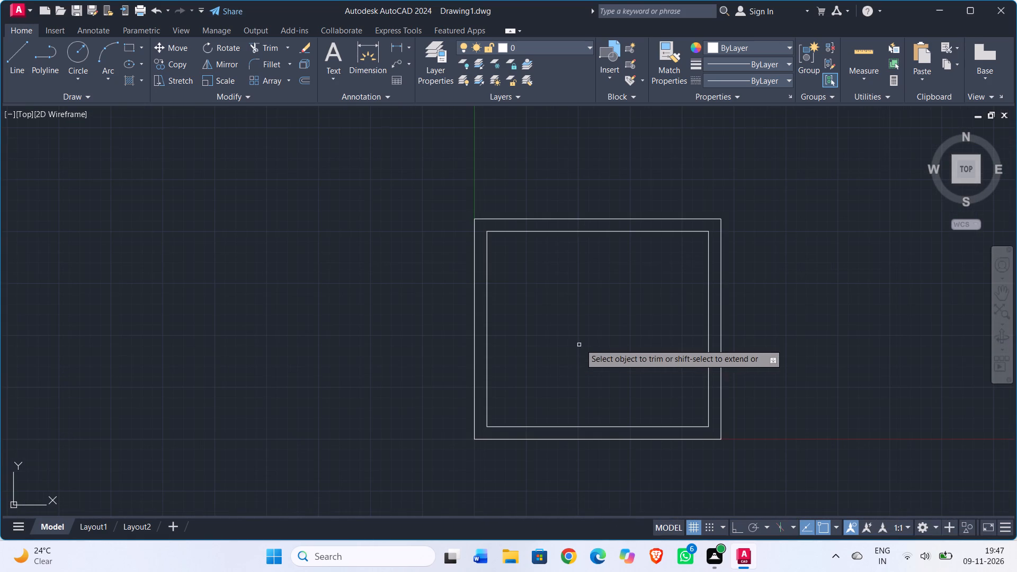
key(Escape)
Offset the inner rectangle's left edge 9" inward.
scroll(563, 337, up, 1)
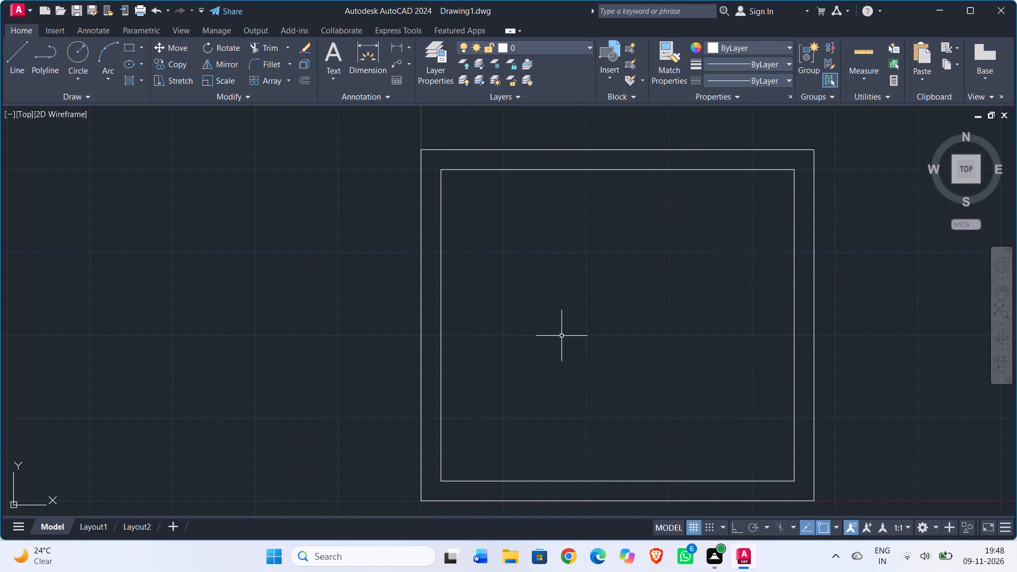
text(off)
key(Return)
text(9")
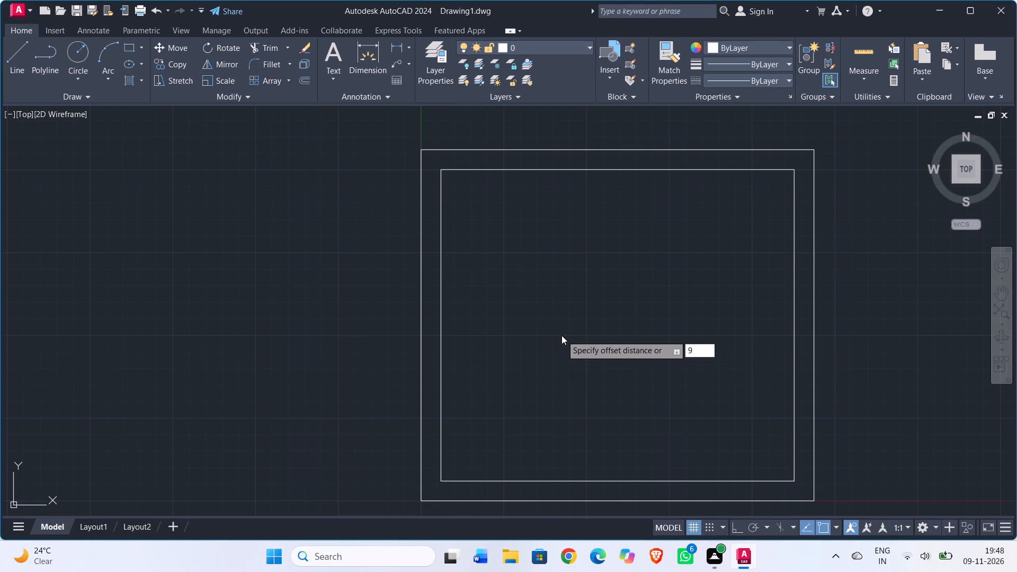
key(Return)
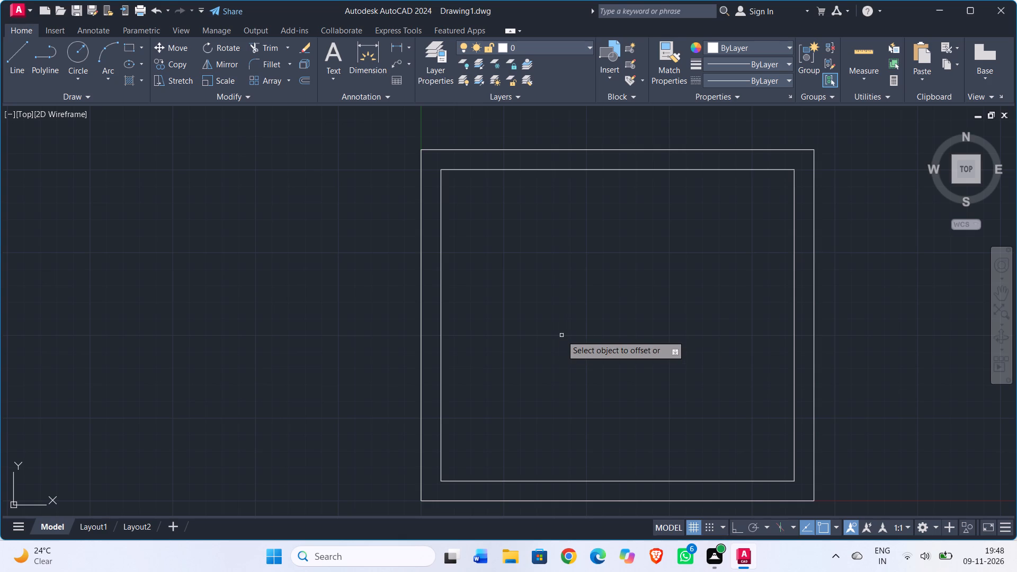
click(442, 323)
click(491, 327)
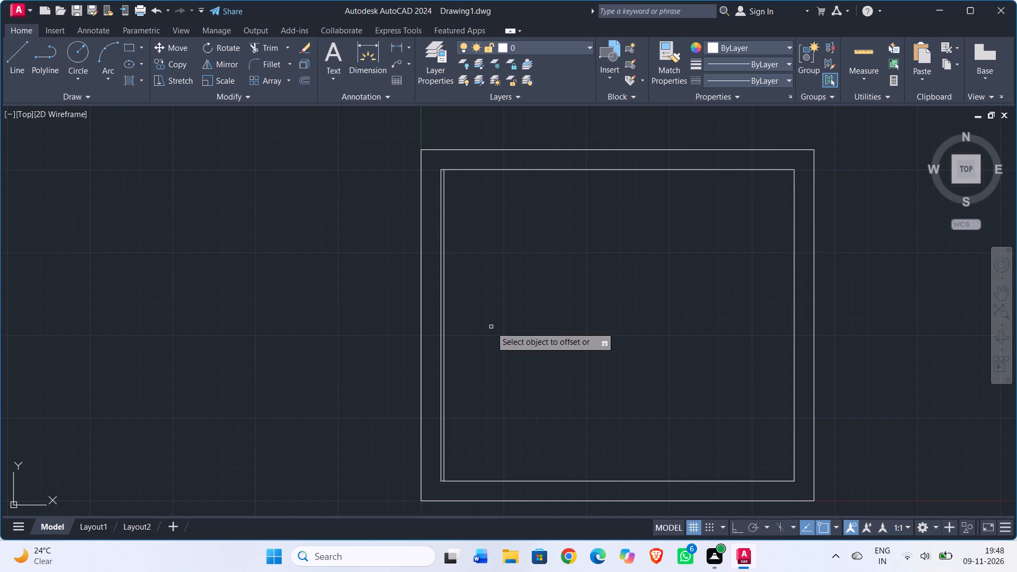
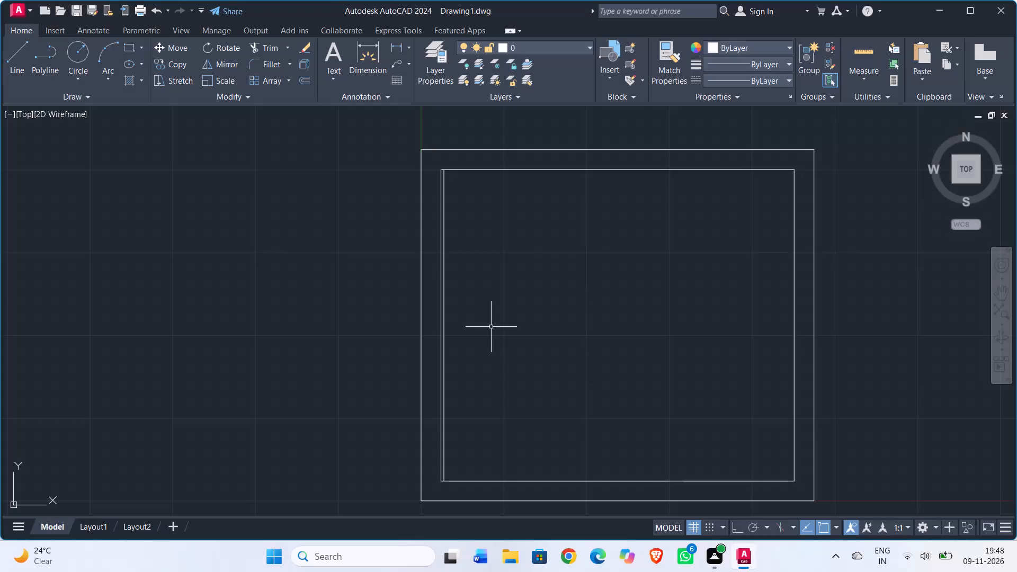
Offset the inner line of the left wall 13'6" toward the inside of the plan.
text(off)
key(Return)
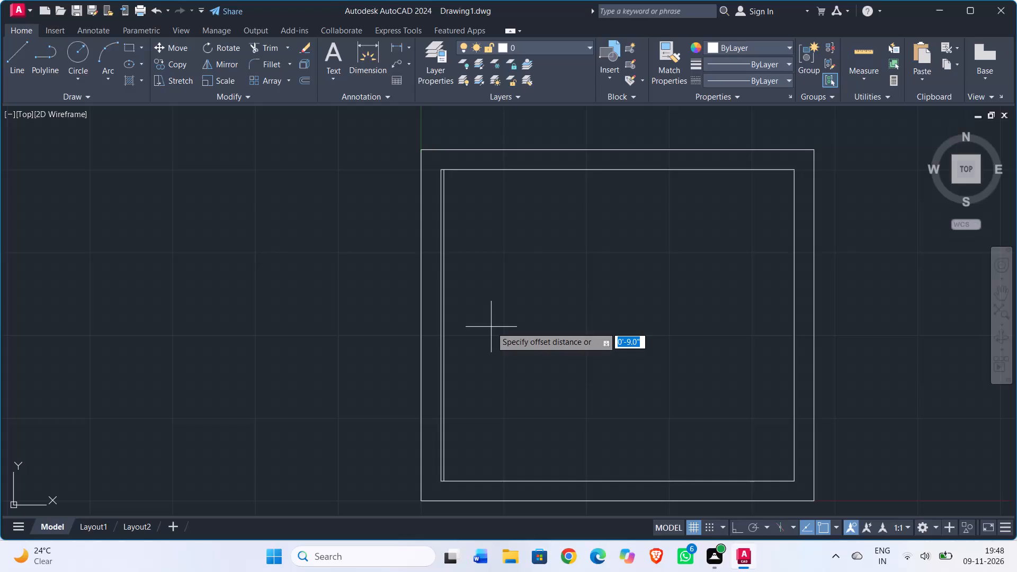
text(13'6)
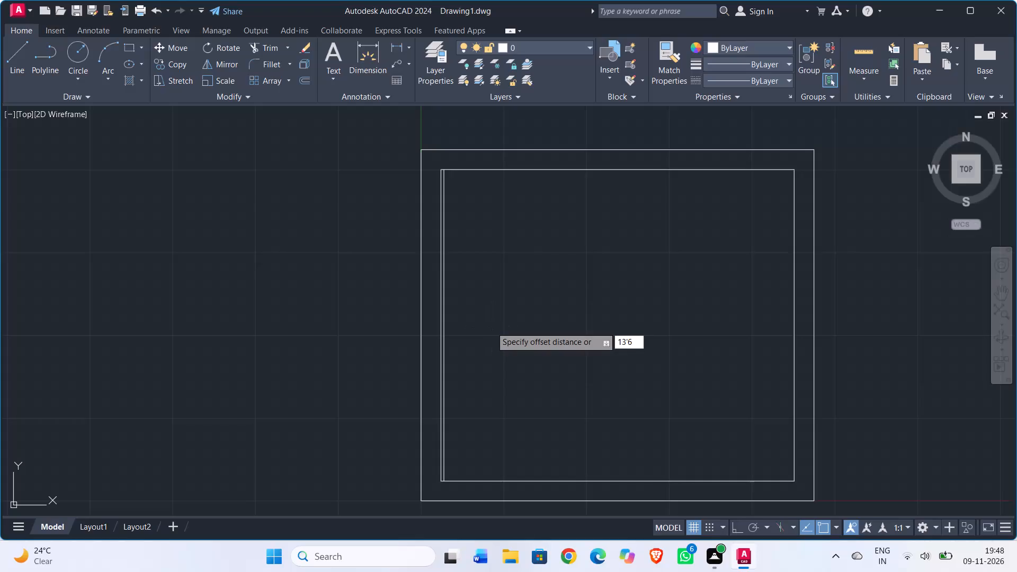
key(BackSpace)
text(6")
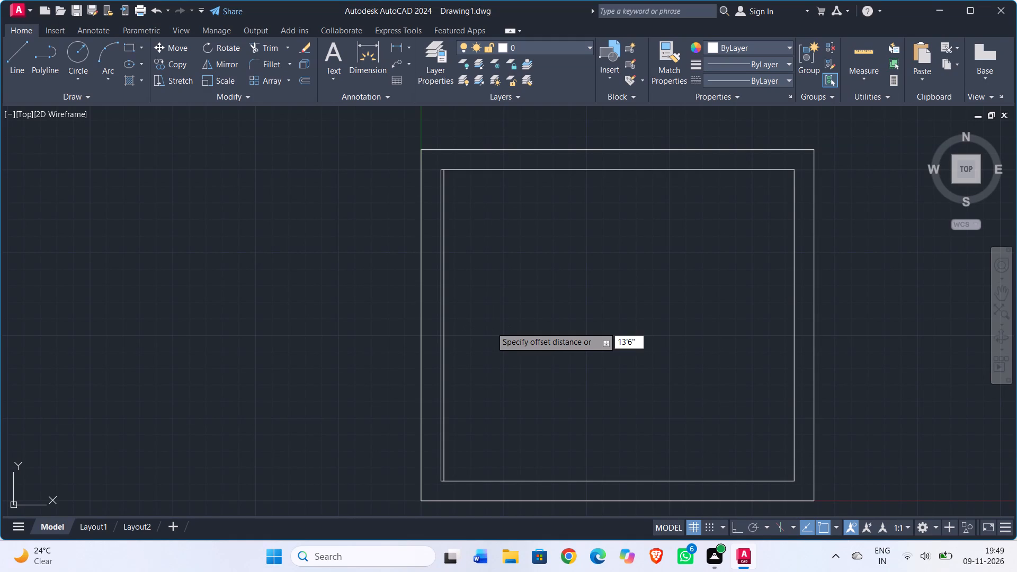
key(Return)
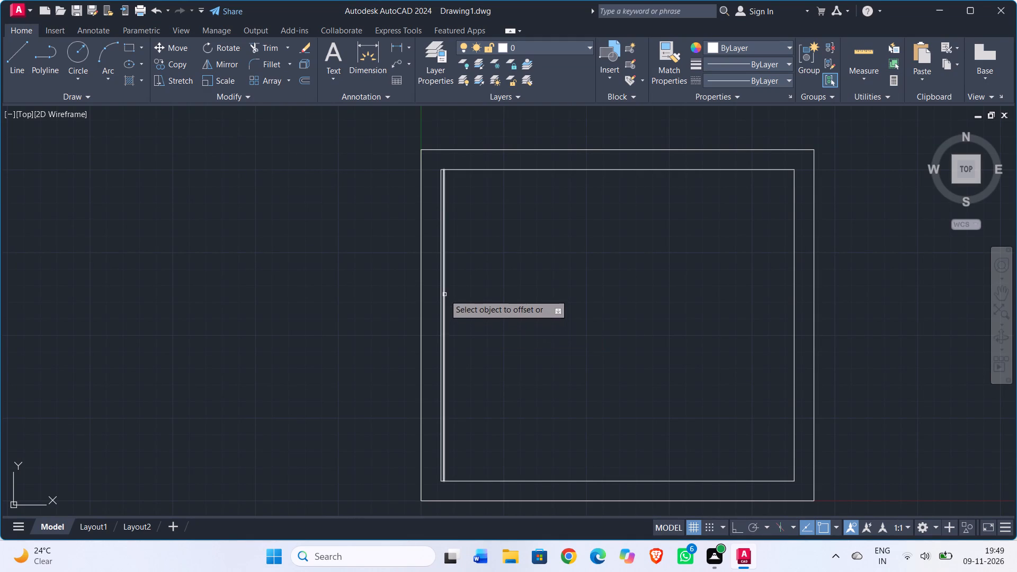
click(444, 294)
click(533, 297)
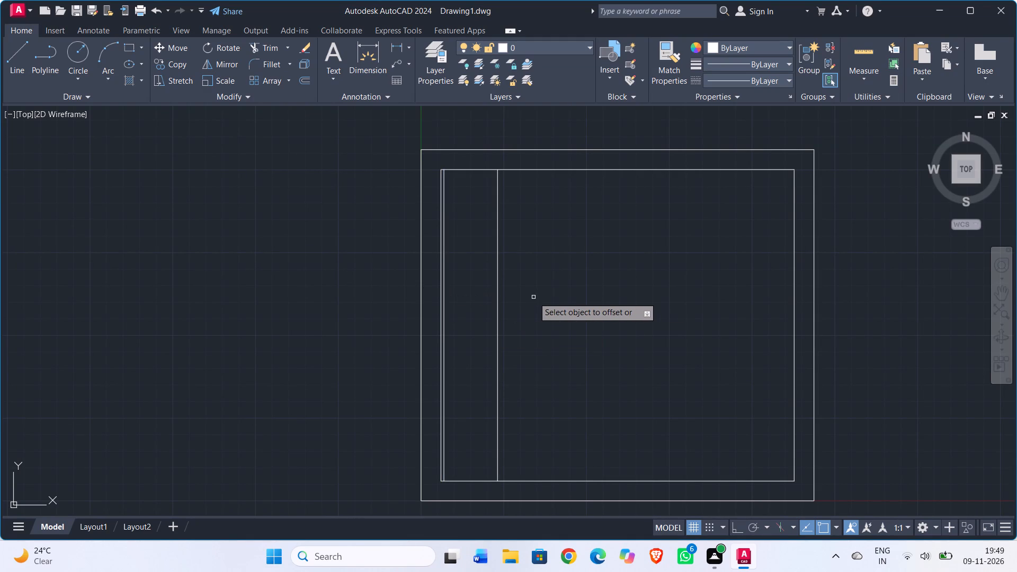
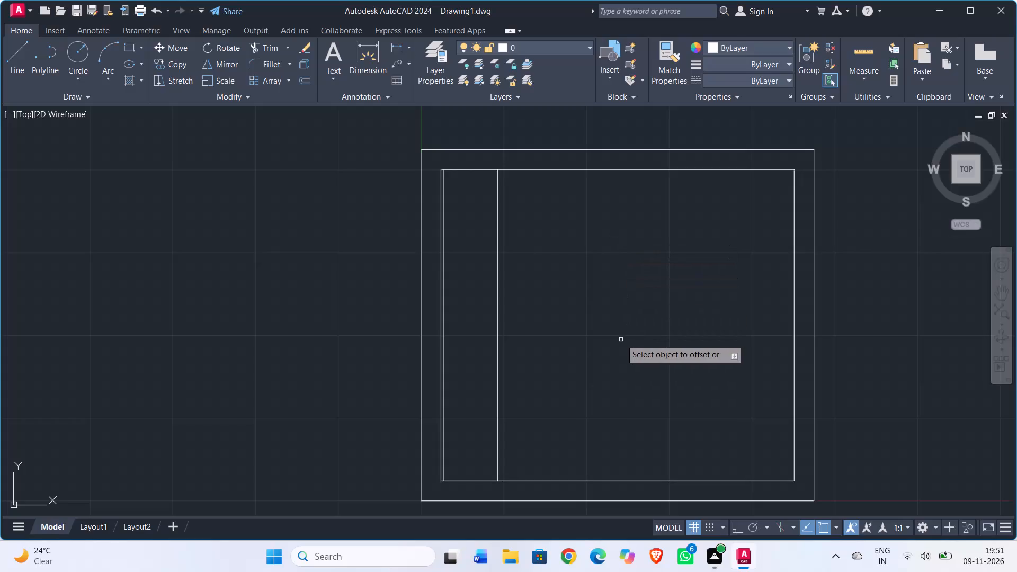
Offset the interior vertical line nearest the left wall 6" to its right to form the first partition's thickness.
key(Escape)
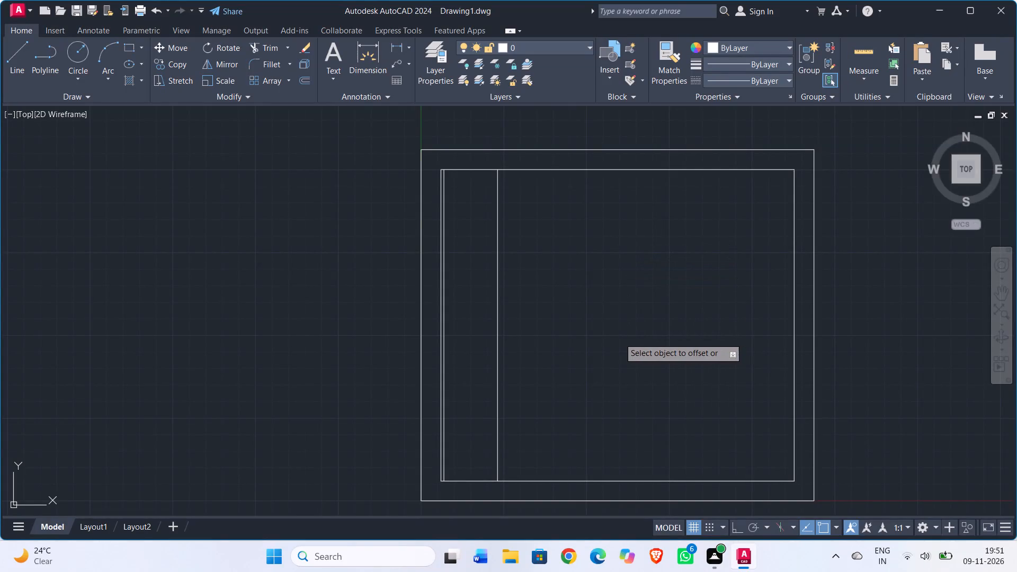
middle_drag(605, 333, 546, 343)
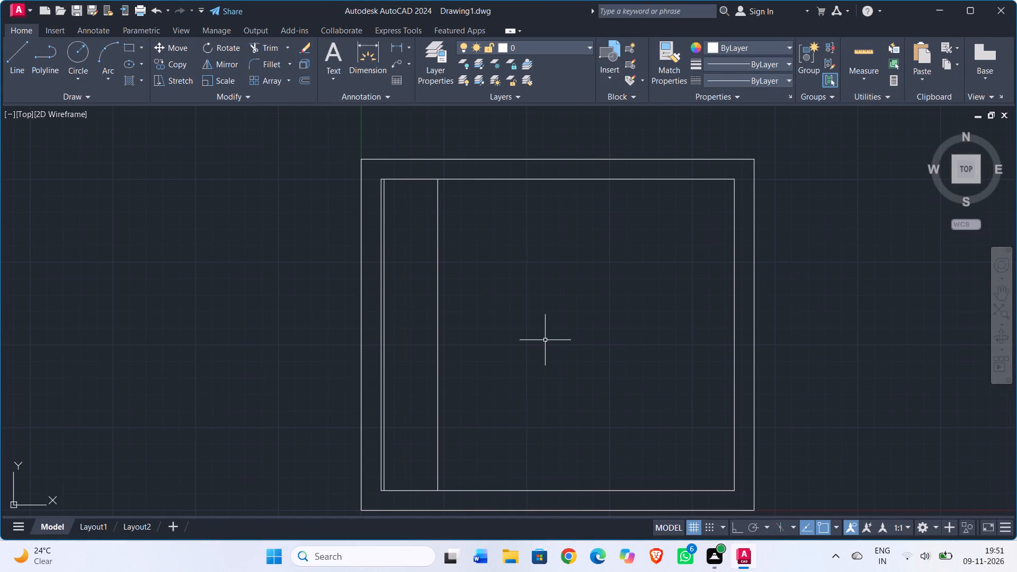
middle_drag(511, 340, 497, 340)
key(0)
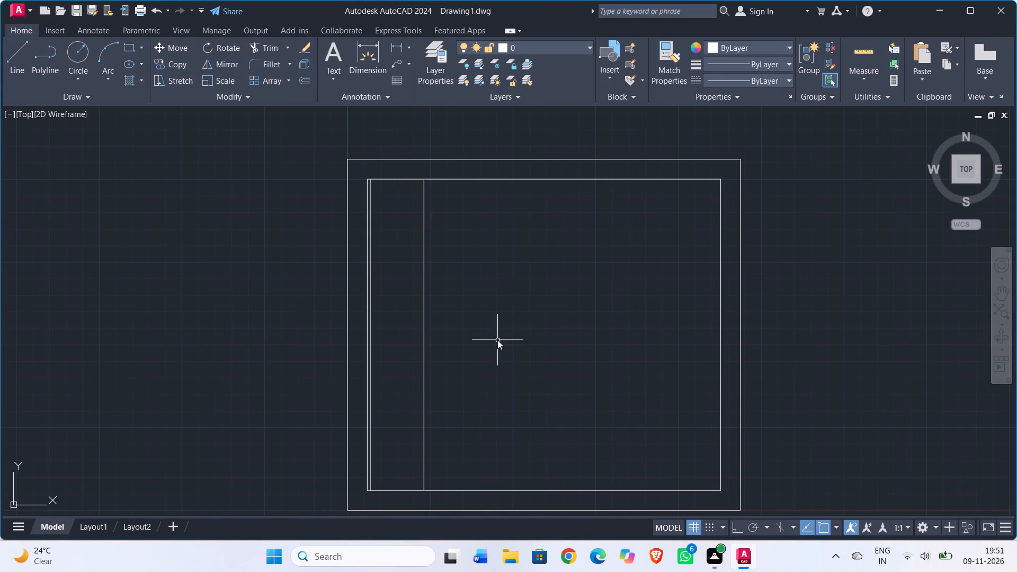
key(Escape)
text(off)
key(Return)
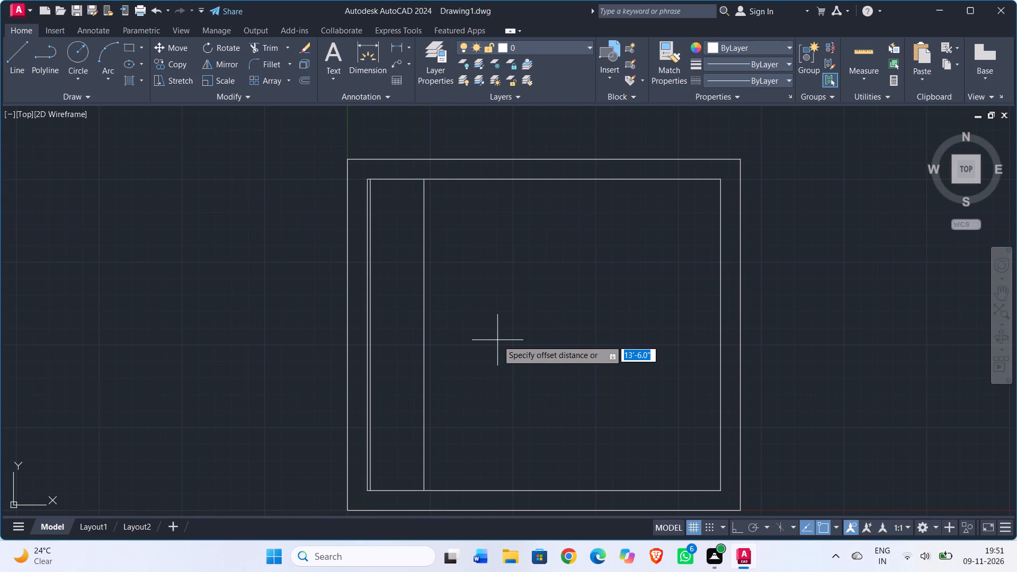
text(6")
key(Return)
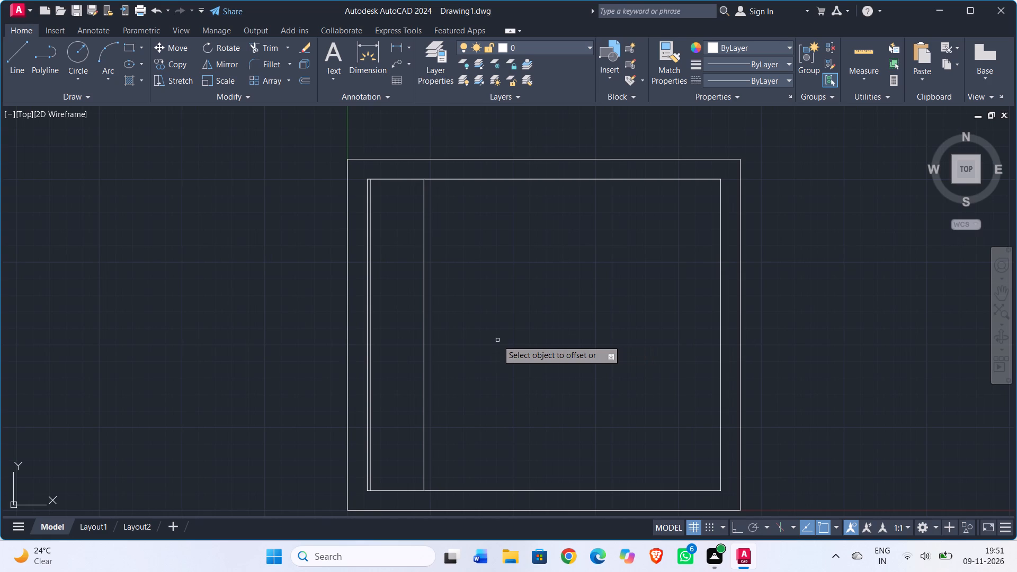
click(423, 337)
click(463, 336)
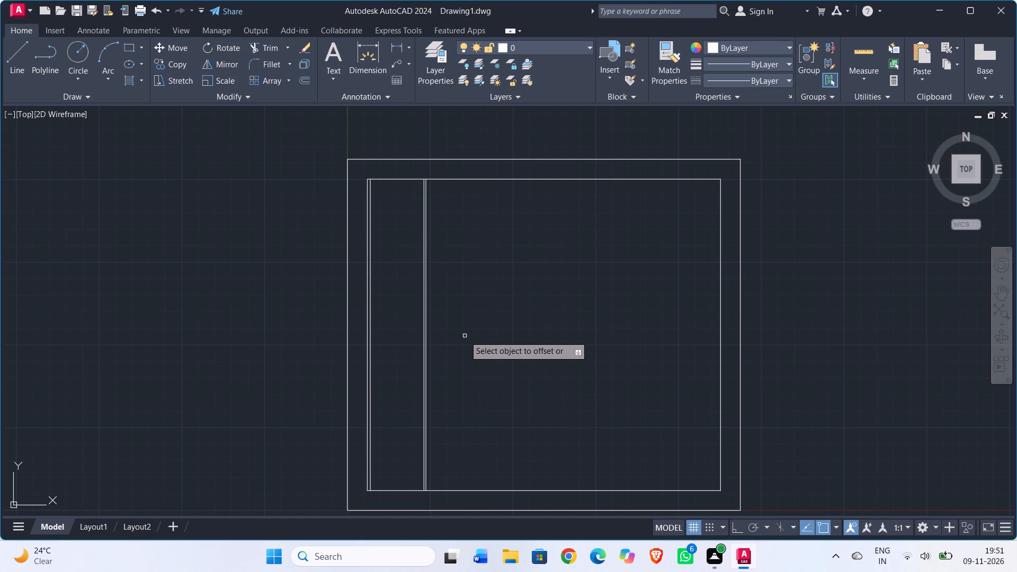
key(Escape)
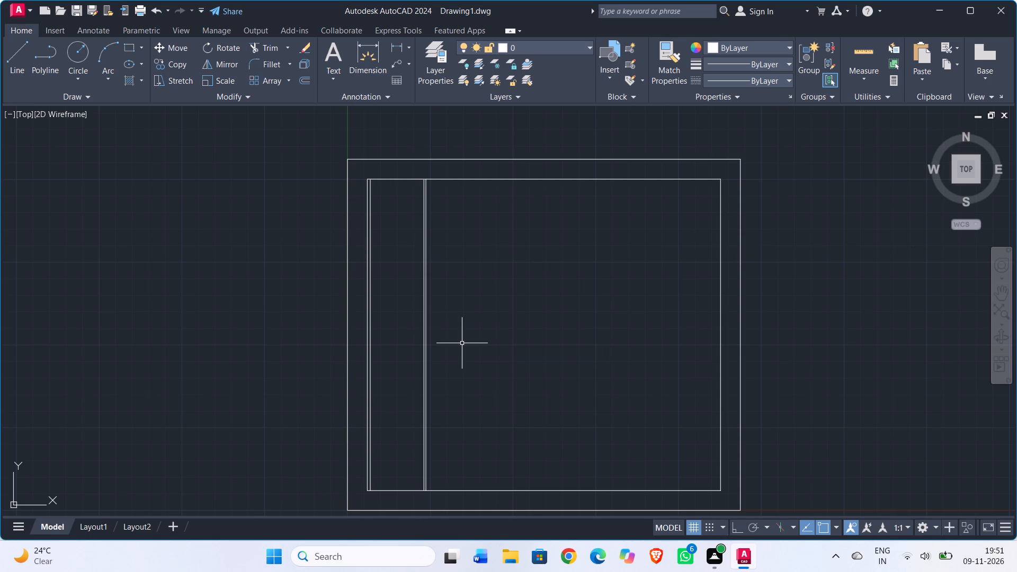
Offset the right-hand line of the first 6" partition 12' toward the right side of the plan.
text(off)
key(Return)
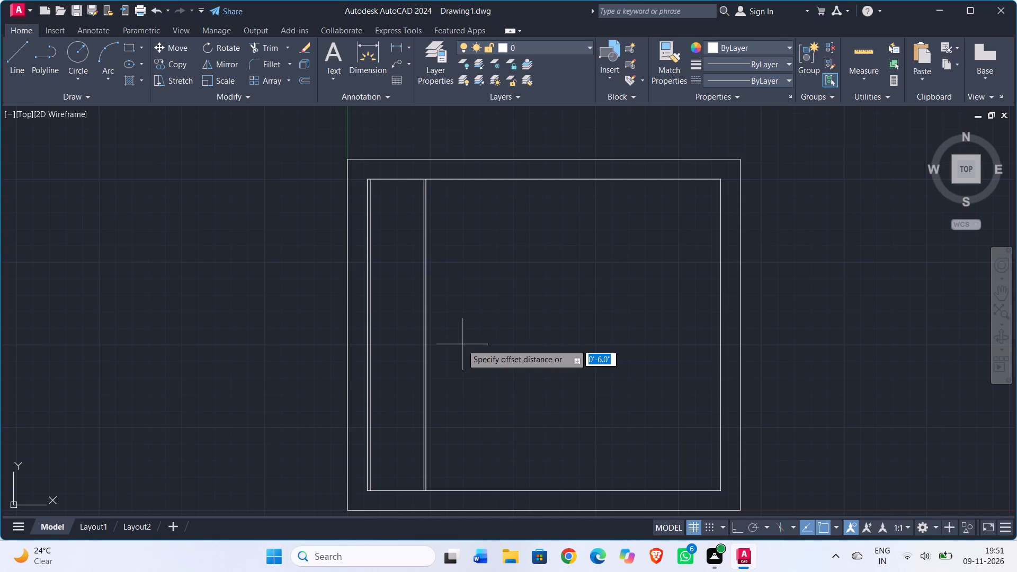
text(12')
key(Return)
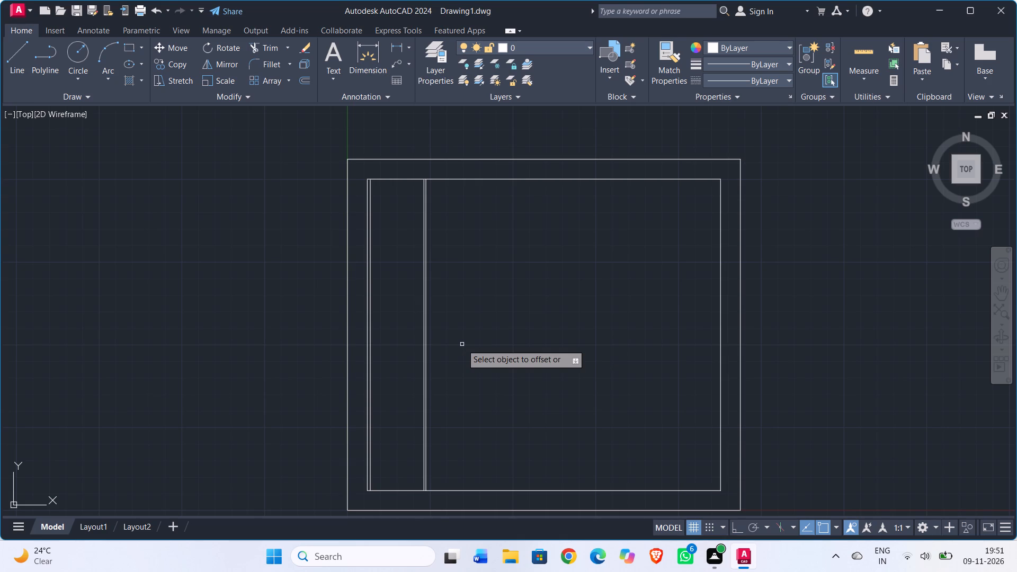
click(429, 344)
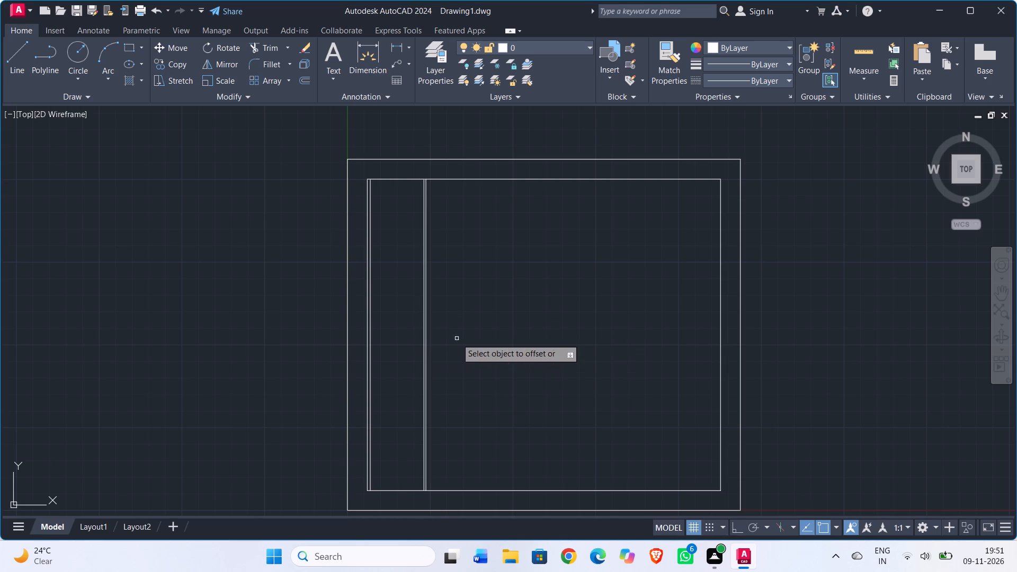
click(428, 346)
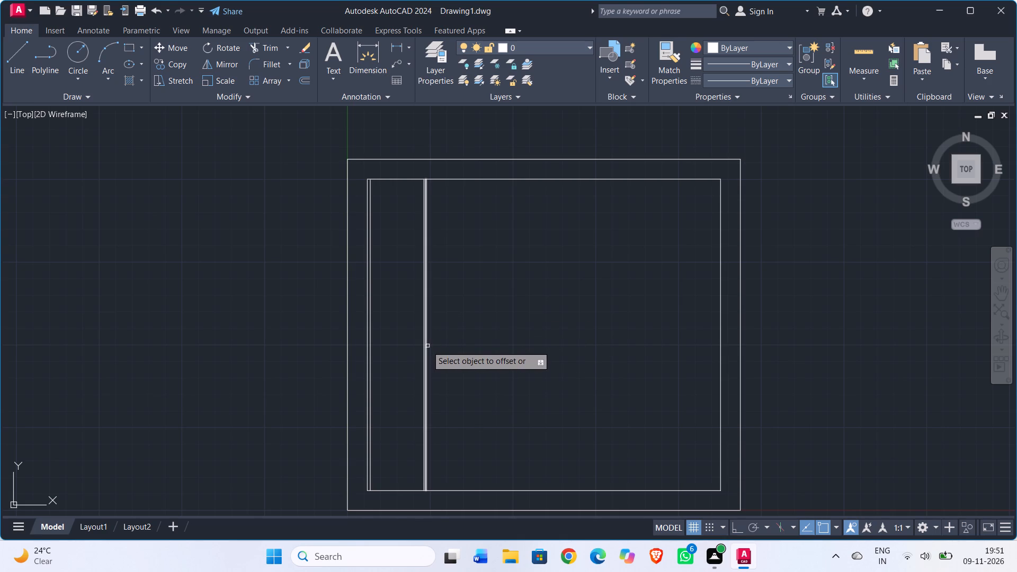
click(426, 346)
scroll(514, 344, up, 3)
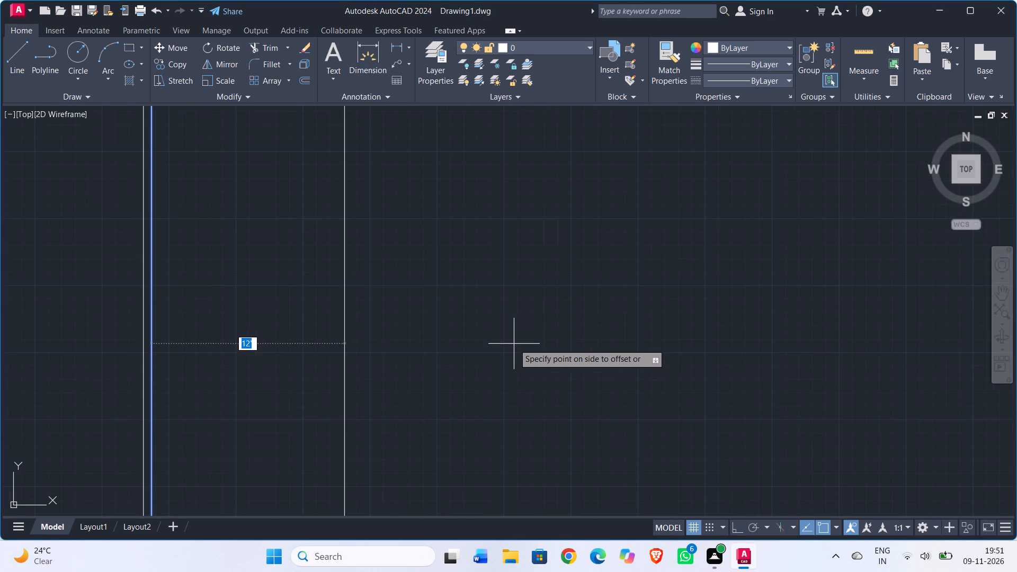
click(514, 344)
scroll(460, 338, down, 1)
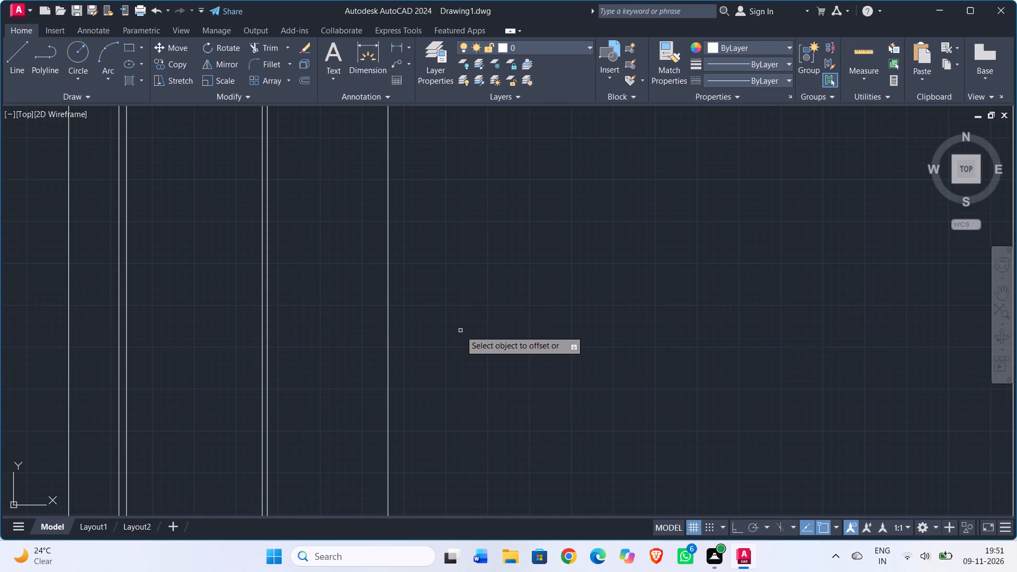
key(Escape)
Offset the rightmost interior vertical line 6" to its right to form the second partition.
text(of)
key(Return)
text(6")
key(Return)
drag(388, 338, 393, 339)
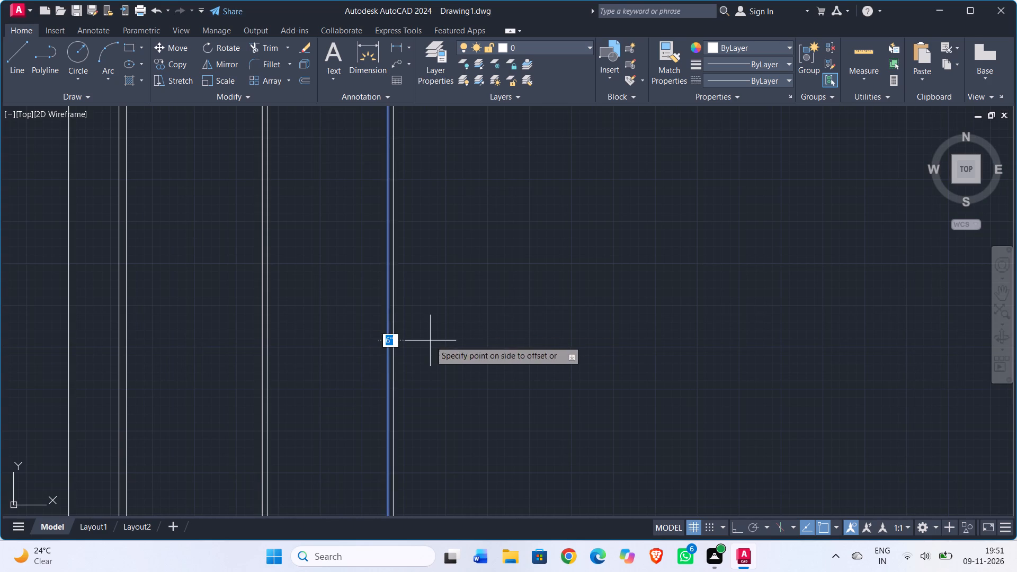
click(431, 341)
key(Escape)
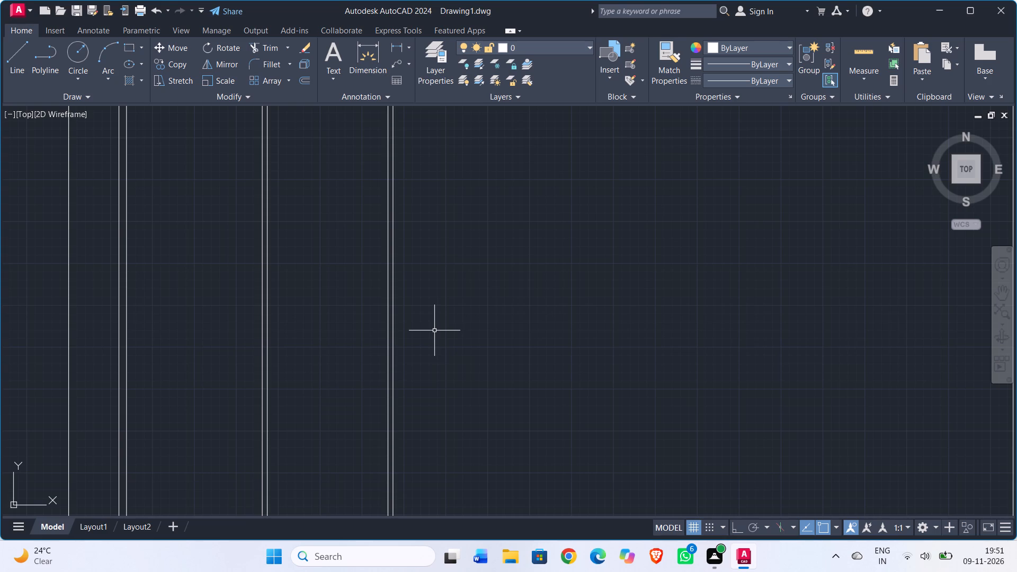
key(Escape)
Offset the right-hand line of the second partition 13'7" toward the right side of the plan.
text(off)
key(Return)
text(13')
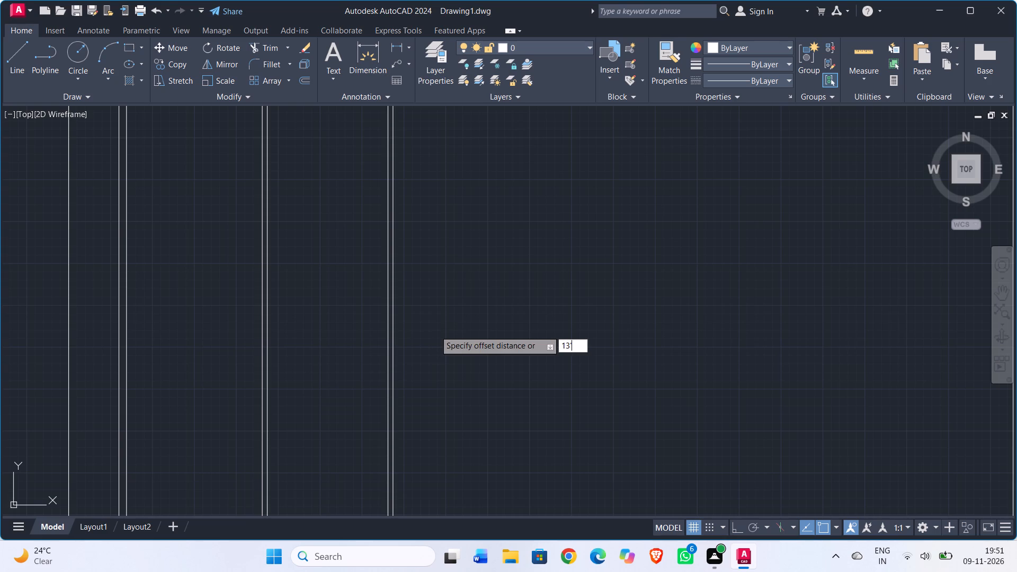
text(7")
key(Return)
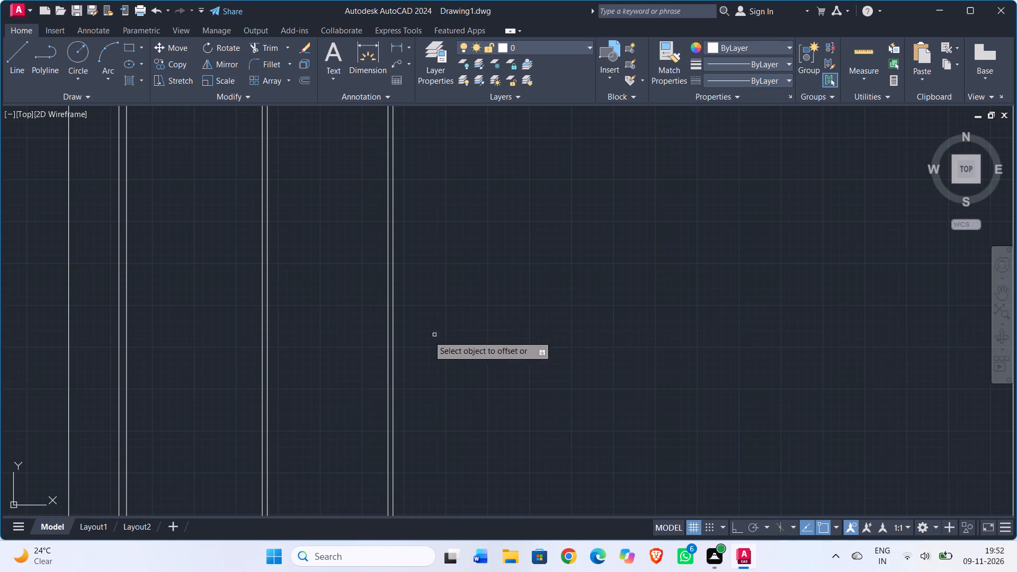
click(392, 345)
click(553, 340)
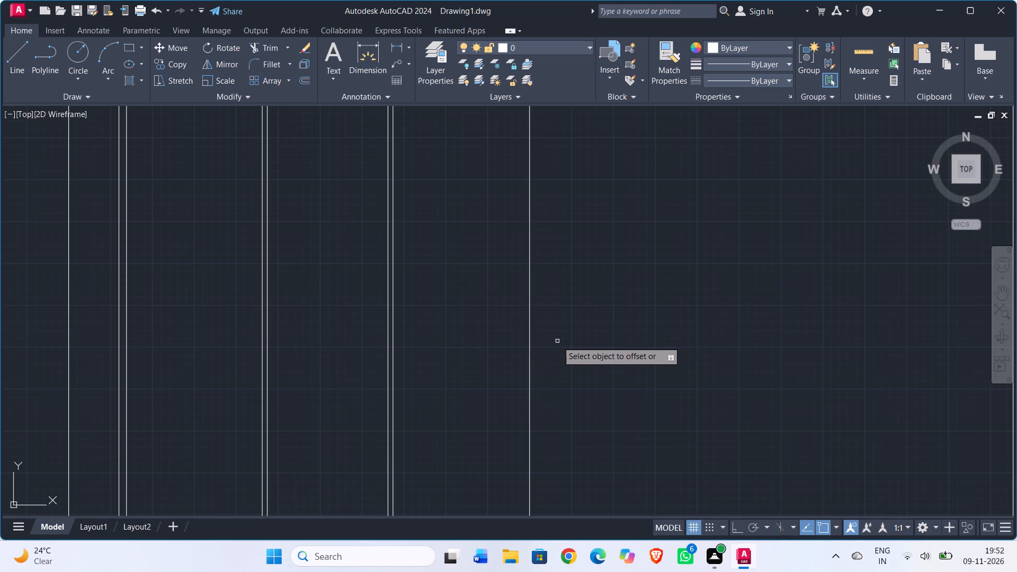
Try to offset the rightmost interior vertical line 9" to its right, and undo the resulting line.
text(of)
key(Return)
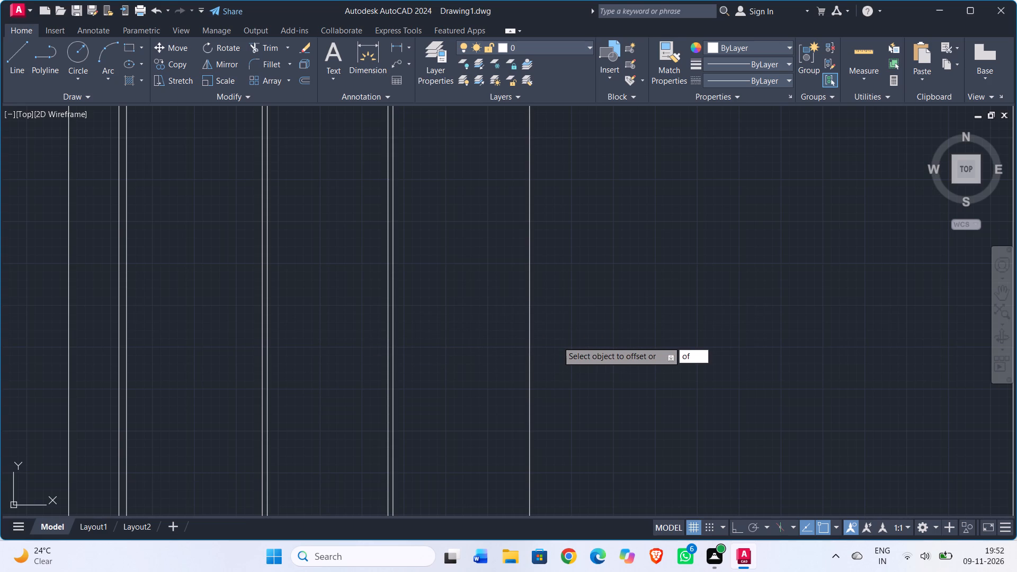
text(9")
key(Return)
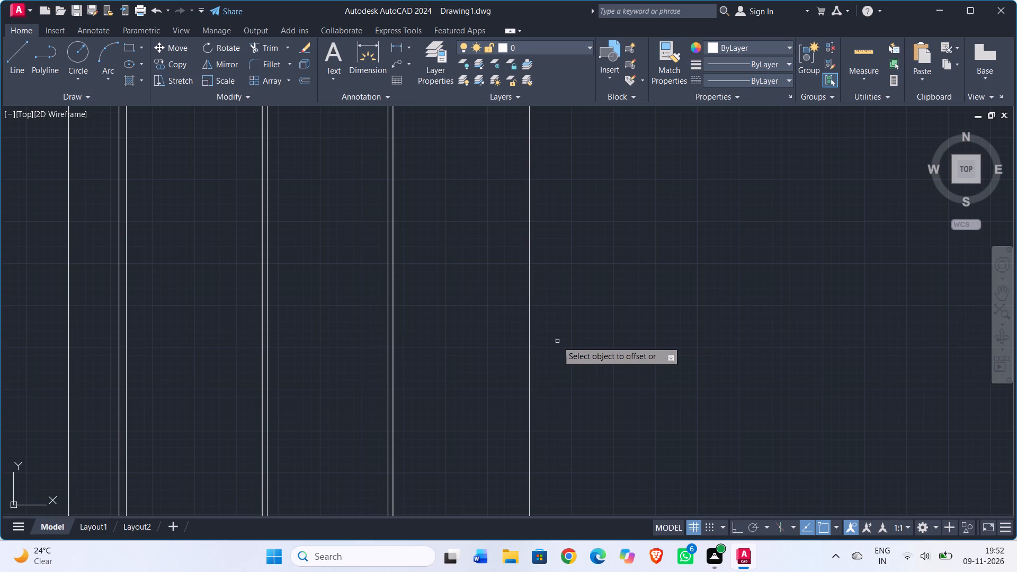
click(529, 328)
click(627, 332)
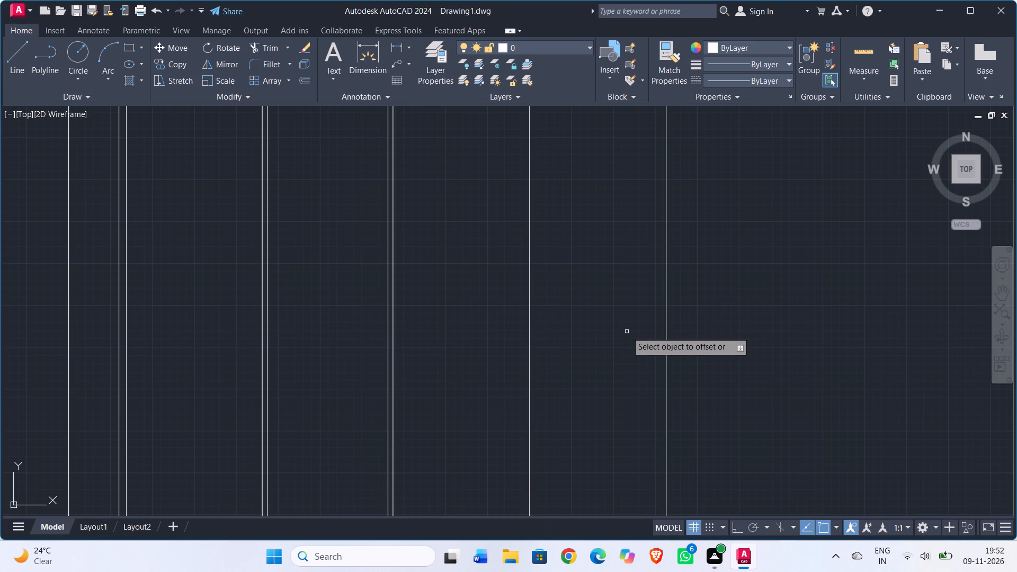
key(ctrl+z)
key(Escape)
Offset the rightmost interior vertical line 9" to its right to form the third interior wall.
text(off)
key(Return)
text(9")
key(Return)
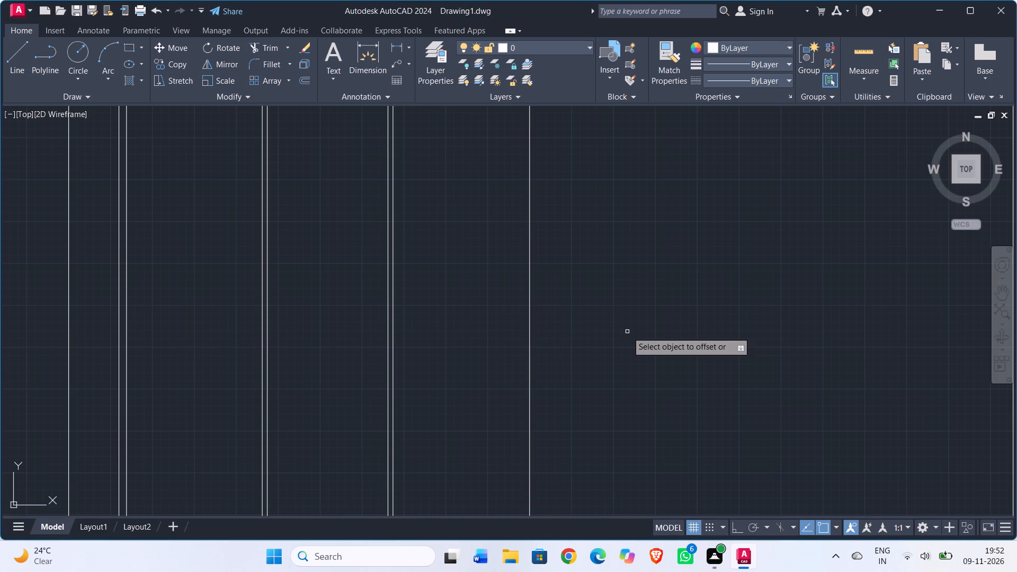
click(531, 325)
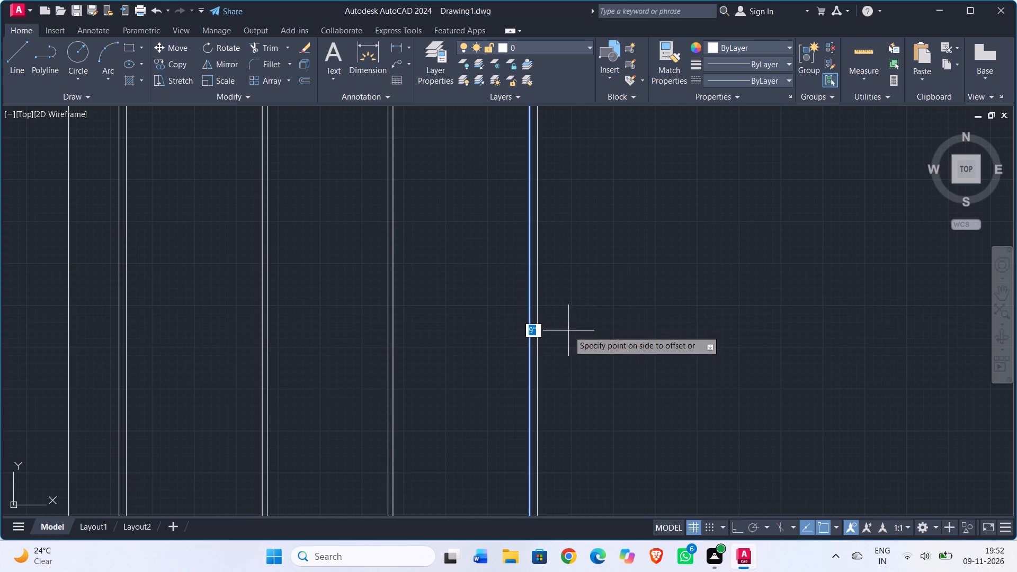
click(574, 332)
key(Escape)
Offset the right-hand line of the third interior wall 6'6" toward the right side of the plan.
text(off)
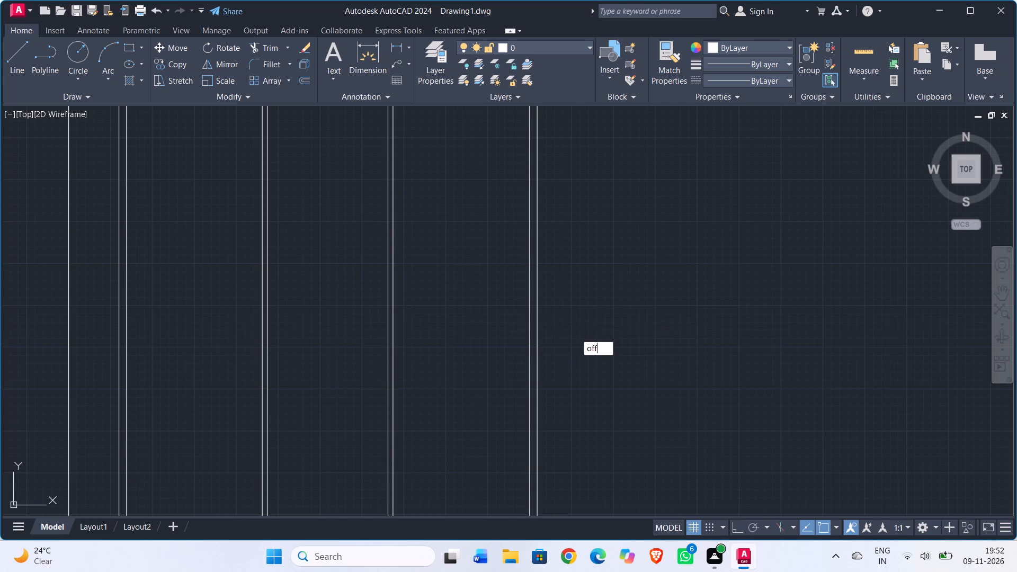
key(Return)
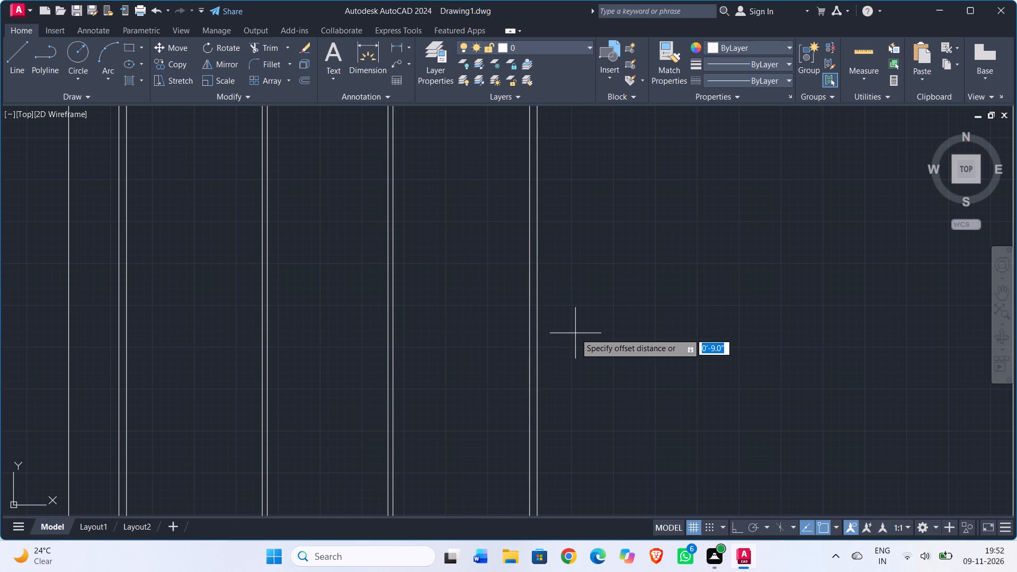
text(6'6")
key(Return)
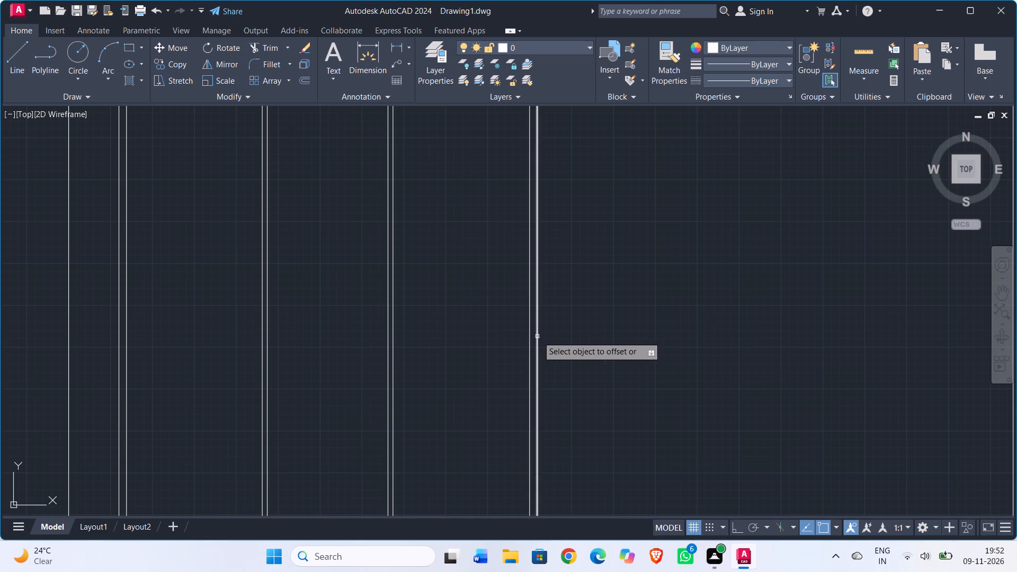
click(538, 336)
click(700, 338)
key(Escape)
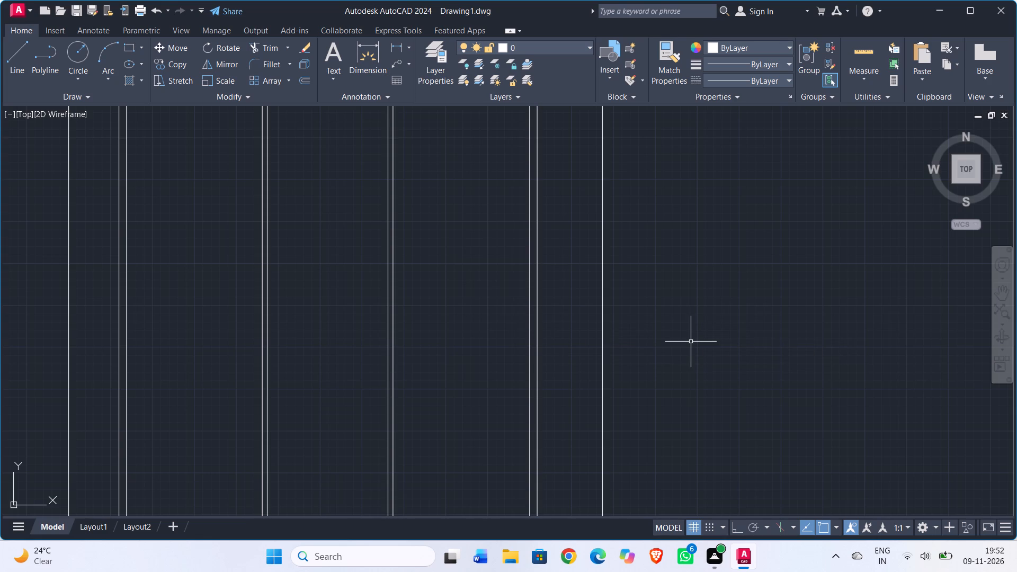
Offset the rightmost interior vertical line 9" to its right to form the fourth interior wall.
text(off)
key(Return)
text(6")
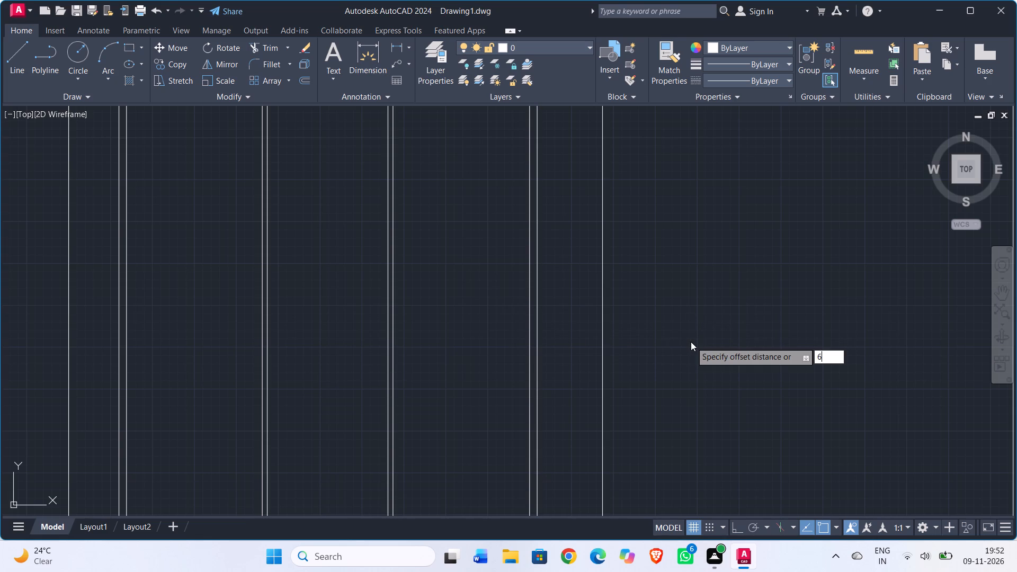
key(BackSpace)
key(BackSpace)
text(9")
key(Return)
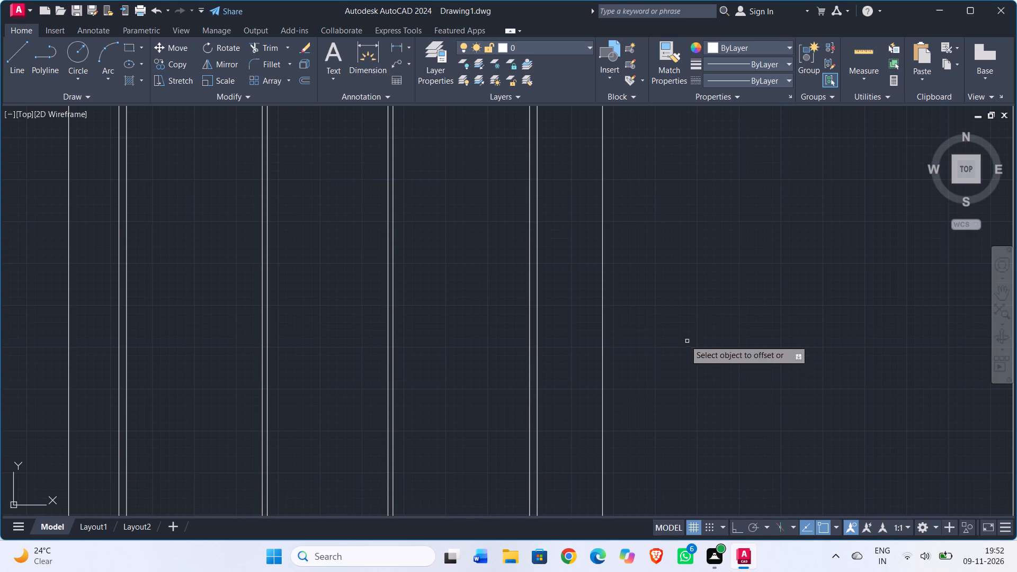
click(602, 345)
click(673, 345)
key(Escape)
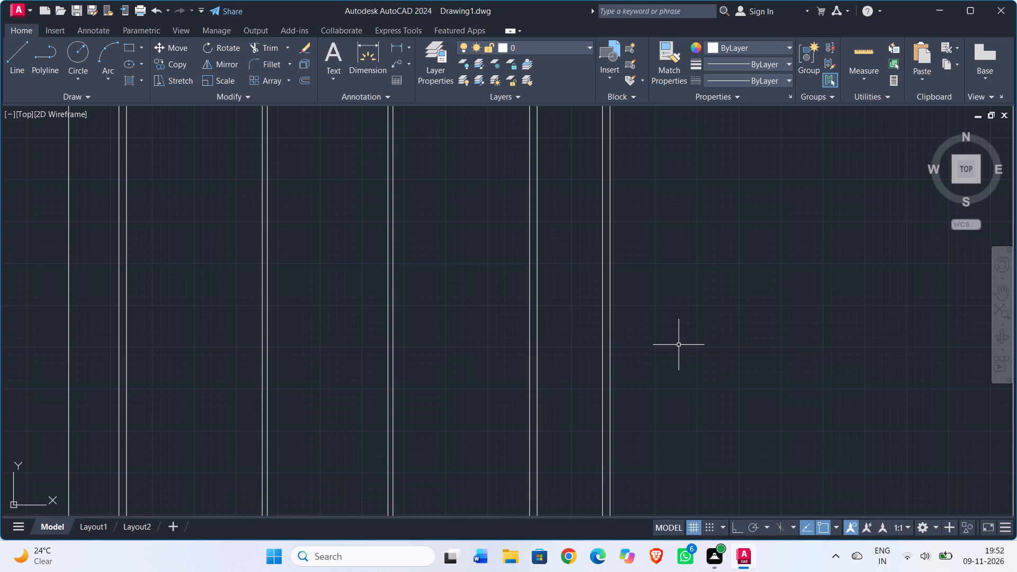
key(Escape)
Offset the right-hand line of the fourth interior wall 13'3" toward the right side of the plan.
text(off)
key(Return)
text(13'3")
key(Return)
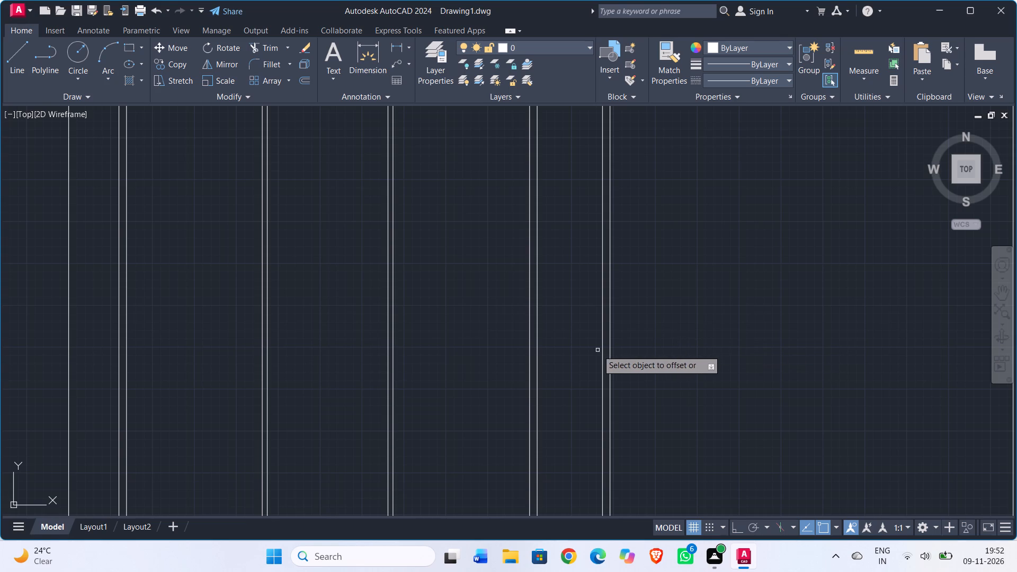
click(609, 346)
click(703, 345)
scroll(703, 345, down, 1)
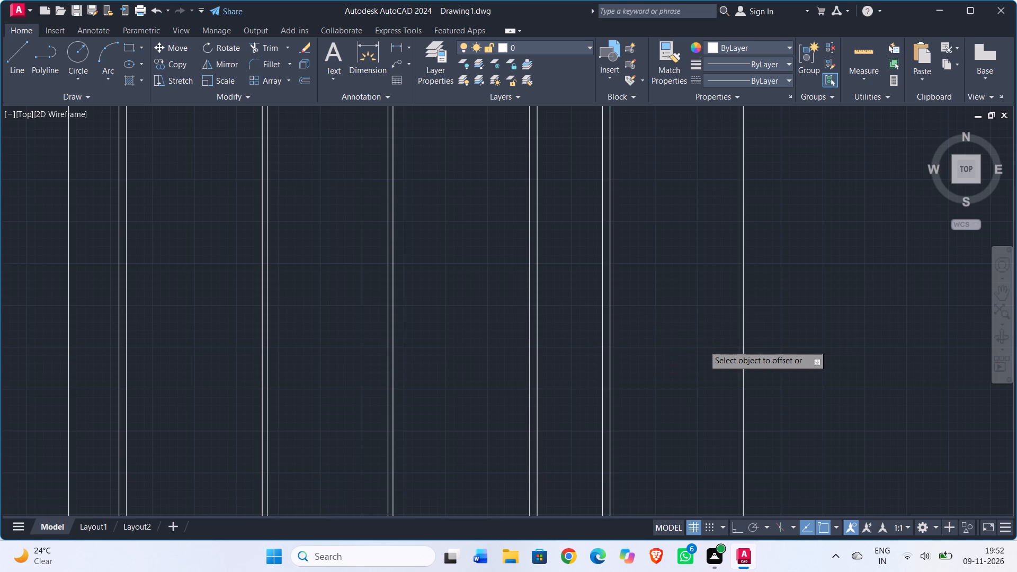
scroll(703, 345, down, 1)
key(Escape)
Offset the rightmost interior vertical line 6" to its right to form the fifth interior wall.
middle_drag(704, 345, 620, 360)
scroll(621, 358, up, 2)
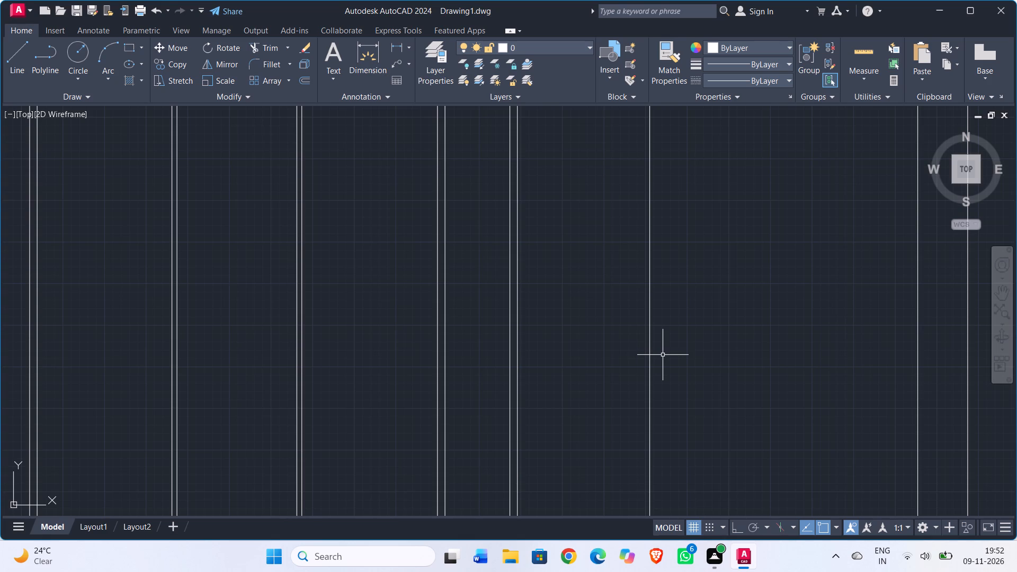
text(off)
key(Return)
text(6")
key(Return)
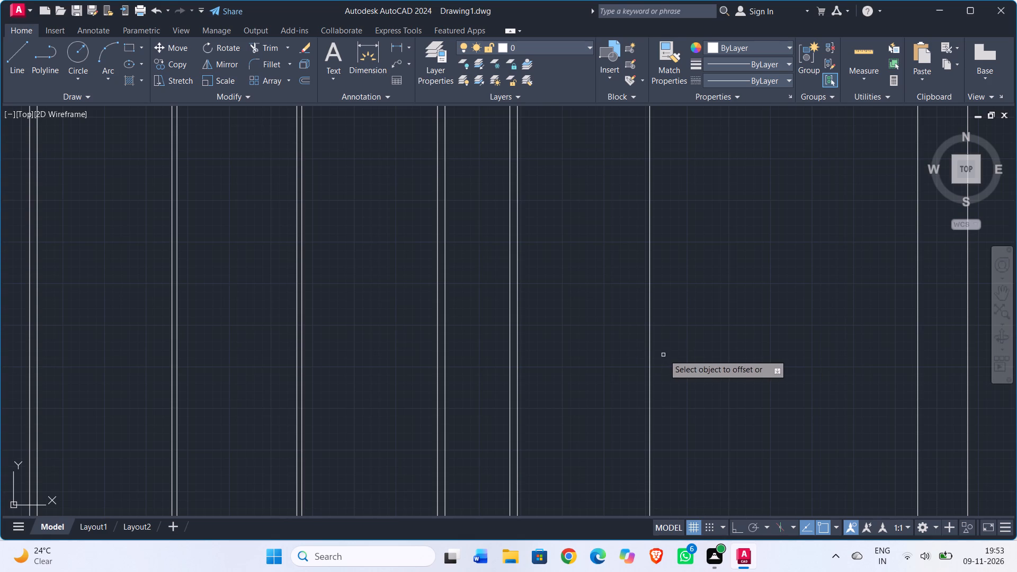
click(650, 362)
click(671, 363)
key(Escape)
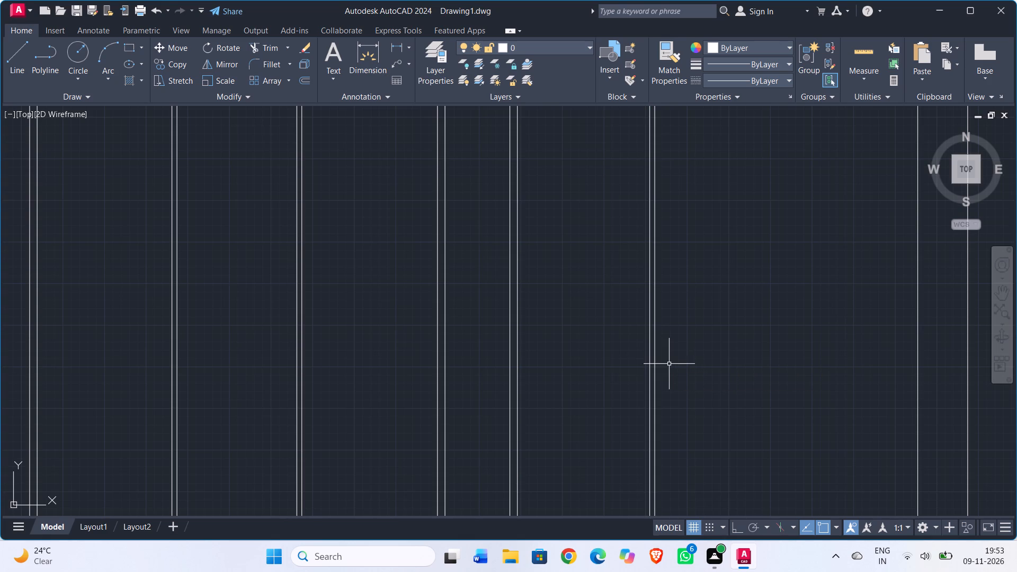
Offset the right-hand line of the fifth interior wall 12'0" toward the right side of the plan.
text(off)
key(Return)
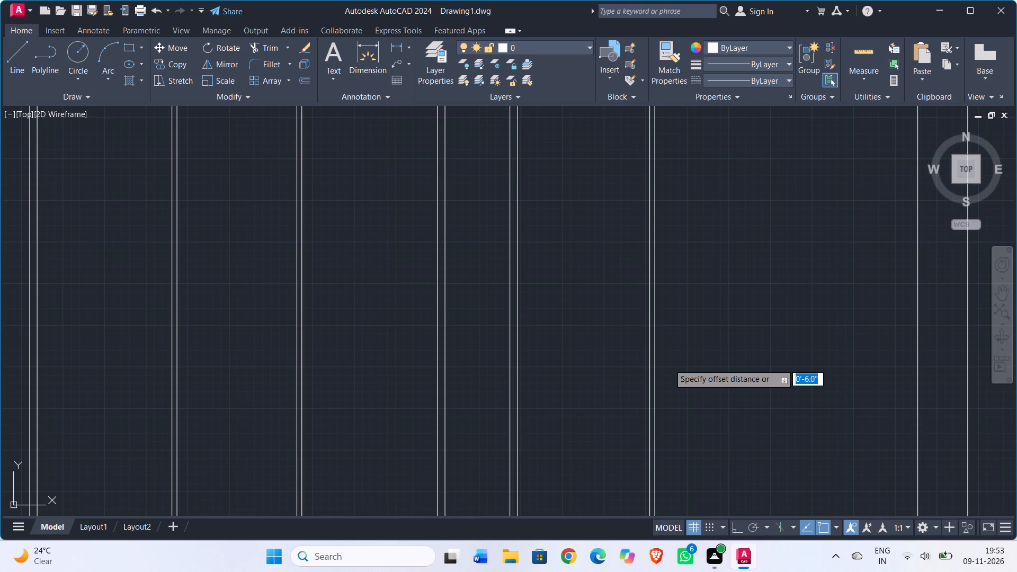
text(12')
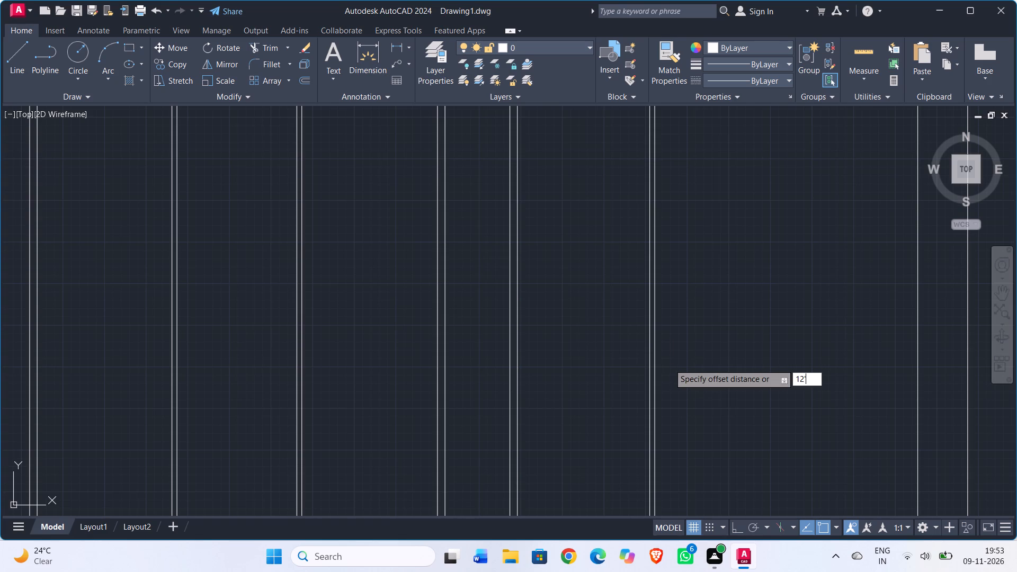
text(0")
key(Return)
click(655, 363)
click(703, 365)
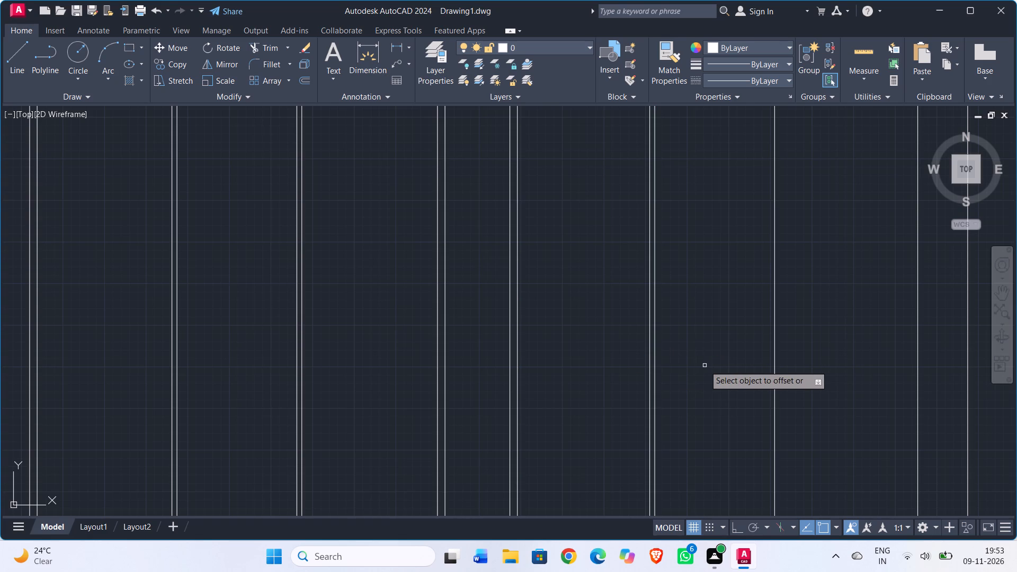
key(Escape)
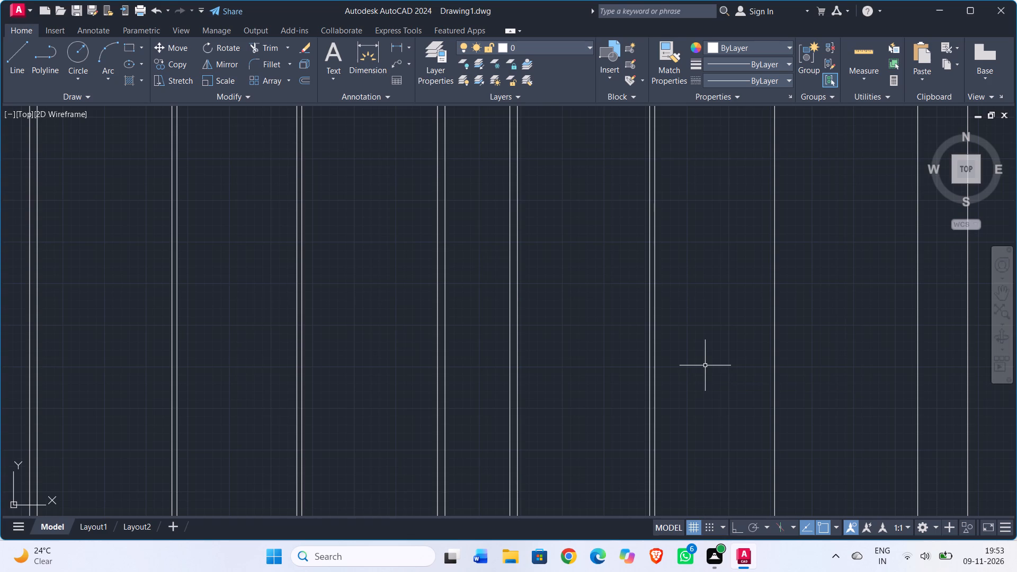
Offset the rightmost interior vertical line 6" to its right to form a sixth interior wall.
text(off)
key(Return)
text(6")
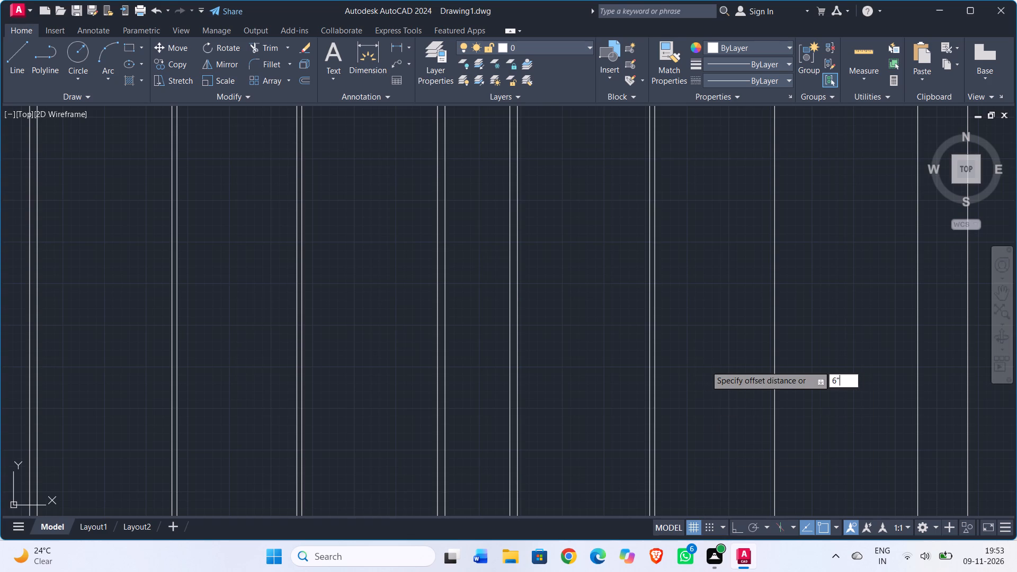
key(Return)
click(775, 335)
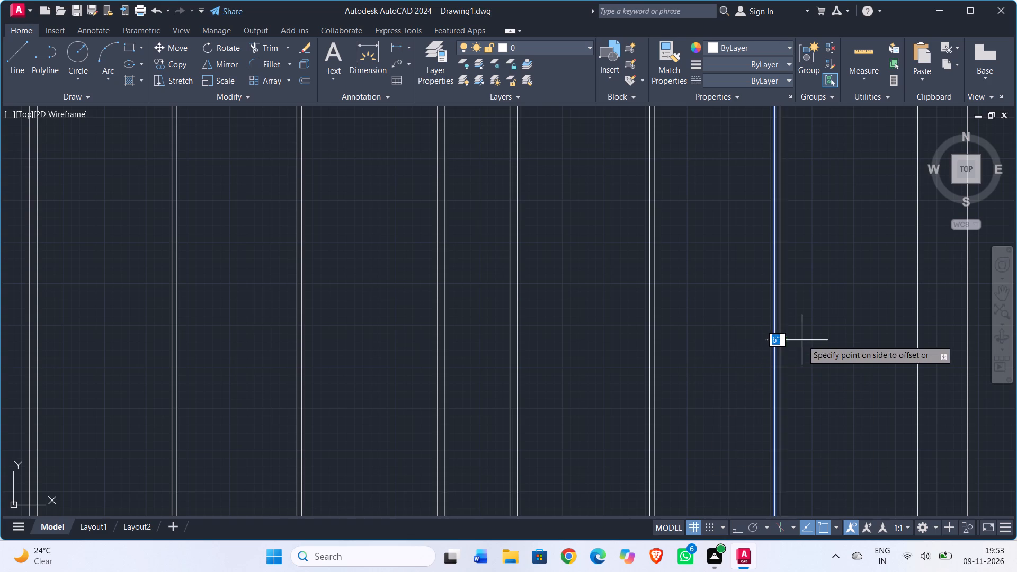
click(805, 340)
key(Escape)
Measure the gap between the sixth interior wall and the building outline's right-hand line.
click(867, 58)
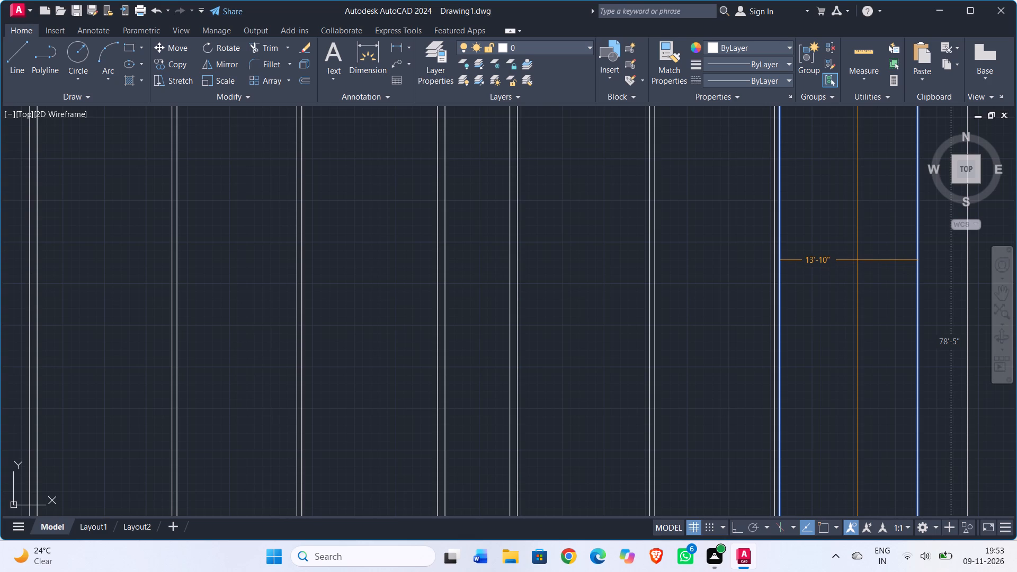
scroll(857, 260, down, 1)
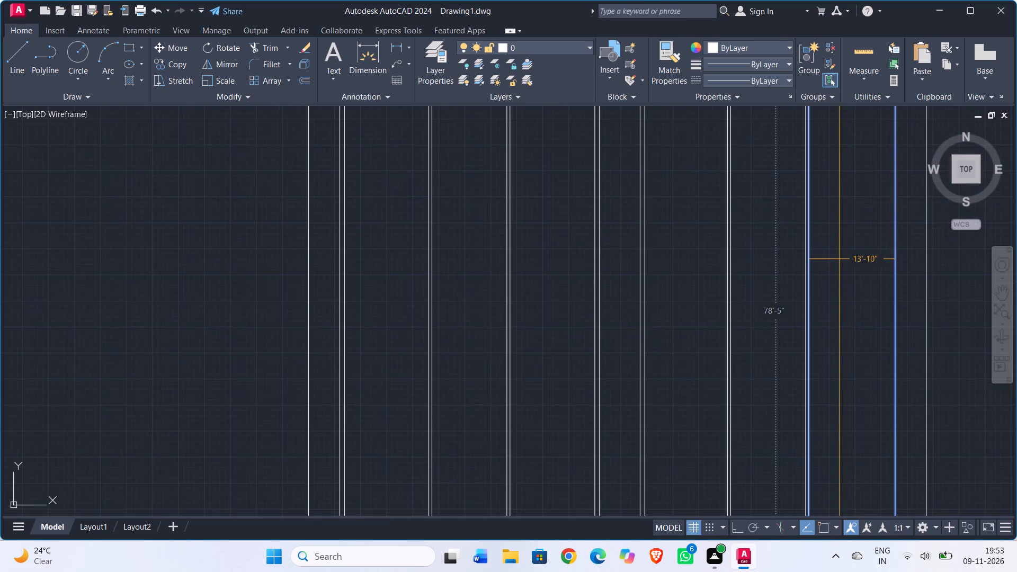
scroll(837, 260, down, 1)
middle_drag(837, 261, 729, 306)
key(Escape)
Offset the building outline's right-hand vertical line 9" inward to form the right outer wall.
scroll(518, 196, up, 3)
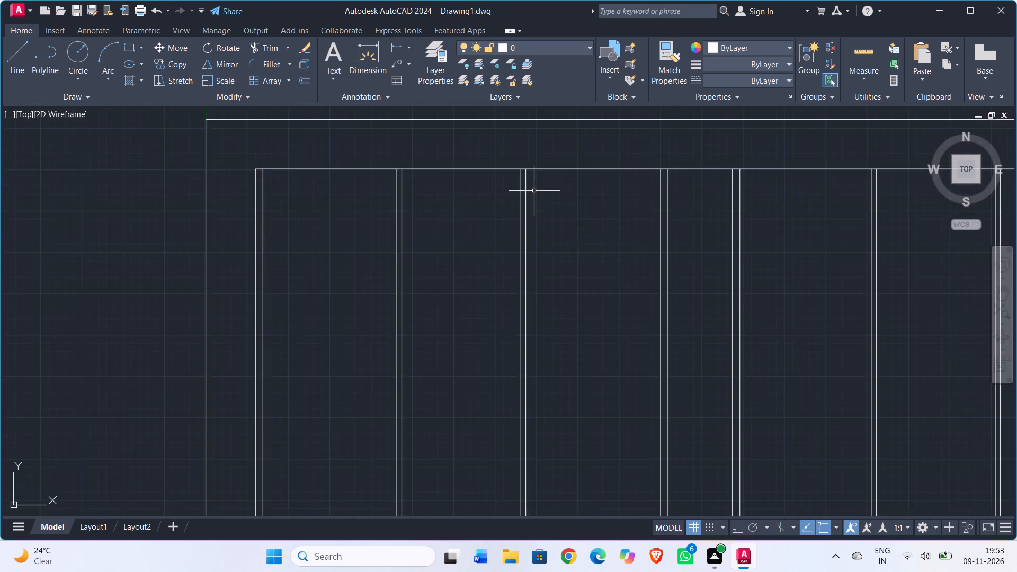
scroll(548, 194, down, 1)
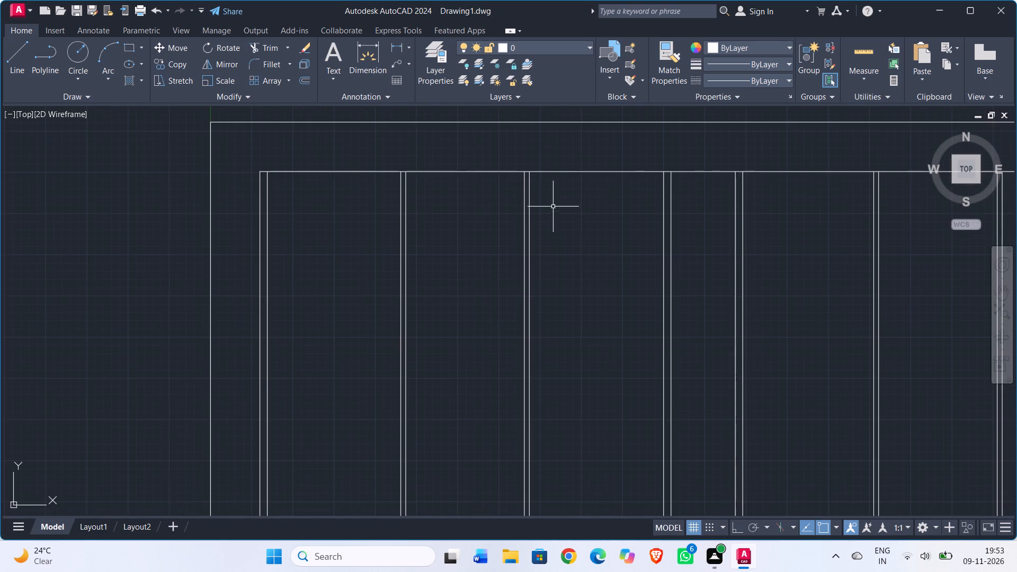
middle_drag(554, 209, 509, 217)
scroll(515, 218, down, 1)
middle_drag(515, 218, 475, 177)
scroll(511, 209, down, 1)
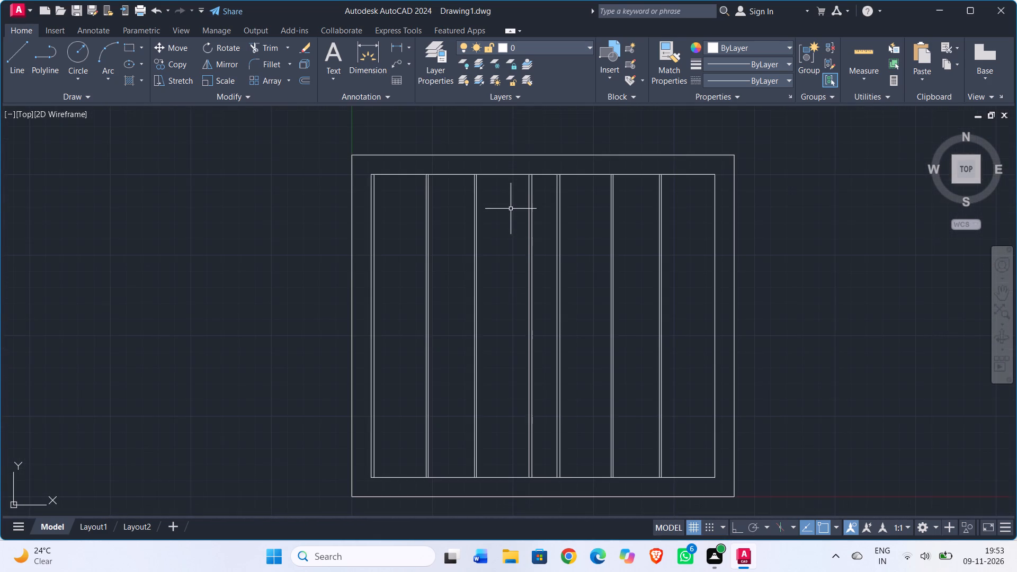
middle_drag(507, 208, 503, 160)
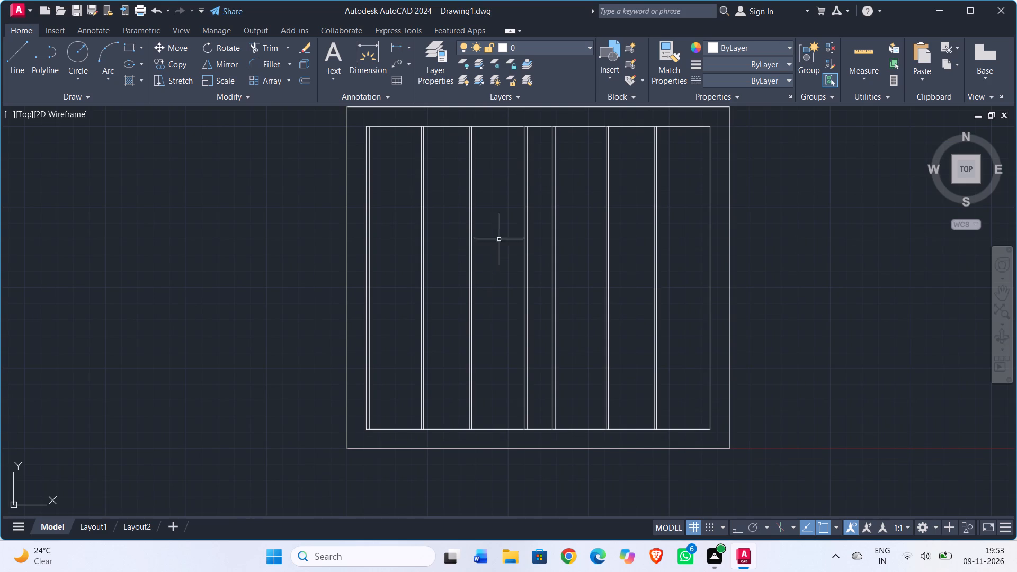
middle_drag(499, 229, 507, 274)
scroll(512, 175, up, 2)
scroll(517, 231, down, 2)
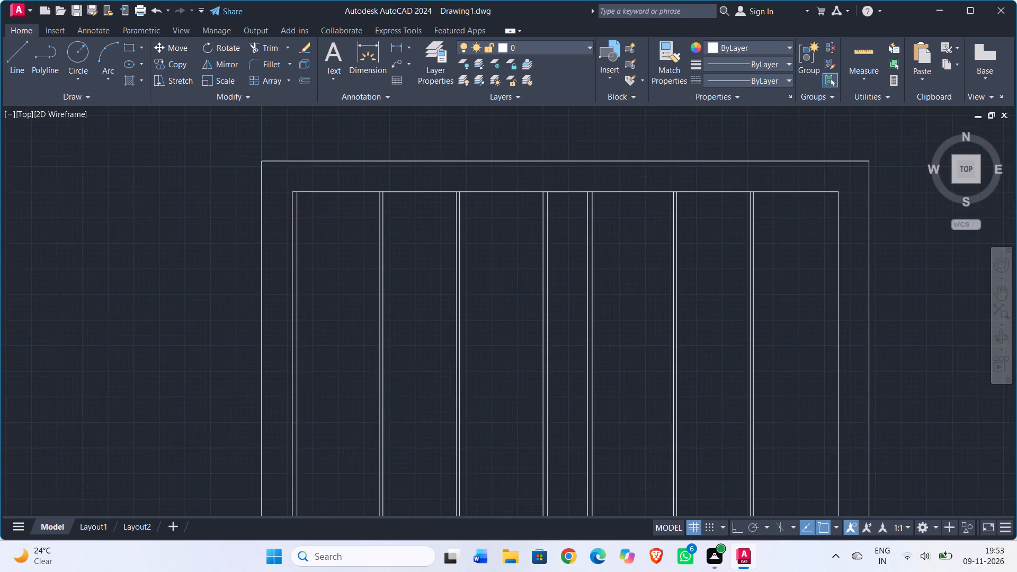
middle_drag(517, 232, 465, 236)
scroll(653, 232, up, 2)
middle_drag(653, 233, 622, 240)
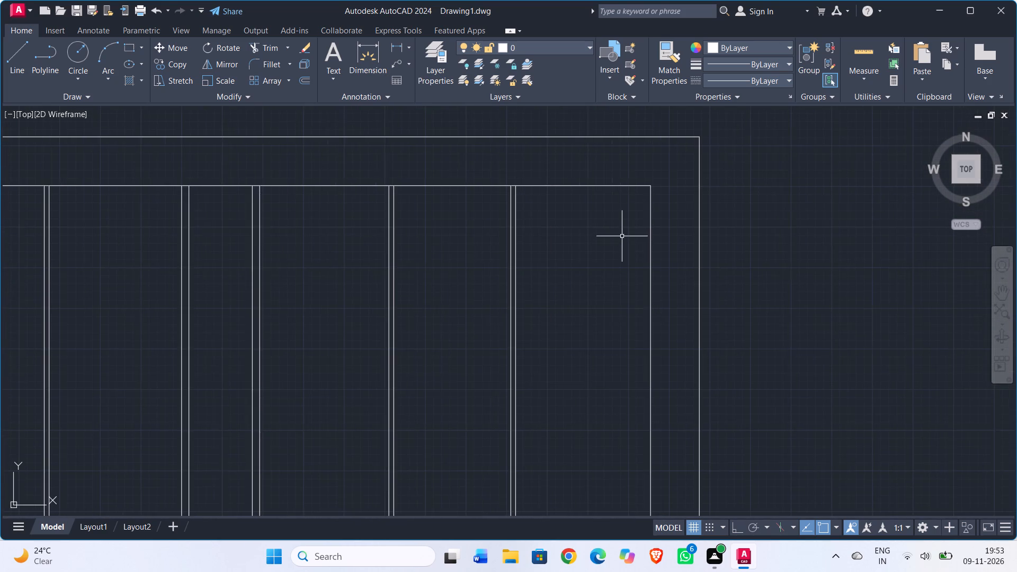
scroll(623, 235, up, 1)
text(off)
key(Return)
text(9")
key(Return)
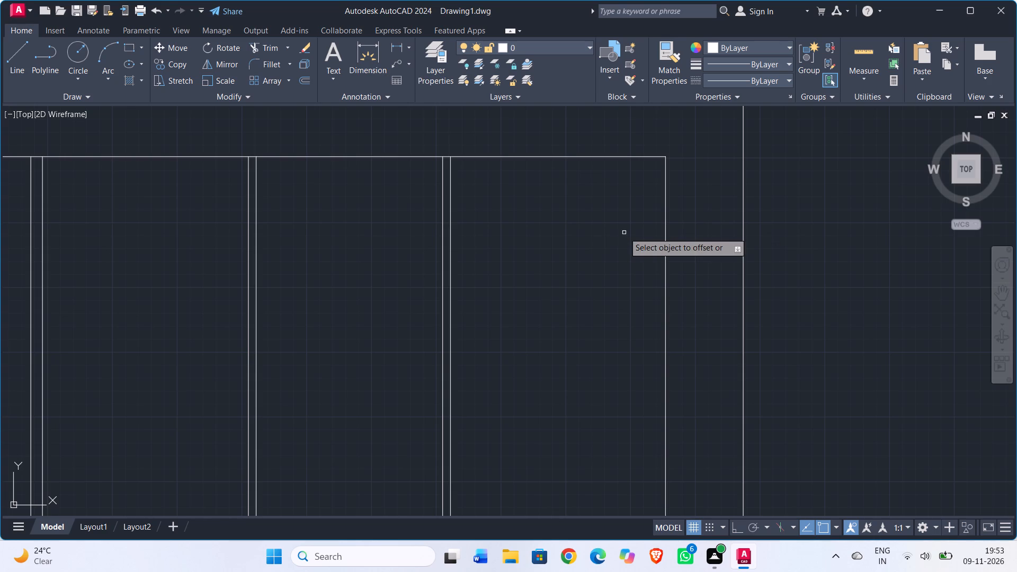
click(665, 230)
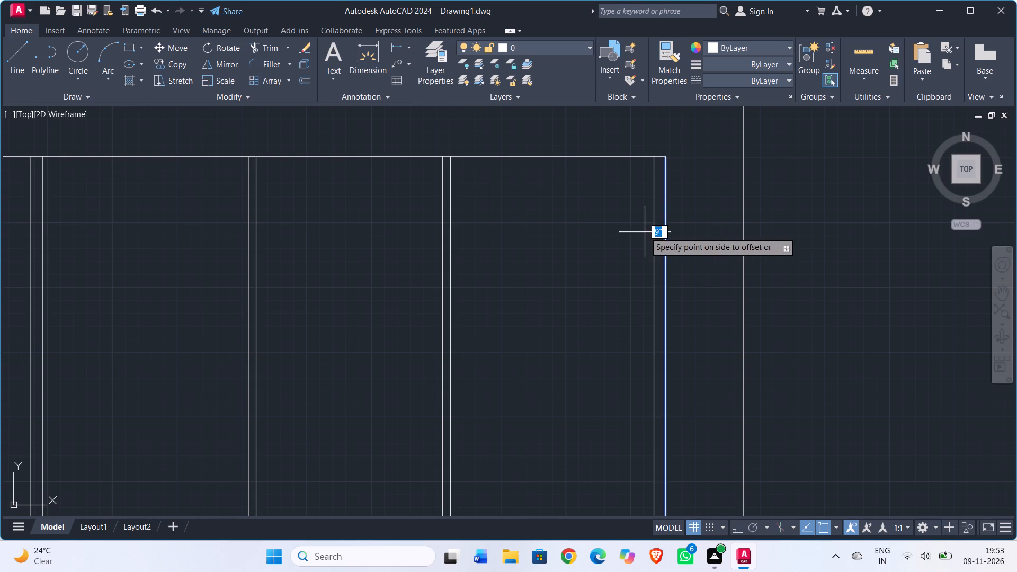
click(645, 232)
key(Escape)
Measure the clear width between the sixth interior wall and the right outer wall's inner line.
click(861, 45)
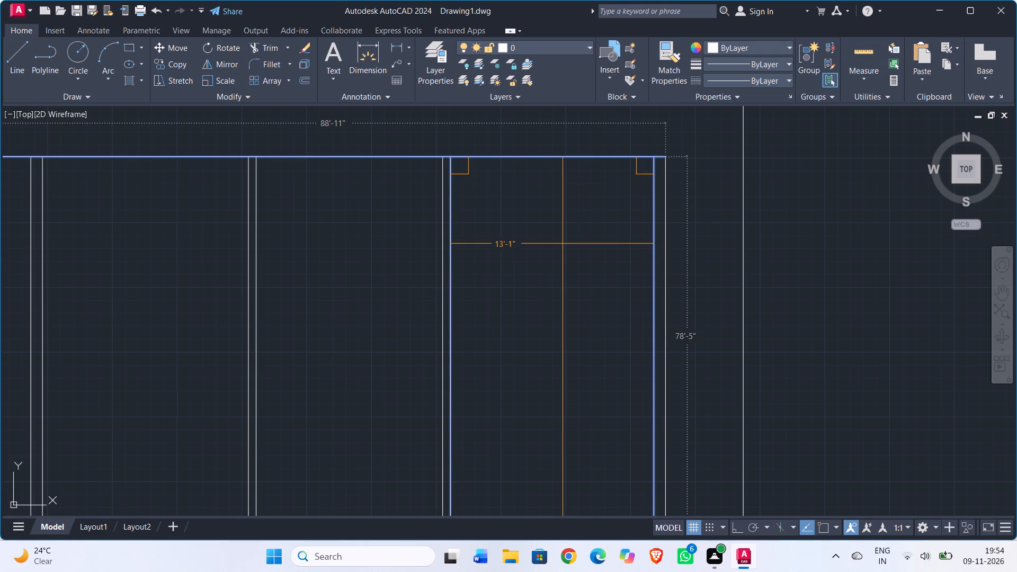
key(Escape)
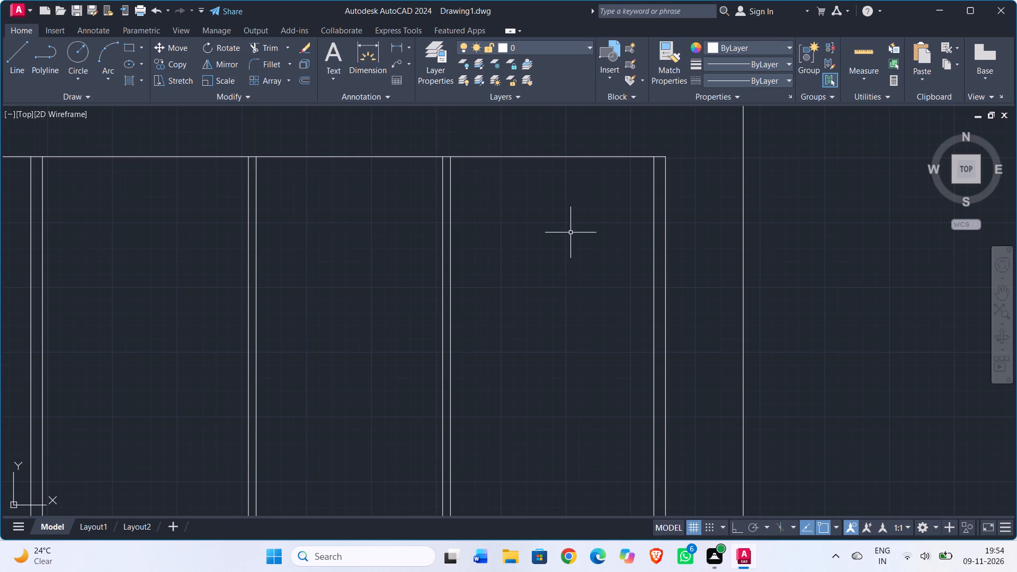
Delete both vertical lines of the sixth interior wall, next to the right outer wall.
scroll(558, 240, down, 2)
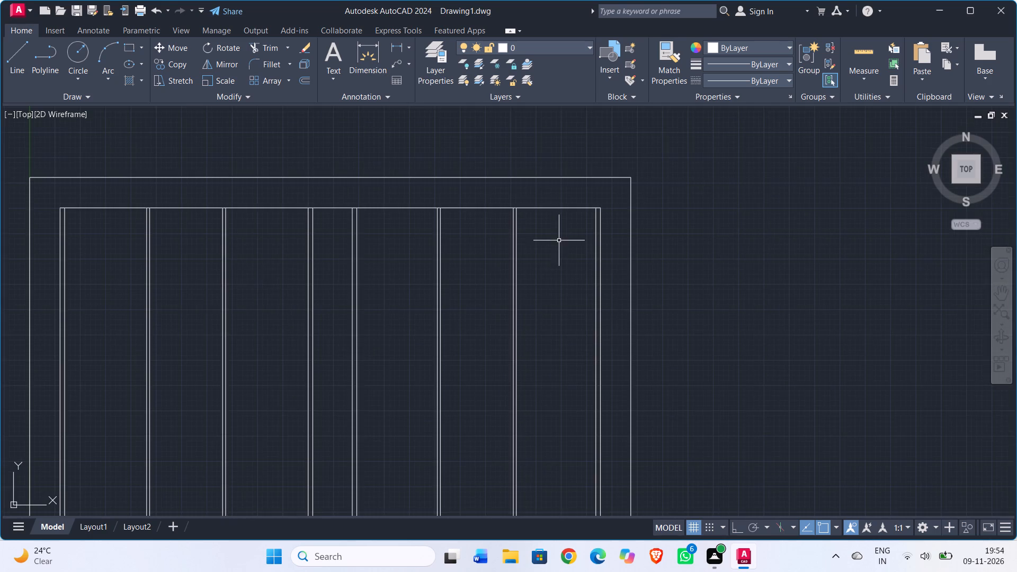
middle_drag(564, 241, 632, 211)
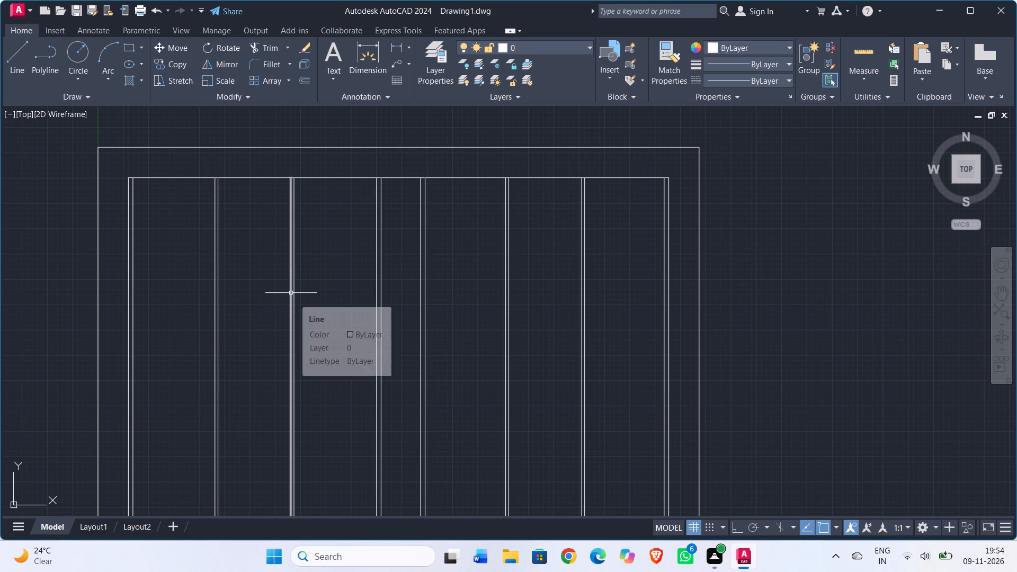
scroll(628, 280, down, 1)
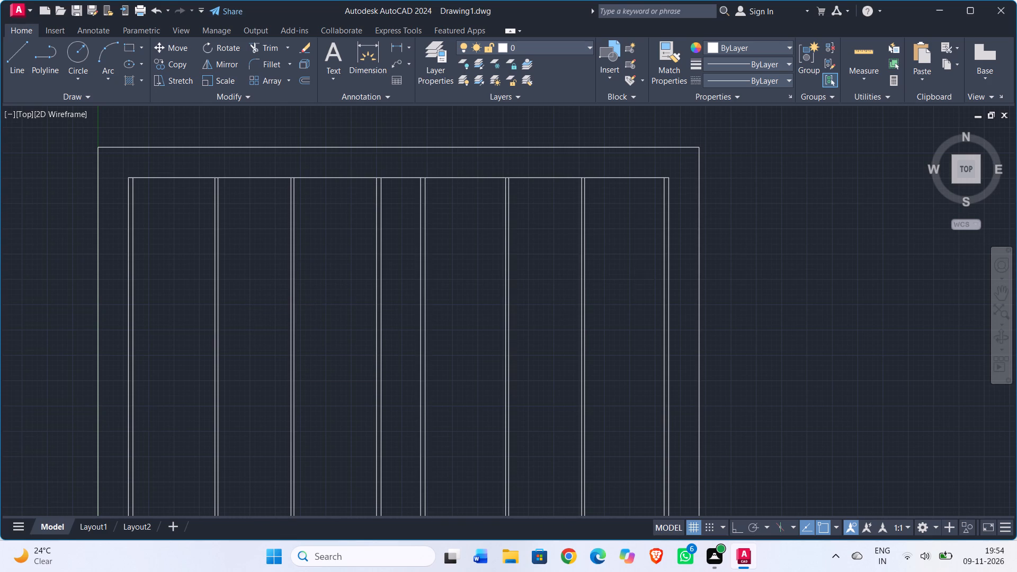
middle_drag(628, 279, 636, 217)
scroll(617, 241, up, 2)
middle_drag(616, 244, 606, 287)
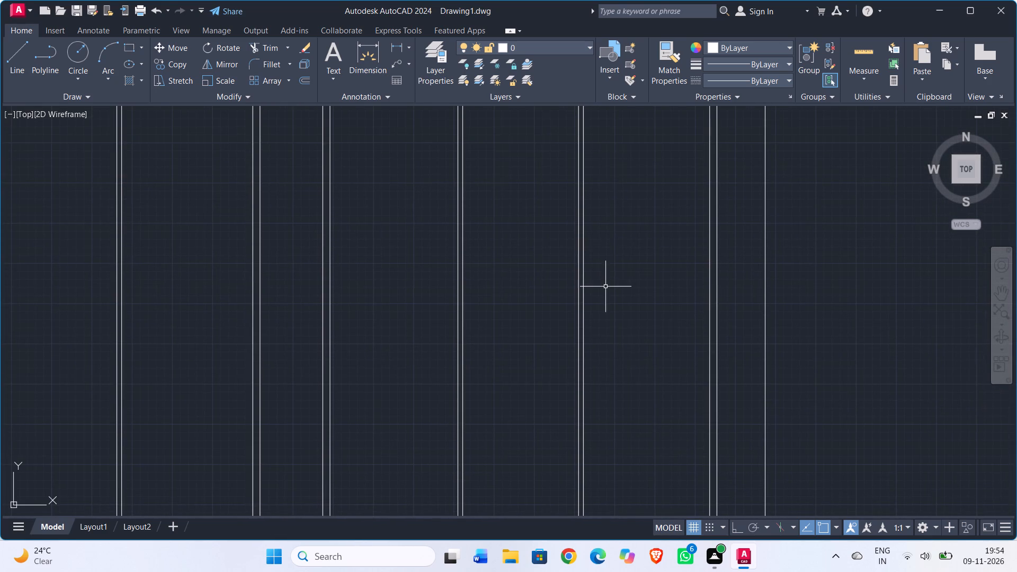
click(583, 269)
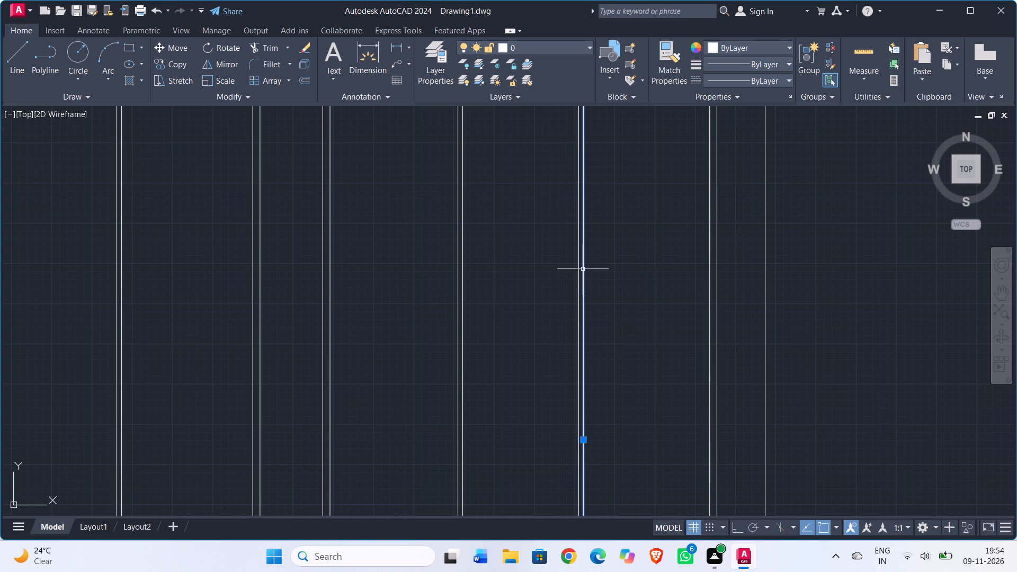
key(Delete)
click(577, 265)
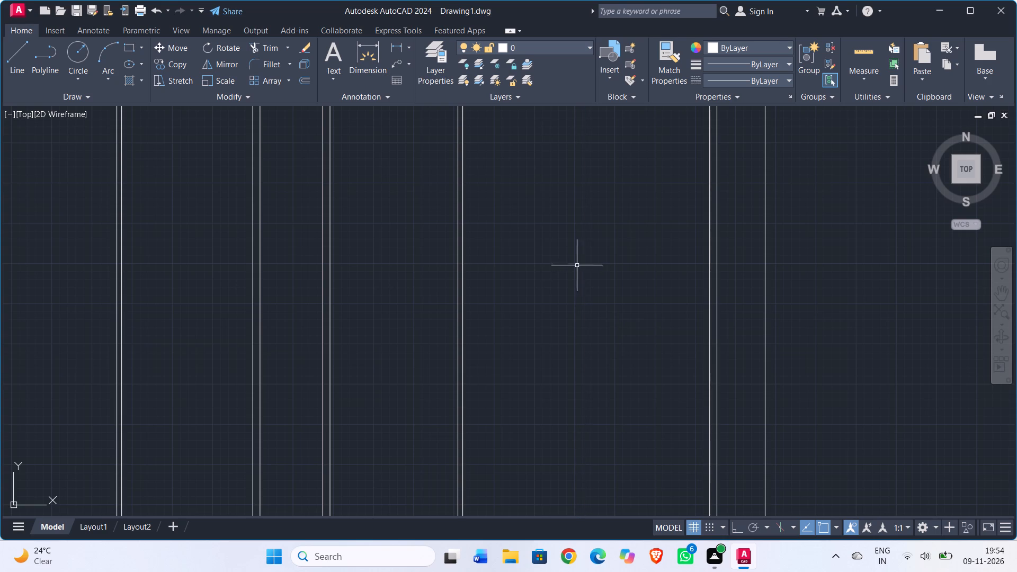
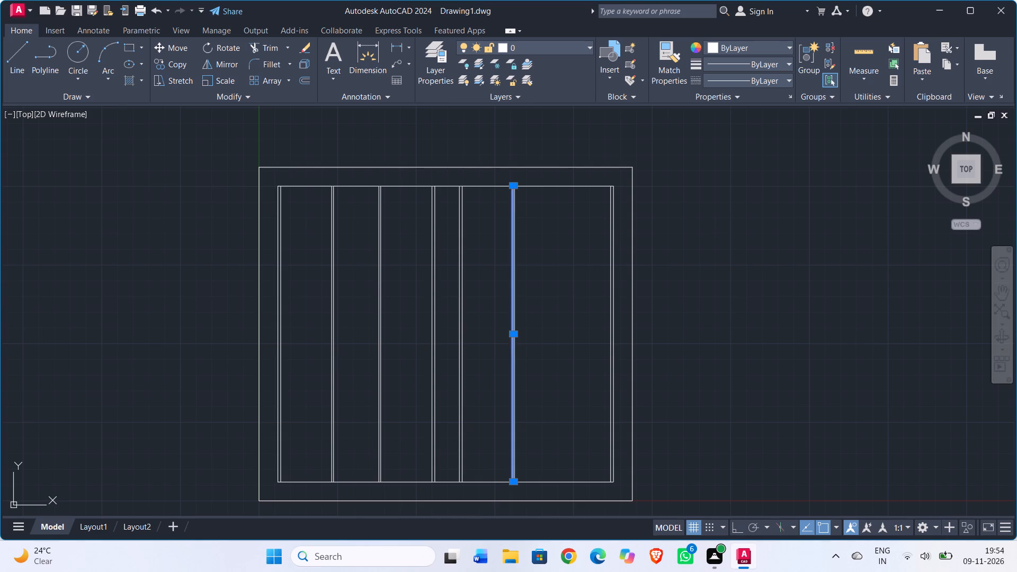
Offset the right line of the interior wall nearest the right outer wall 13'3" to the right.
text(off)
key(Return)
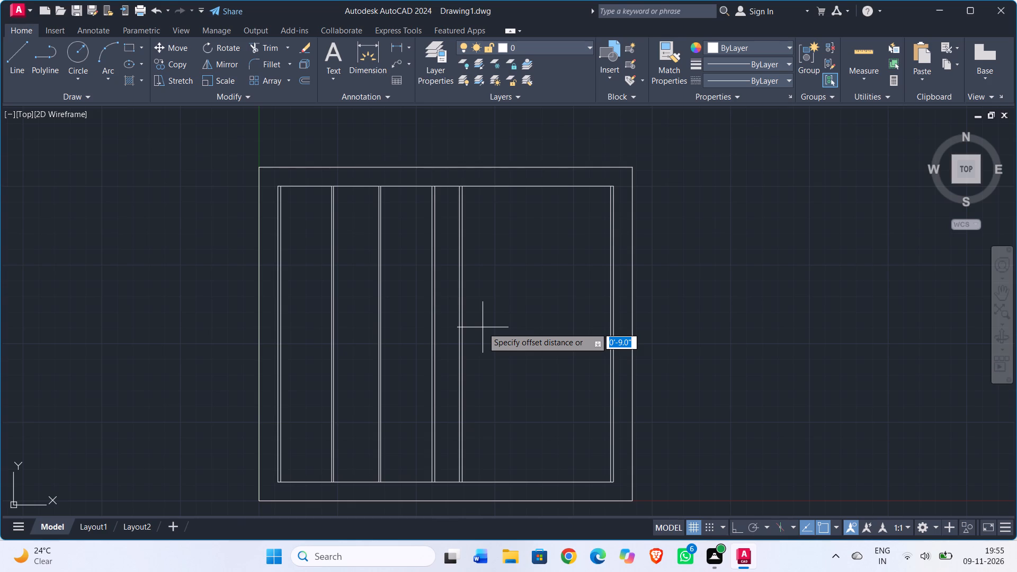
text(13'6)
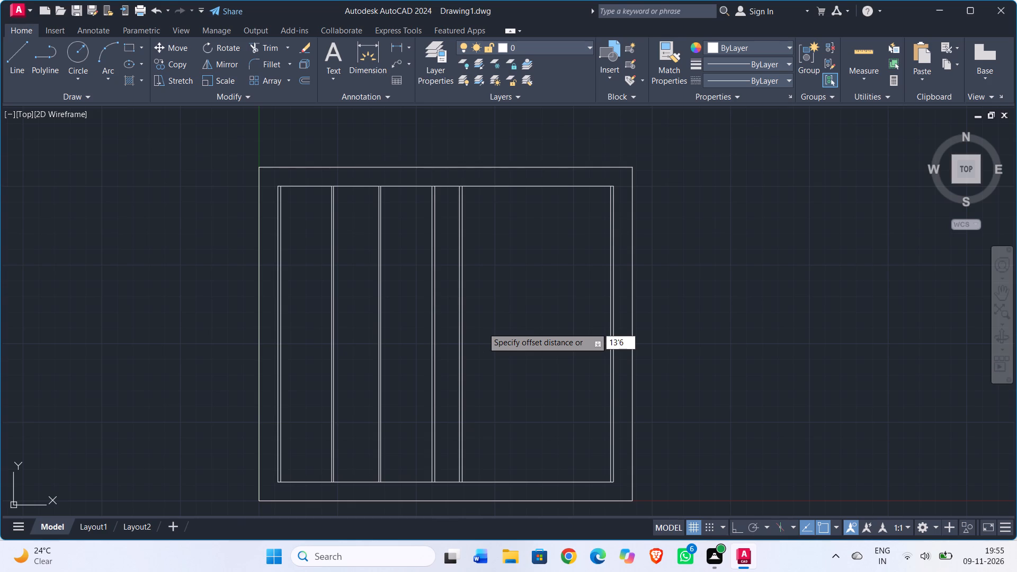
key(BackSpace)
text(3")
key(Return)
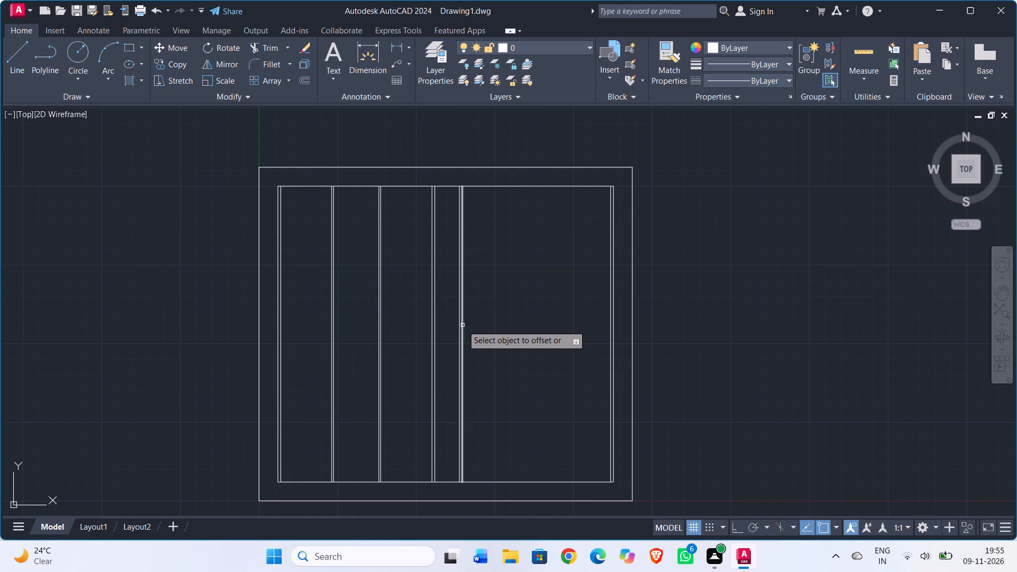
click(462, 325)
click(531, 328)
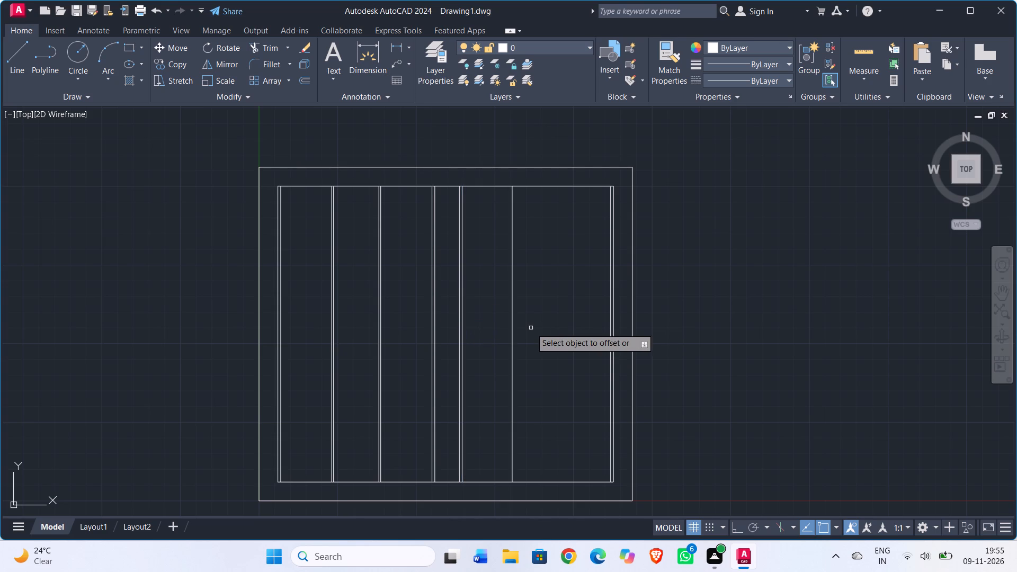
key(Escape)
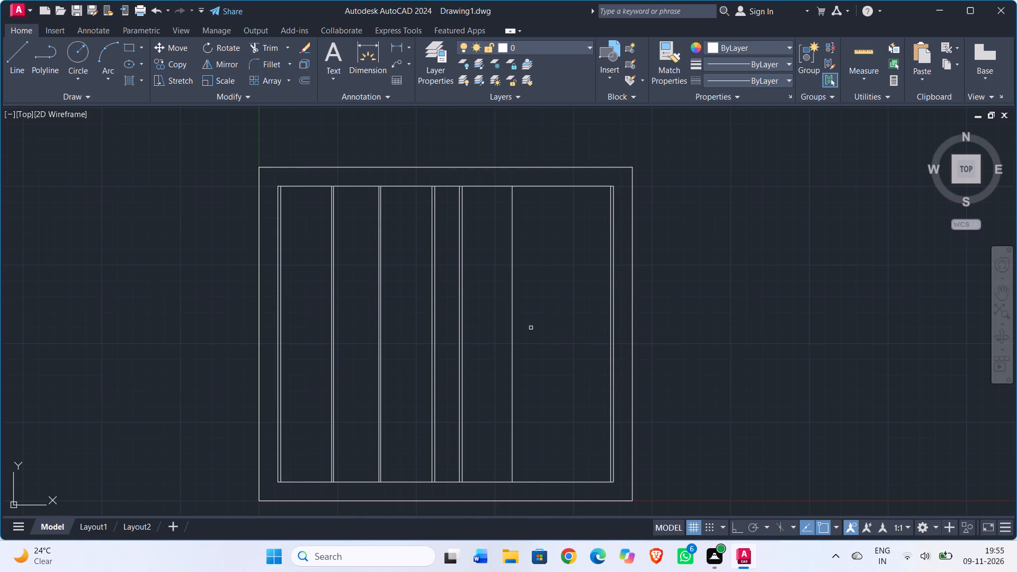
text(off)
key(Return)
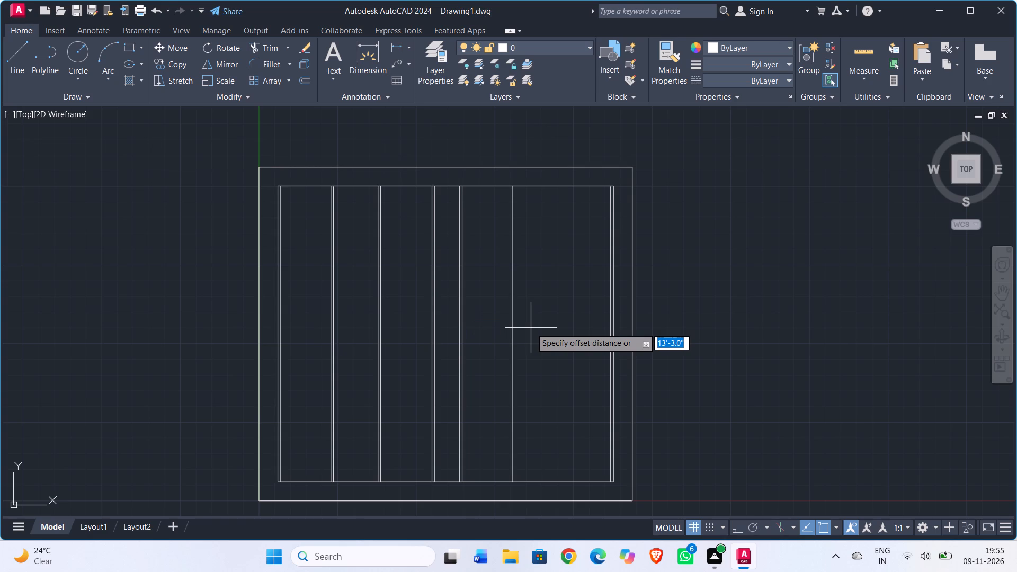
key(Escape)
Delete all the vertical interior wall lines between the left and right outer walls.
click(521, 306)
drag(519, 305, 399, 305)
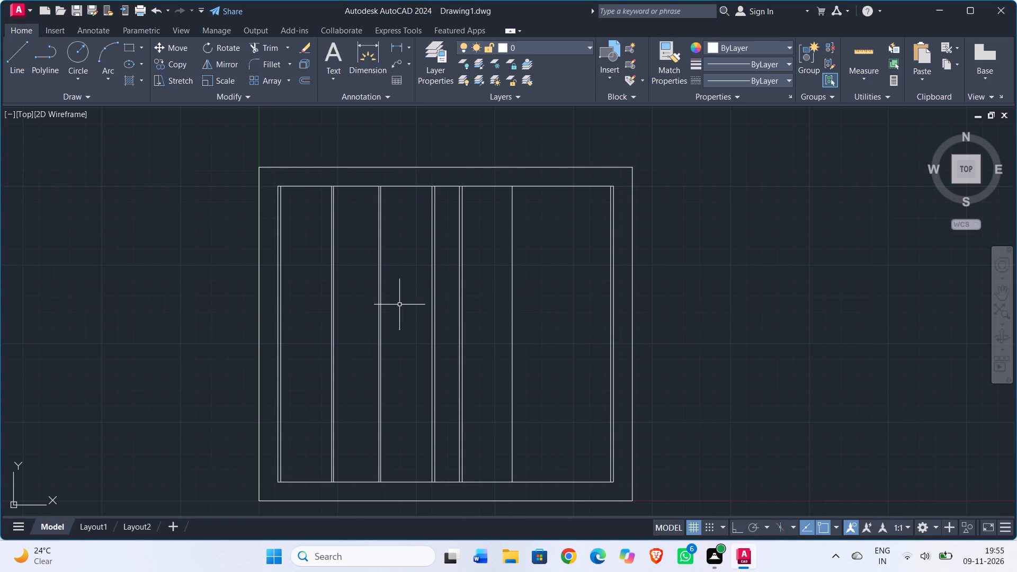
drag(399, 305, 392, 305)
drag(538, 283, 289, 360)
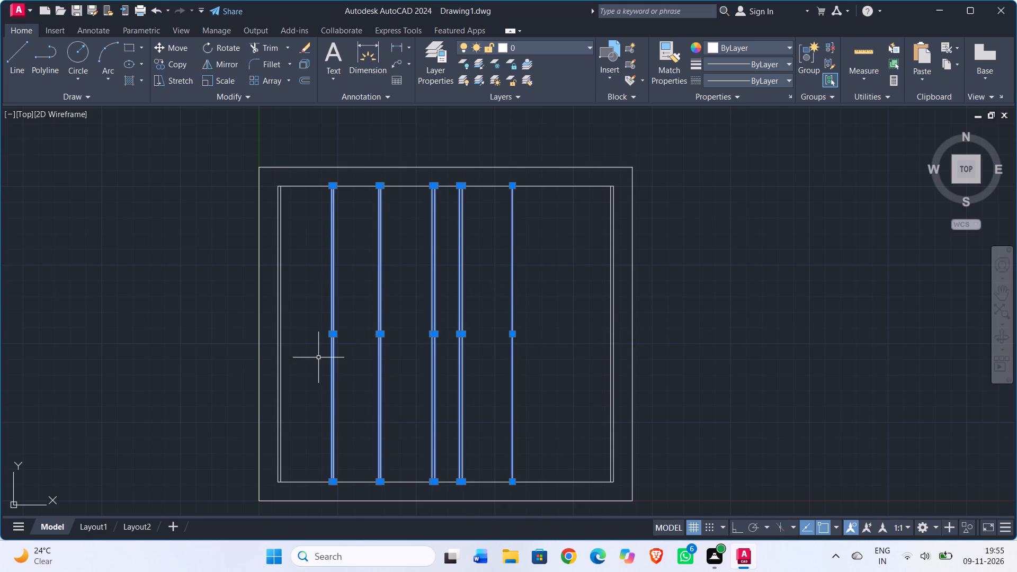
key(Delete)
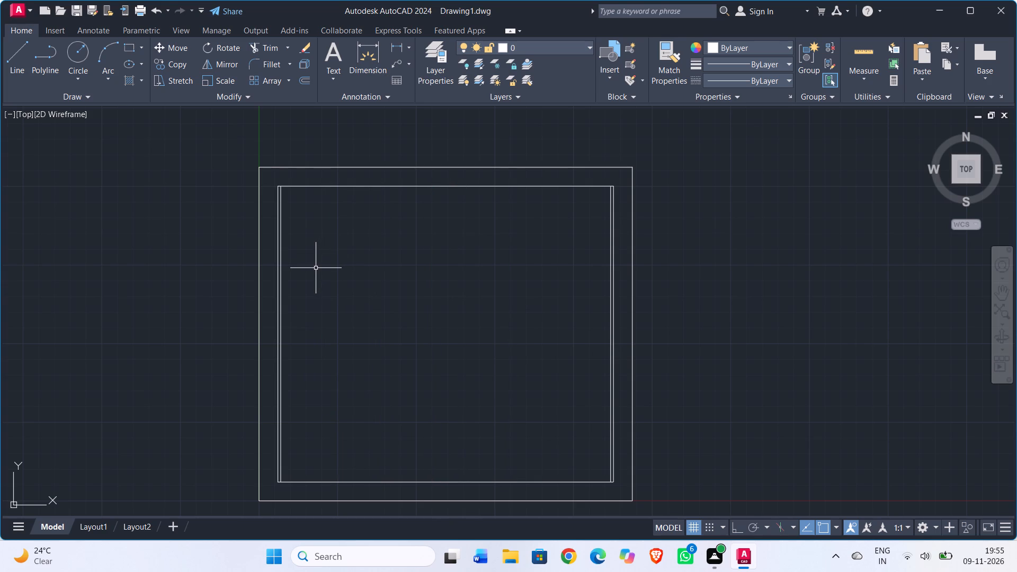
Offset the left outer wall's inner line 13'6" to the right to start the first interior wall.
text(off)
key(Return)
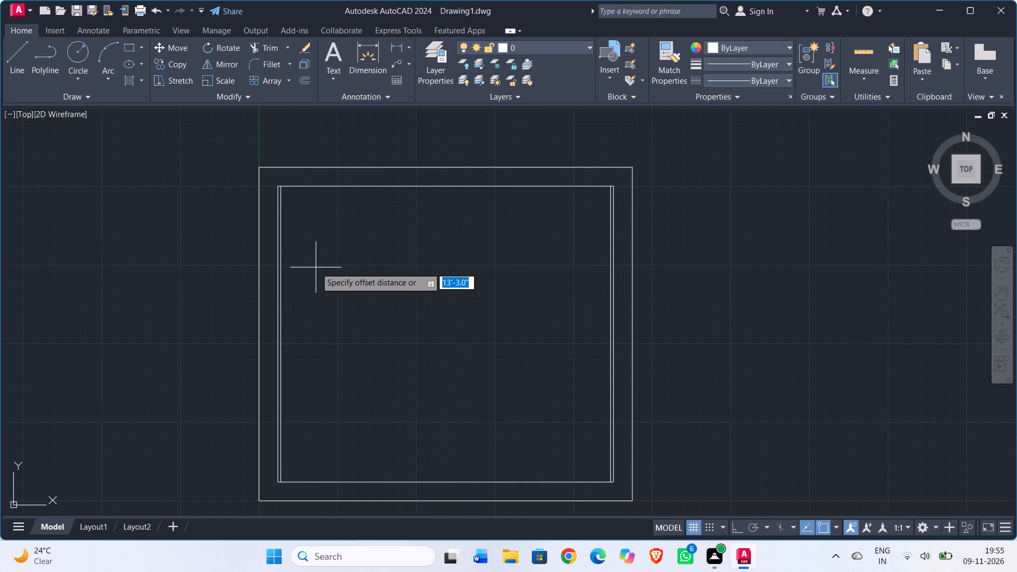
text(13'6")
key(Return)
click(281, 276)
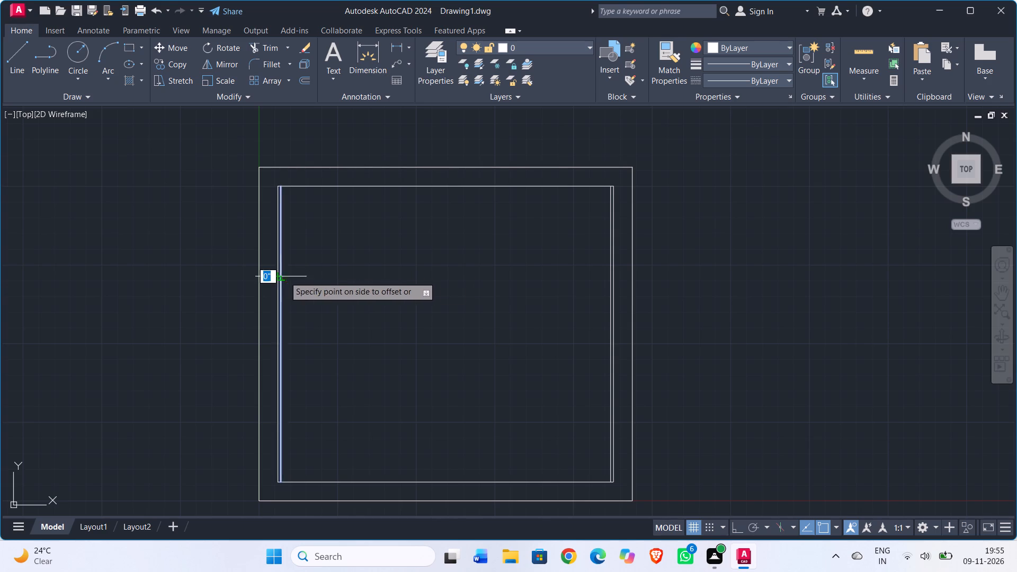
click(379, 279)
key(Escape)
Offset the new interior line 5" to the right to give the first interior wall its thickness.
text(off)
key(Return)
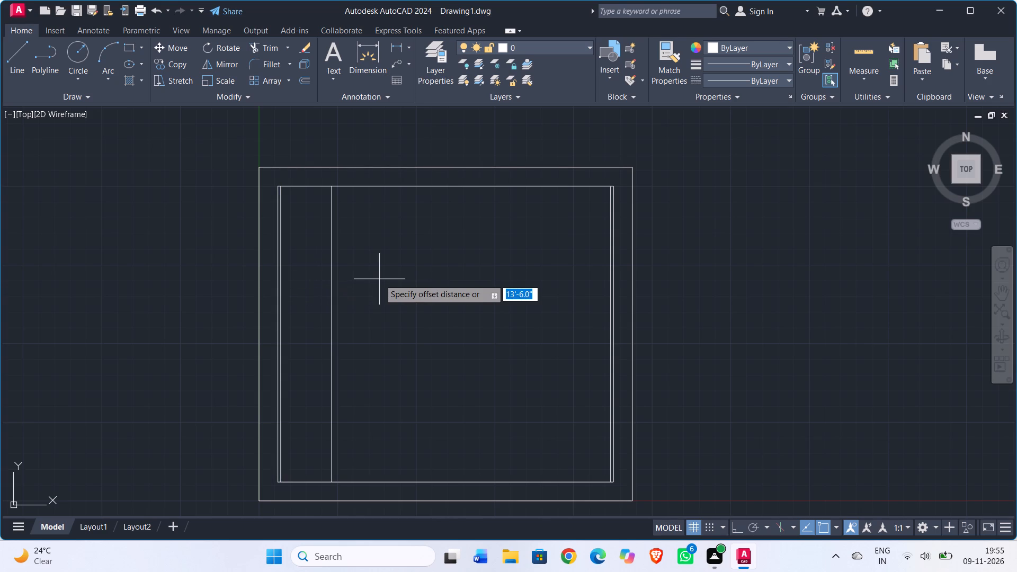
text(5")
key(Return)
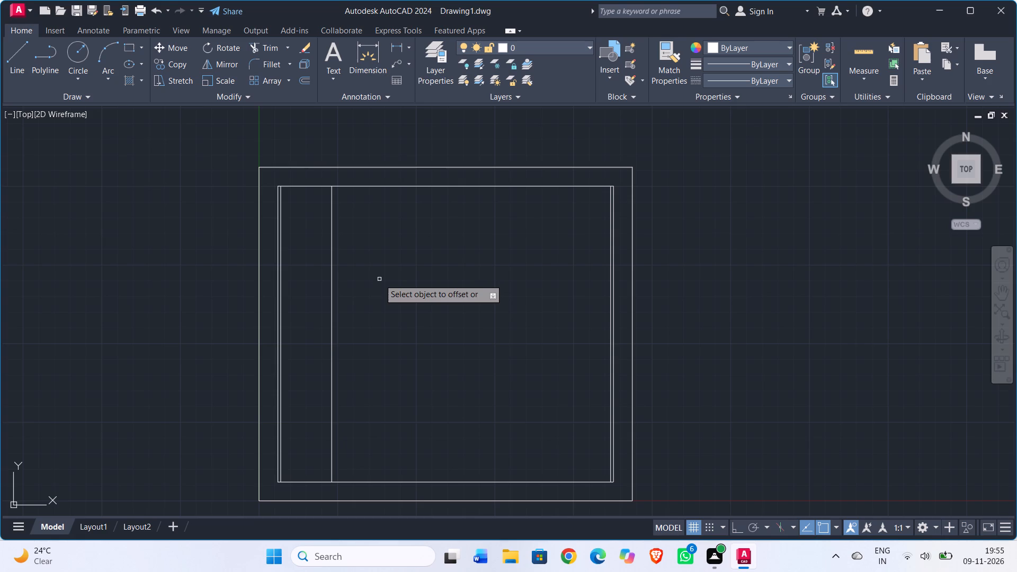
click(332, 298)
click(388, 295)
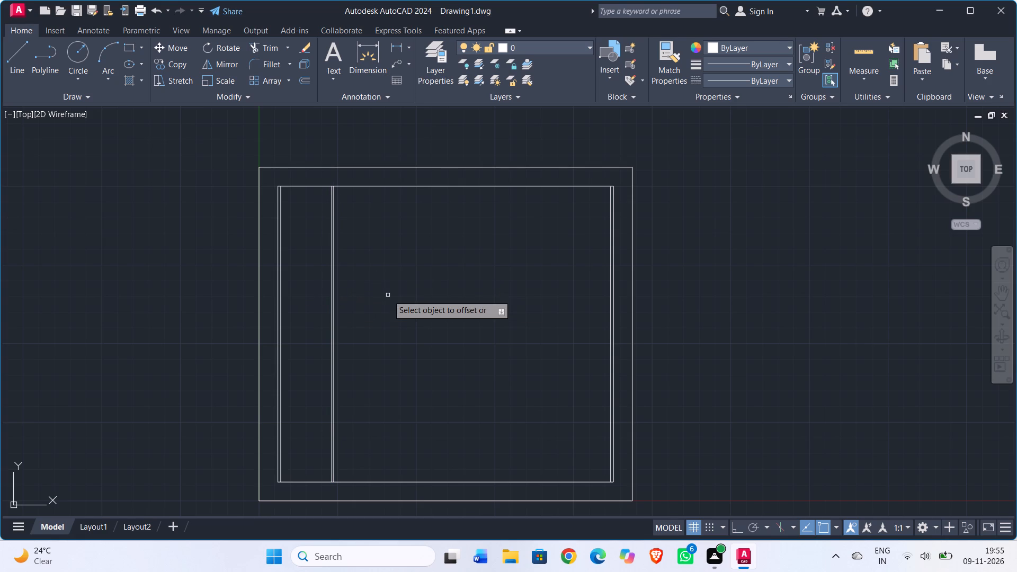
key(Escape)
Offset the first interior wall's right line 12' to the right to start the second interior wall.
text(off)
key(Return)
text(12)
key(apostrophe)
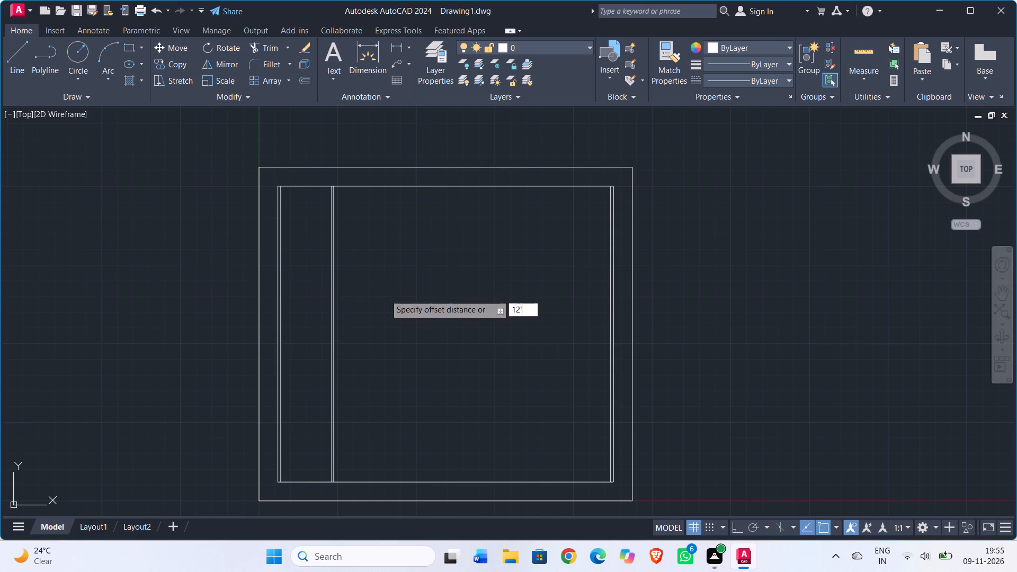
key(Return)
scroll(340, 270, up, 2)
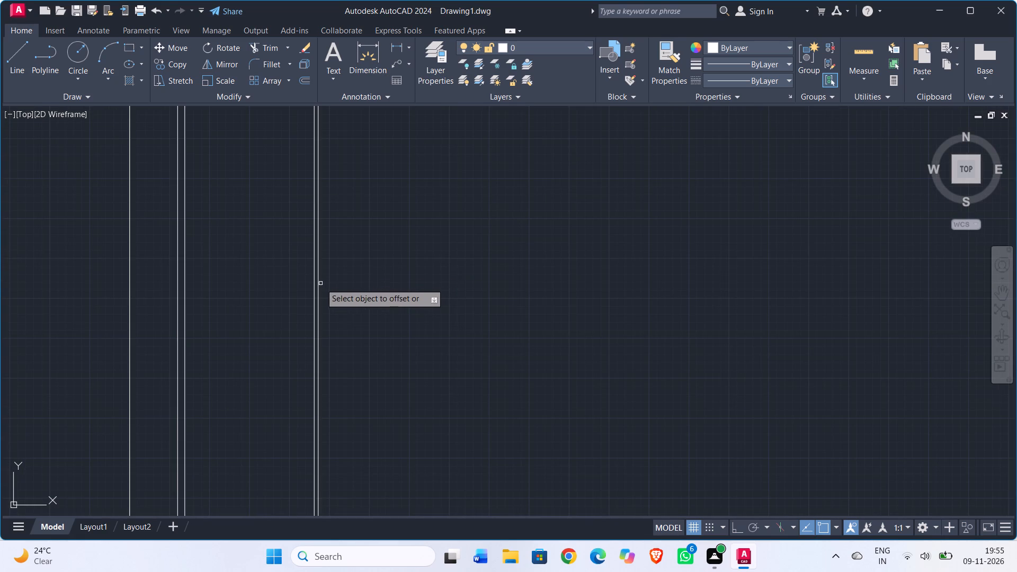
click(318, 283)
click(453, 284)
scroll(453, 284, down, 1)
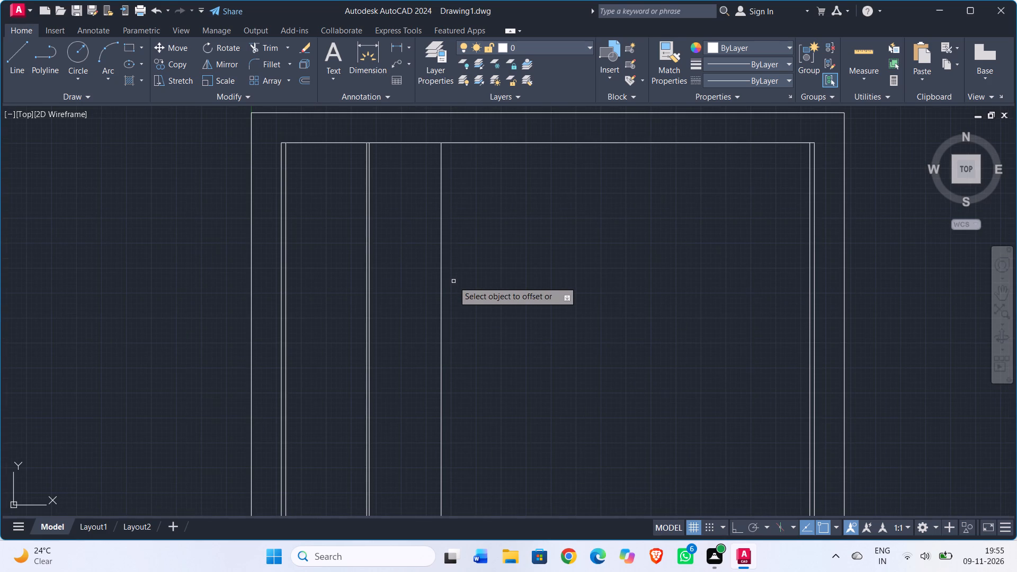
key(Escape)
Offset the second interior wall's line 4" to the right to form its thickness.
text(off)
key(Return)
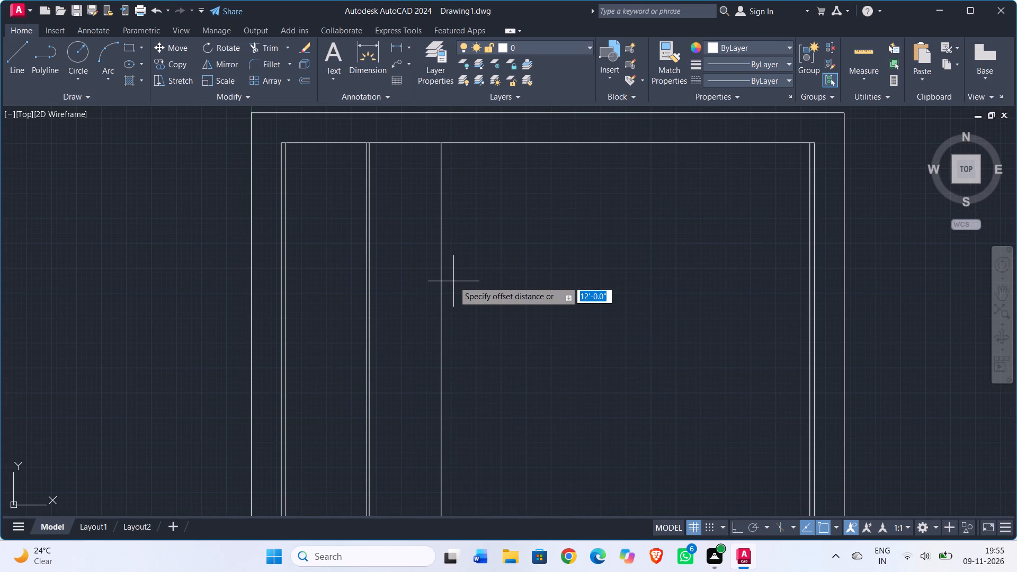
key(5)
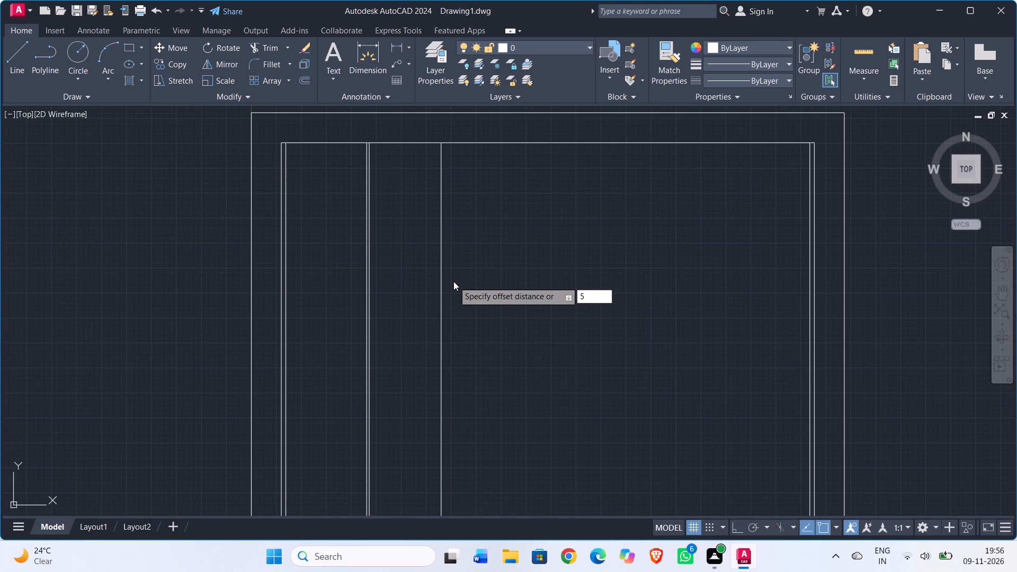
key(shift+quotedbl)
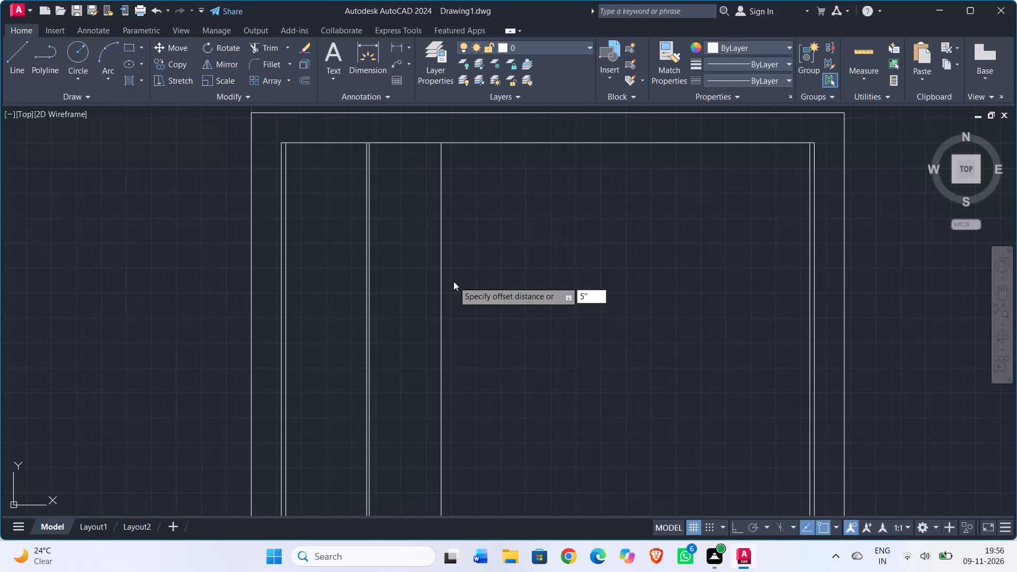
key(BackSpace)
key(BackSpace)
text(4")
key(Return)
click(440, 303)
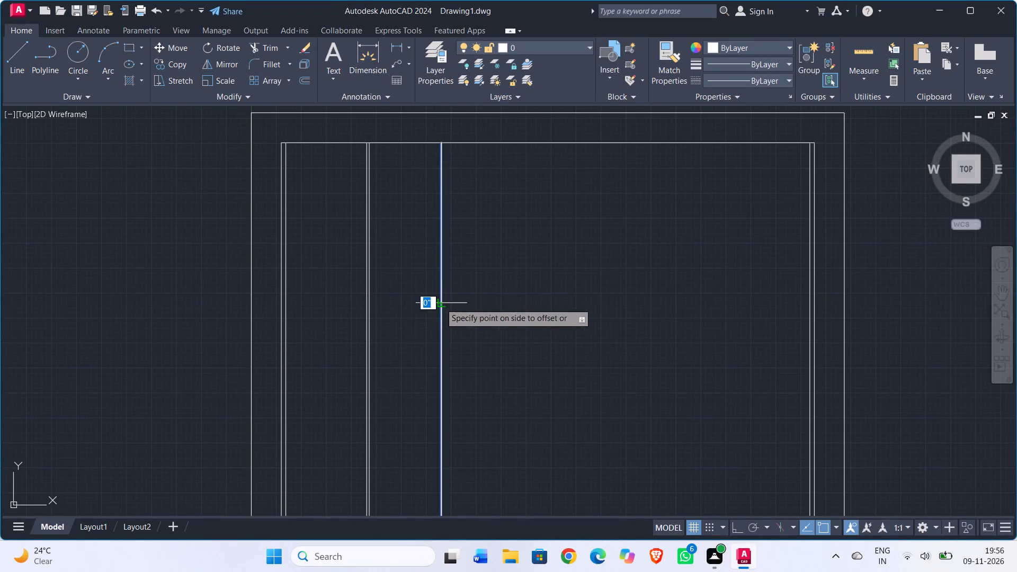
click(494, 316)
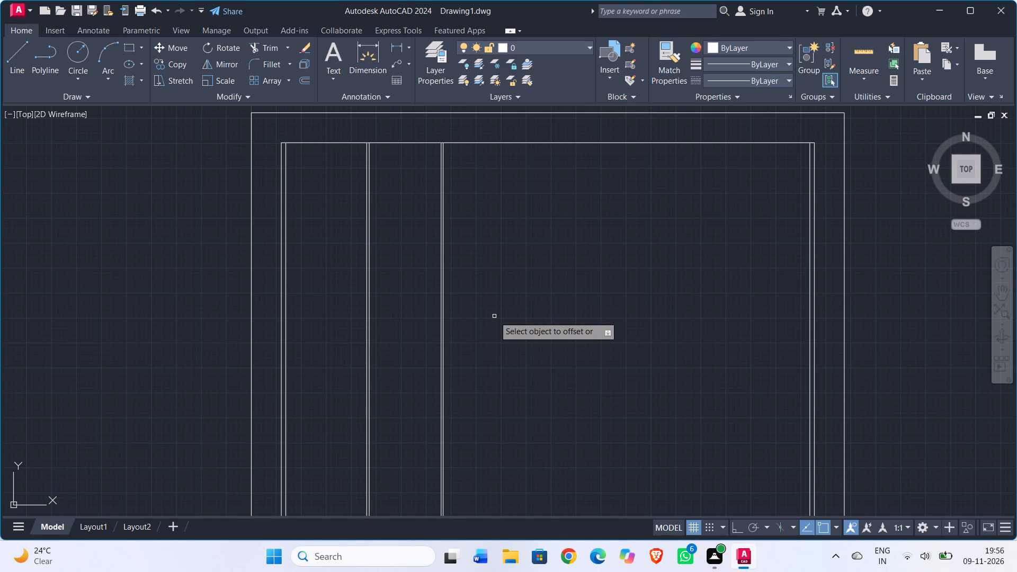
key(Escape)
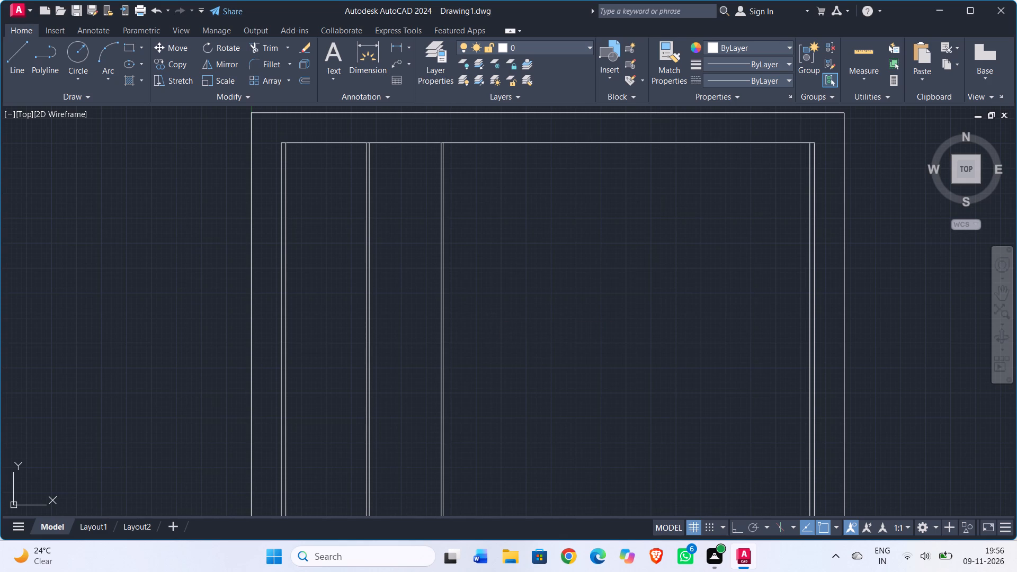
Offset the second interior wall's right line 13'7" to the right to start the third interior wall.
text(off)
key(Return)
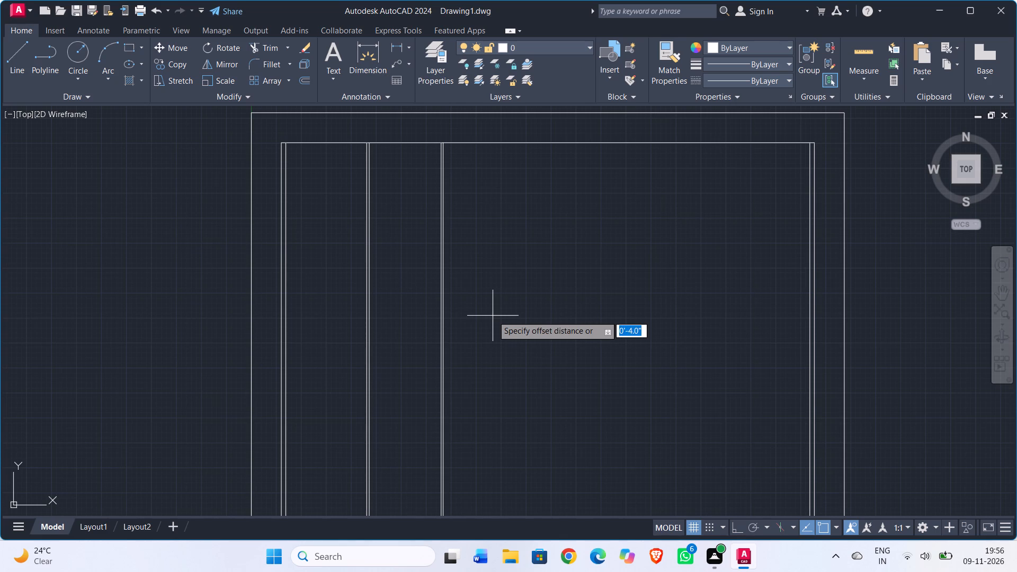
text(13'7")
key(Return)
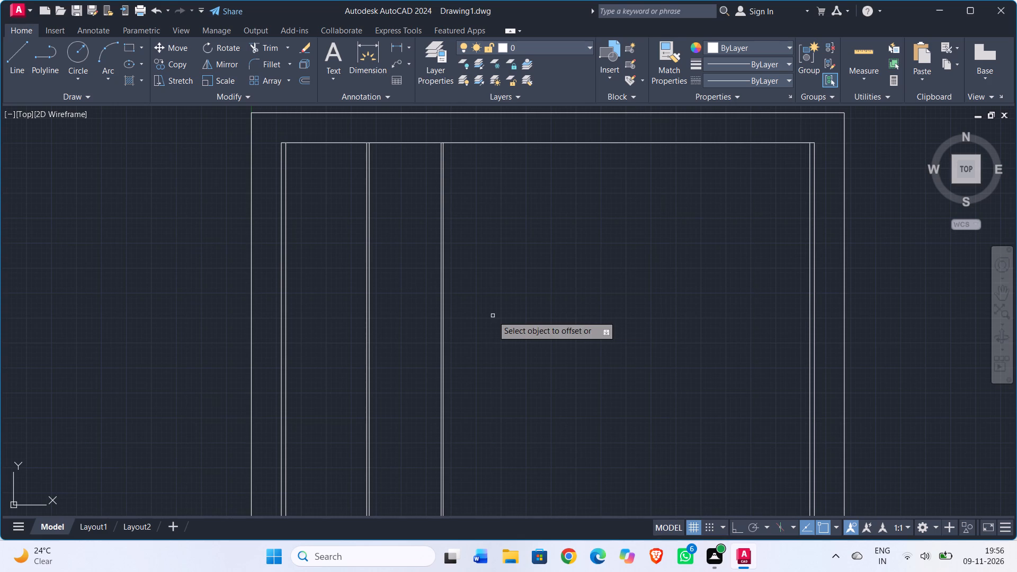
scroll(445, 238, up, 2)
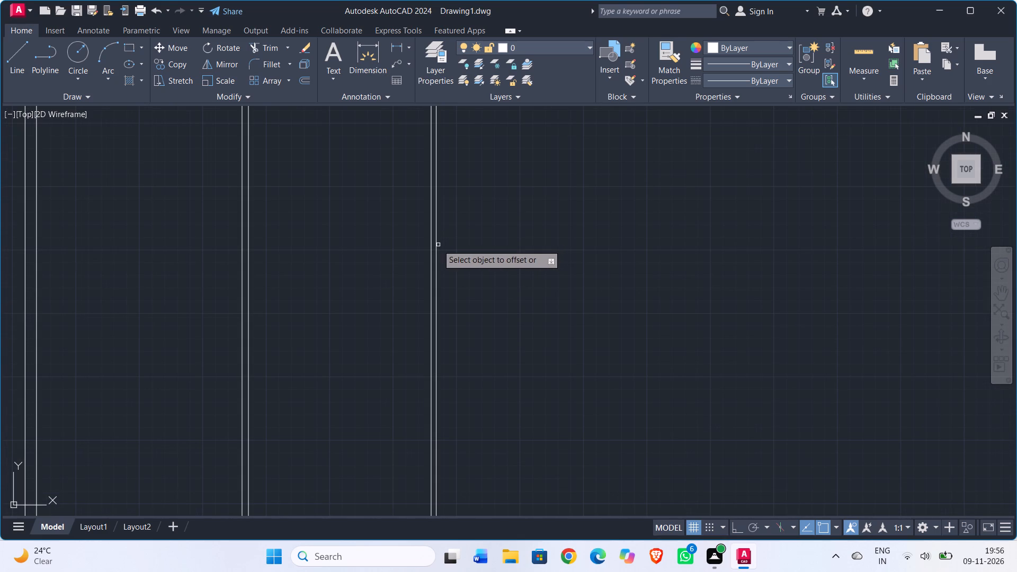
click(436, 245)
click(532, 254)
scroll(535, 254, down, 2)
middle_drag(535, 254, 508, 256)
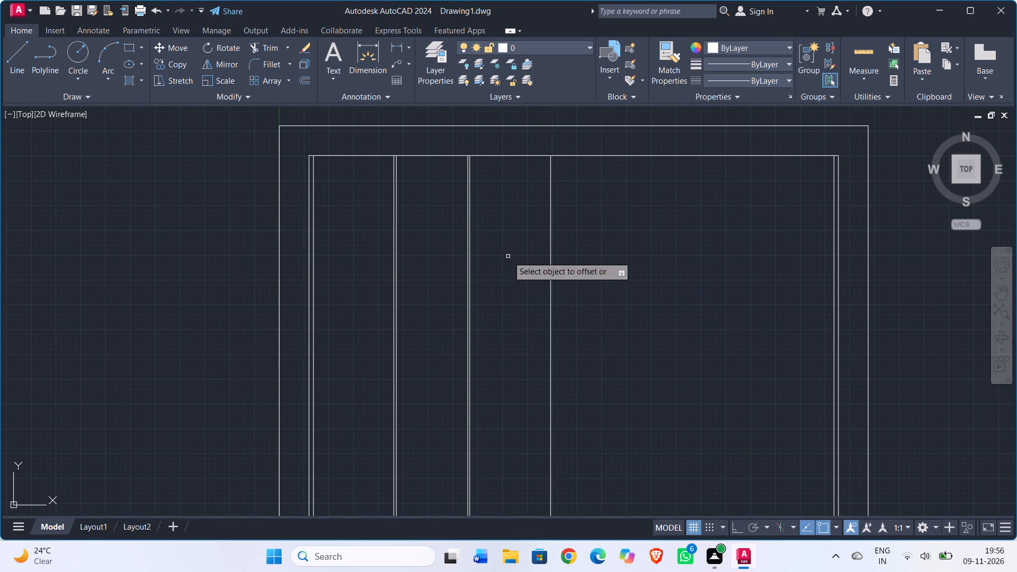
key(Escape)
Offset the third interior wall's line 9" to the right to form its thickness.
text(off)
key(Return)
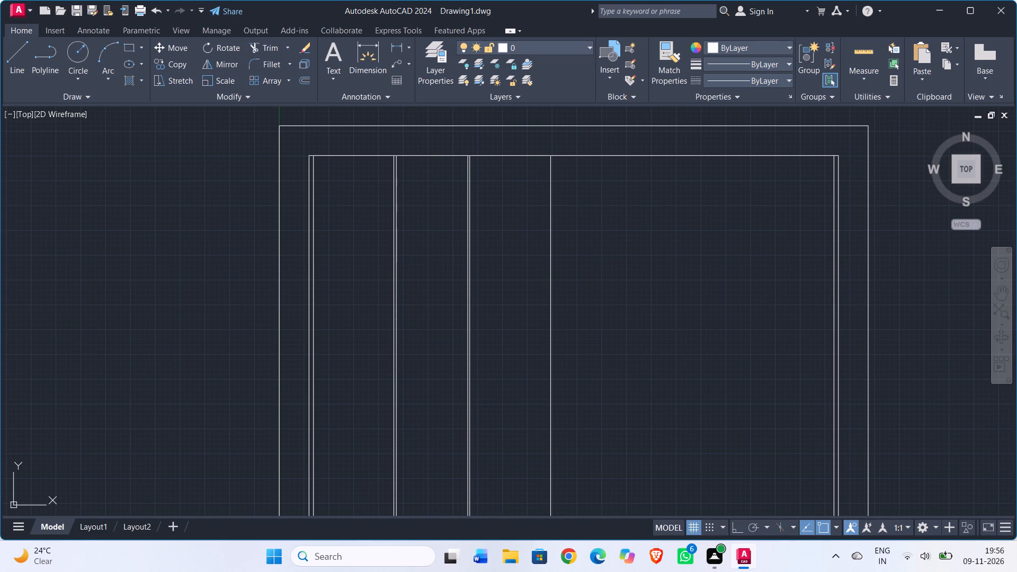
text(9")
key(Return)
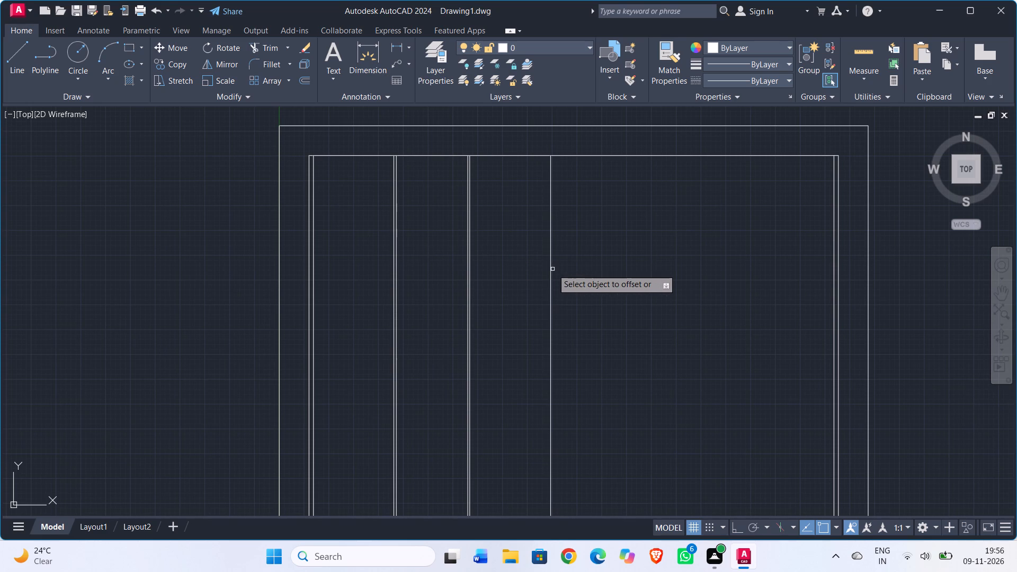
click(551, 270)
click(608, 281)
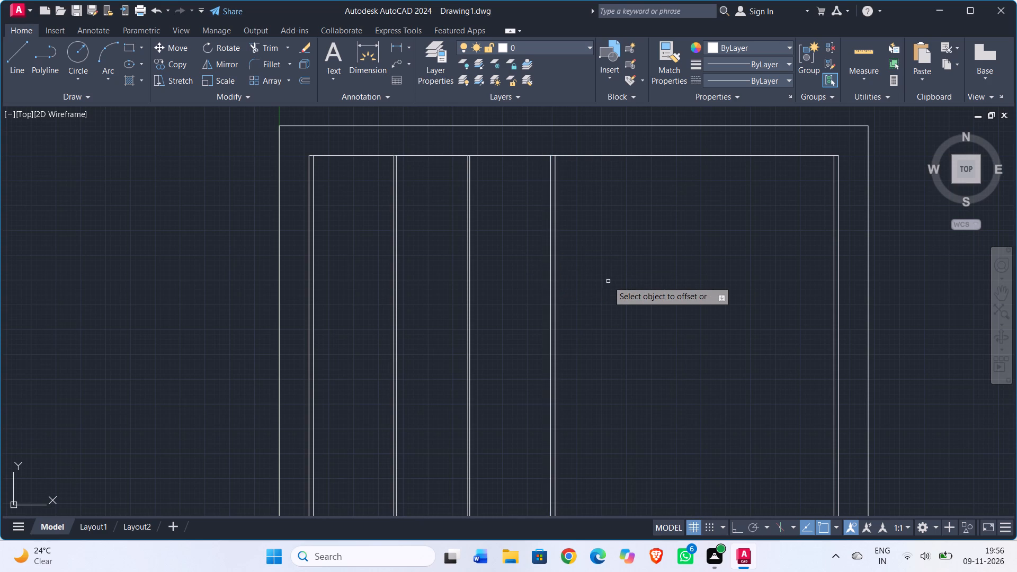
key(Escape)
Offset the third interior wall's right line 6'6" to the right to start the fourth interior wall.
scroll(596, 296, down, 1)
middle_drag(587, 296, 519, 296)
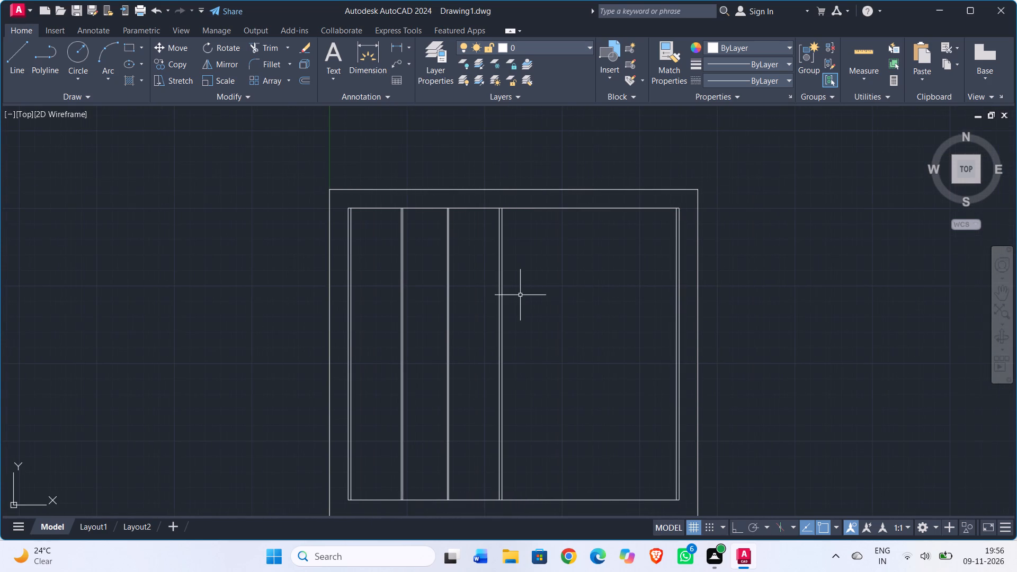
text(off)
key(Return)
text(6'6")
key(Return)
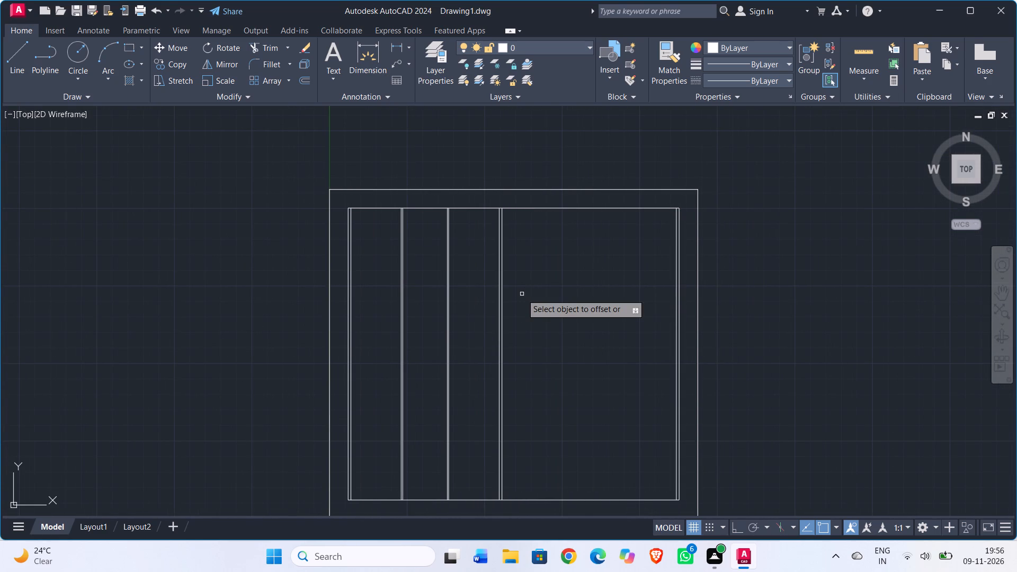
scroll(522, 292, up, 2)
click(470, 306)
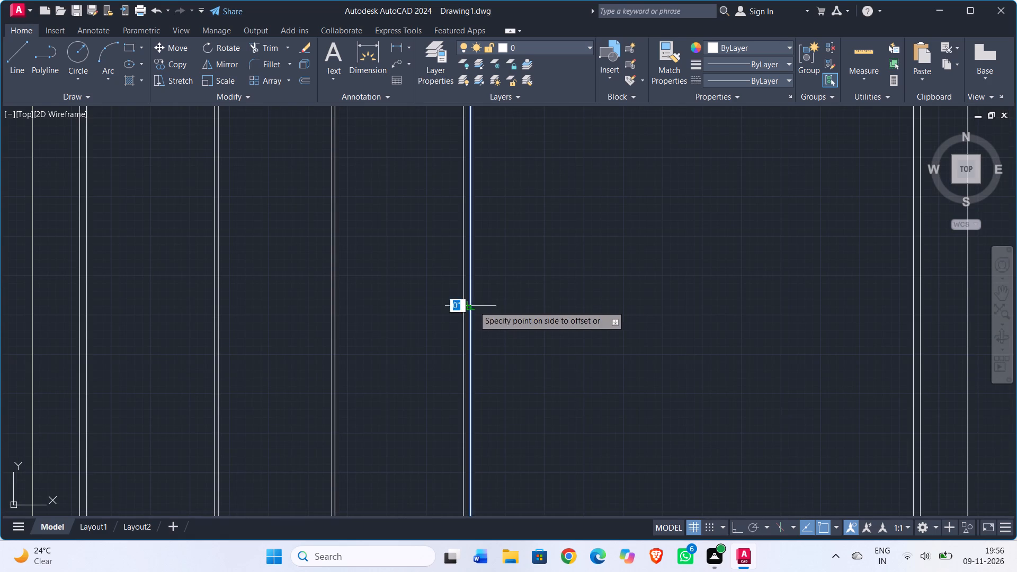
click(539, 305)
key(Escape)
Offset the fourth interior wall's line 9" to the right to form its thickness.
text(off)
key(Return)
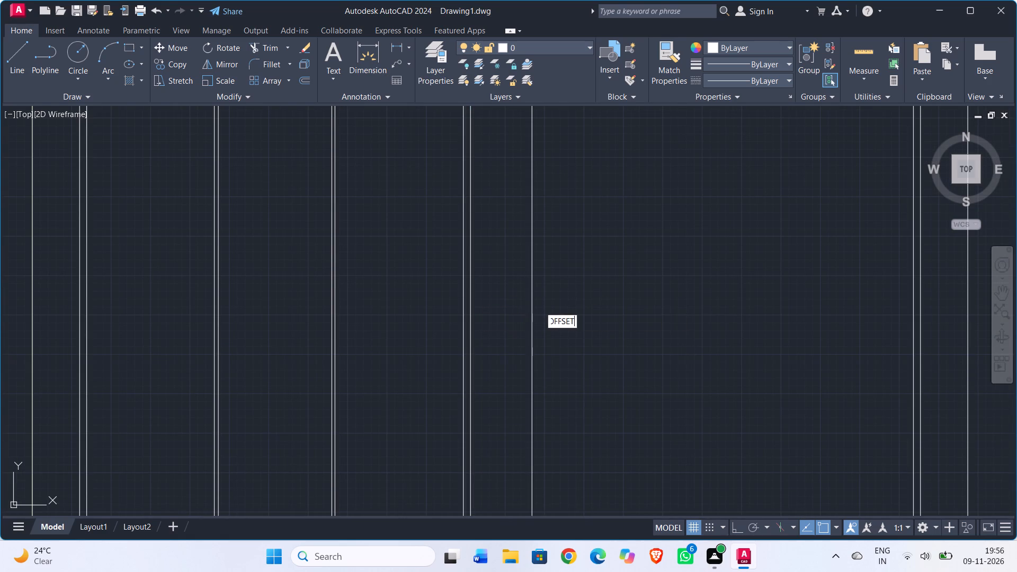
text(9")
key(Return)
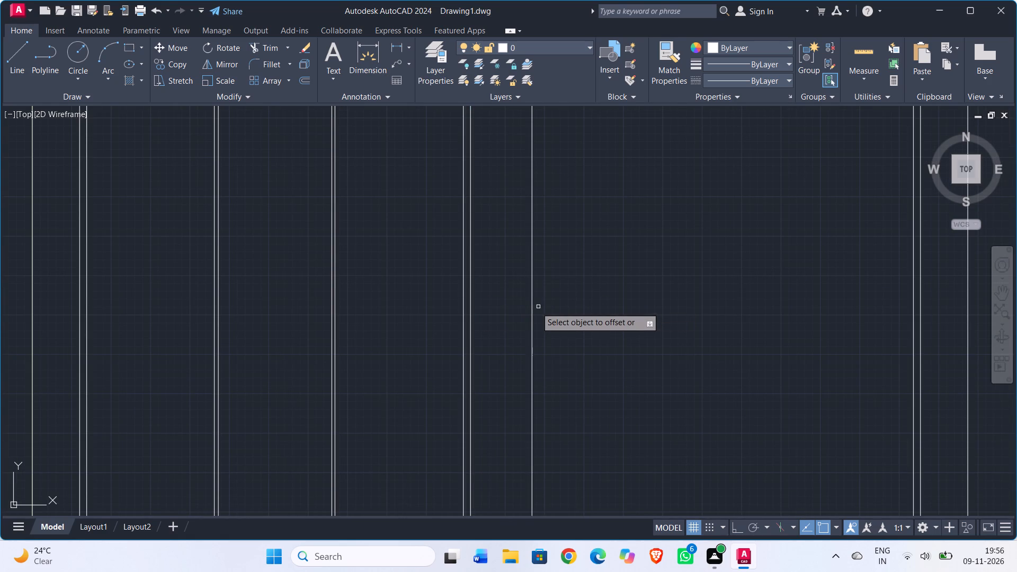
click(532, 309)
click(579, 315)
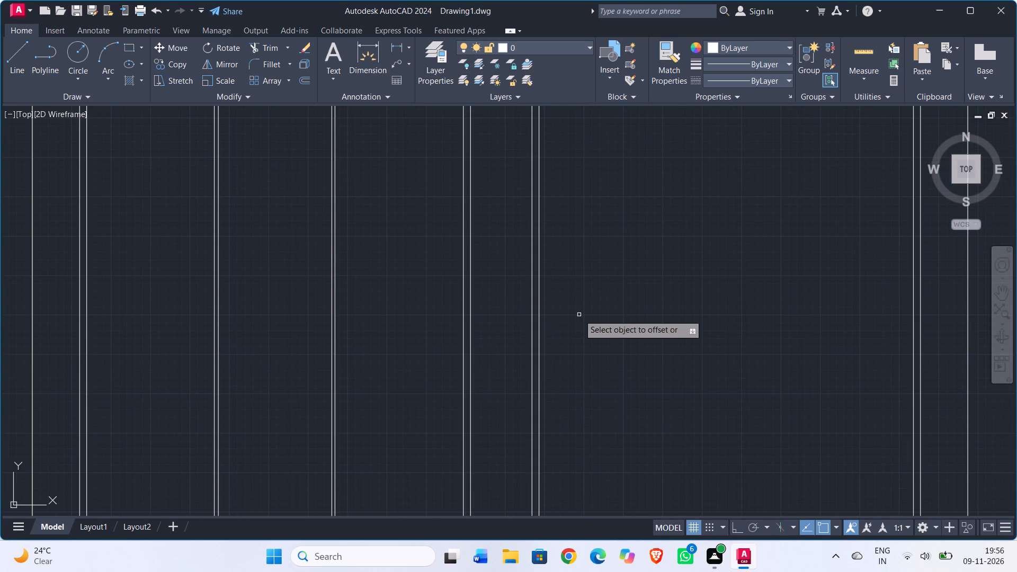
scroll(579, 315, down, 1)
middle_drag(579, 315, 480, 288)
key(Escape)
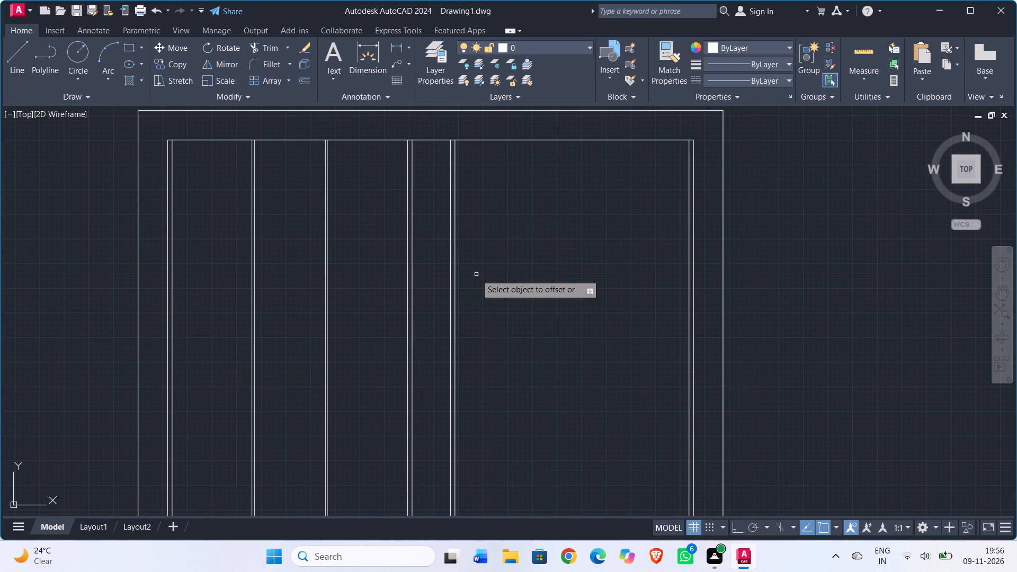
Offset the fourth interior wall's right line 13'3" to the right to start the fifth interior wall.
text(off)
key(Escape)
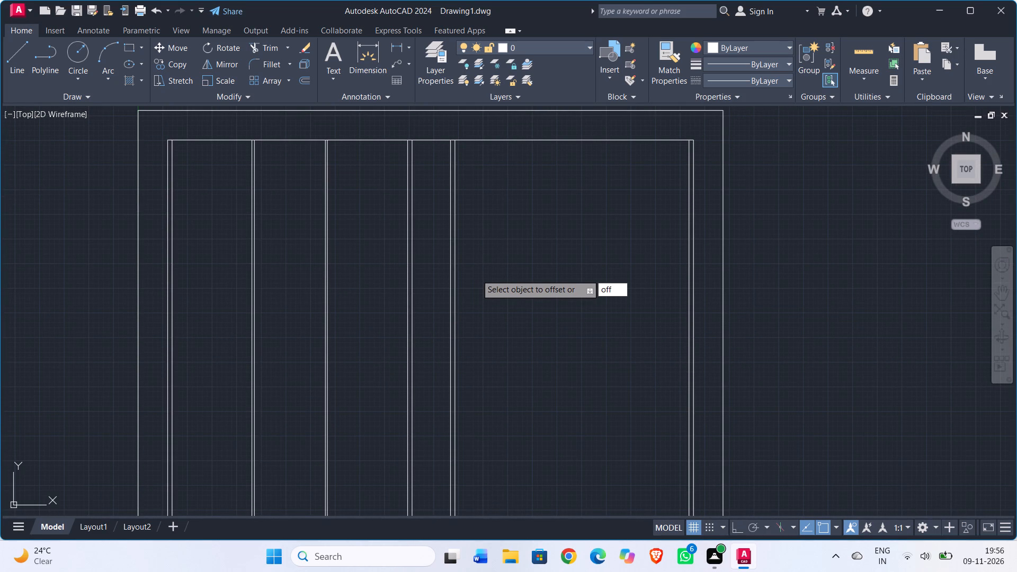
text(off)
key(Return)
text(13')
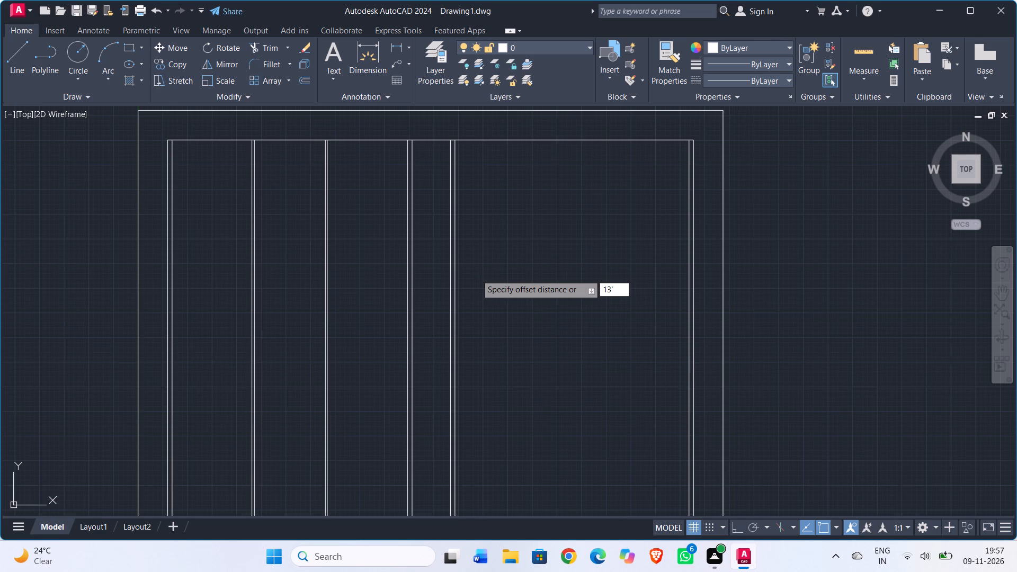
text(3")
key(Return)
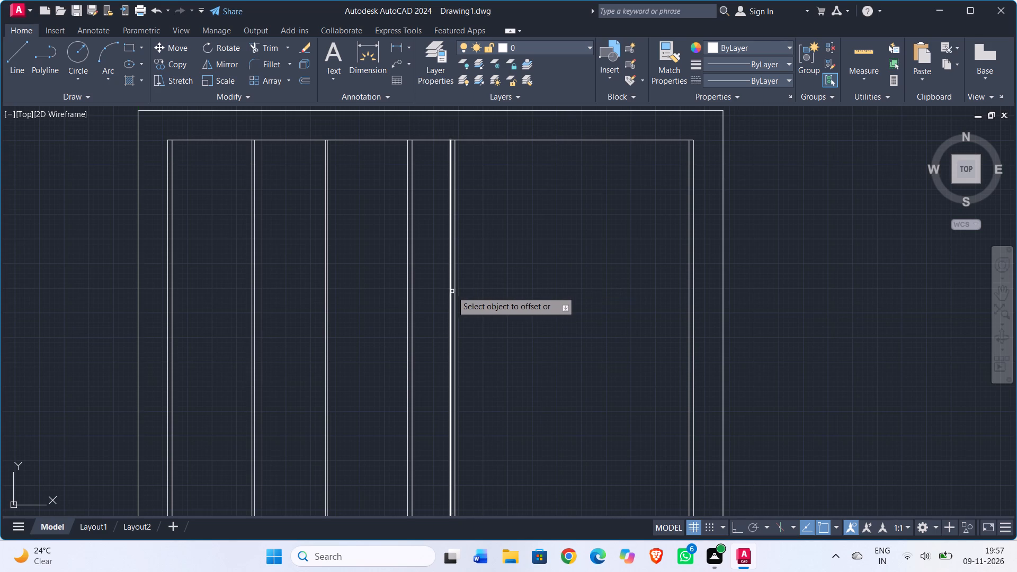
click(456, 291)
click(520, 301)
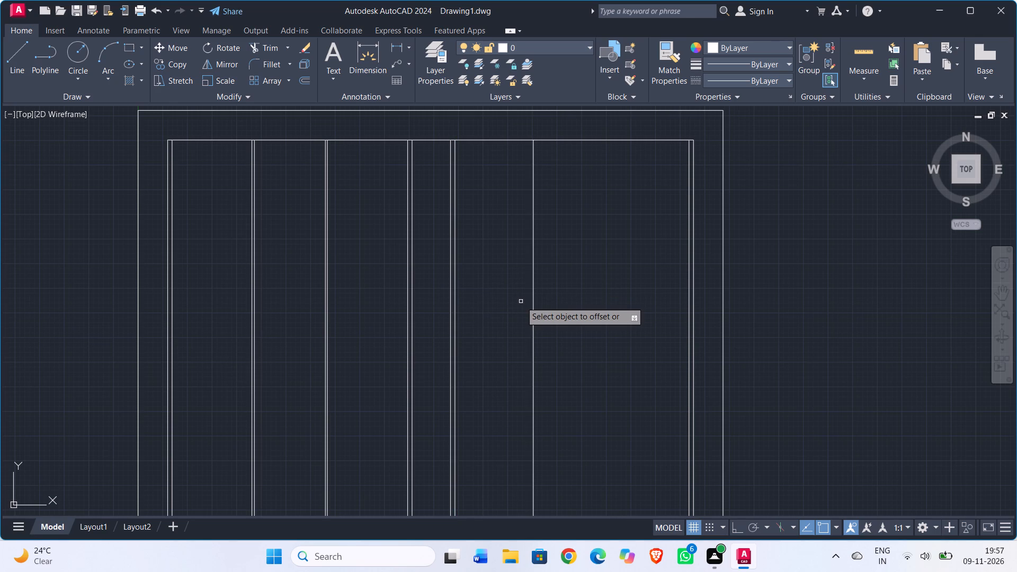
key(Escape)
Offset the fifth interior wall's line 5" to the right to form its thickness.
text(off)
key(Return)
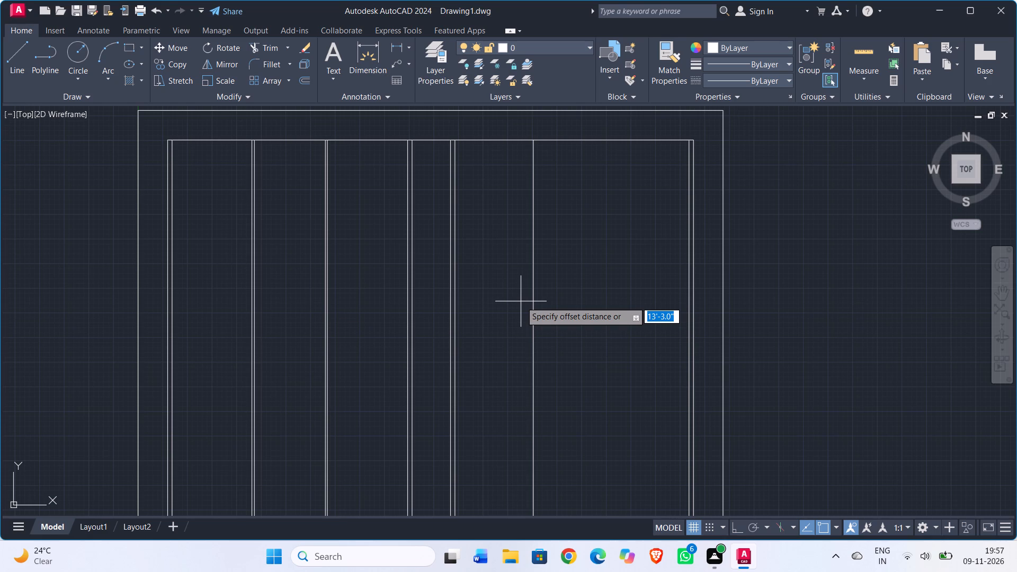
text(5")
key(Return)
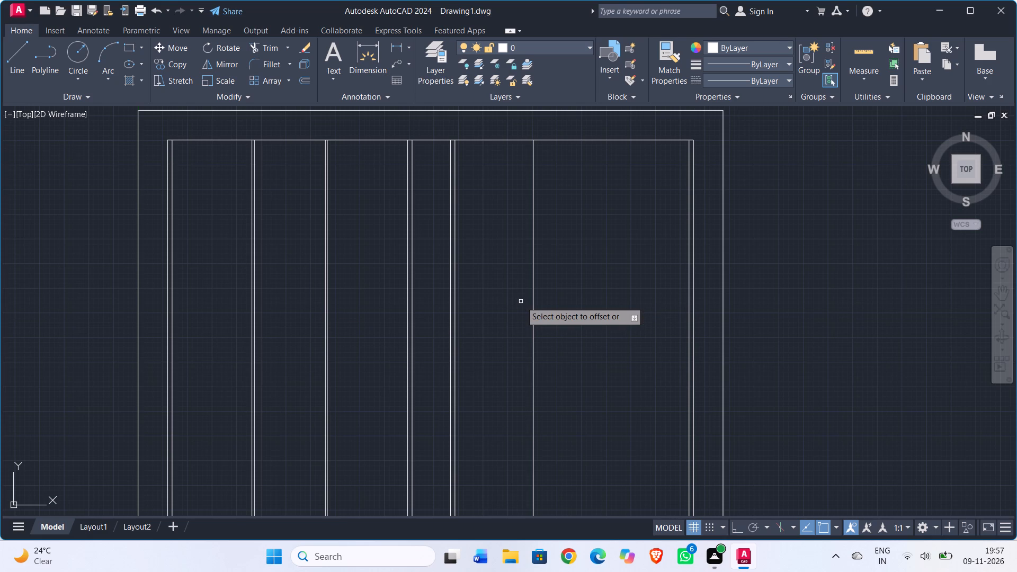
click(533, 305)
click(550, 305)
key(Escape)
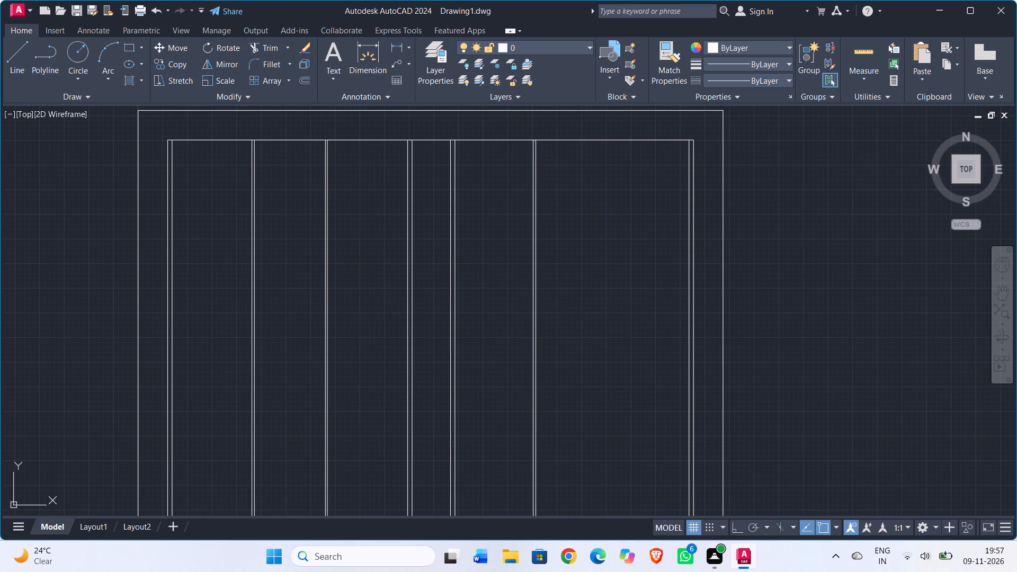
Offset the fifth interior wall's right line 12' to the right to start the sixth interior wall.
text(off)
key(Return)
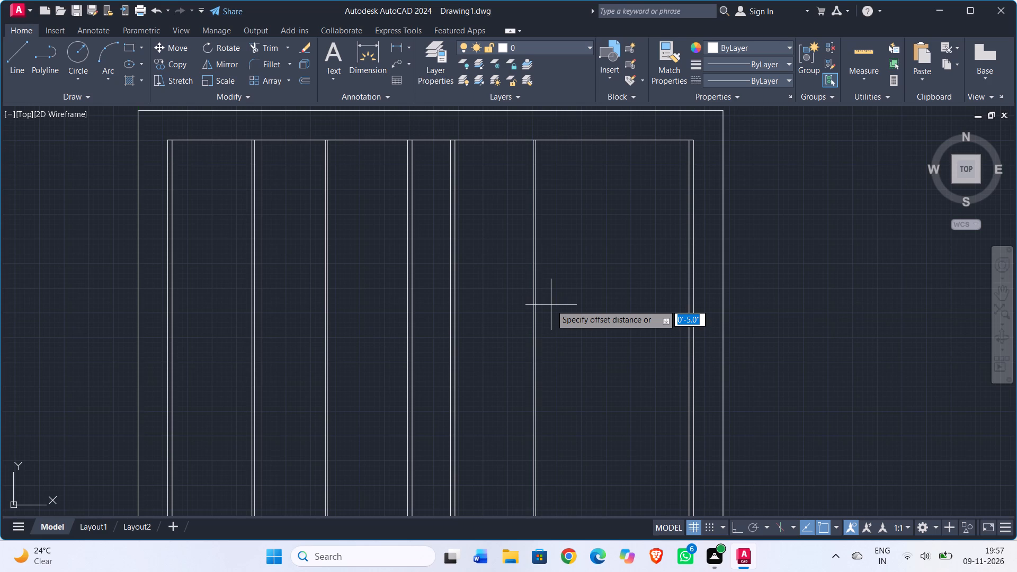
text(12')
key(Return)
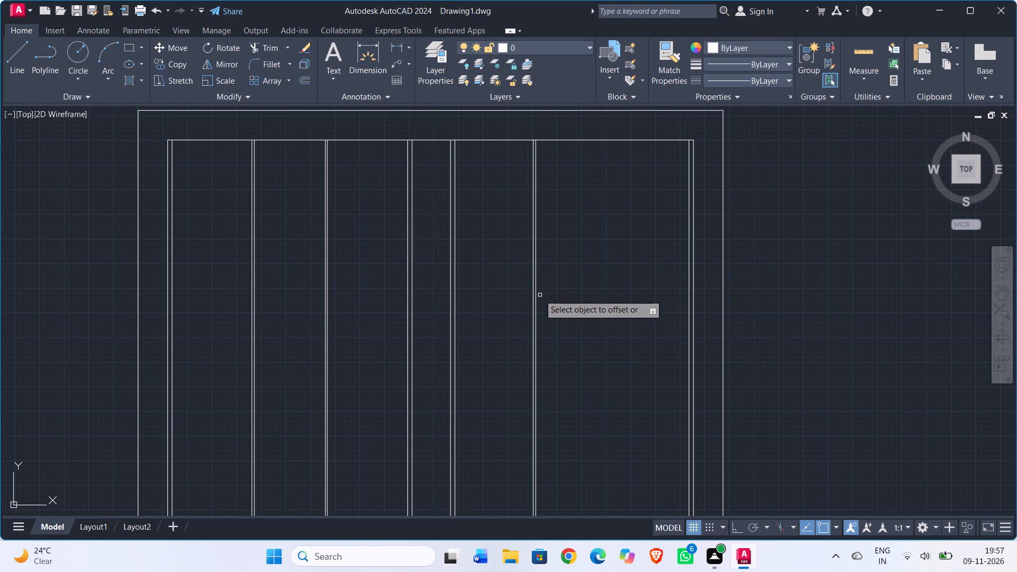
scroll(539, 294, up, 2)
click(530, 293)
click(638, 293)
scroll(639, 294, down, 1)
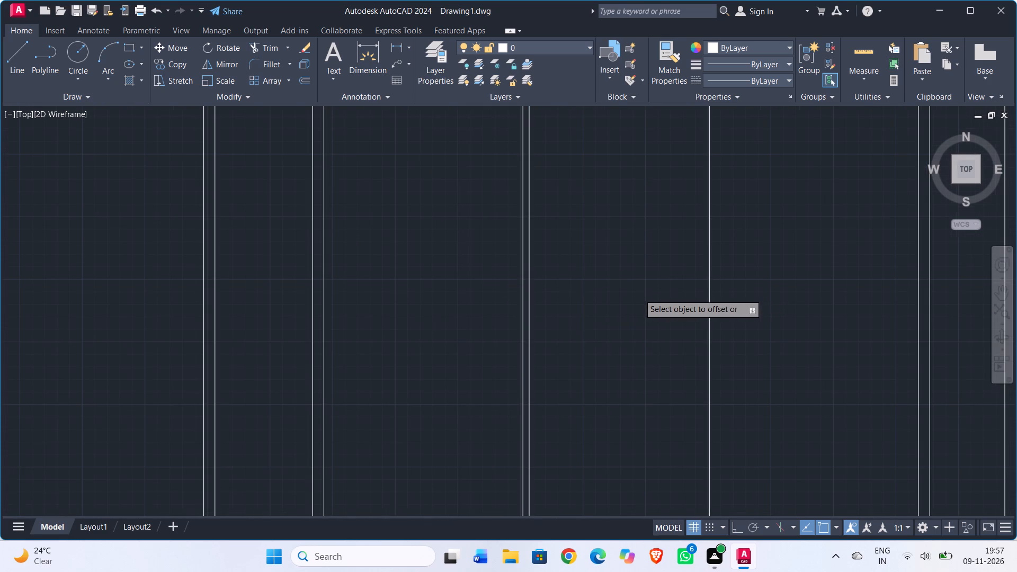
scroll(639, 294, down, 1)
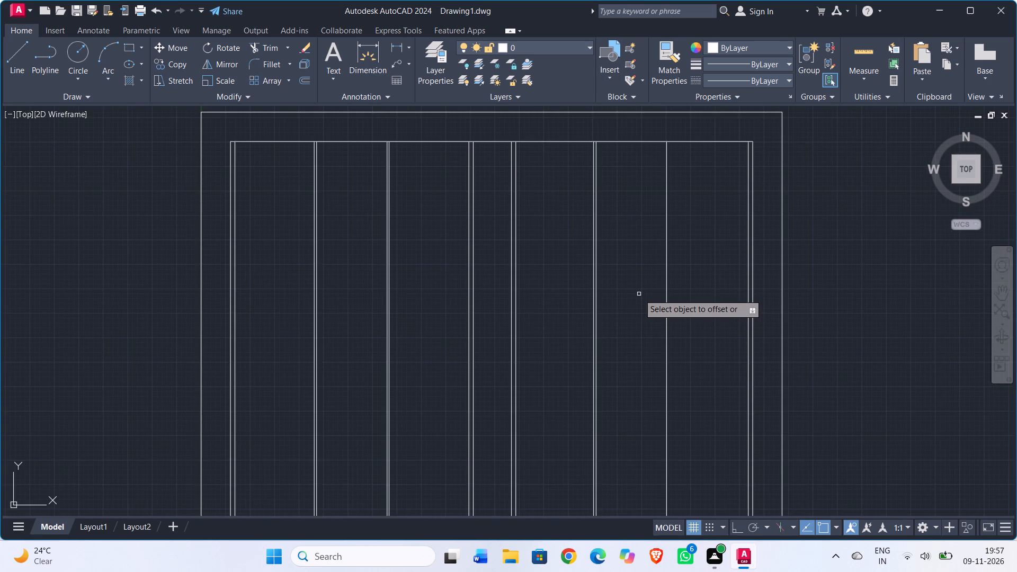
key(Escape)
Offset the sixth interior wall's line 5" to the right to form its thickness.
text(off)
key(Return)
text(5")
key(Return)
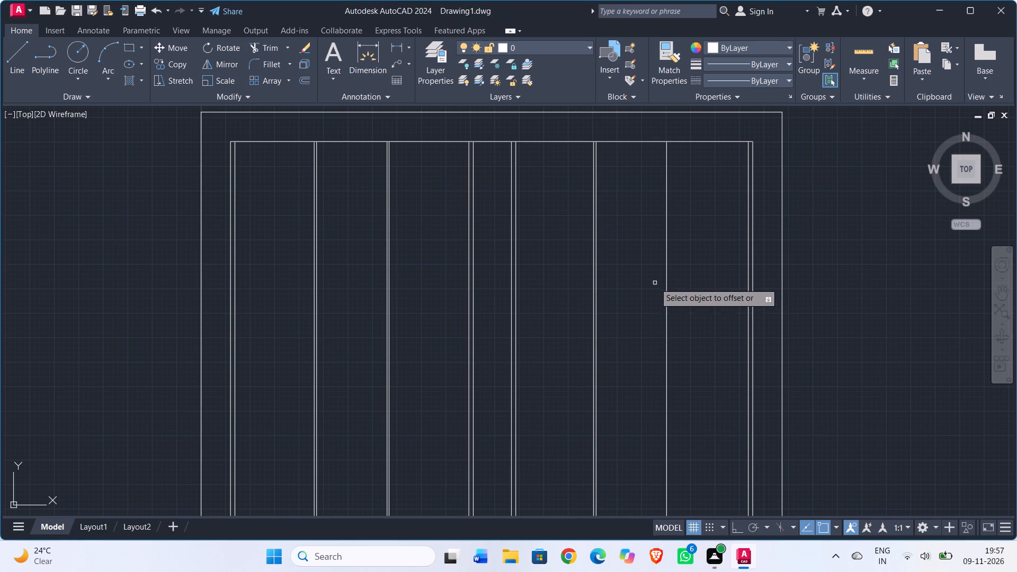
drag(666, 284, 677, 289)
click(715, 297)
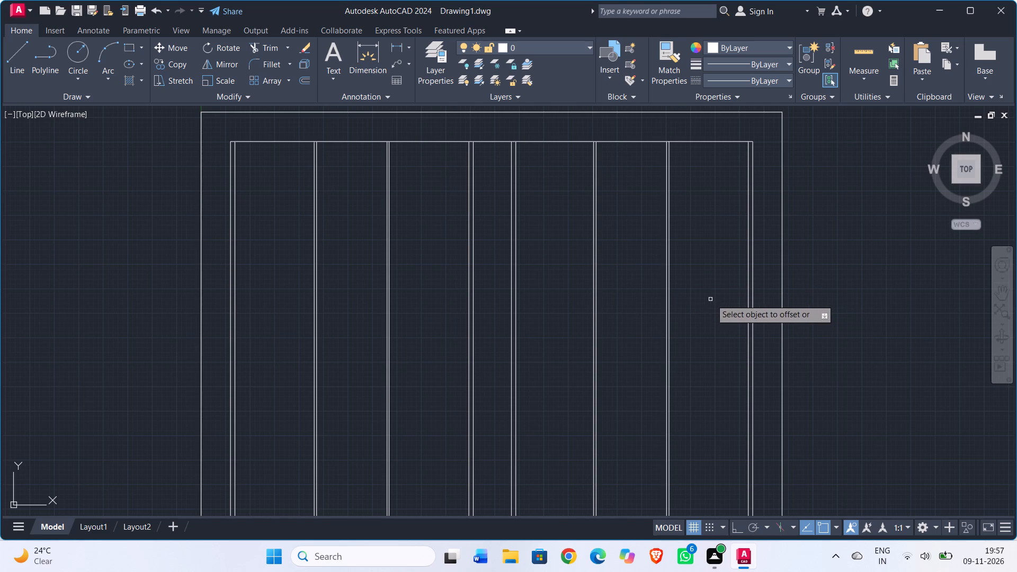
key(Escape)
Measure the clear width between the sixth interior wall and the right outer wall.
click(854, 57)
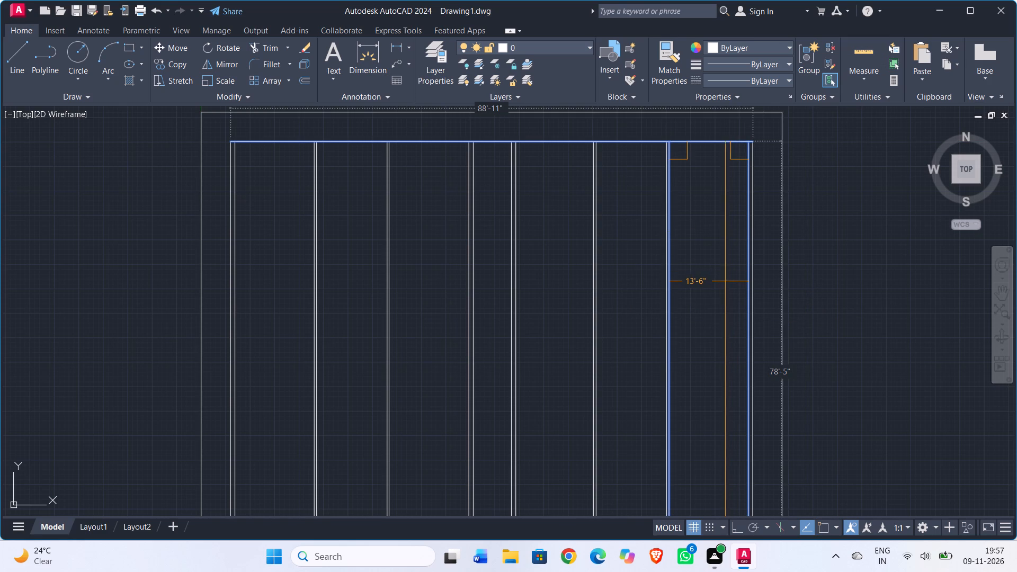
scroll(712, 281, up, 2)
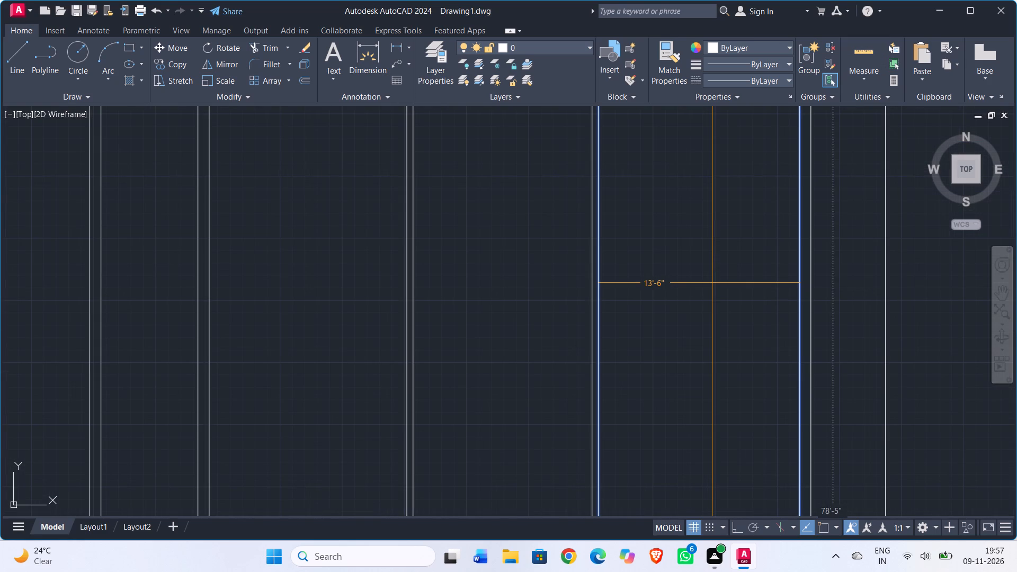
key(Escape)
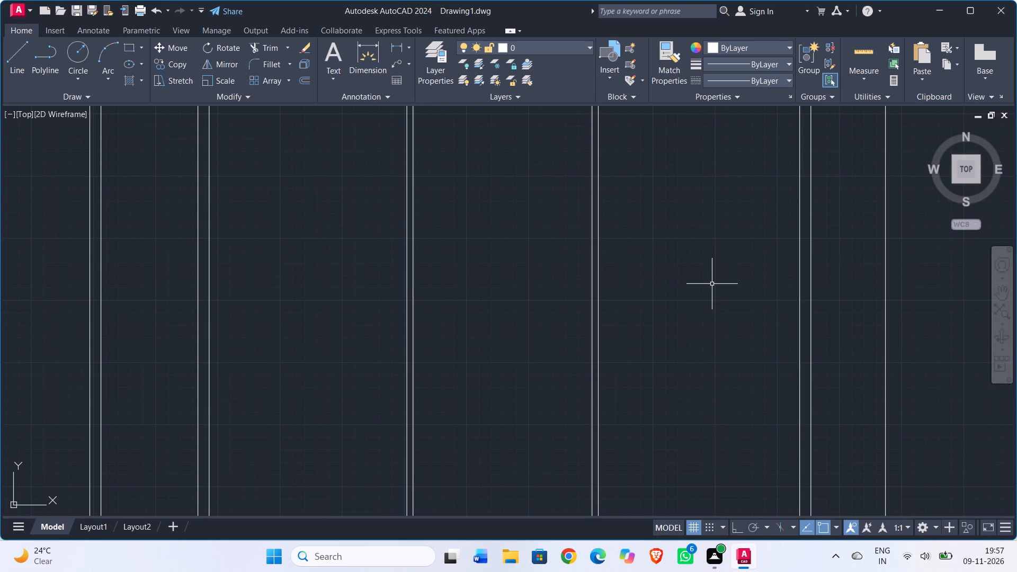
Offset the building outline's top line 9" downward to form the top outer wall's thickness.
scroll(712, 284, down, 3)
middle_drag(703, 321, 646, 314)
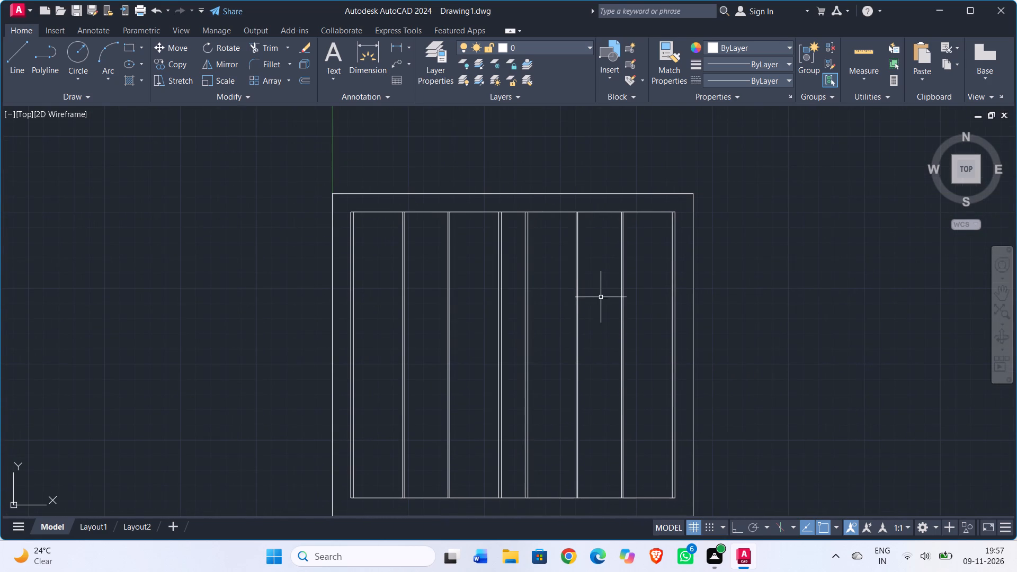
middle_drag(587, 281, 510, 301)
scroll(464, 280, up, 1)
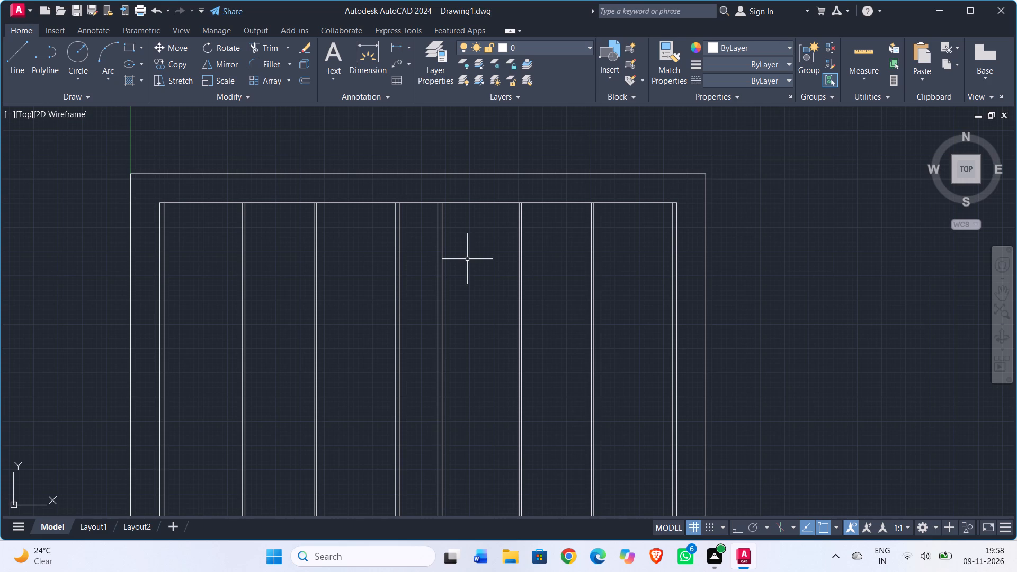
key(Escape)
text(off)
key(Return)
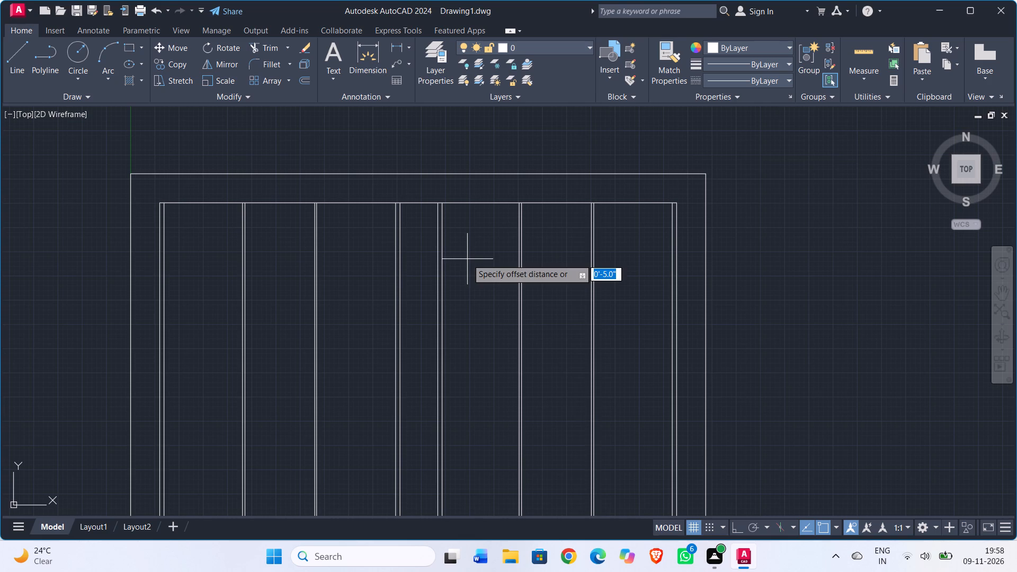
key(1)
key(BackSpace)
text(9")
key(Return)
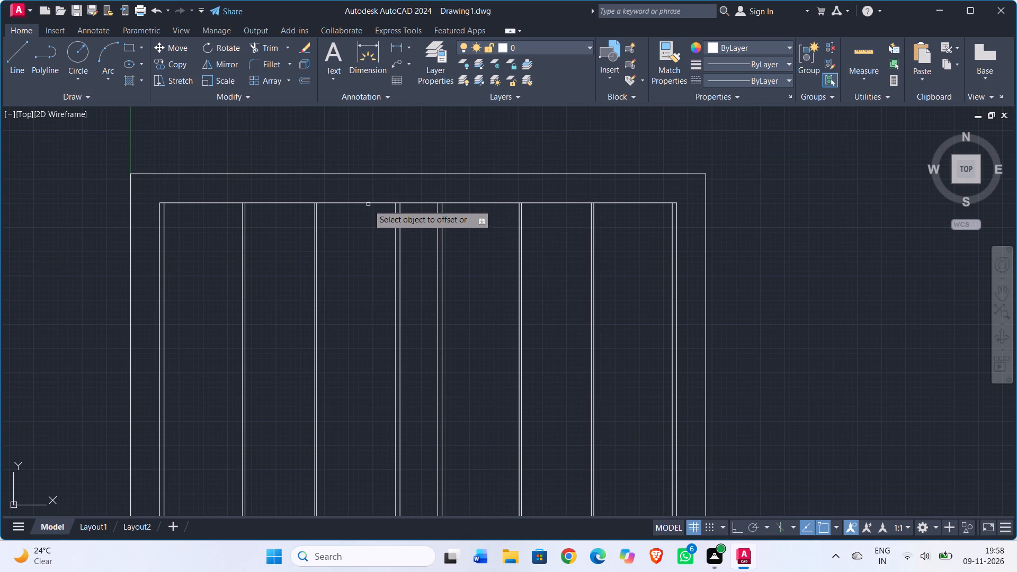
click(367, 202)
click(365, 232)
key(Escape)
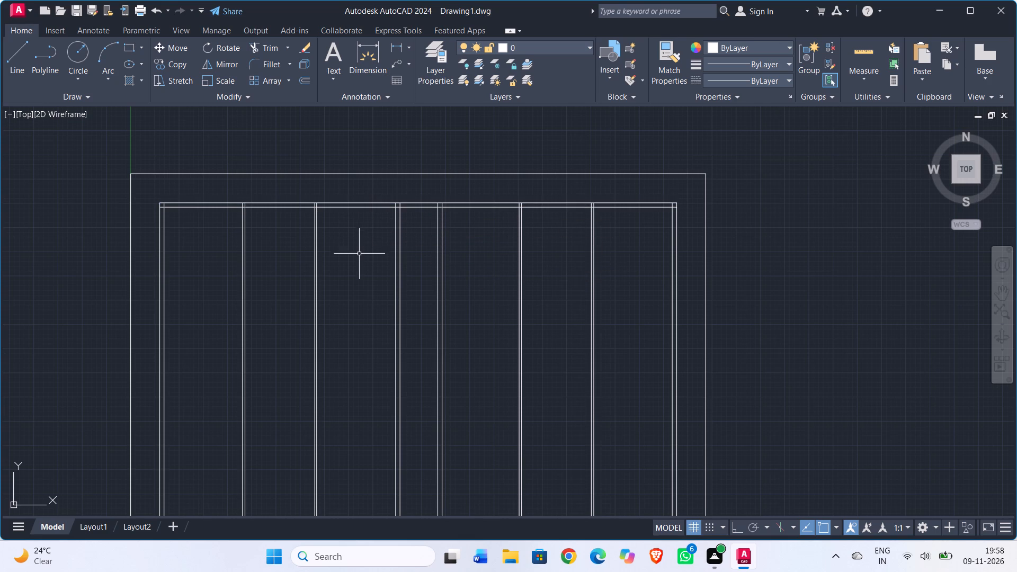
Offset the top outer wall's lower line 12' downward to start the first horizontal interior wall.
text(off)
key(Return)
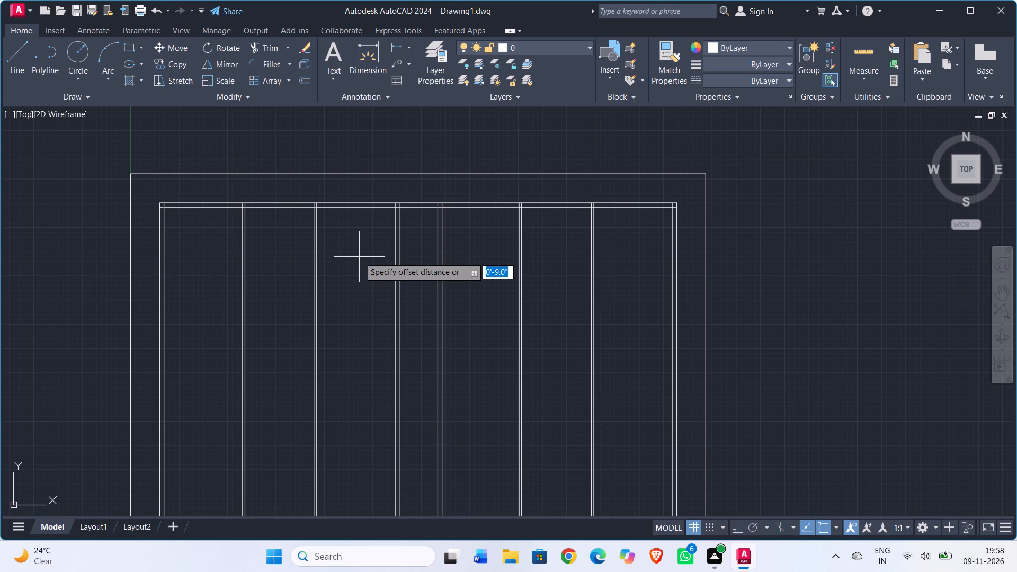
text(12)
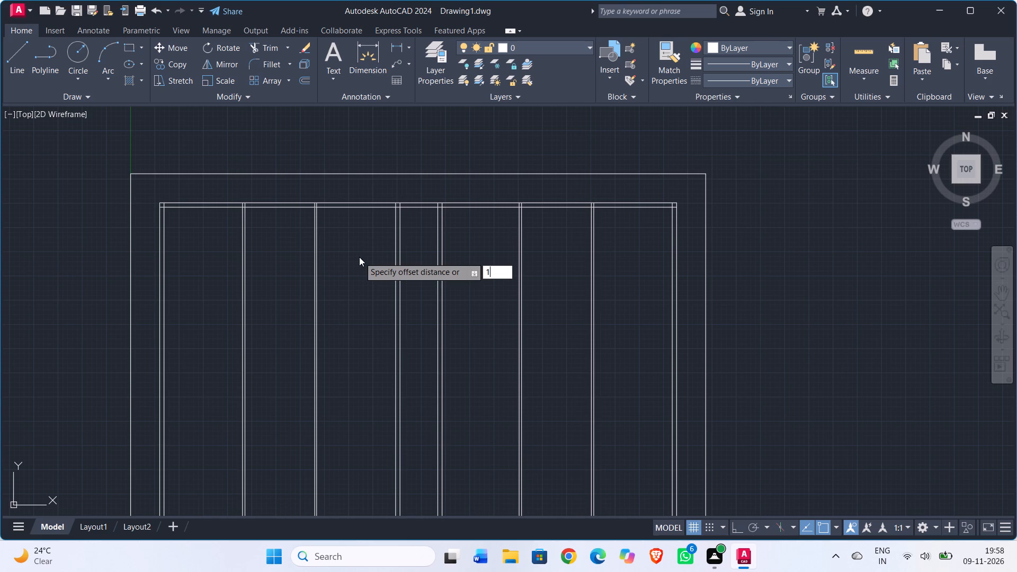
key(apostrophe)
key(Return)
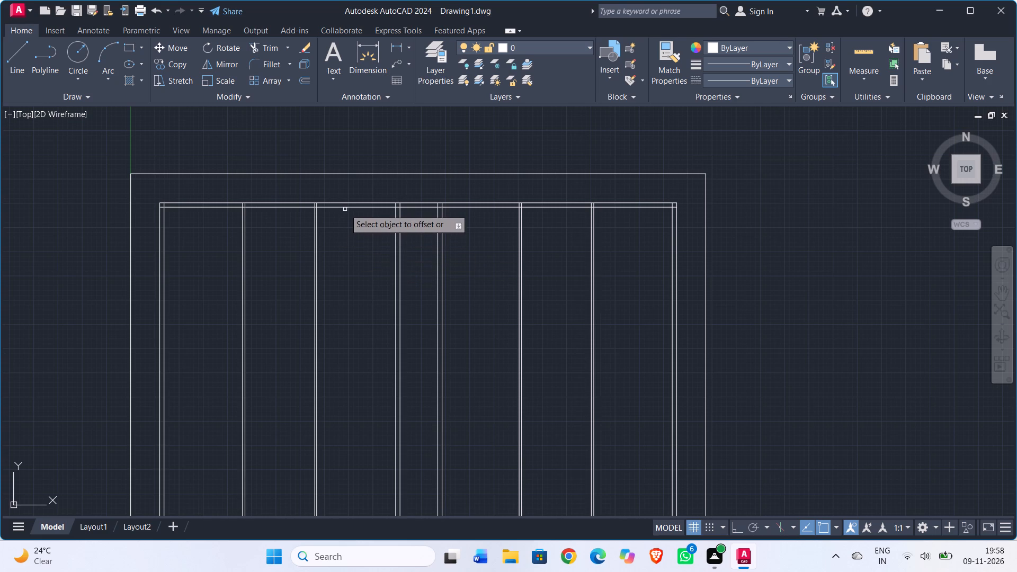
click(344, 207)
click(365, 336)
key(Escape)
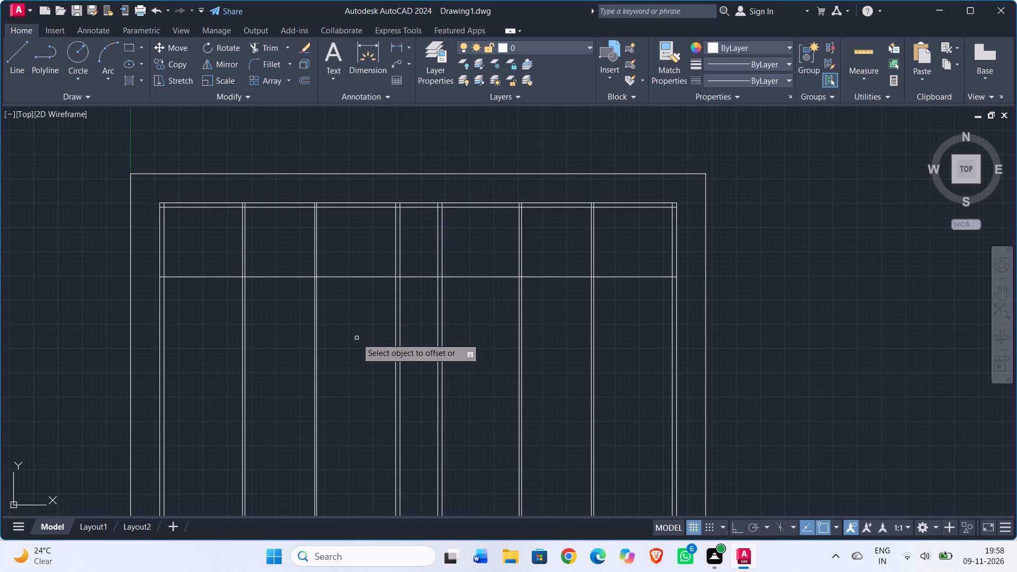
Offset the first horizontal interior wall's line 6" downward to form its thickness.
text(off)
key(Return)
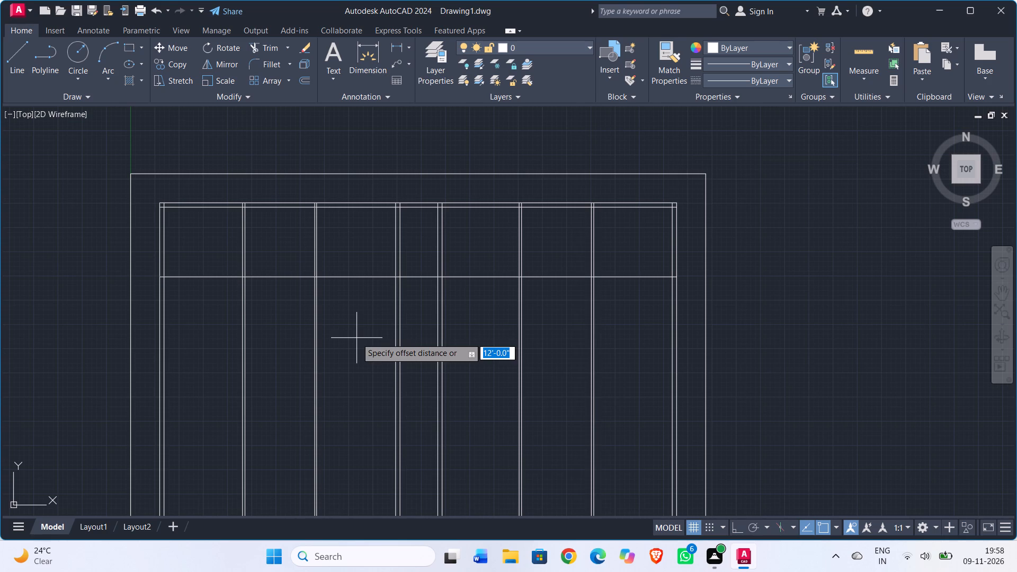
key(6)
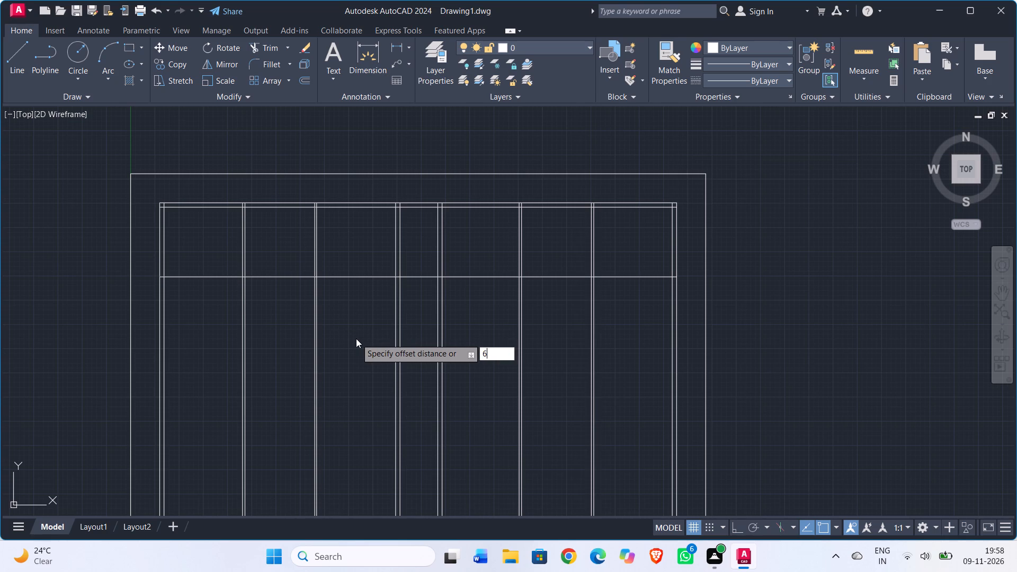
key(shift+quotedbl)
key(Return)
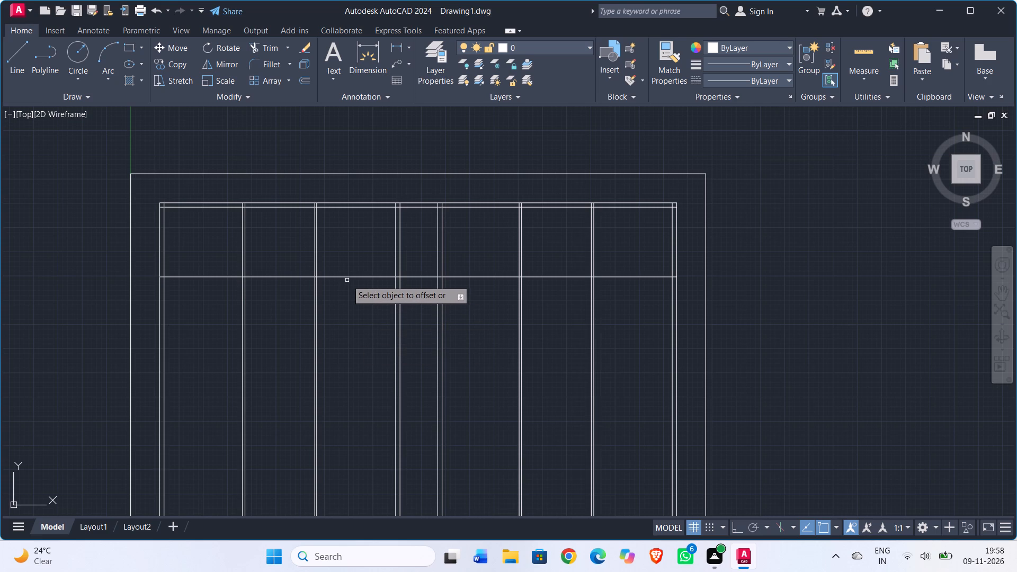
click(347, 278)
click(342, 302)
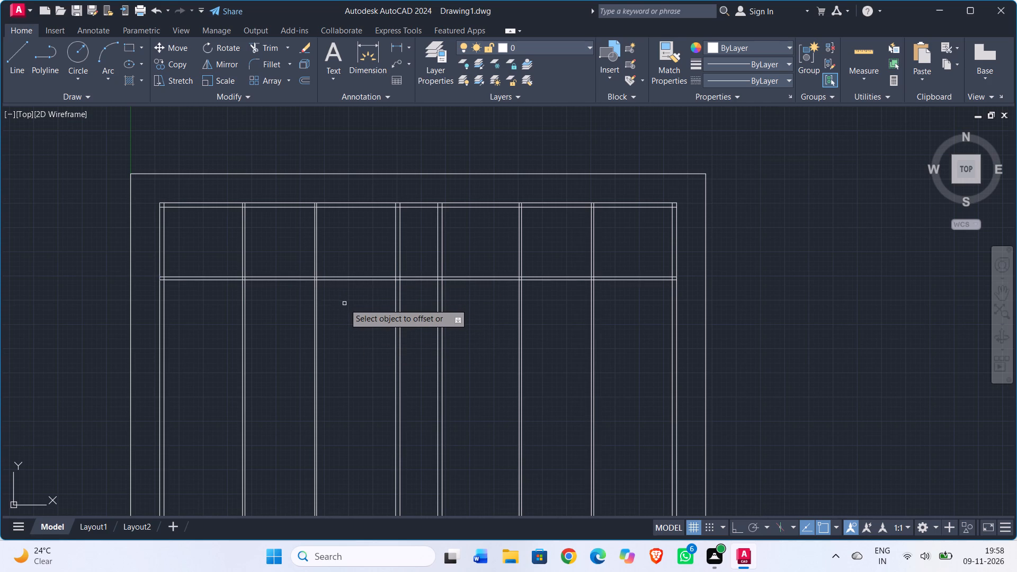
key(Escape)
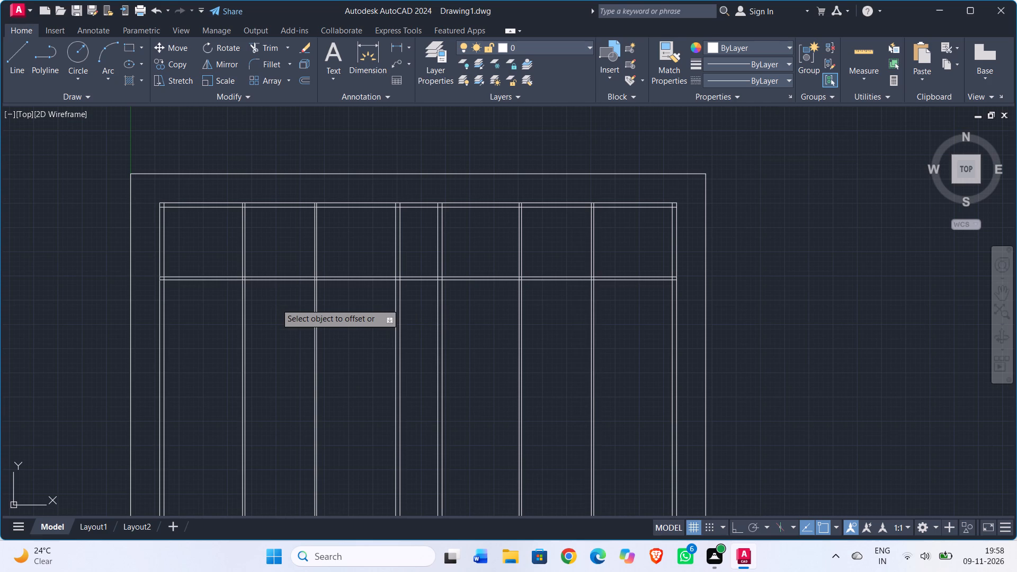
Trim the first horizontal interior wall's two lines where they cross the thickness of the first vertical interior wall.
text(tr)
key(Return)
scroll(245, 273, up, 3)
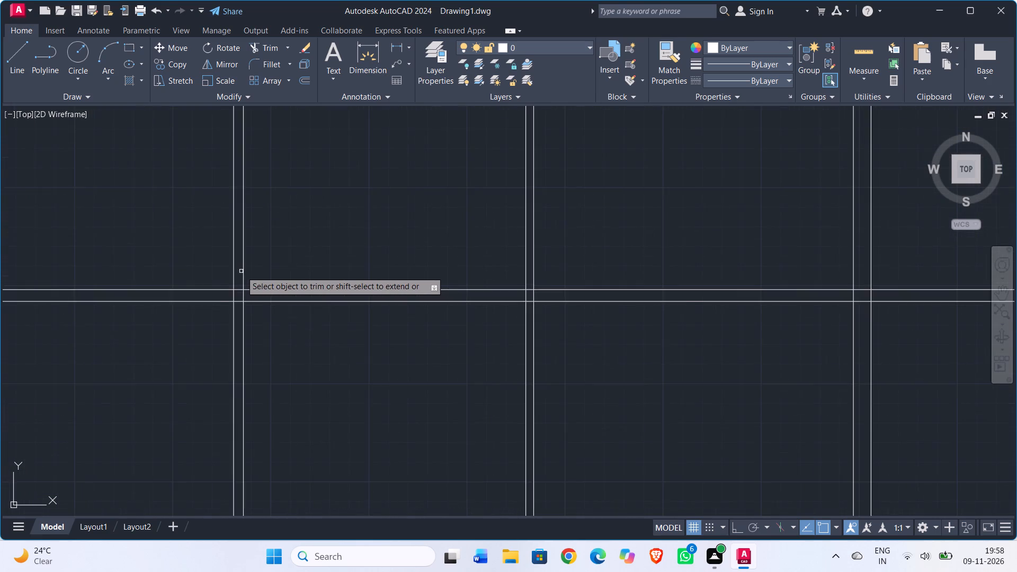
scroll(241, 271, up, 1)
click(238, 292)
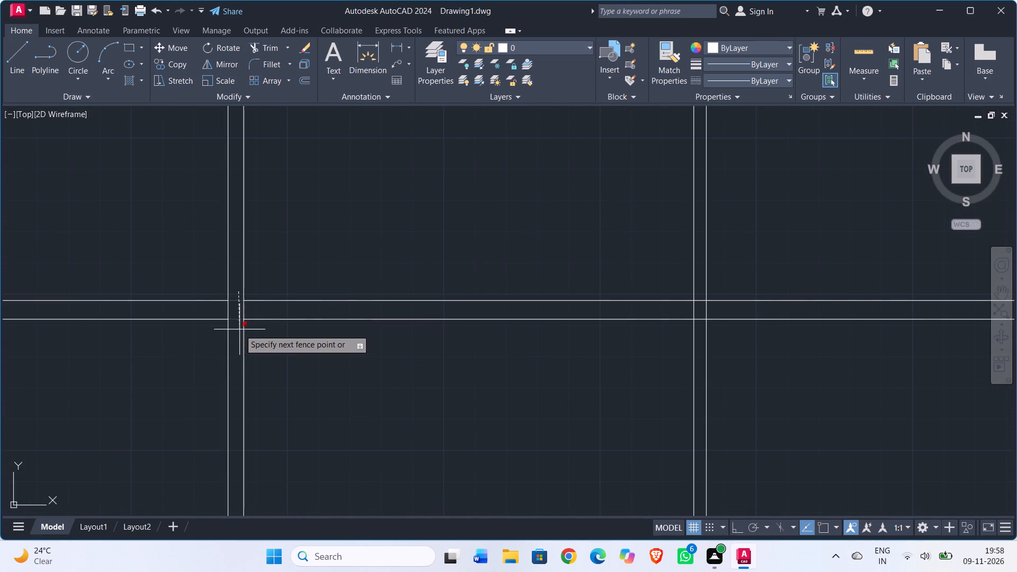
click(237, 329)
key(Escape)
Delete the first horizontal wall's two line segments to the right of the first vertical interior wall.
scroll(383, 362, down, 2)
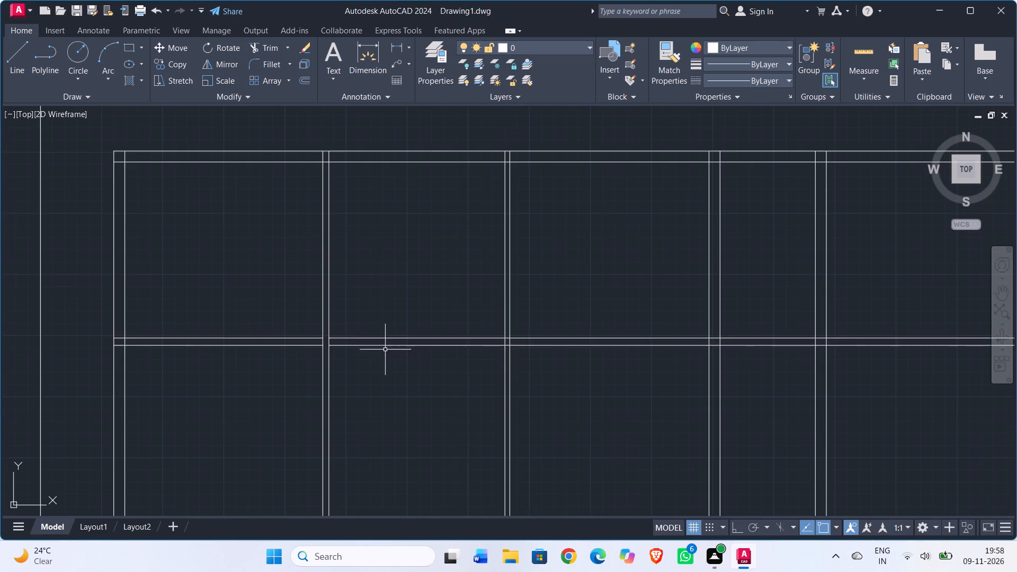
click(385, 338)
click(387, 344)
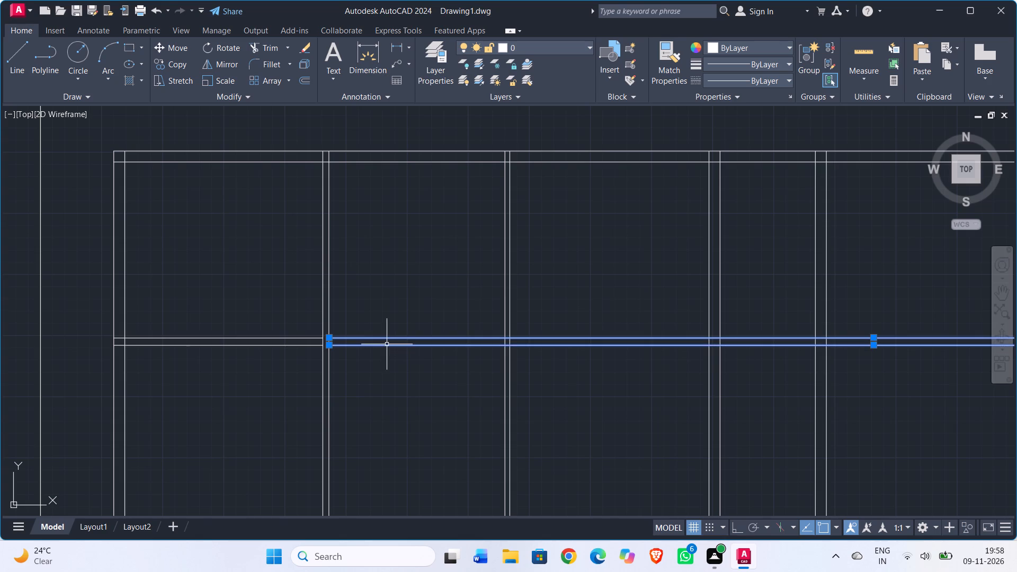
key(Delete)
Offset the first horizontal wall's lower line 4'7" downward to start the second horizontal wall in the leftmost bay.
scroll(382, 353, down, 2)
middle_drag(382, 353, 388, 248)
scroll(319, 251, up, 2)
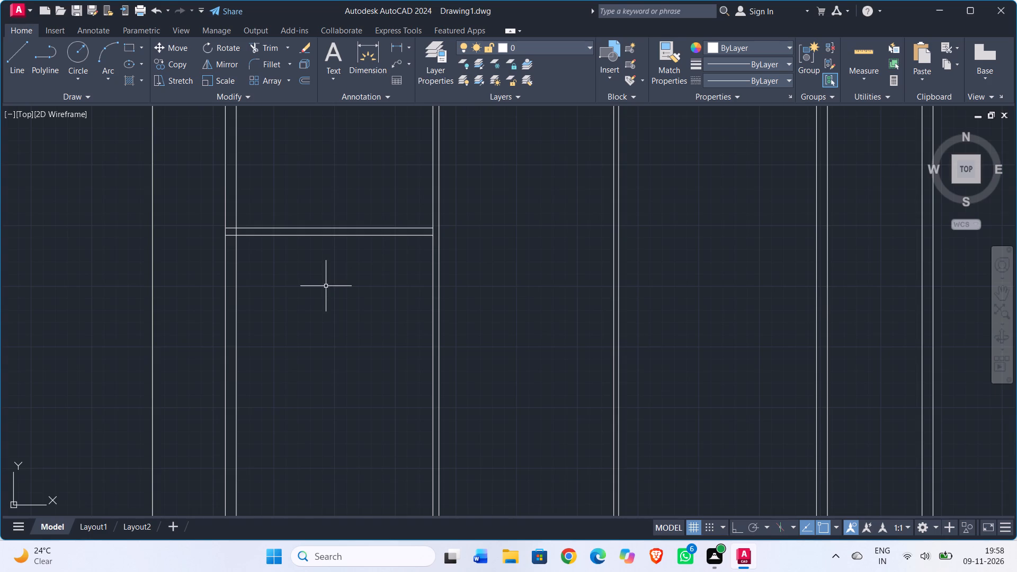
middle_drag(327, 301, 336, 285)
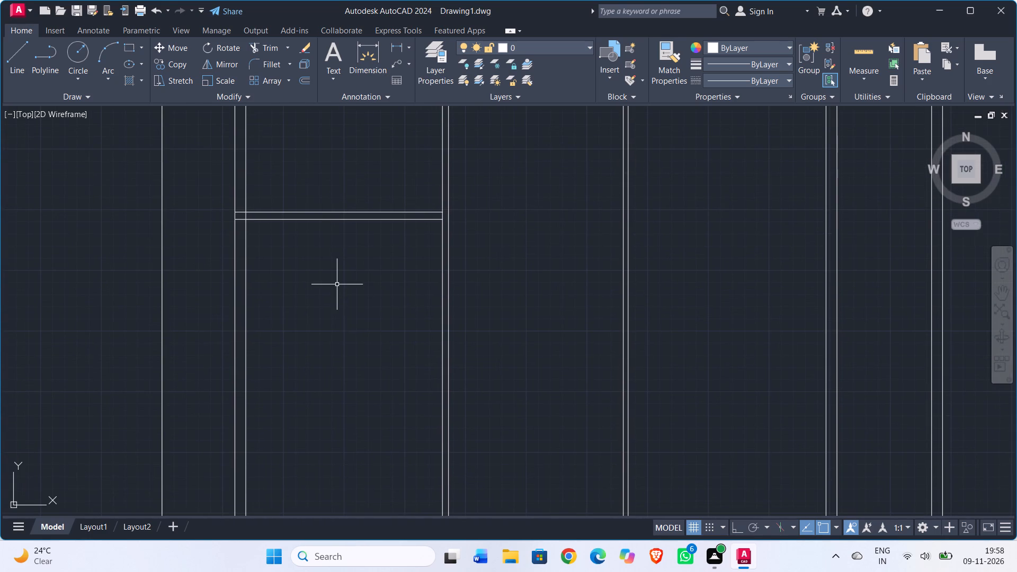
key(Escape)
text(of)
key(Return)
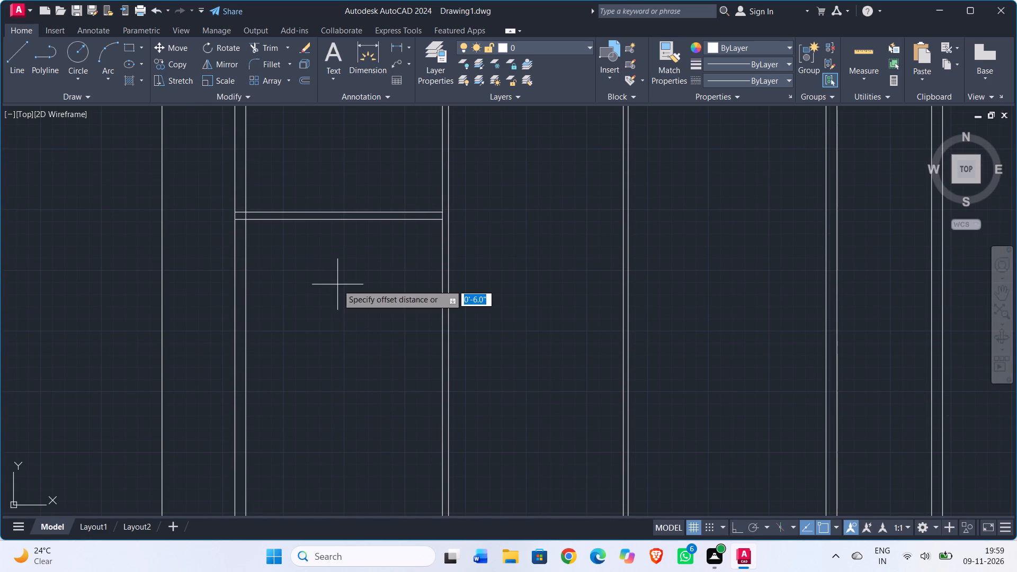
text(4'7")
key(Return)
click(344, 218)
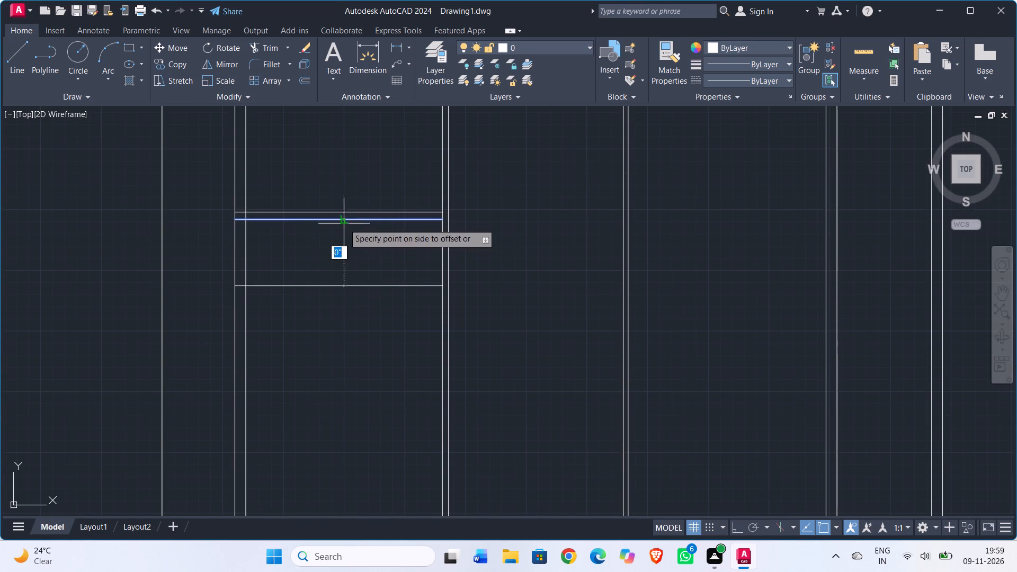
click(358, 292)
key(Escape)
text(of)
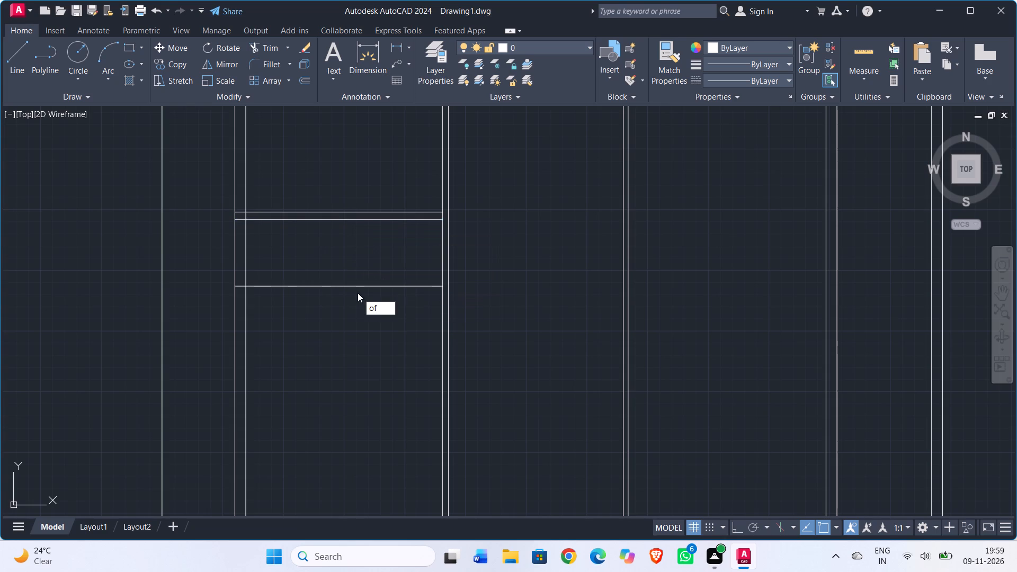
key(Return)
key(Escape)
Offset the second horizontal wall's line 5" downward to form its thickness.
text(off)
key(Return)
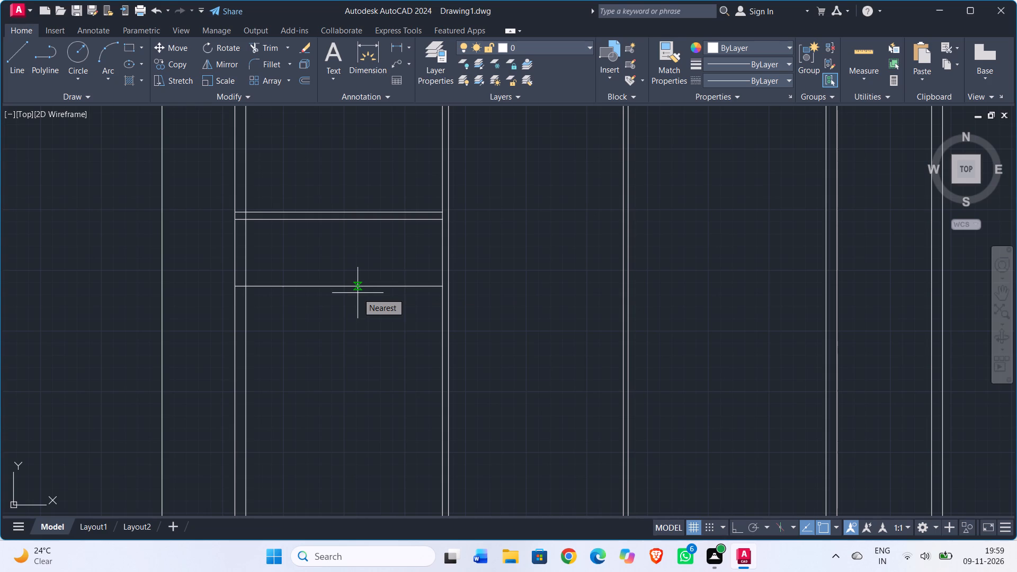
text(5")
key(Return)
click(359, 287)
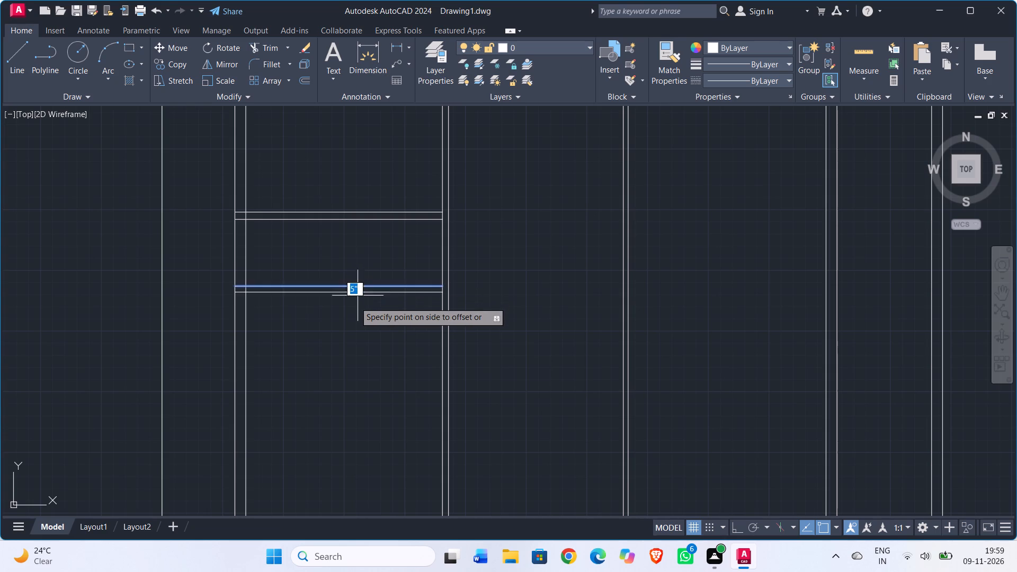
click(355, 314)
key(Escape)
Offset the second horizontal wall's lower line 4'6" downward to start the third horizontal wall.
text(off)
key(Return)
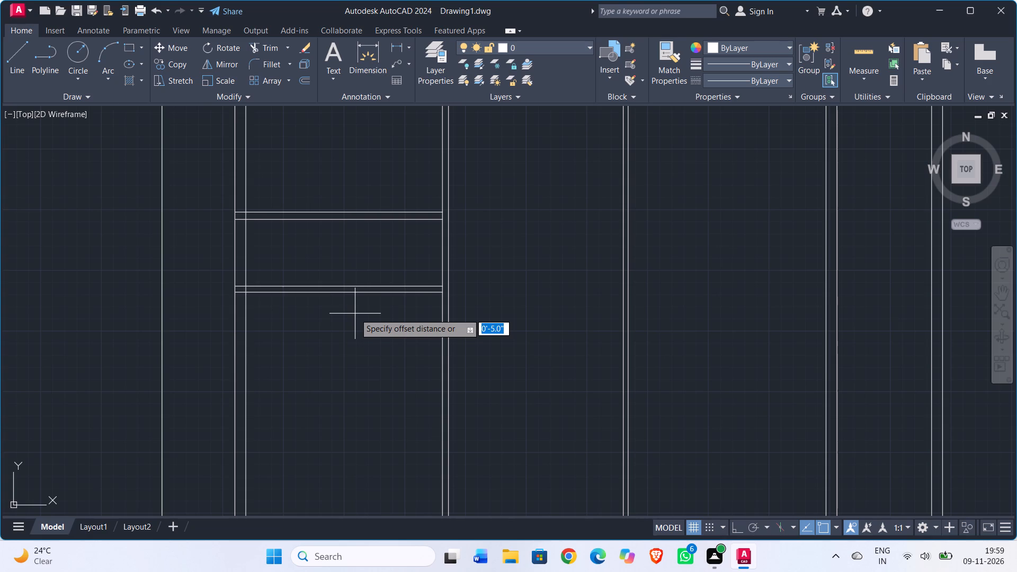
text(4'6")
key(Return)
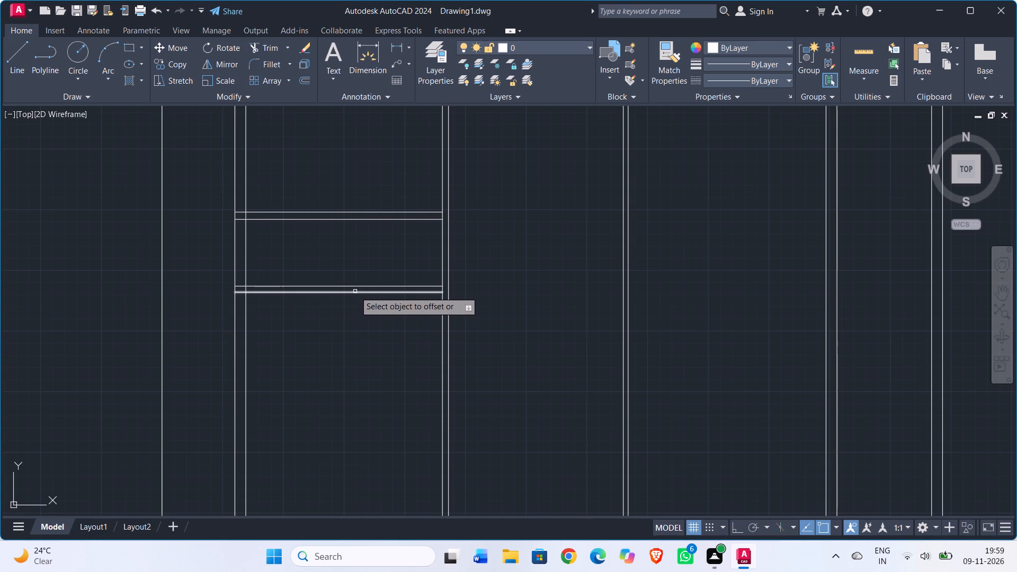
click(355, 291)
click(354, 346)
key(Escape)
Offset the third horizontal wall's line 5" downward to form its thickness.
text(of)
key(Return)
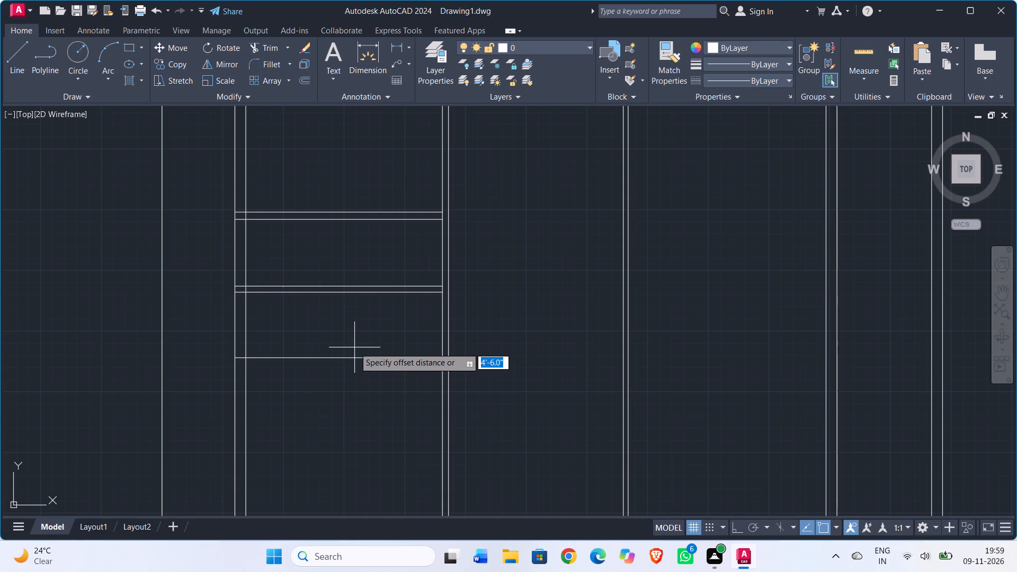
key(5)
key(shift+quotedbl)
key(Return)
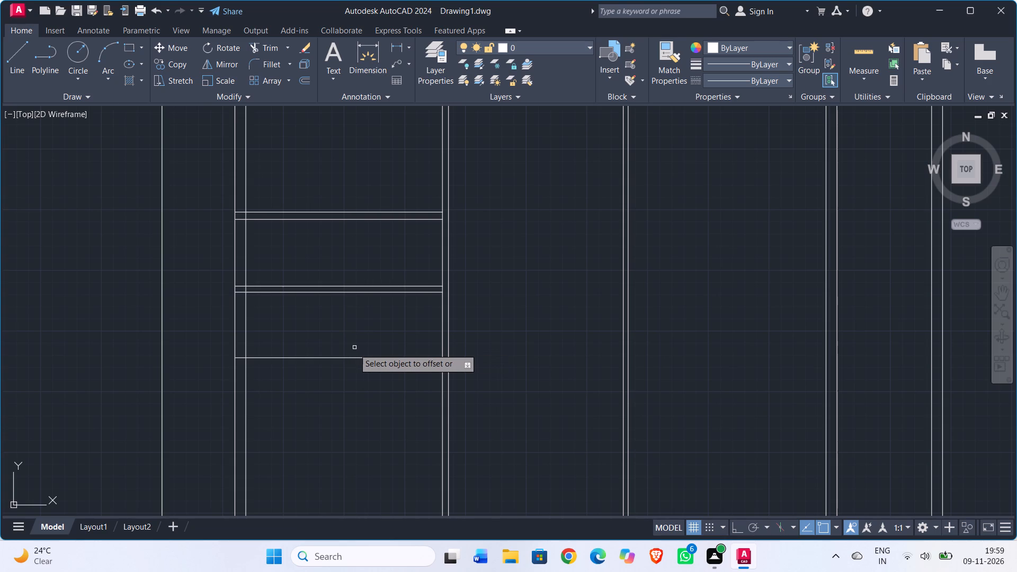
click(344, 358)
click(336, 382)
key(Escape)
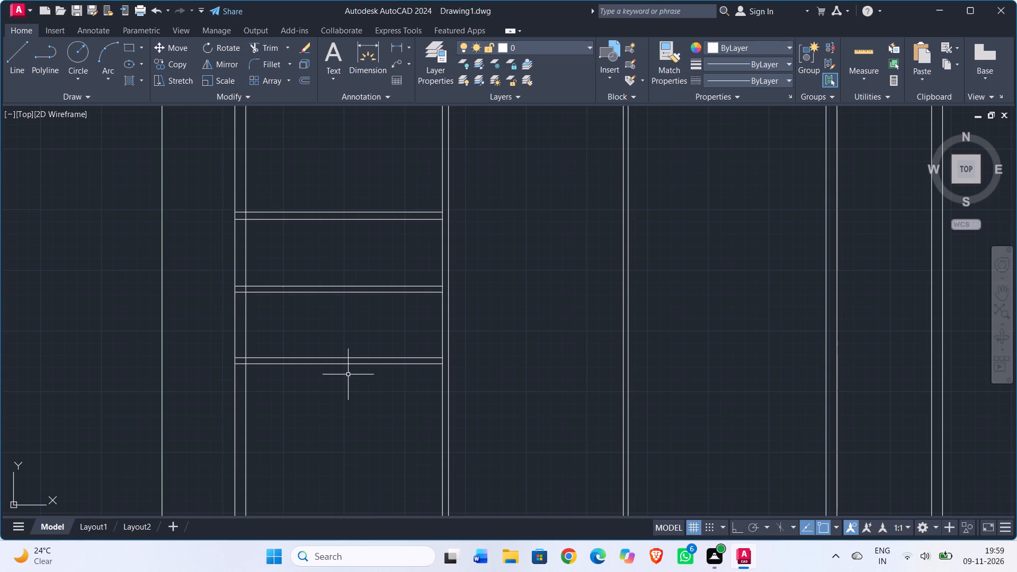
Offset the third horizontal wall's lower line 12'5" downward to start the fourth horizontal wall.
text(off)
key(Return)
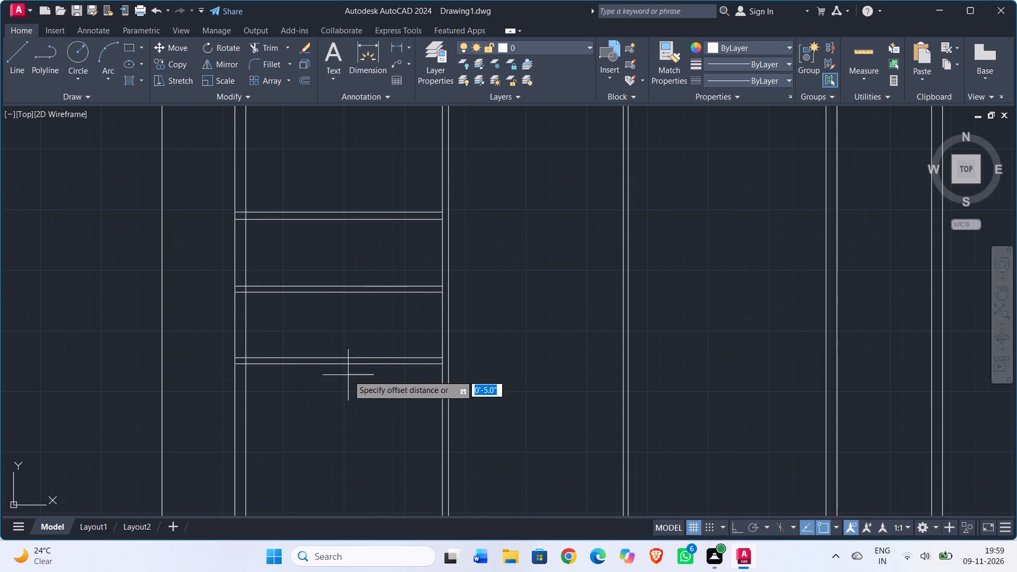
text(12'5")
key(Return)
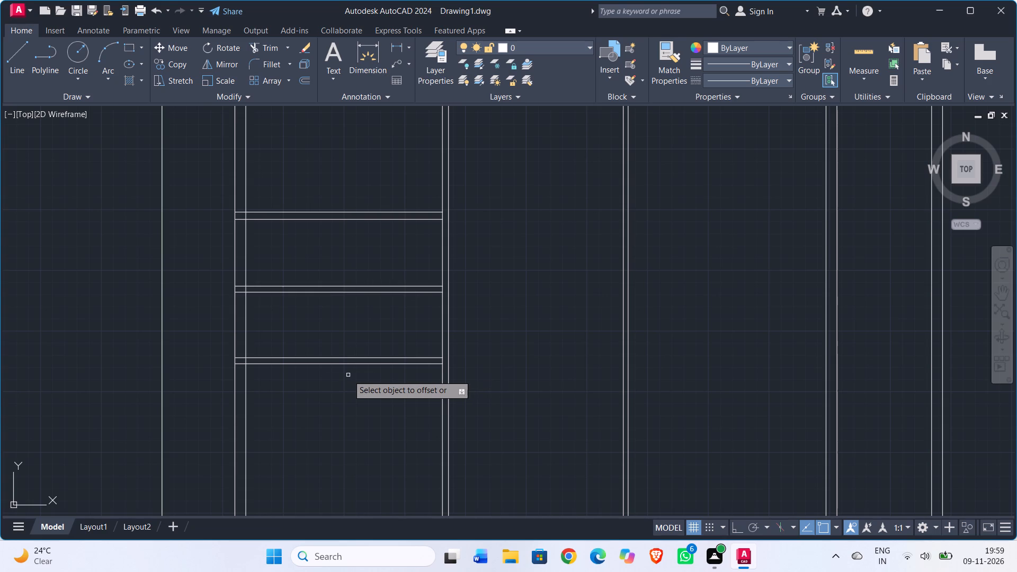
click(349, 364)
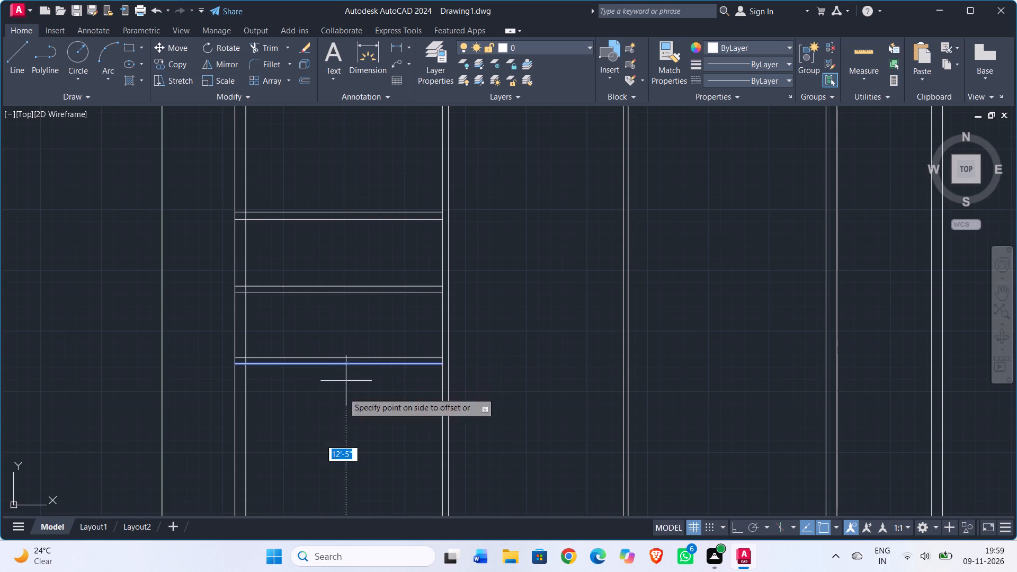
click(340, 445)
scroll(338, 446, down, 1)
middle_drag(338, 446, 337, 331)
key(Escape)
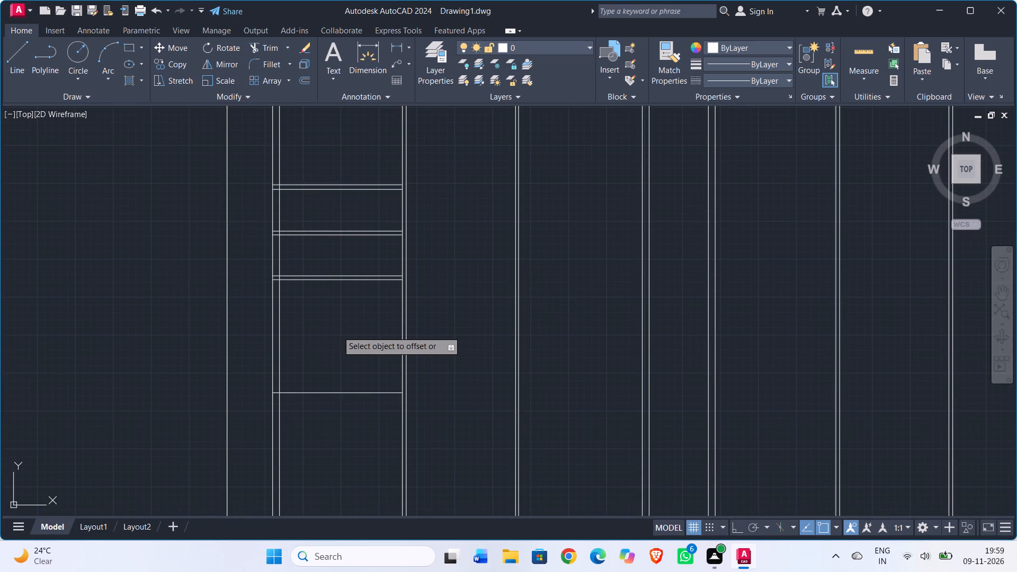
Offset the fourth horizontal wall's line 6" downward to form its thickness.
middle_drag(336, 344, 347, 303)
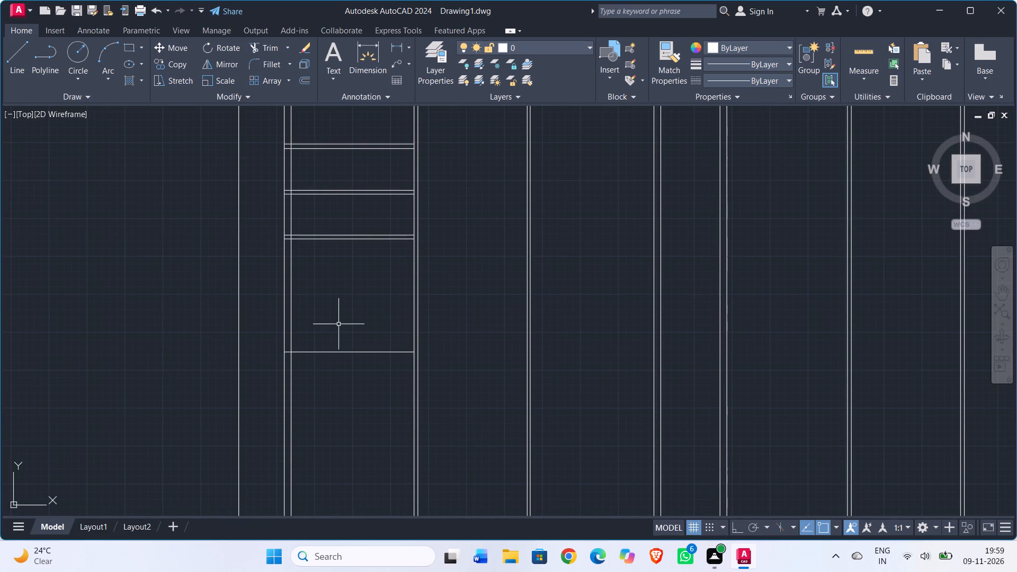
scroll(336, 328, up, 1)
text(off)
key(Return)
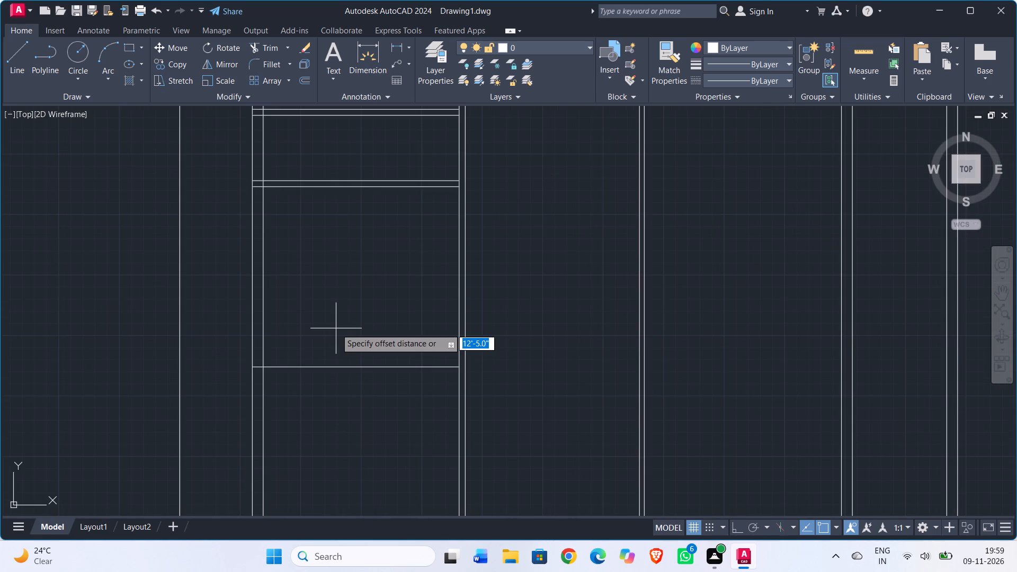
text(6")
key(Return)
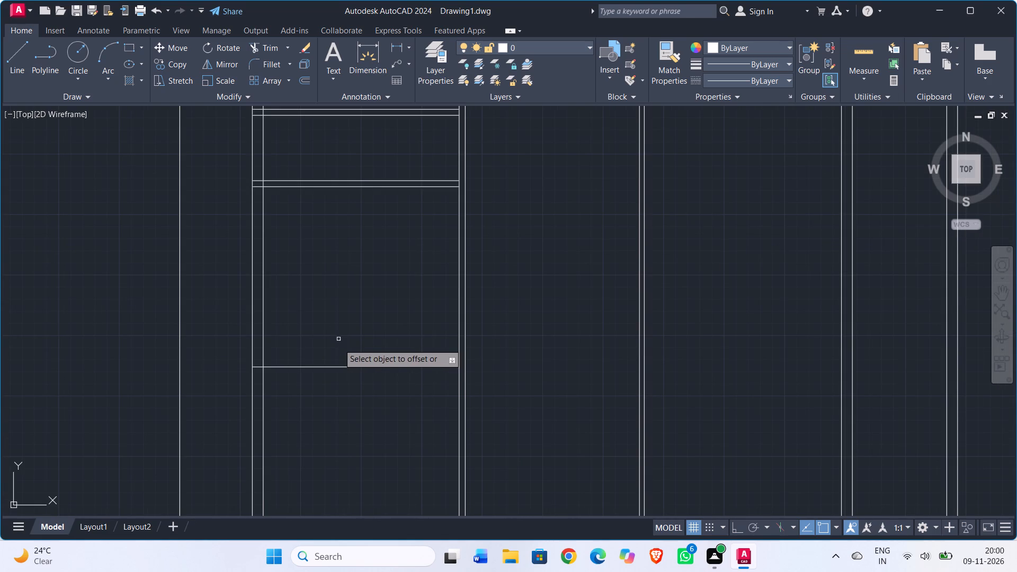
click(343, 368)
click(344, 395)
key(Escape)
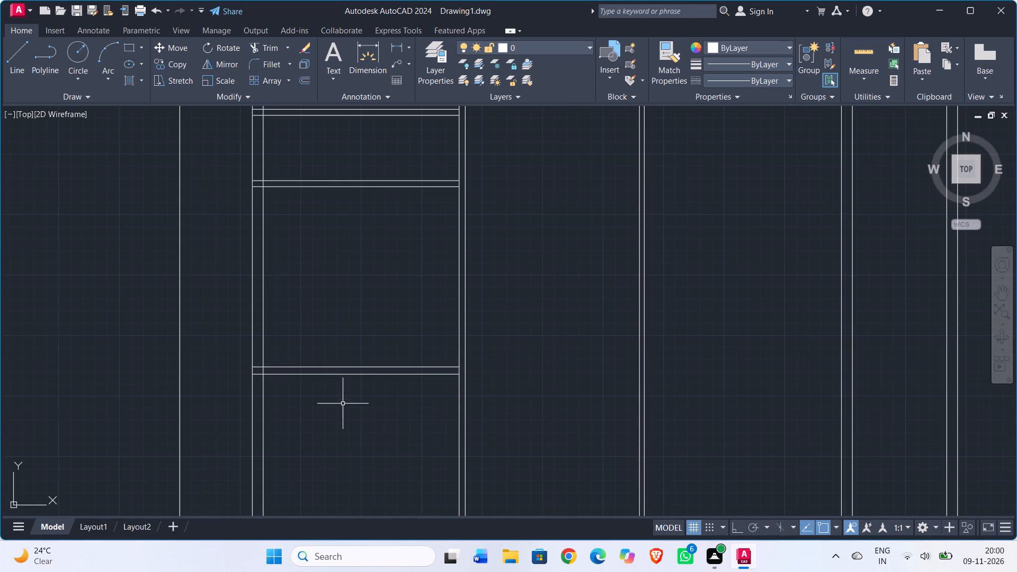
Extend the fourth horizontal wall's lower line across all the vertical walls to the outer face of the right outer wall.
scroll(343, 404, down, 2)
middle_drag(344, 403, 344, 275)
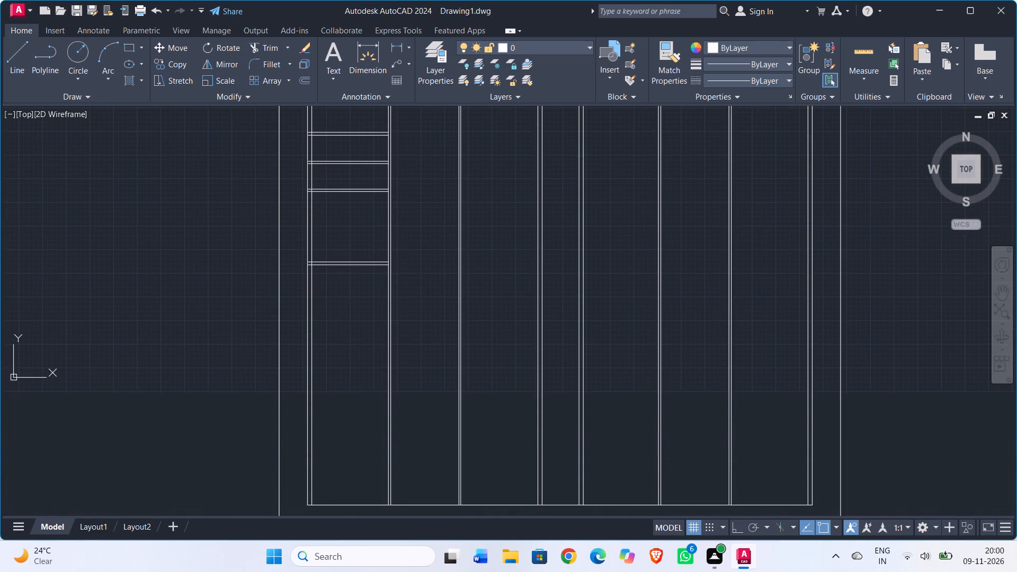
middle_drag(328, 310, 288, 389)
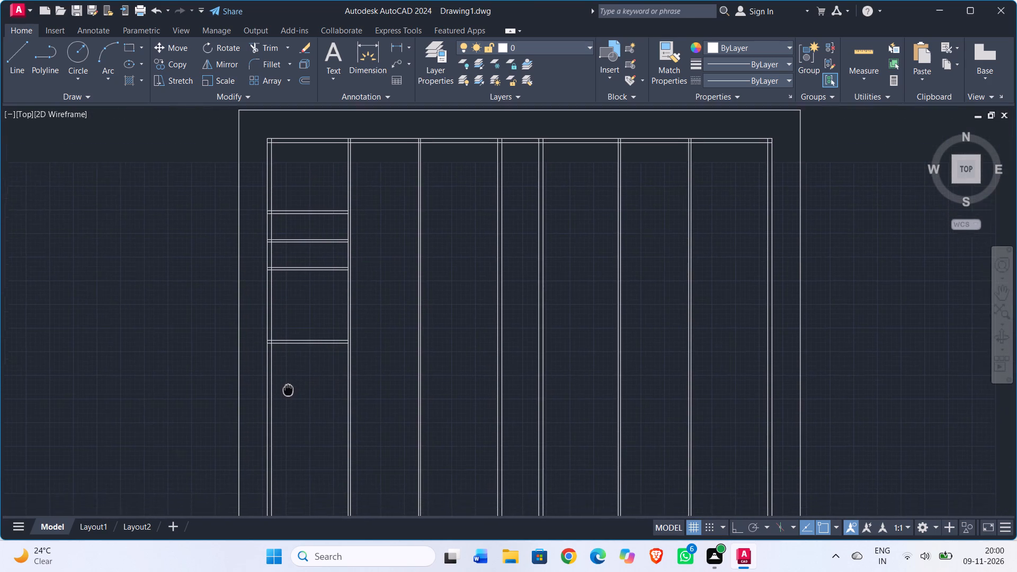
middle_drag(288, 389, 282, 374)
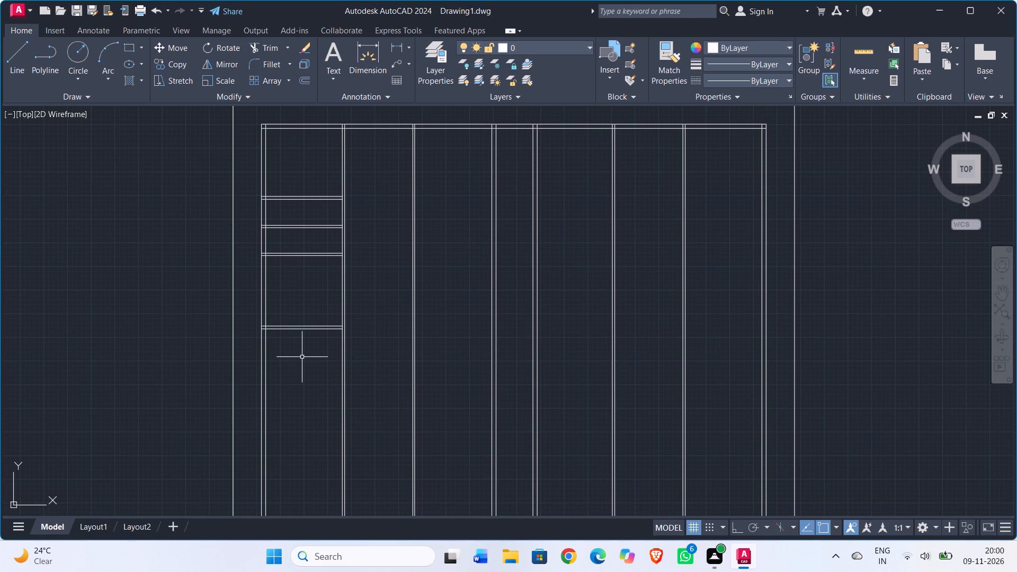
text(ex)
text(tend)
key(Return)
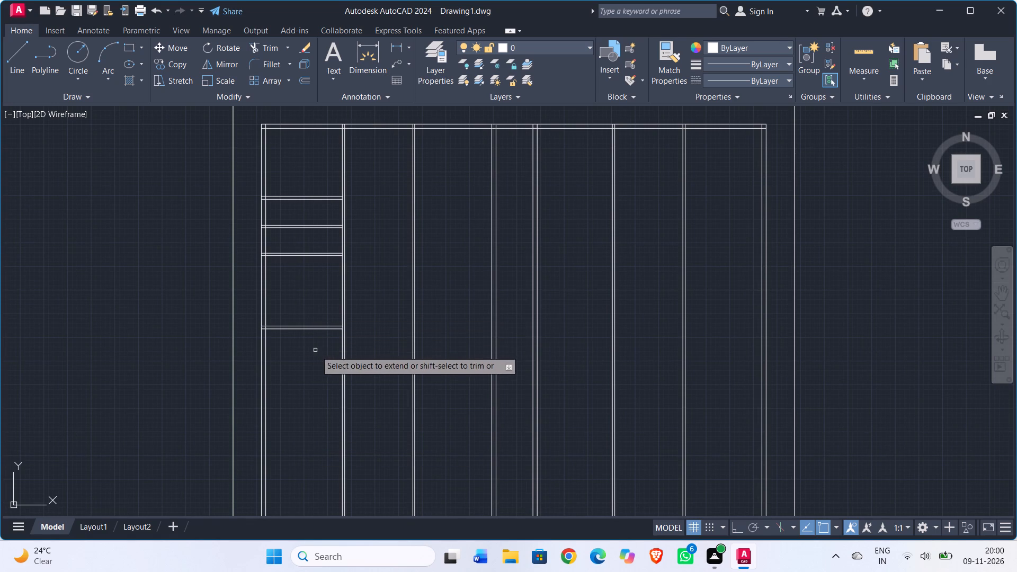
click(328, 330)
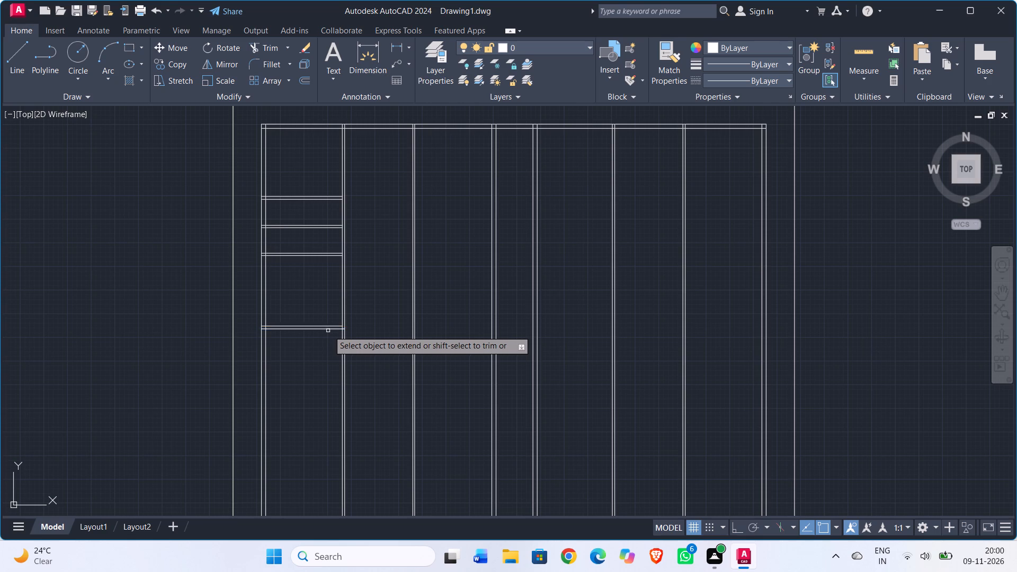
click(329, 330)
click(388, 327)
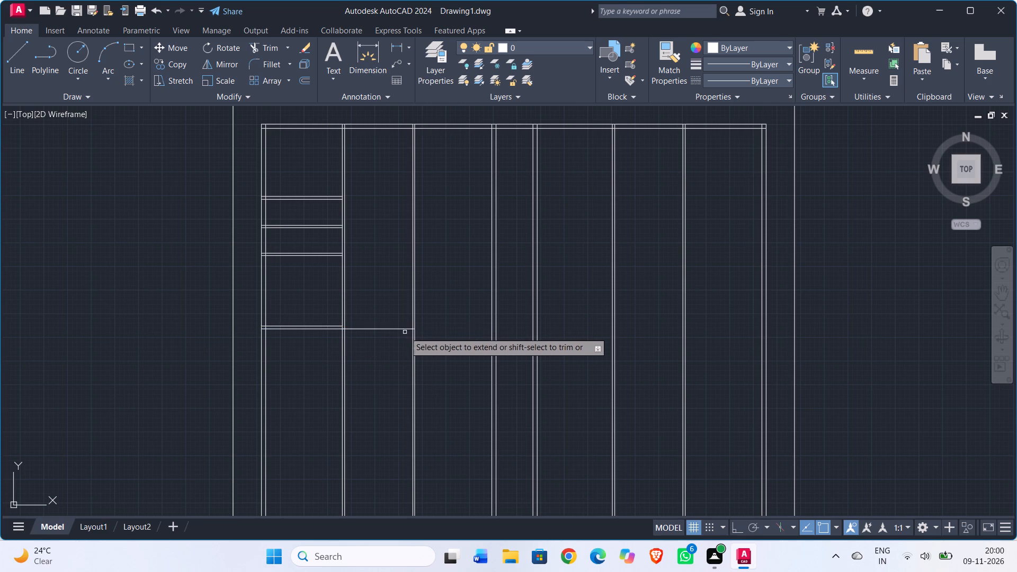
click(407, 329)
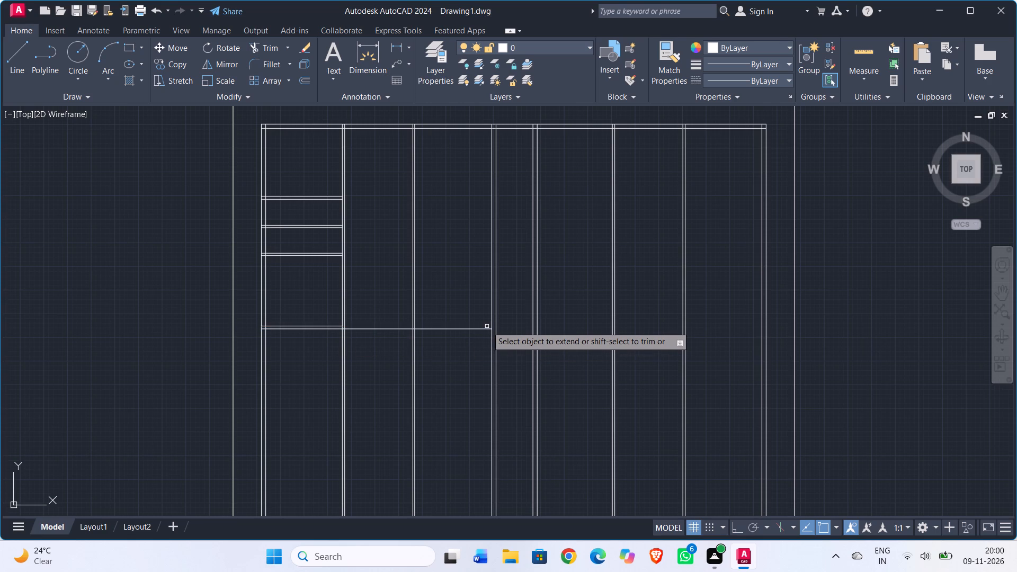
click(485, 329)
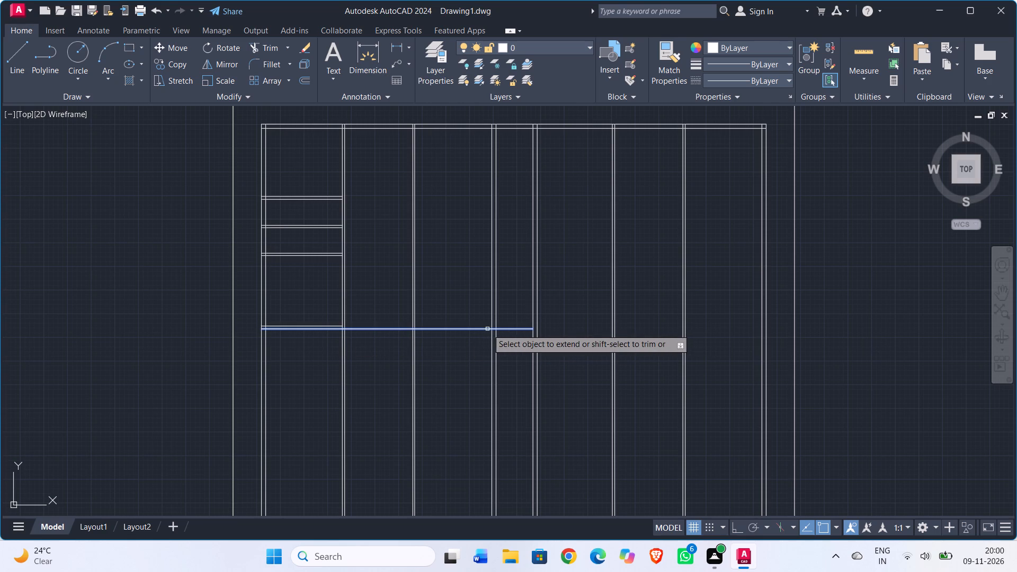
click(487, 329)
click(527, 329)
click(530, 329)
click(557, 328)
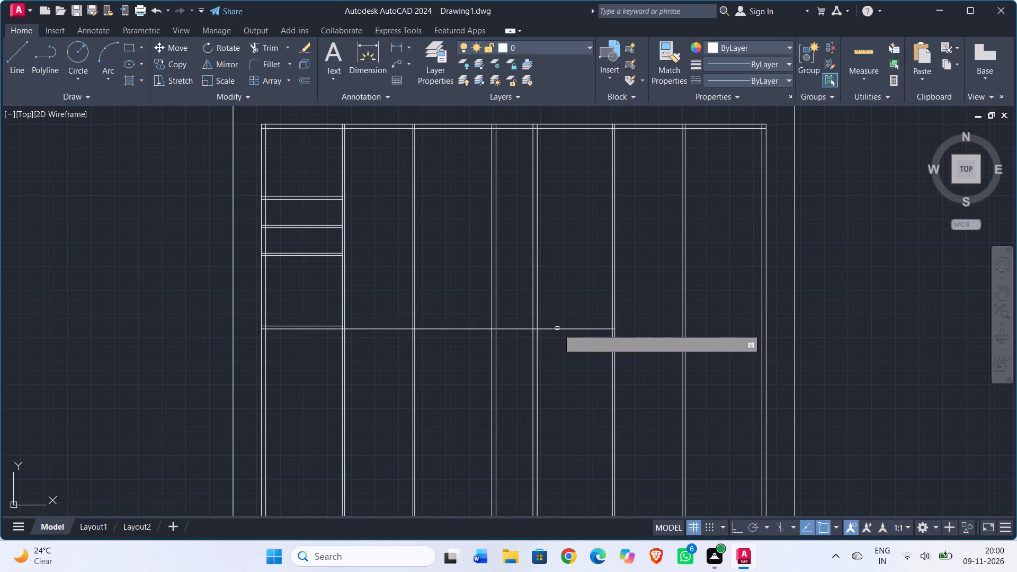
click(567, 328)
click(584, 328)
click(590, 327)
drag(601, 327, 606, 327)
click(650, 326)
click(654, 327)
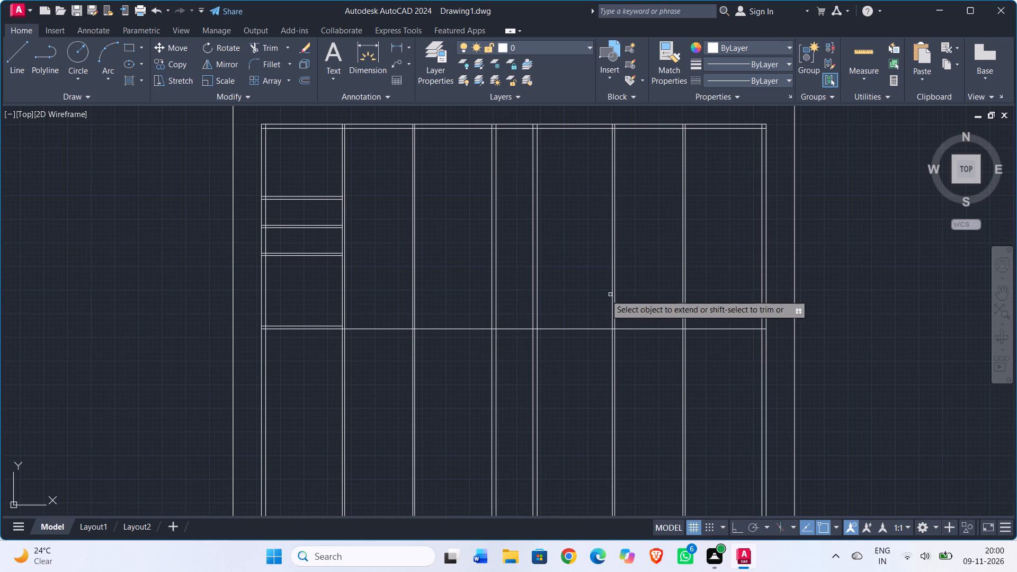
Offset the fourth horizontal wall's extended lower line 7' downward across the whole building.
key(Escape)
text(off)
key(Return)
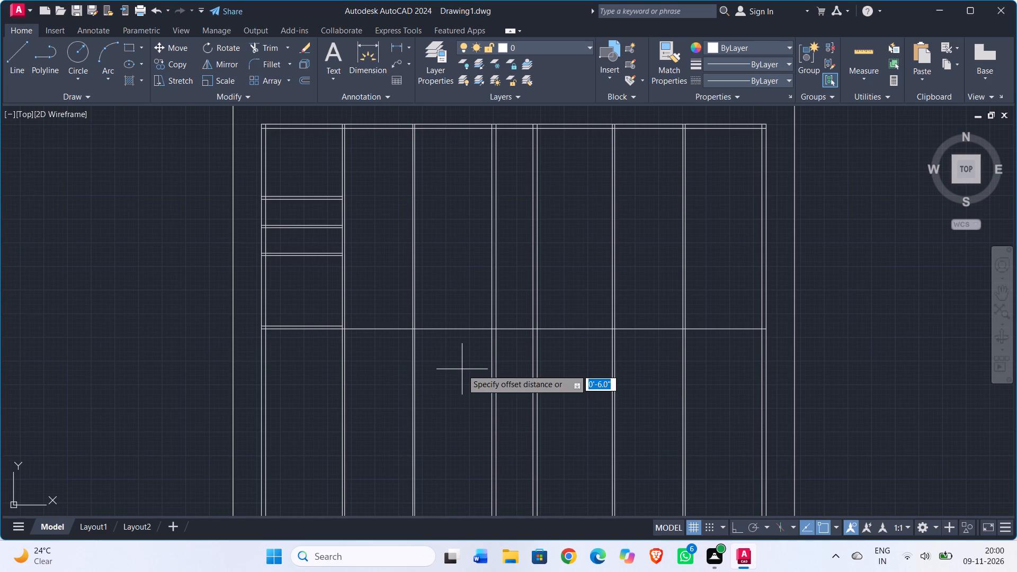
text(7')
key(Return)
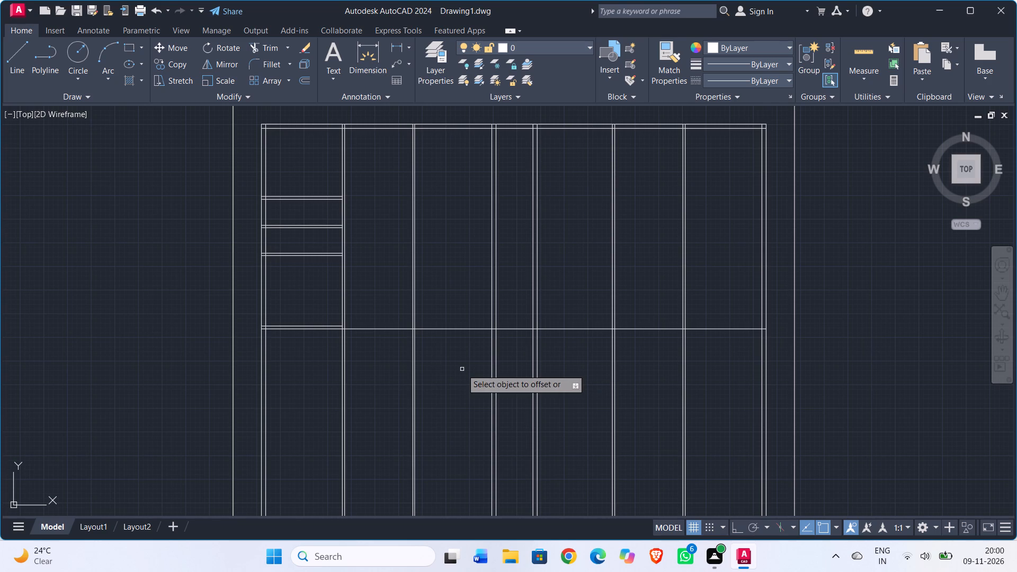
click(440, 329)
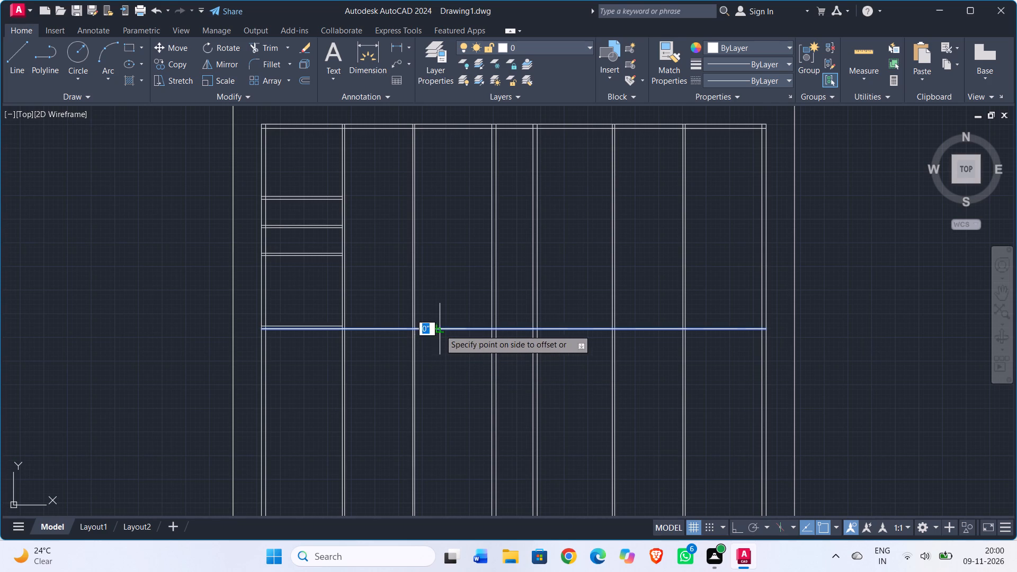
click(443, 408)
key(Escape)
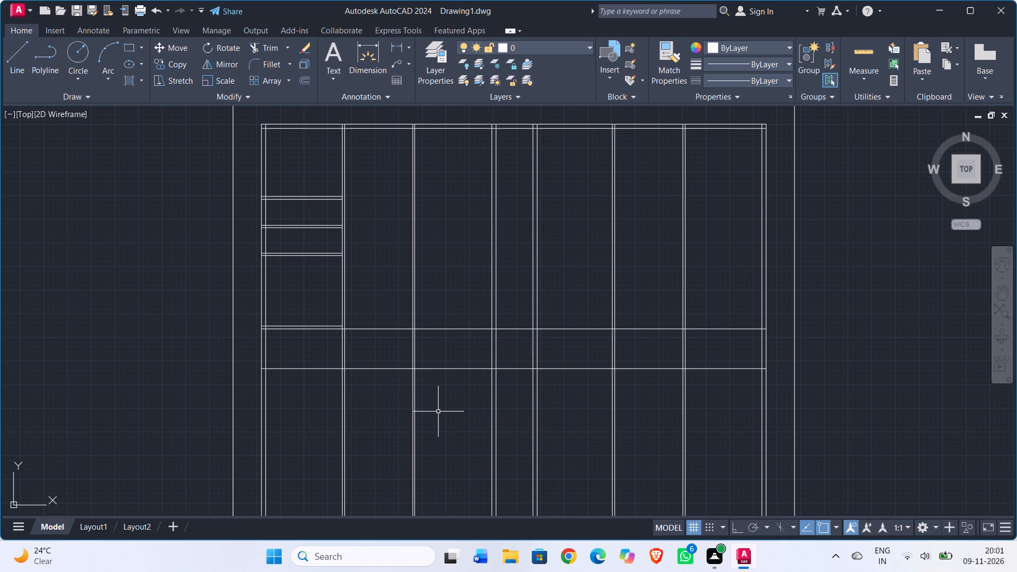
Measure the clear distances between the walls in the third bay, above and below the new horizontal line.
scroll(438, 411, down, 2)
middle_drag(438, 411, 466, 385)
scroll(466, 385, up, 1)
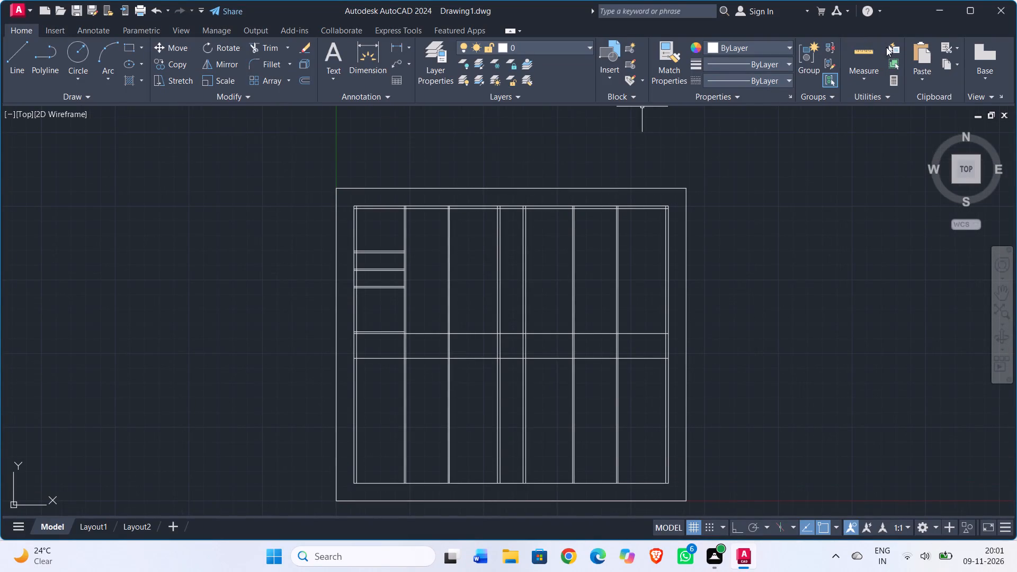
click(865, 52)
scroll(471, 267, up, 4)
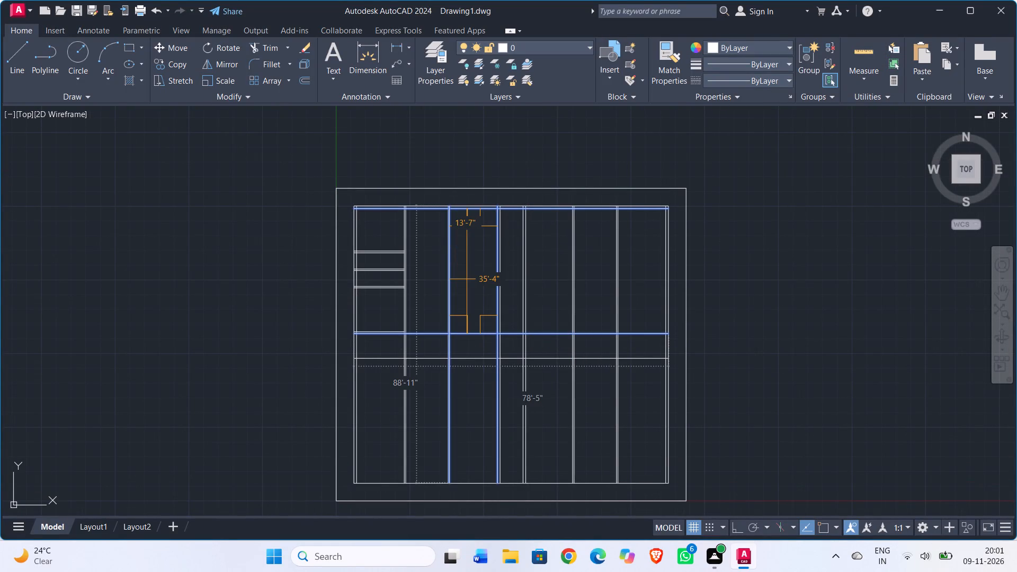
middle_drag(462, 374, 462, 263)
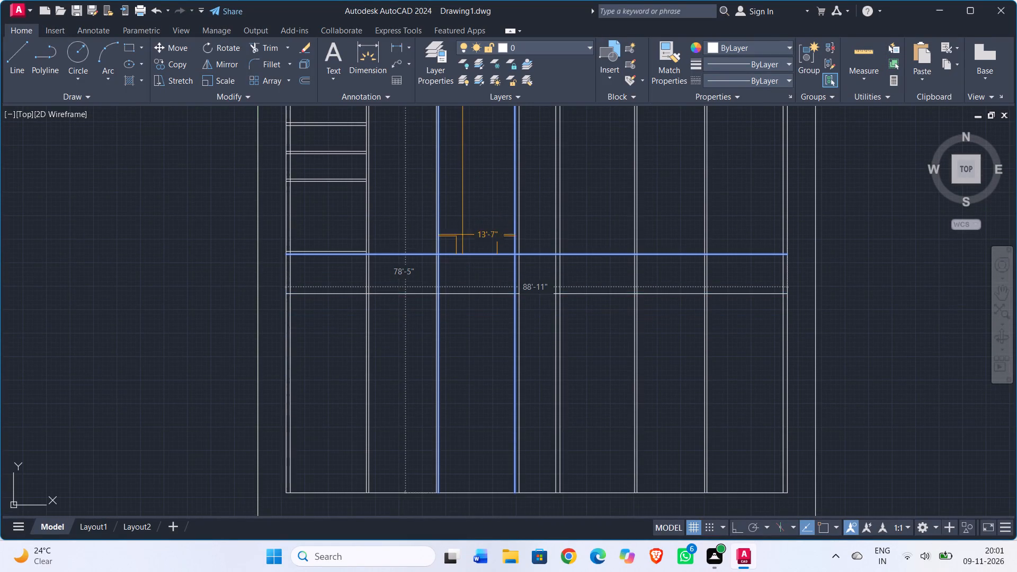
middle_drag(461, 182, 462, 281)
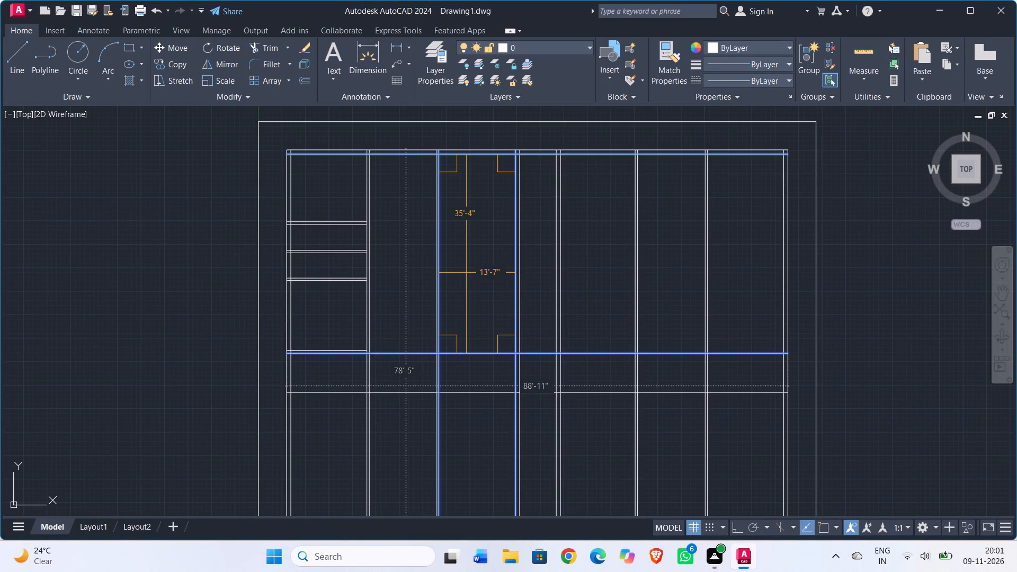
middle_drag(468, 270, 469, 190)
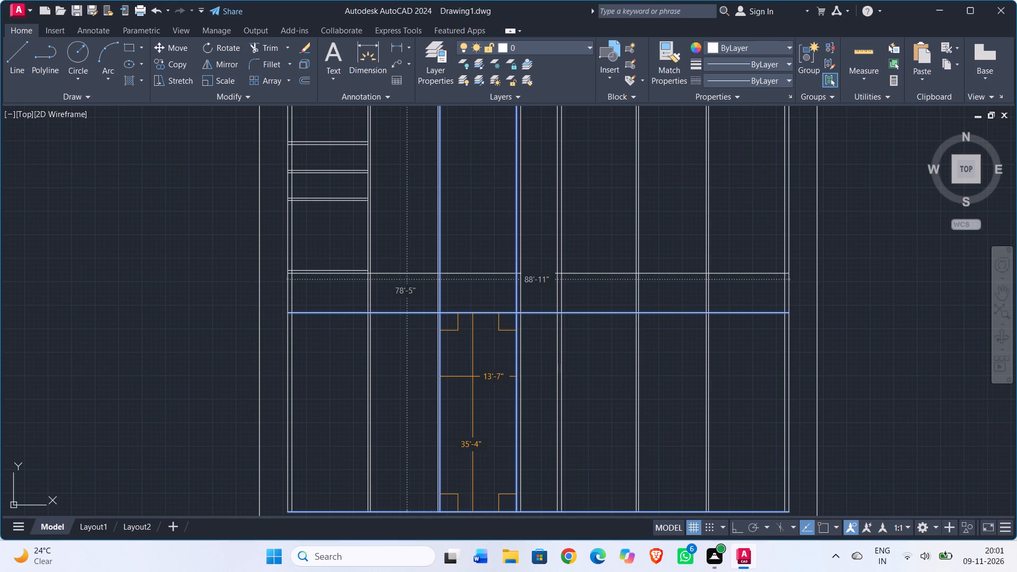
key(Escape)
Examine the wall layout around the small rooms in the plan's upper-left corner.
scroll(459, 232, down, 1)
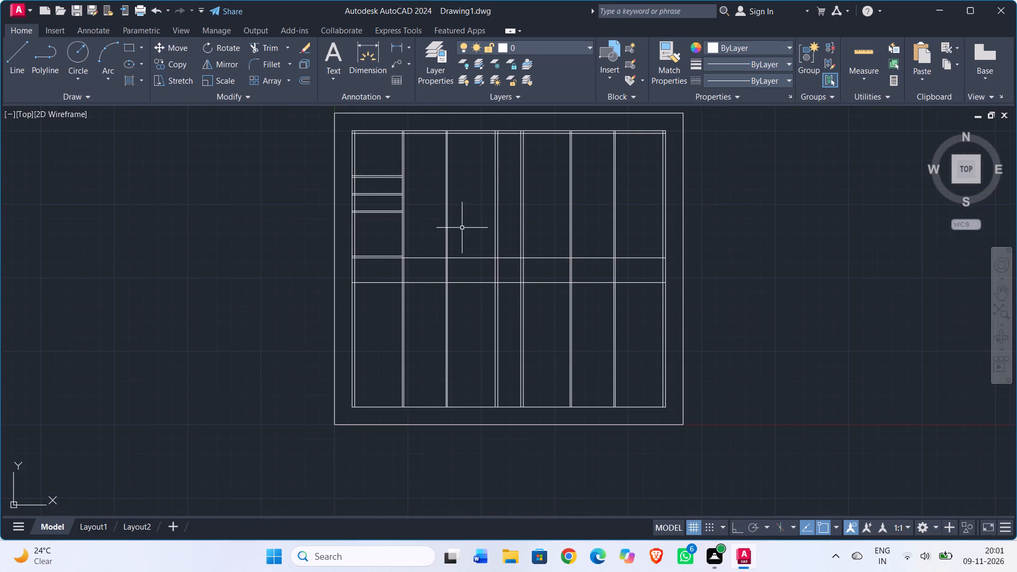
middle_drag(462, 228, 458, 365)
scroll(424, 317, up, 2)
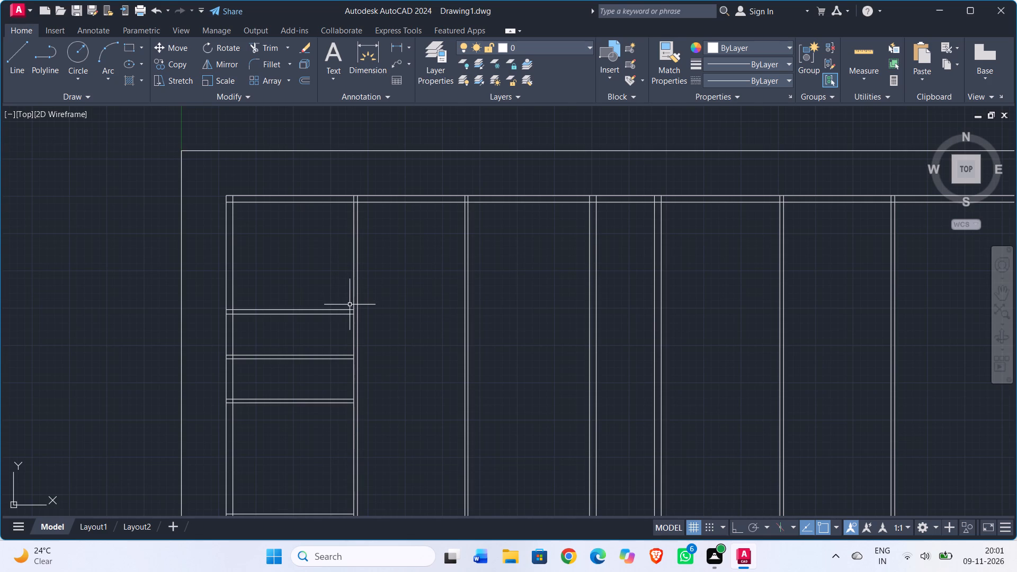
middle_drag(336, 292, 398, 318)
scroll(398, 318, up, 2)
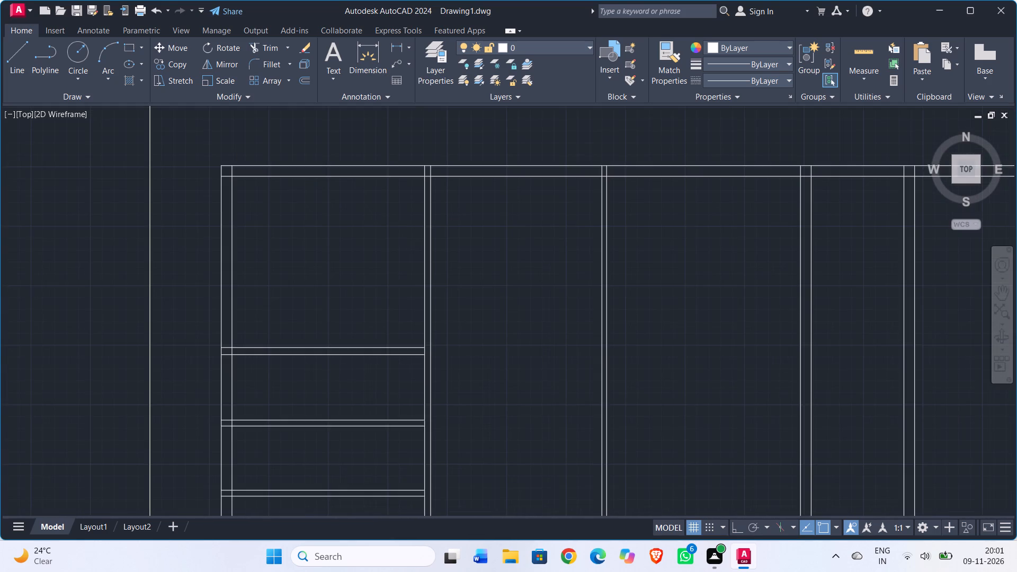
scroll(398, 318, down, 1)
middle_drag(398, 318, 435, 341)
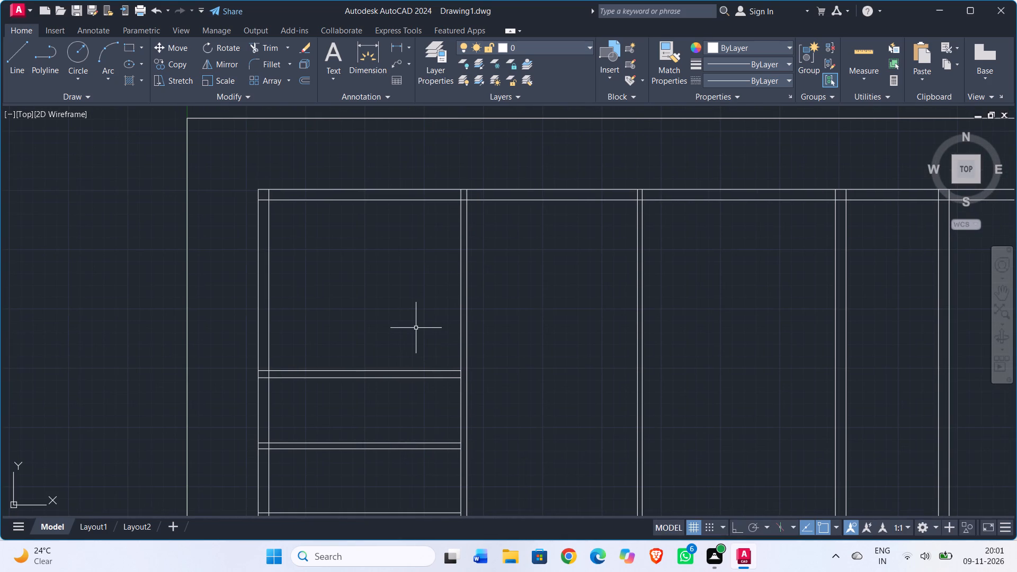
scroll(416, 328, down, 1)
middle_drag(415, 328, 368, 336)
middle_drag(366, 330, 317, 331)
scroll(405, 279, up, 1)
middle_drag(405, 279, 384, 307)
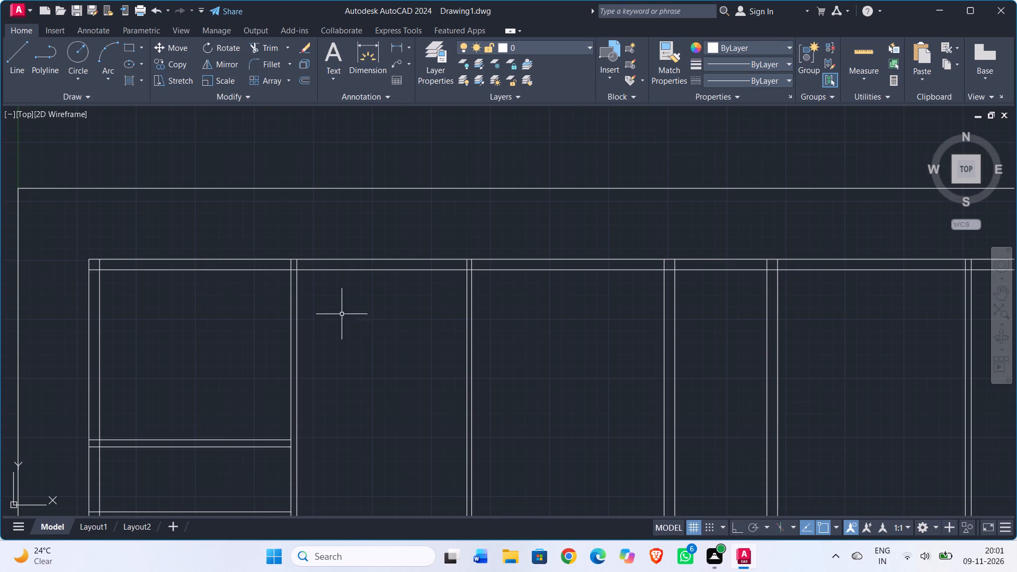
scroll(263, 335, down, 1)
middle_drag(263, 335, 335, 285)
scroll(319, 334, up, 2)
middle_drag(320, 337, 379, 315)
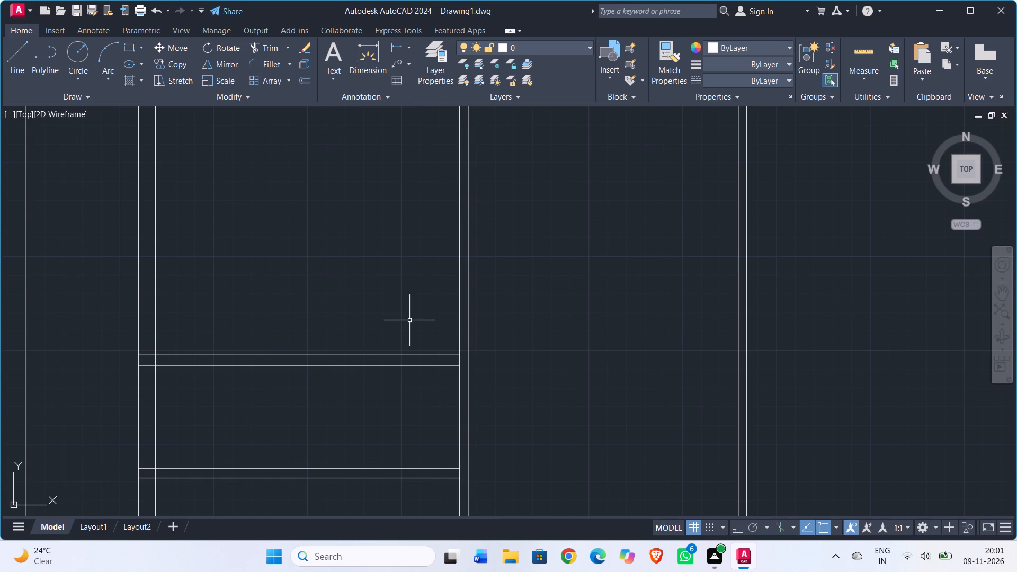
Trim the first interior vertical wall's left line between the two faces of the first horizontal wall.
scroll(409, 320, down, 1)
middle_drag(409, 320, 433, 318)
scroll(434, 322, up, 2)
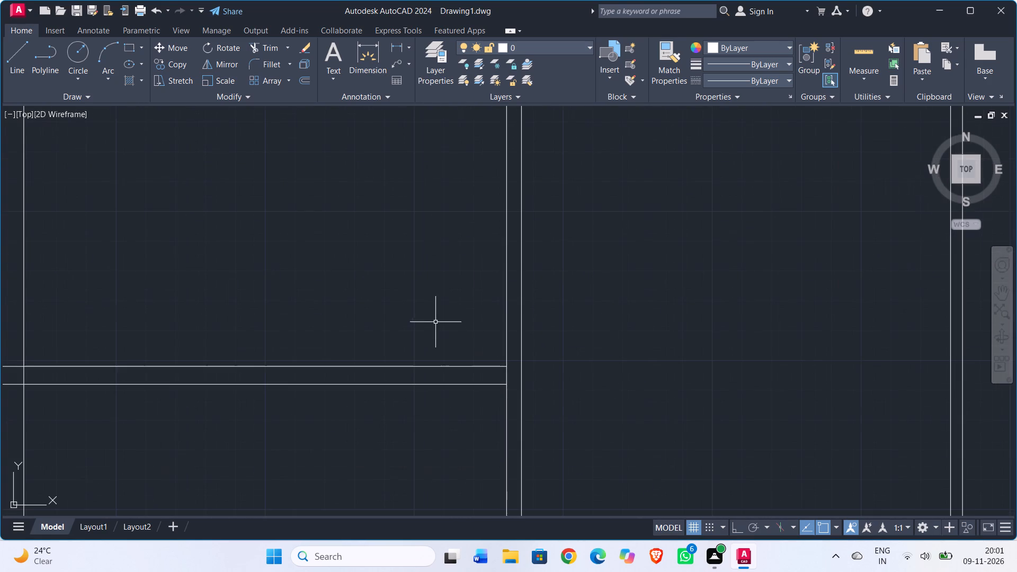
key(t)
key(r)
key(Return)
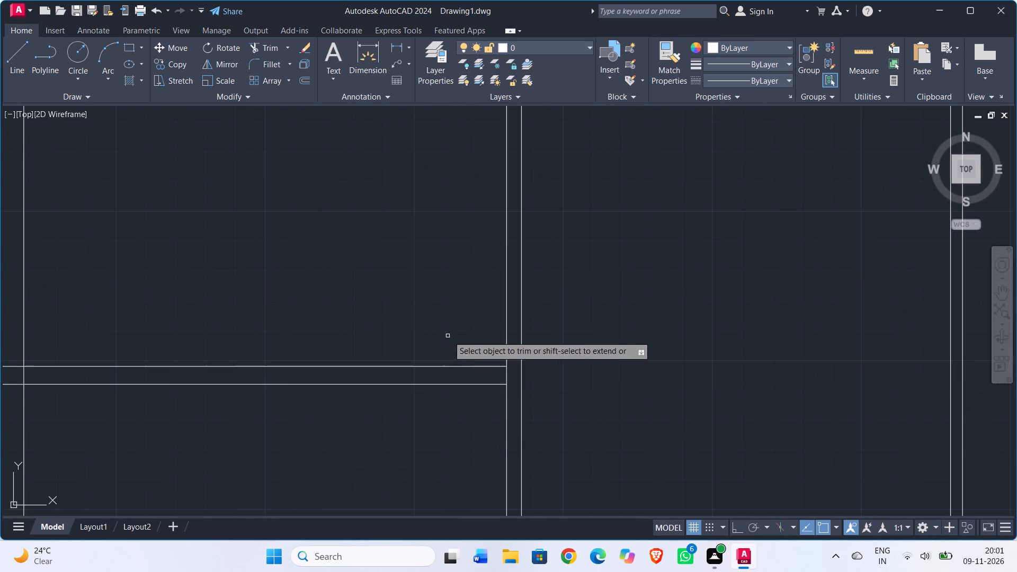
click(506, 374)
key(Escape)
scroll(432, 317, down, 2)
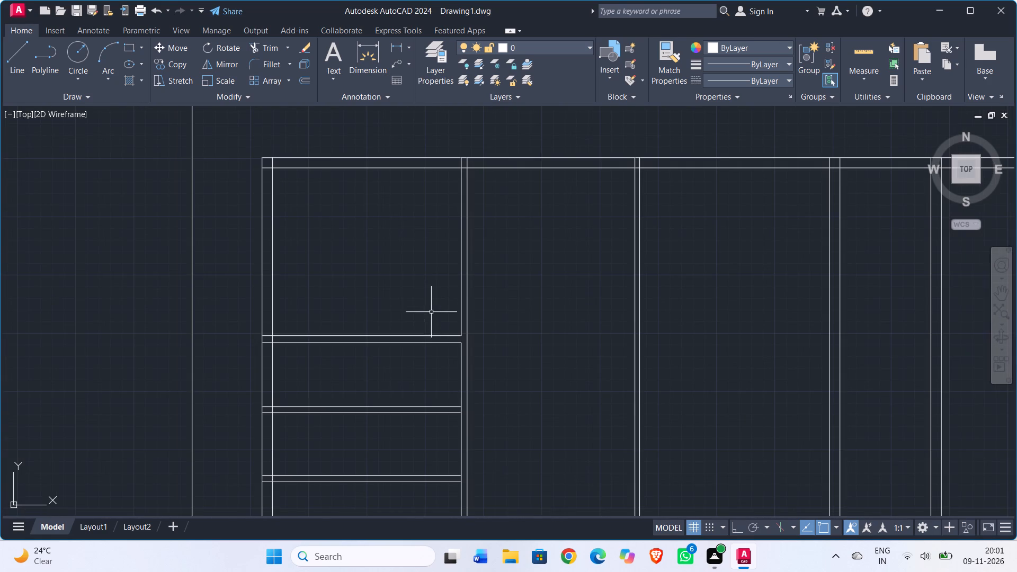
Draw a short line closing the first horizontal wall's right end between its upper and lower lines.
middle_drag(414, 294, 471, 294)
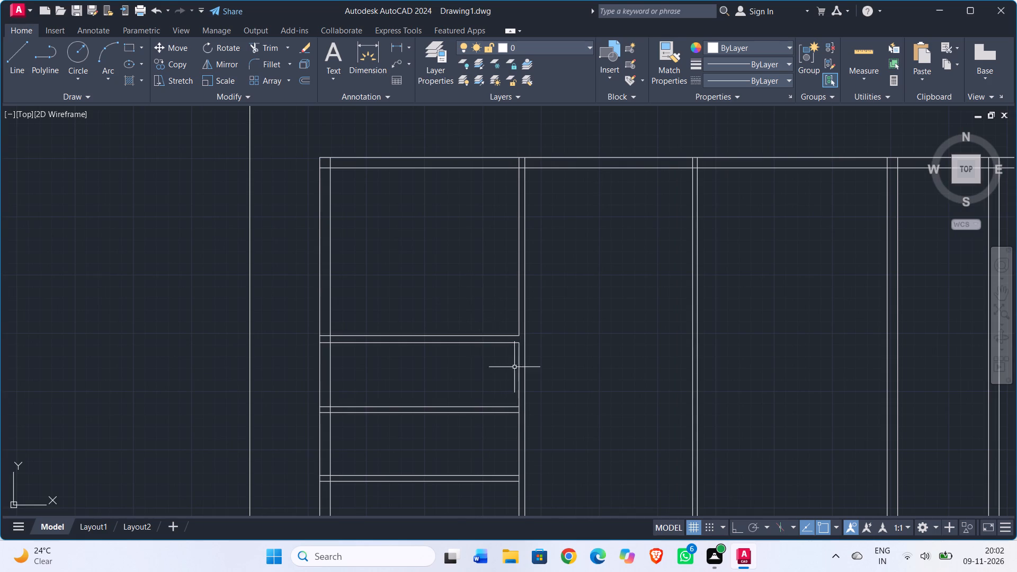
scroll(515, 366, up, 2)
middle_drag(483, 362, 442, 371)
key(l)
key(Return)
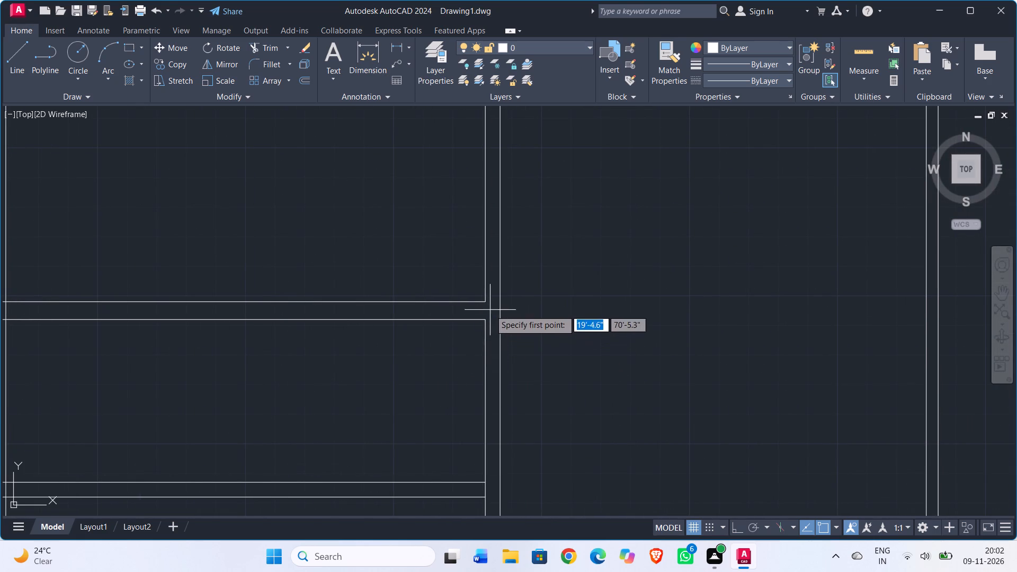
click(487, 302)
click(485, 321)
key(Escape)
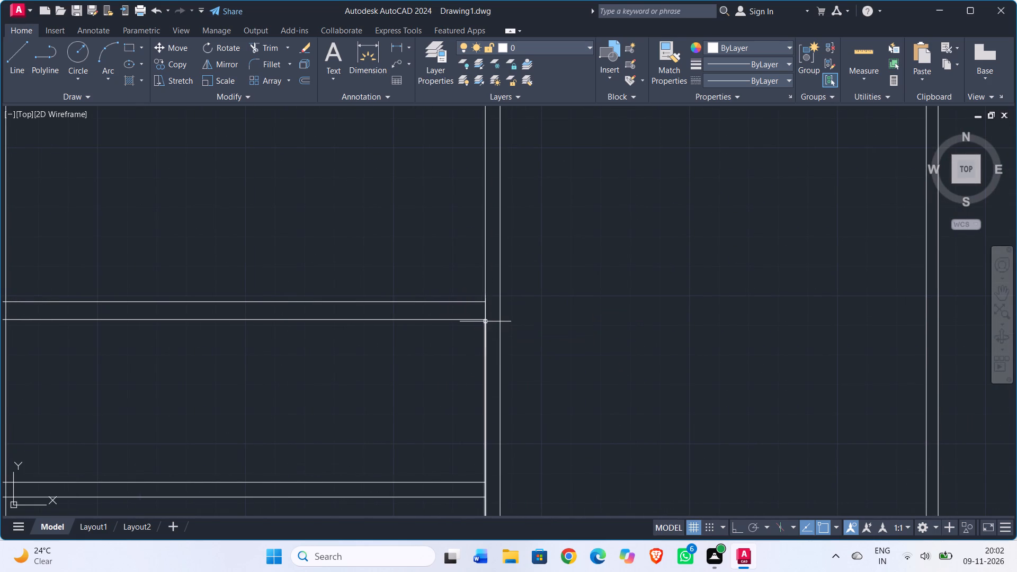
Offset the short closing line 6" to the left inside the first horizontal wall.
scroll(485, 329, up, 2)
text(off)
key(Return)
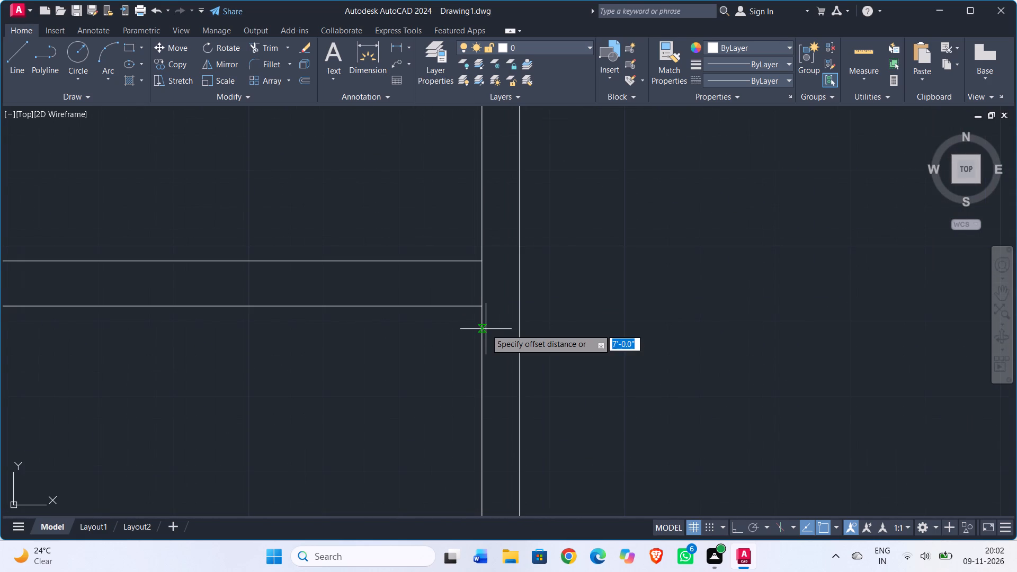
text(6")
key(Return)
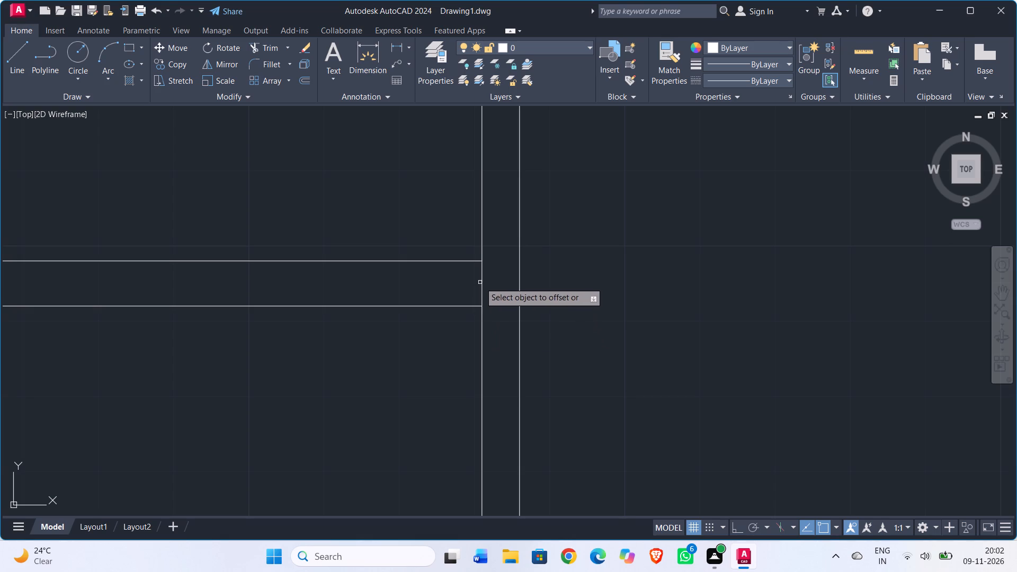
click(483, 284)
click(437, 286)
key(Escape)
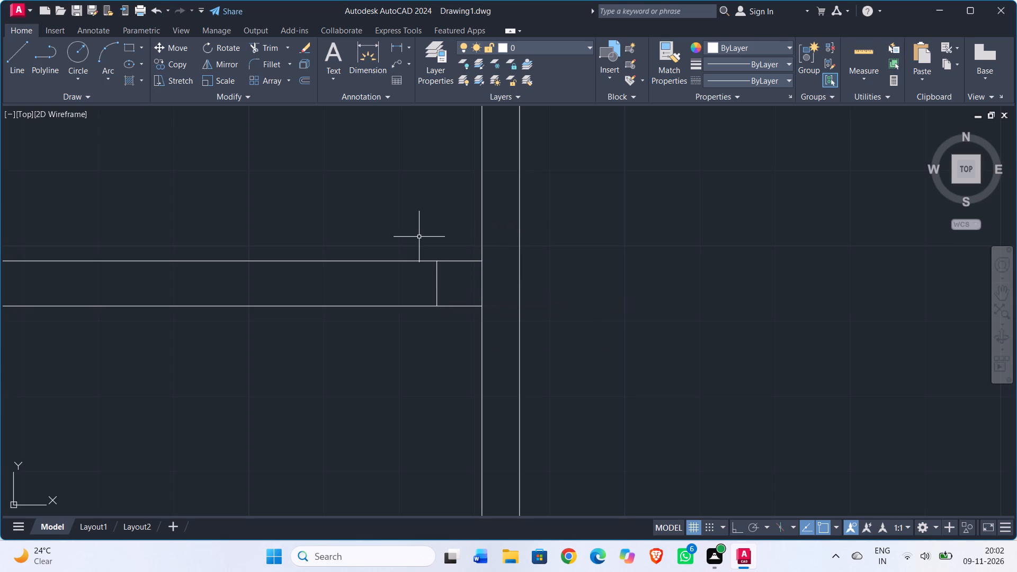
With Ortho on, draw a 3' vertical door-leaf line upward from the offset line's lower end.
key(l)
key(Return)
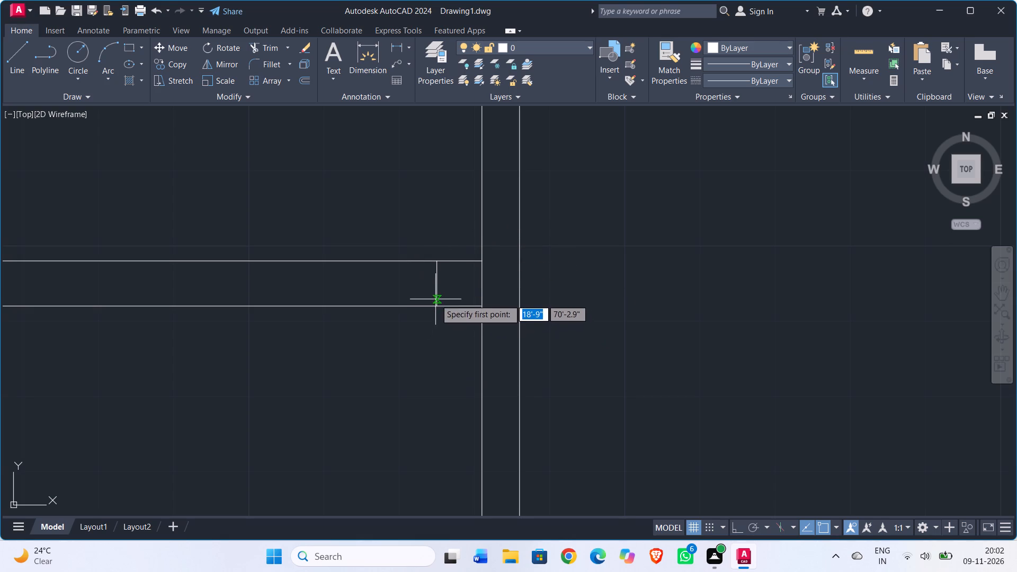
drag(438, 305, 438, 300)
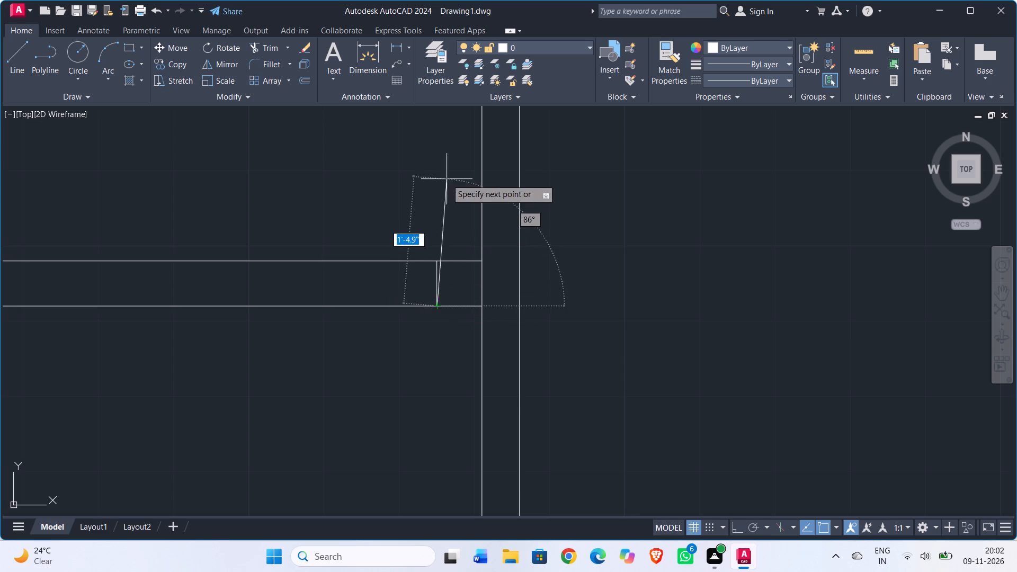
click(738, 524)
middle_drag(410, 146, 415, 318)
scroll(423, 302, down, 1)
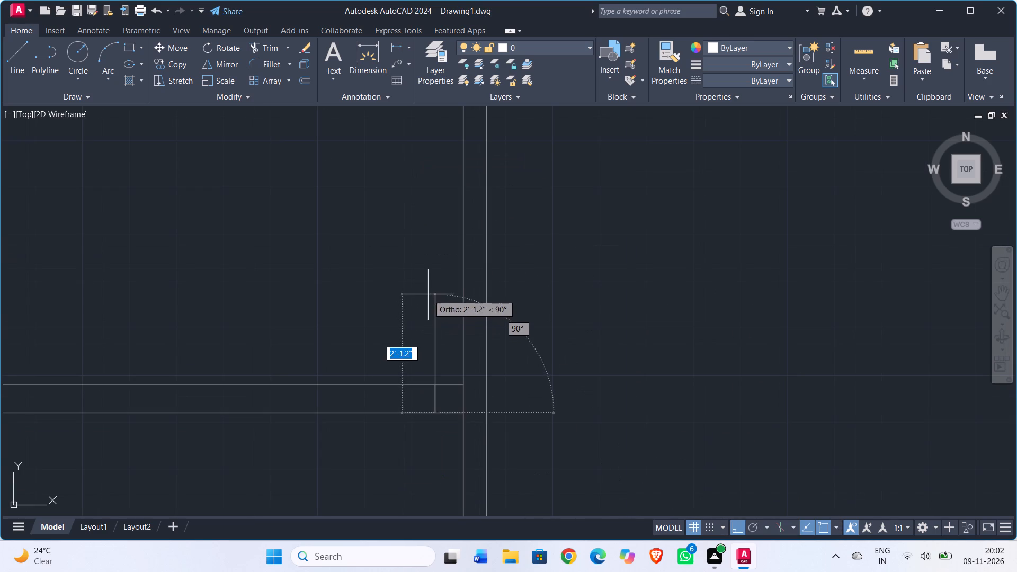
text(3')
key(Return)
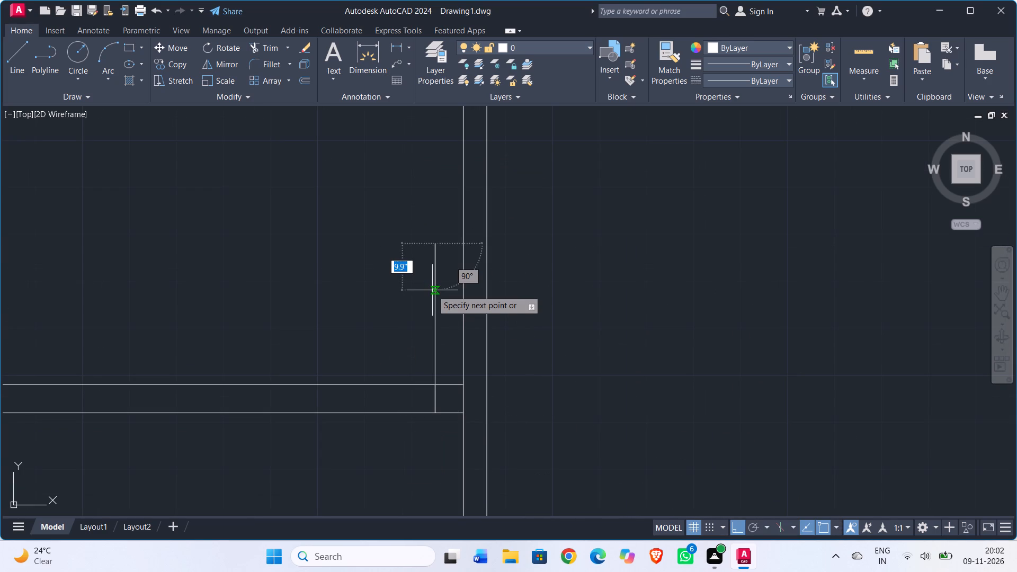
key(Escape)
Draw a 3' horizontal line leftward from the door leaf's base along the wall's lower line.
scroll(391, 282, down, 1)
middle_drag(391, 281, 489, 256)
key(l)
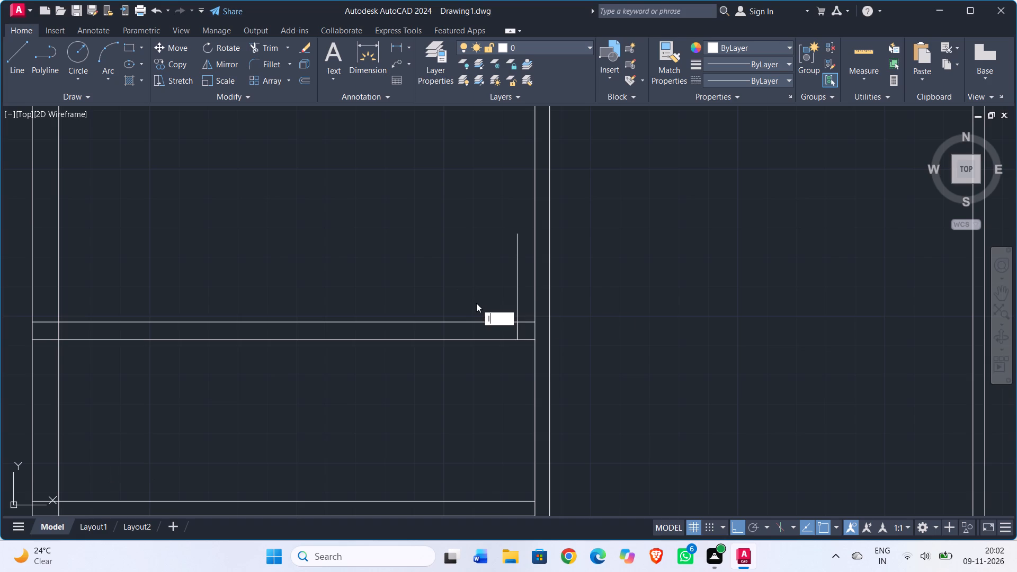
key(Return)
click(519, 337)
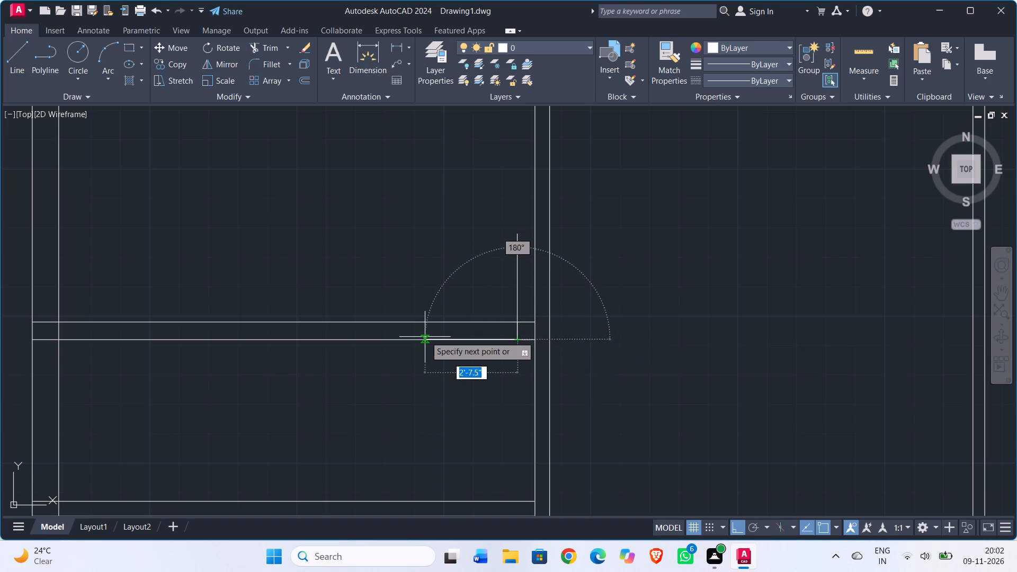
key(3)
key(apostrophe)
key(Return)
key(Escape)
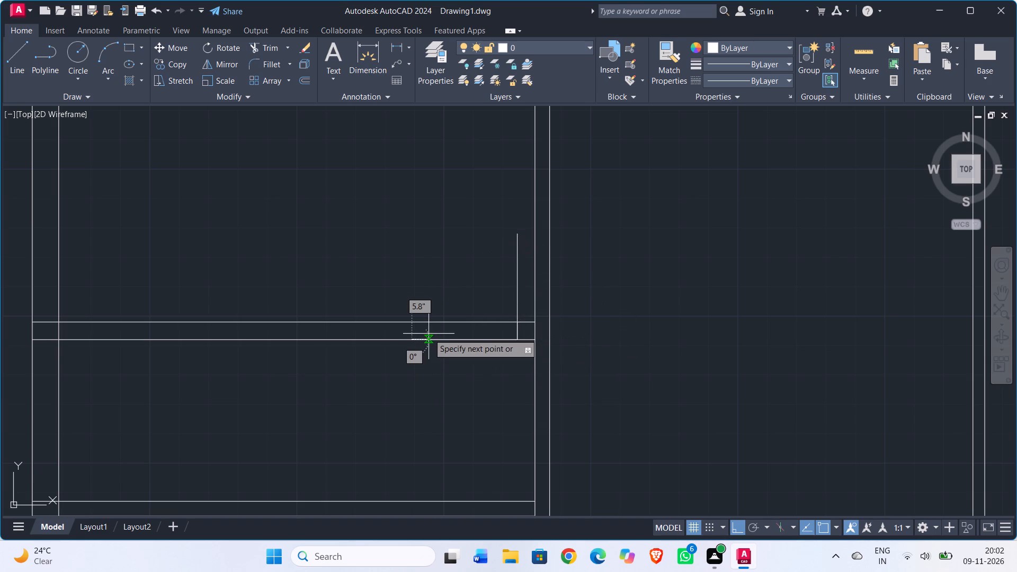
Draw the door swing as a Start, Center, End arc from the leaf's top to the 3' line's left end, centred on the leaf's base.
click(110, 76)
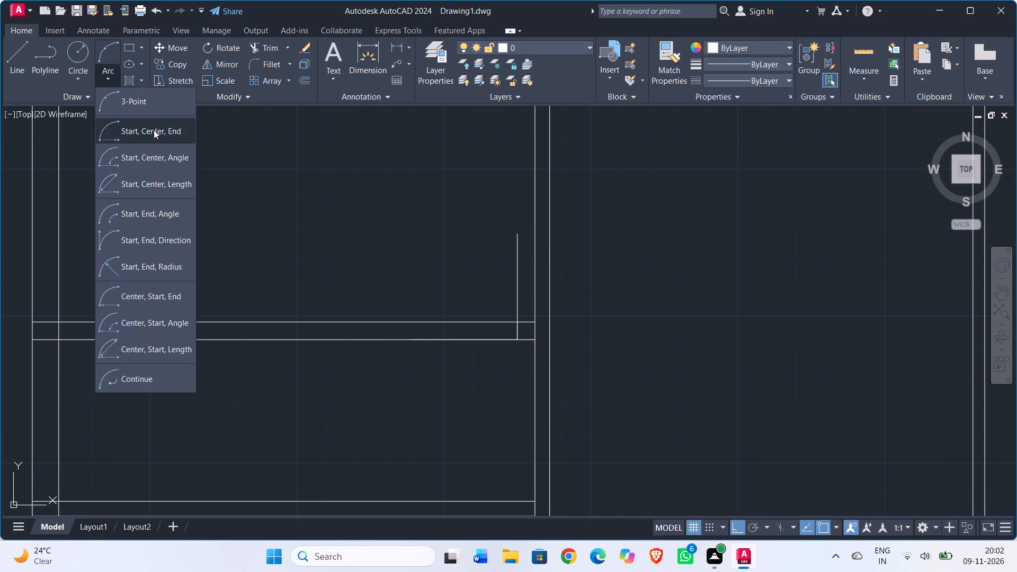
click(154, 130)
click(516, 231)
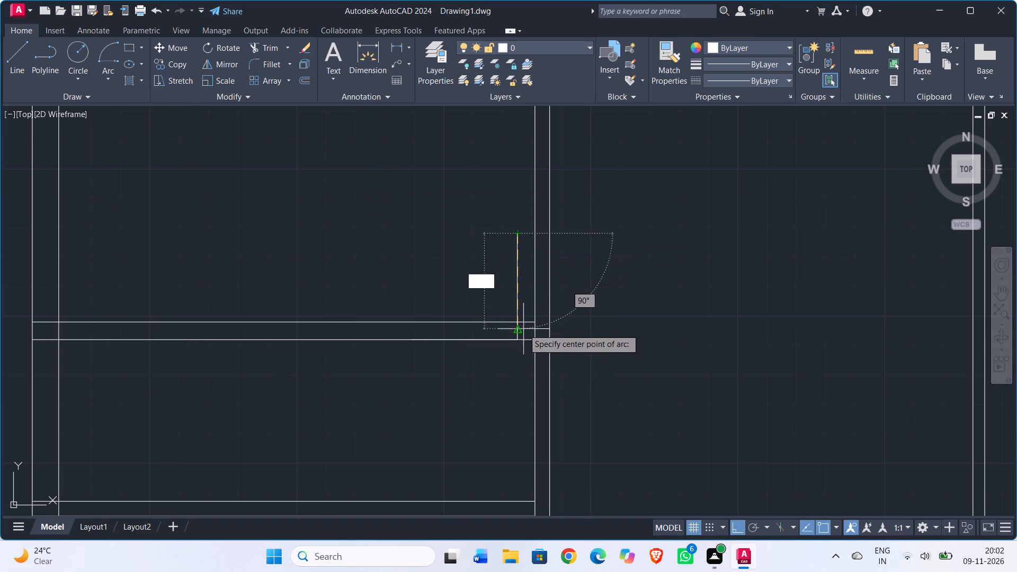
click(519, 341)
click(413, 343)
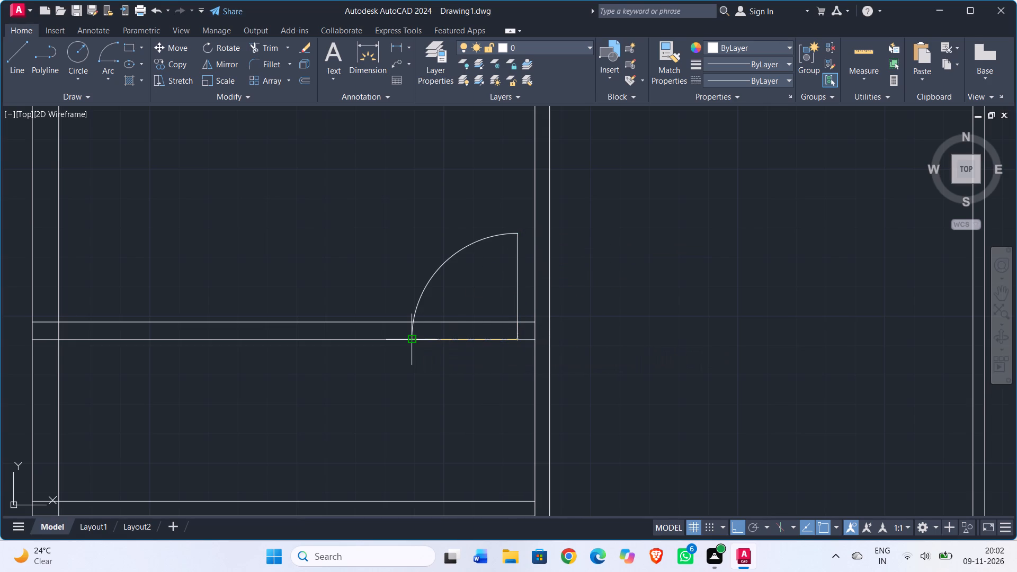
key(Escape)
scroll(425, 321, up, 1)
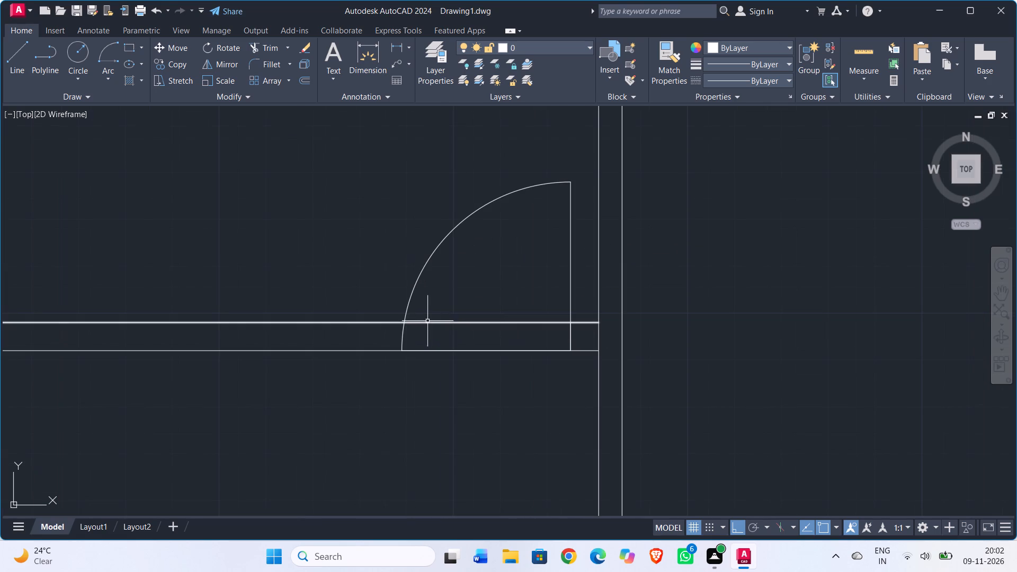
Offset the vertical door-leaf line 3' to the left, to the far end of the door swing.
key(Escape)
key(o)
text(ff)
key(Return)
key(3)
key(apostrophe)
key(Return)
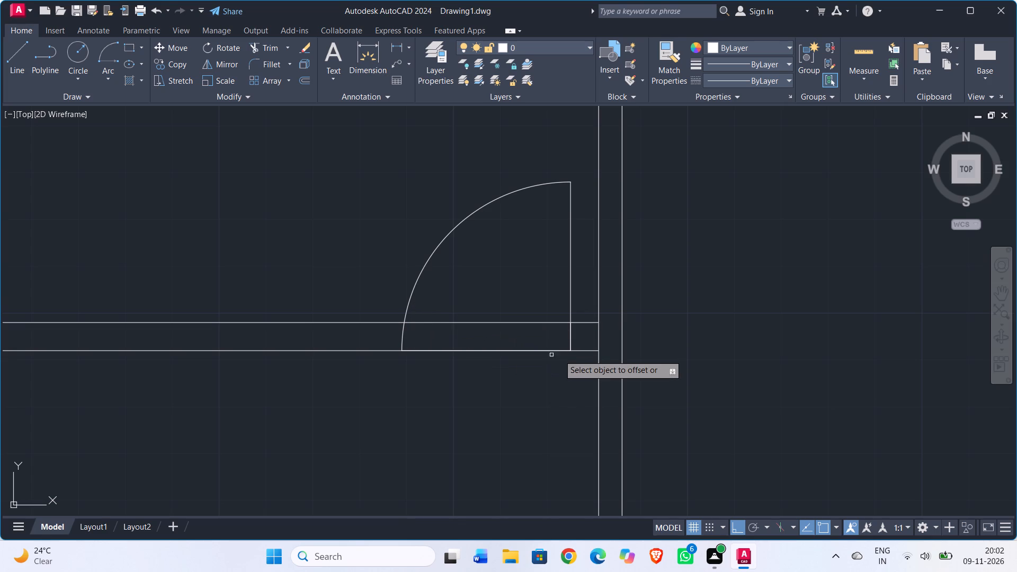
click(570, 339)
click(369, 334)
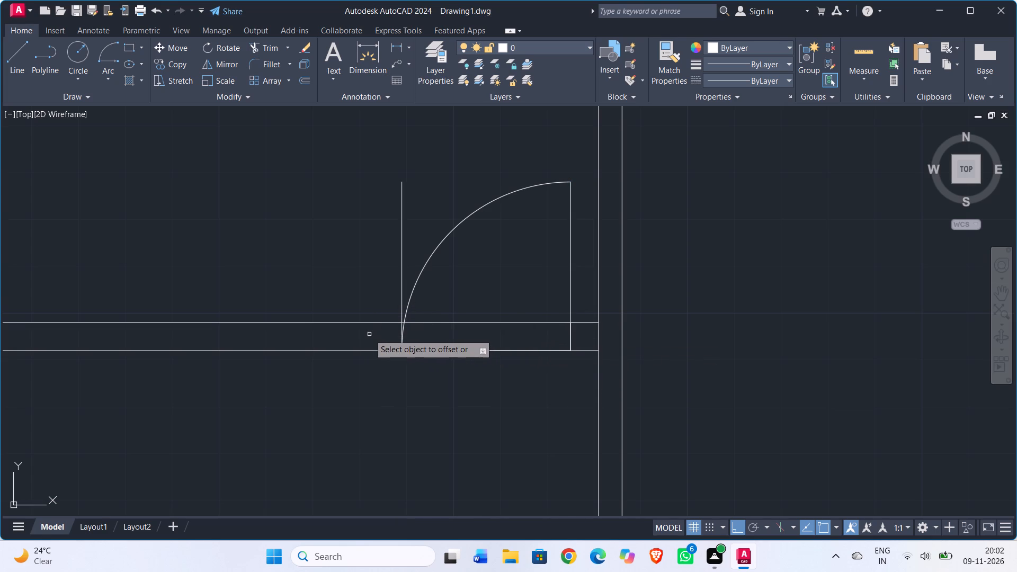
key(Escape)
Trim the offset line above the first horizontal wall and both wall lines between the door jambs to open the doorway.
text(tr)
key(Return)
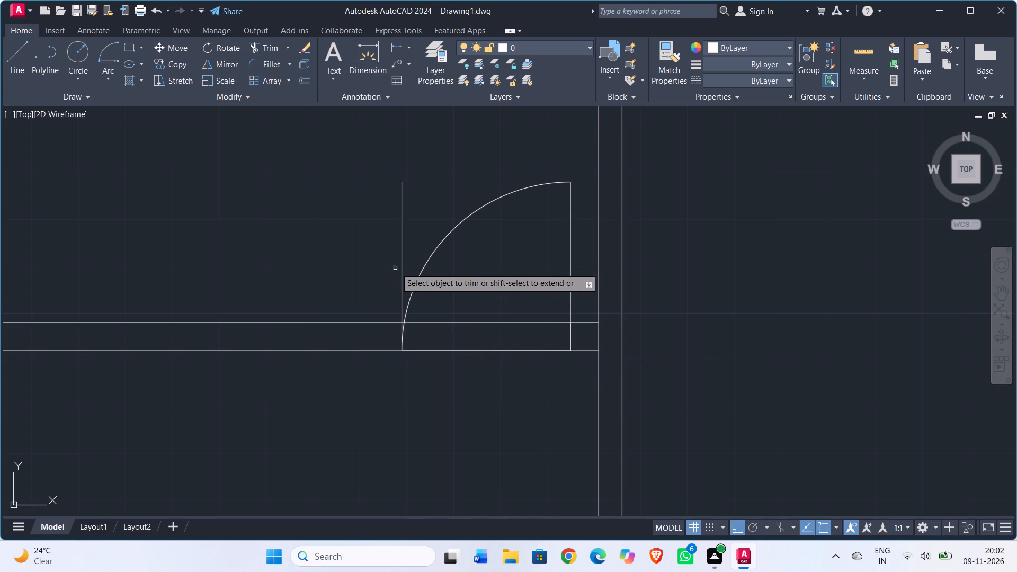
click(403, 270)
scroll(445, 316, up, 2)
drag(448, 314, 448, 319)
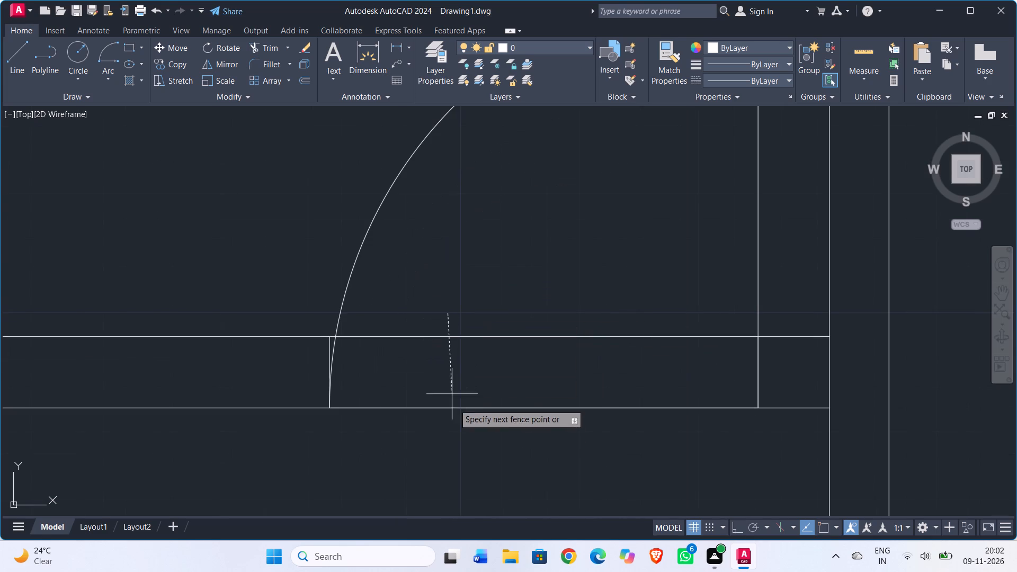
click(459, 425)
scroll(318, 335, up, 3)
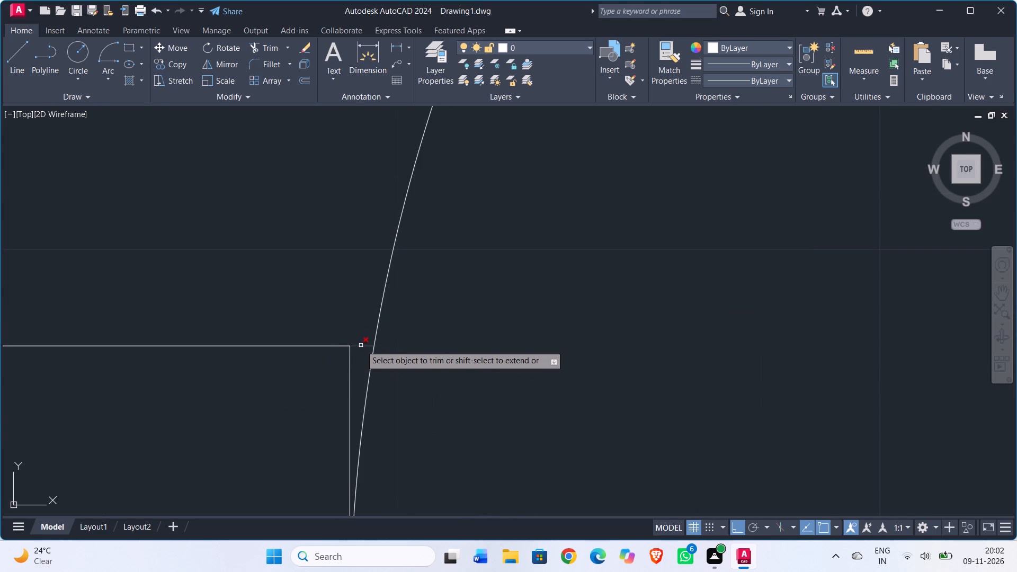
click(361, 345)
scroll(460, 353, down, 4)
middle_drag(538, 350, 365, 297)
Trim the crossing line pieces at both ends of the first horizontal wall where it meets the vertical walls.
scroll(559, 320, up, 2)
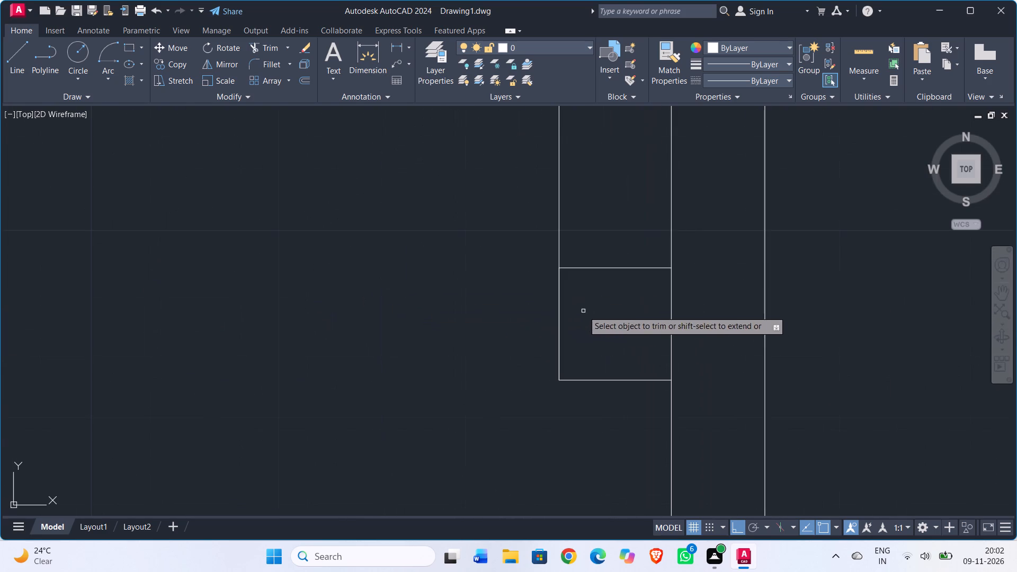
drag(655, 310, 661, 312)
drag(693, 318, 687, 319)
scroll(675, 324, down, 3)
scroll(563, 324, down, 2)
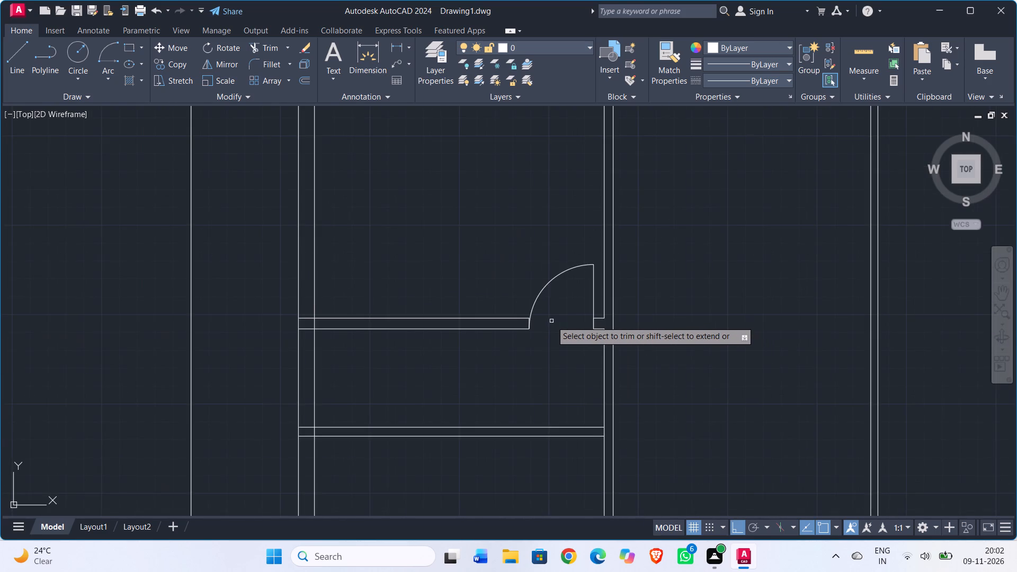
middle_drag(551, 320, 575, 287)
scroll(350, 273, up, 2)
click(304, 295)
drag(304, 347, 303, 339)
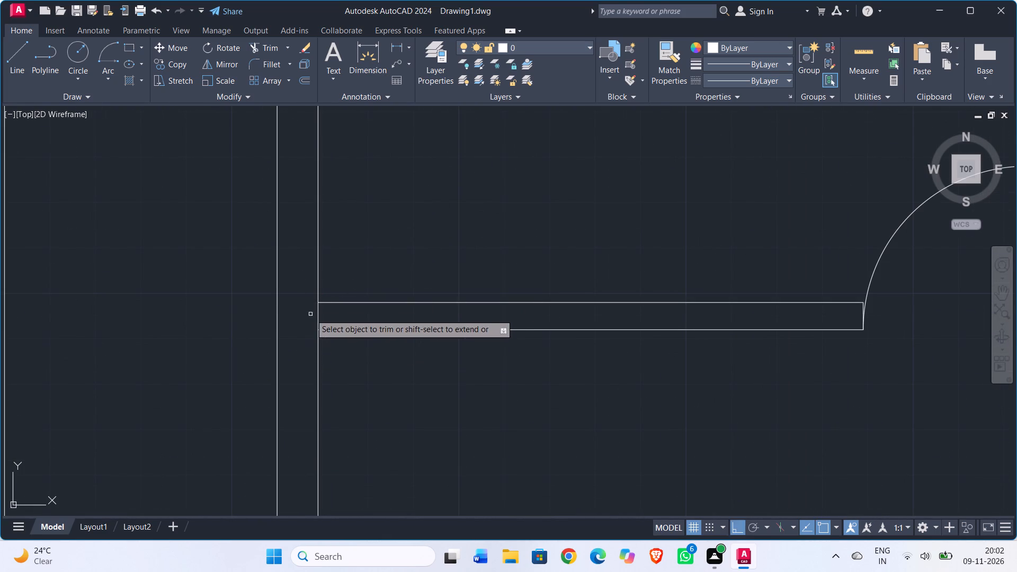
click(312, 312)
click(342, 316)
scroll(350, 317, down, 3)
middle_drag(486, 337, 405, 347)
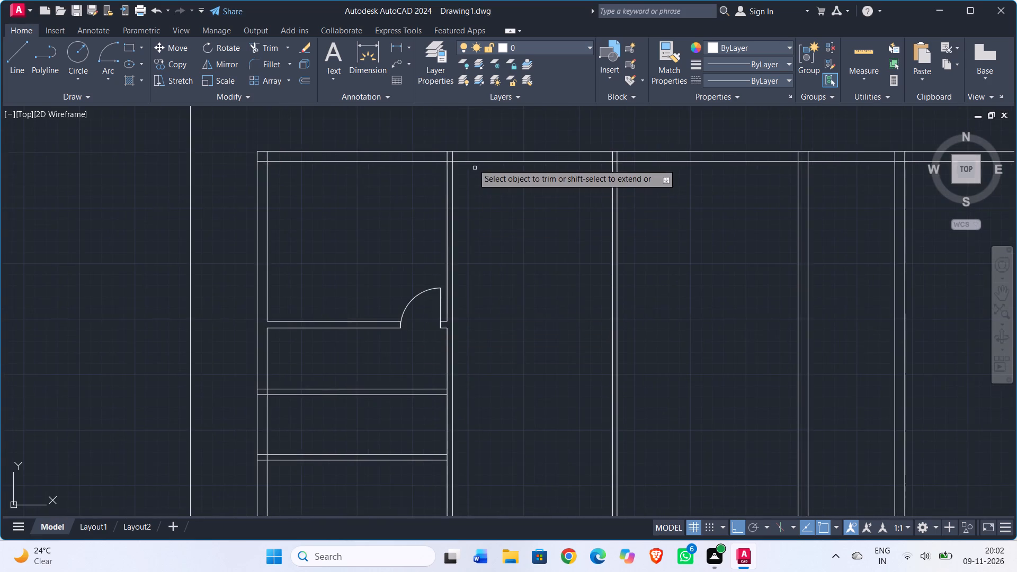
Trim the overlapping lines where the first interior vertical wall meets the top outer wall and at the building's top-left corner.
scroll(449, 144, up, 4)
drag(407, 186, 417, 189)
drag(483, 189, 450, 195)
drag(439, 203, 439, 210)
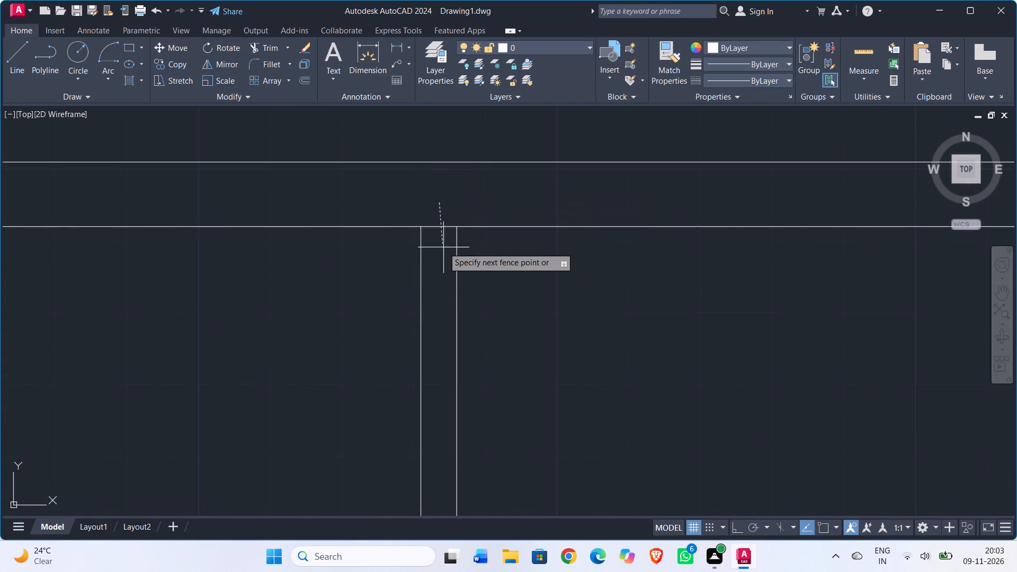
drag(447, 262, 443, 256)
scroll(424, 210, down, 4)
scroll(233, 195, up, 3)
drag(297, 235, 281, 240)
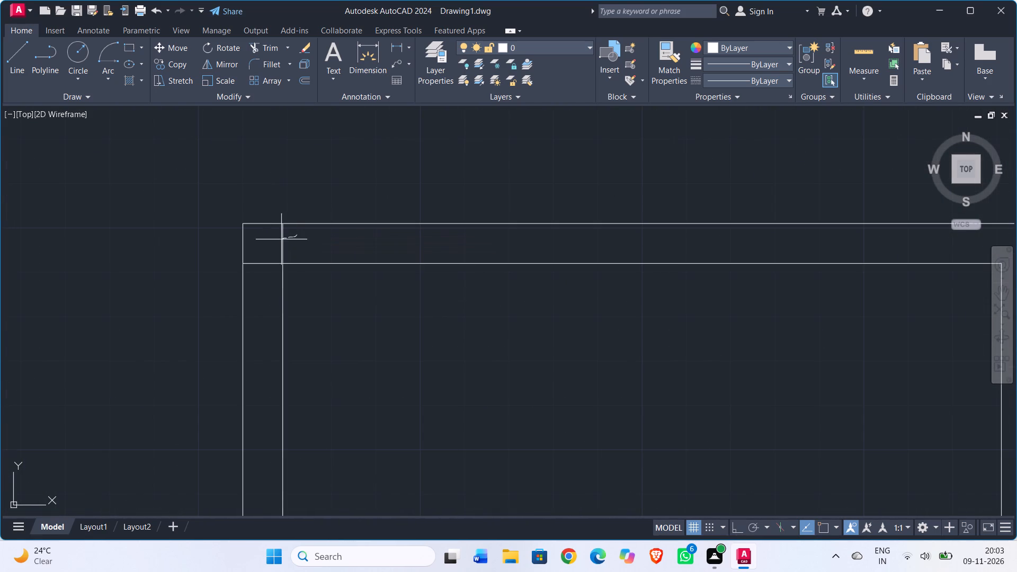
drag(281, 240, 263, 275)
scroll(266, 257, down, 3)
middle_drag(349, 299, 374, 163)
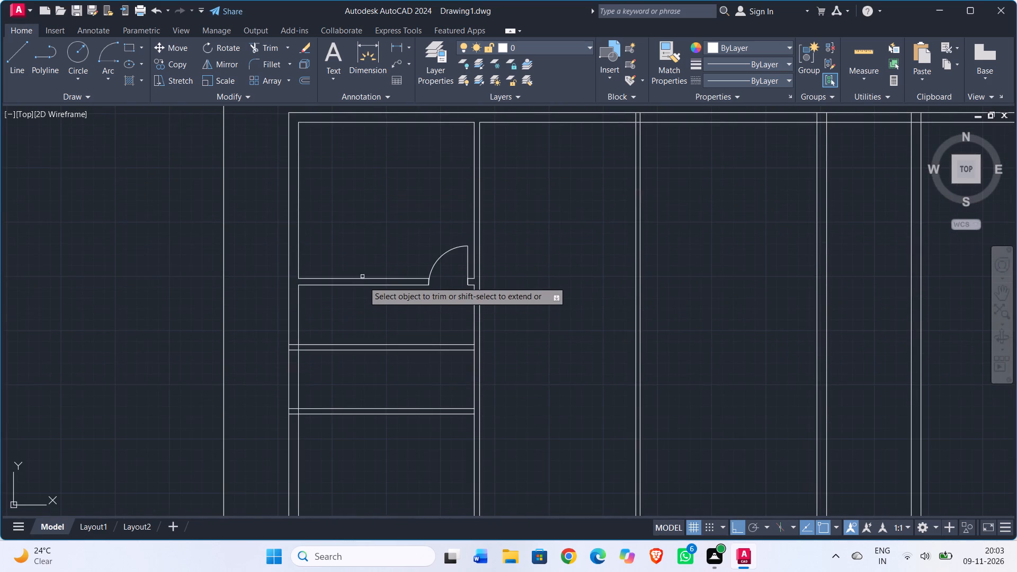
scroll(363, 297, up, 1)
middle_drag(363, 297, 419, 291)
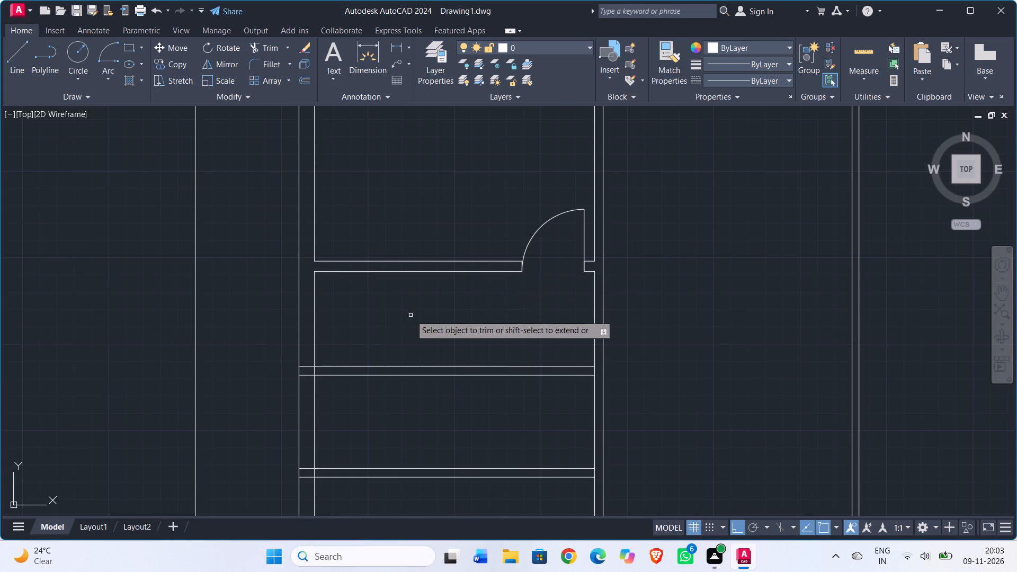
key(Escape)
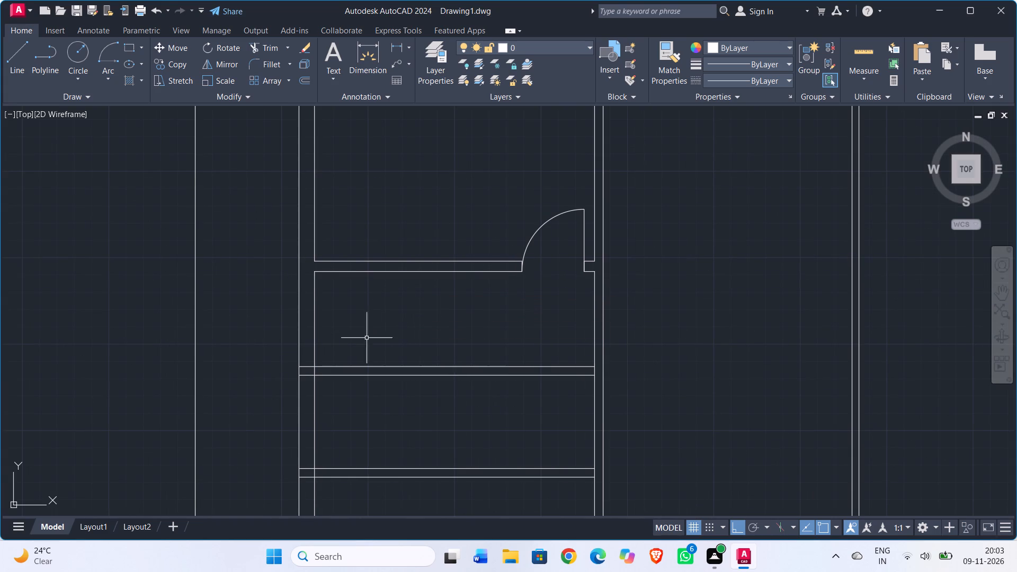
Trim the crossing line pieces where the second and third horizontal walls meet the left outer wall.
key(t)
key(r)
key(Return)
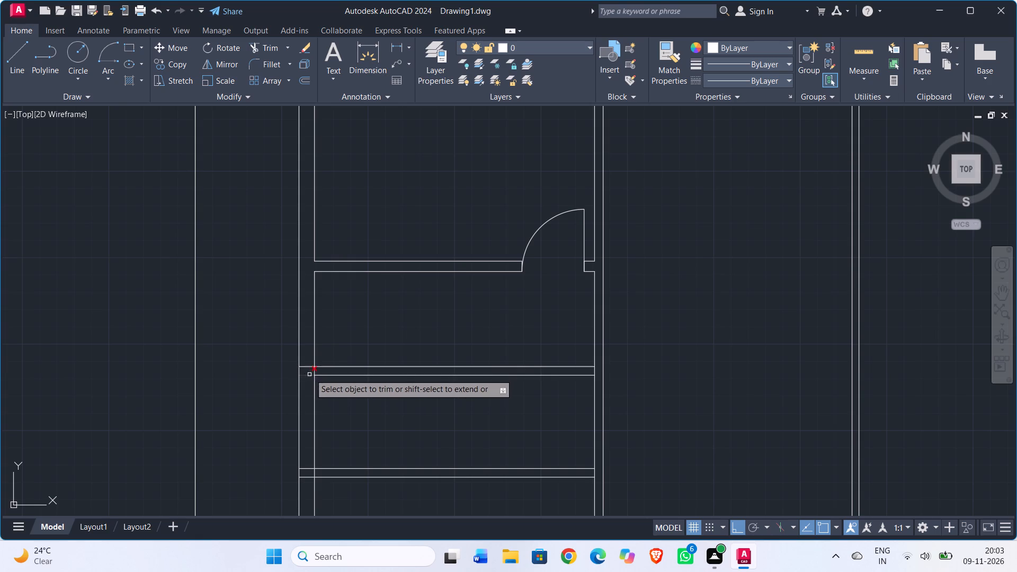
click(306, 362)
click(309, 387)
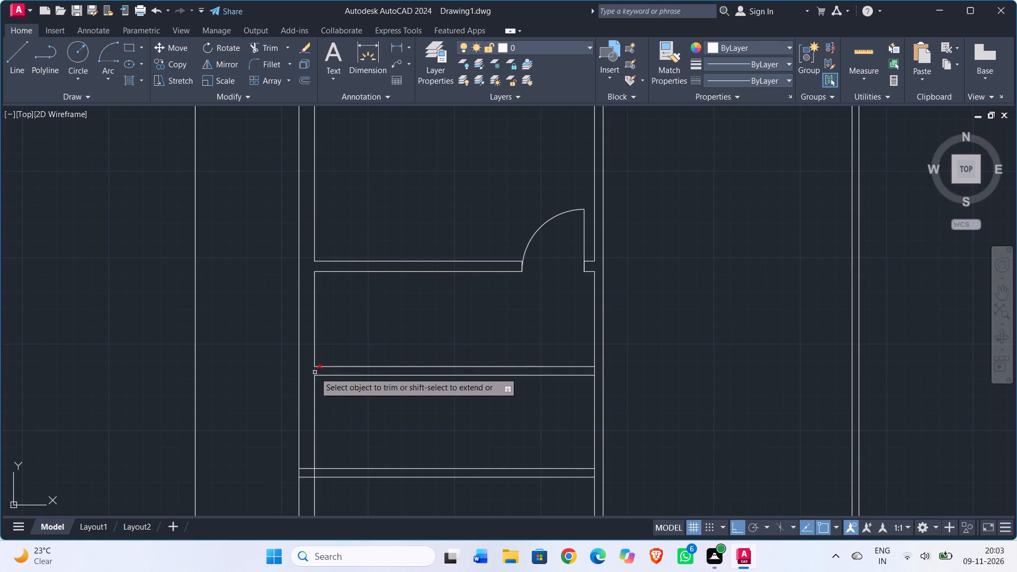
click(315, 372)
click(309, 464)
click(311, 490)
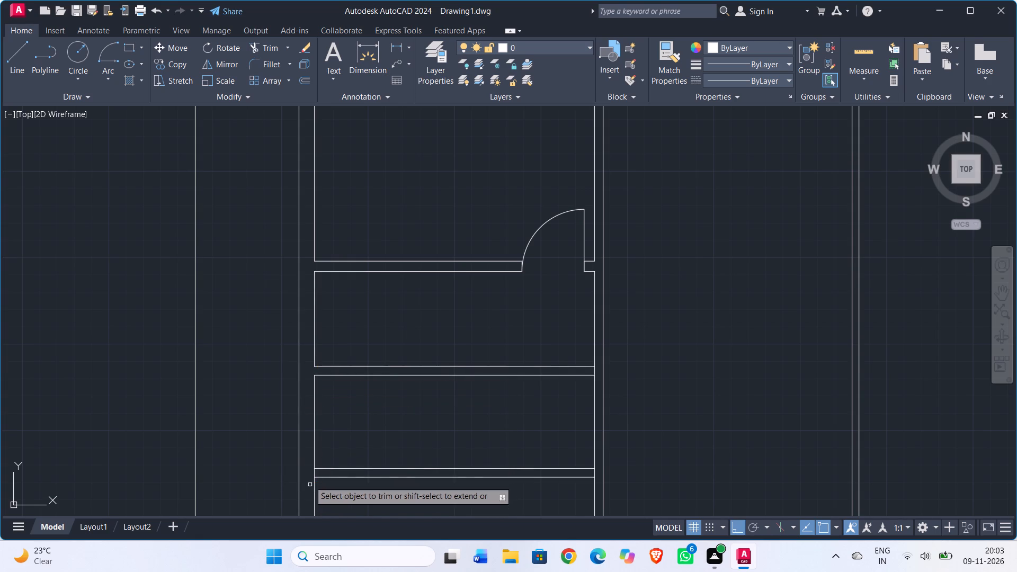
click(316, 472)
Trim the interior vertical wall's near line where the second and third horizontal walls meet it on their right ends.
middle_drag(448, 425, 380, 385)
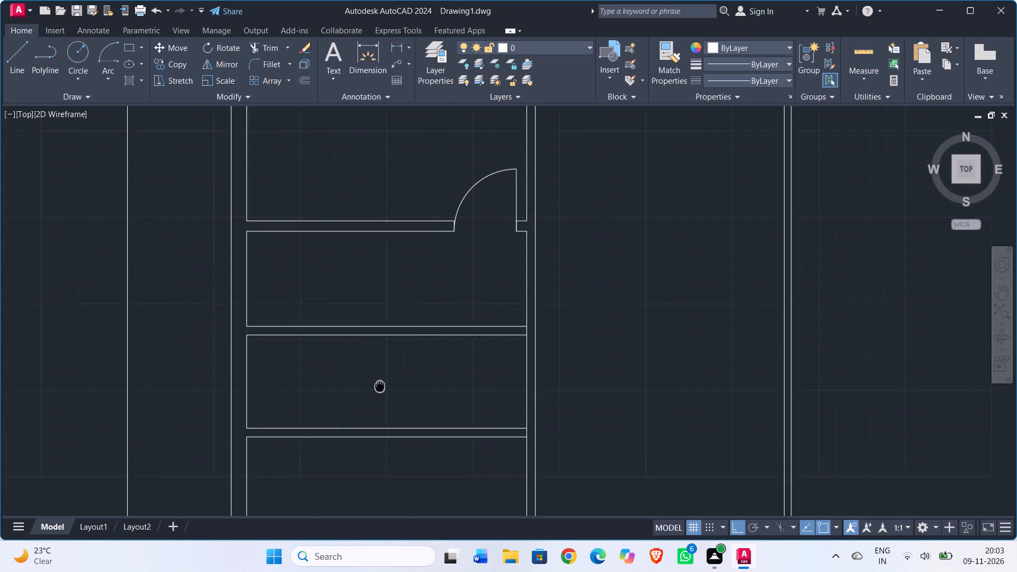
middle_drag(380, 385, 372, 363)
click(520, 310)
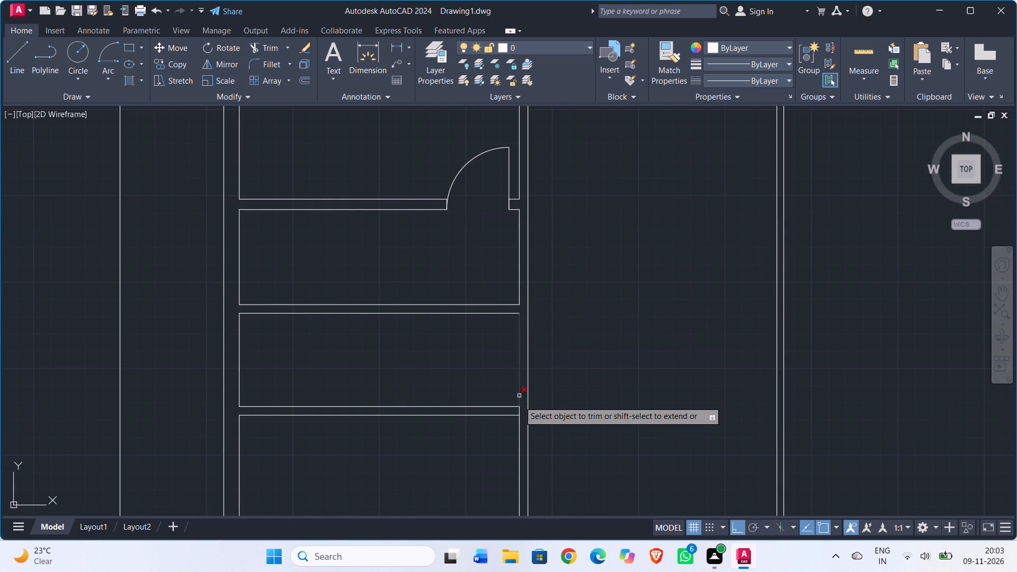
click(519, 412)
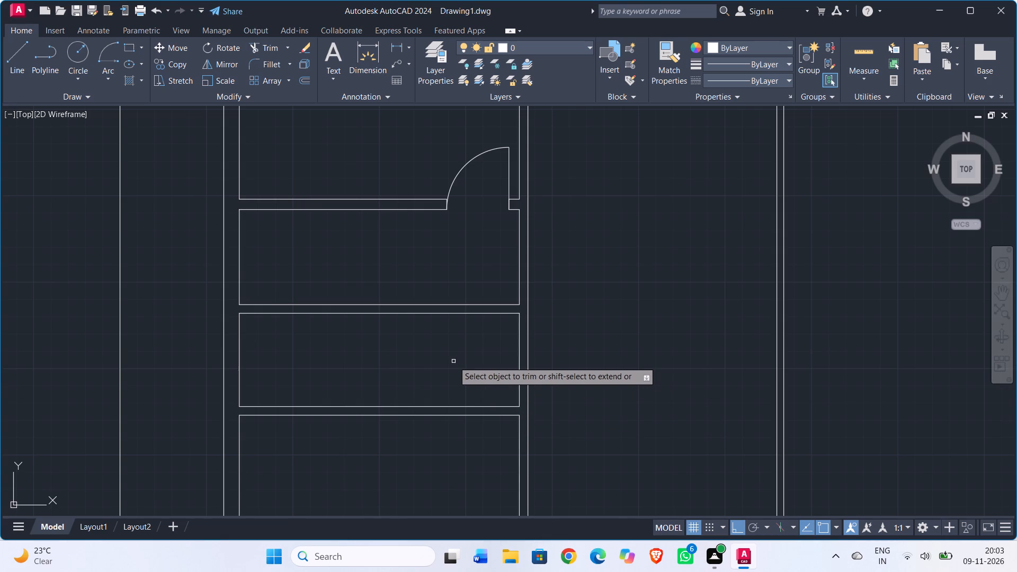
key(Escape)
Offset the left inner wall lines of the two rooms below the door 9'2" to the right.
middle_drag(392, 351, 484, 352)
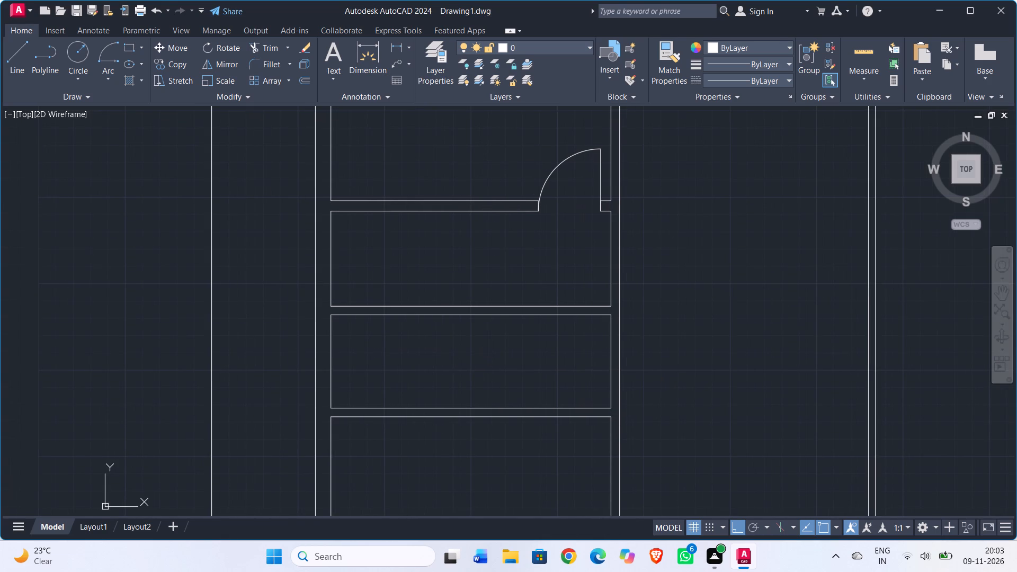
text(off)
key(Return)
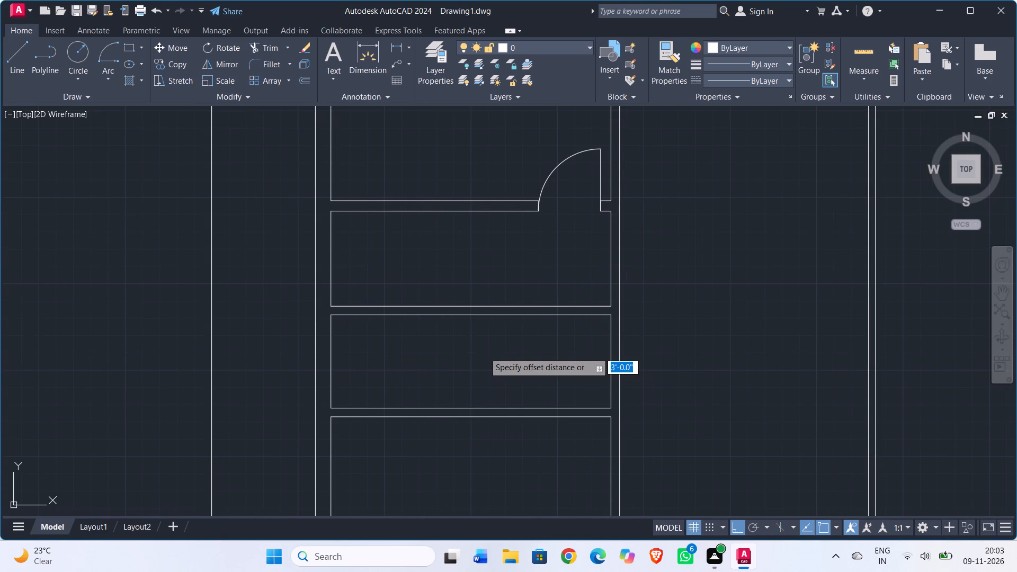
text(9'2")
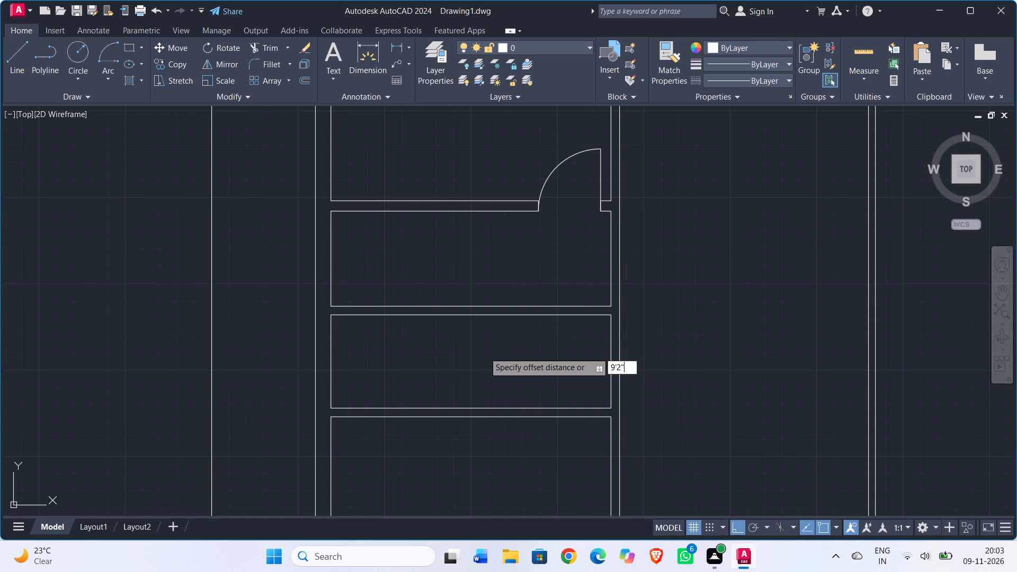
key(Return)
drag(331, 278, 350, 279)
click(442, 280)
drag(331, 383, 336, 382)
click(464, 380)
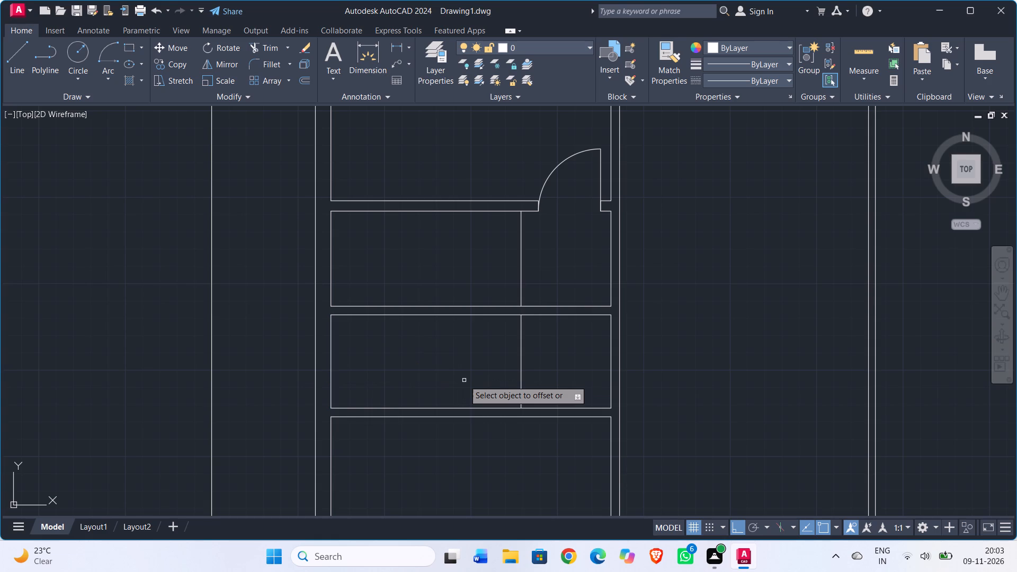
key(Escape)
Offset both new vertical partition lines 5" to the right to give the partitions their thickness.
text(off)
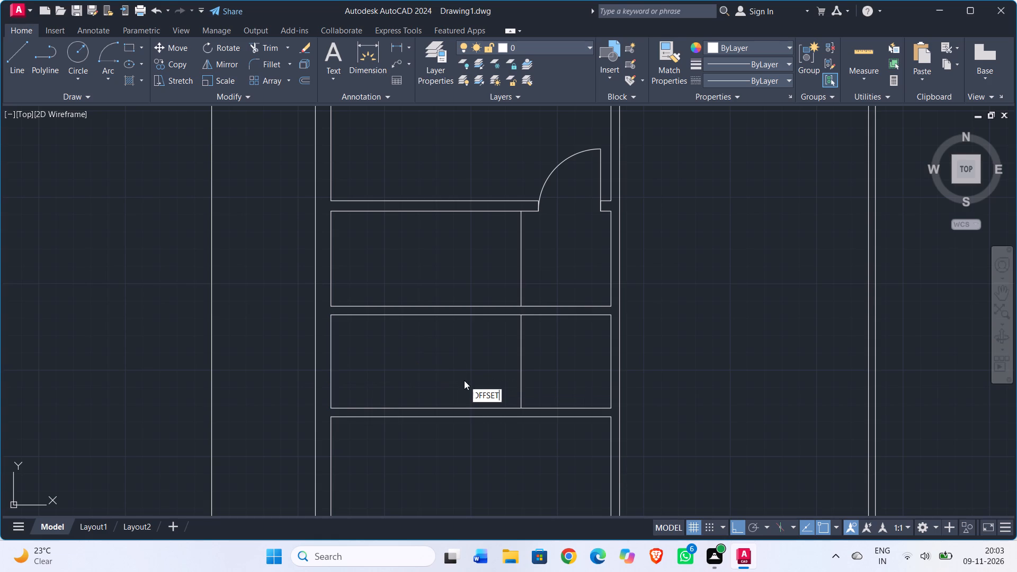
key(Return)
text(5")
key(Return)
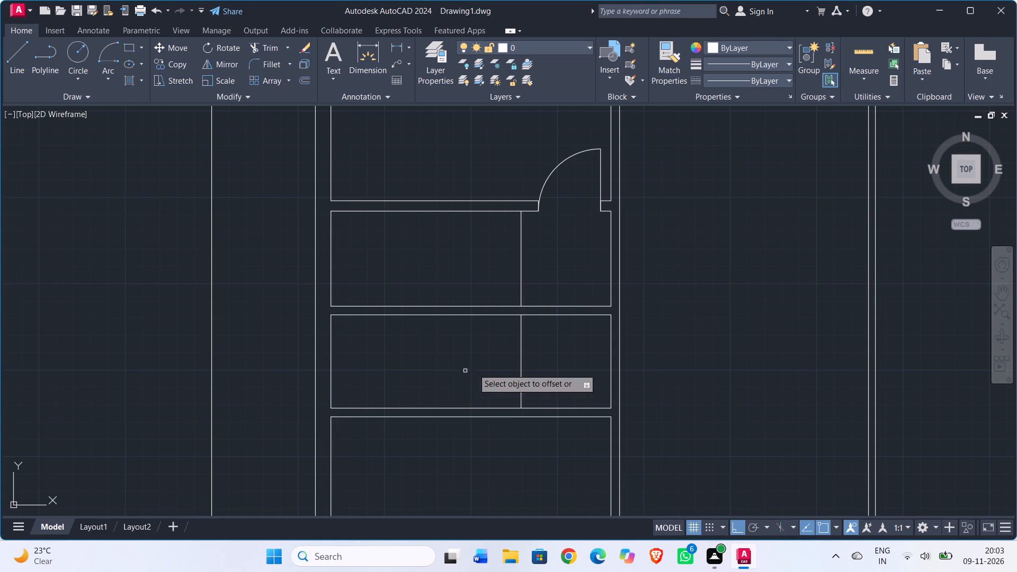
click(522, 263)
click(531, 262)
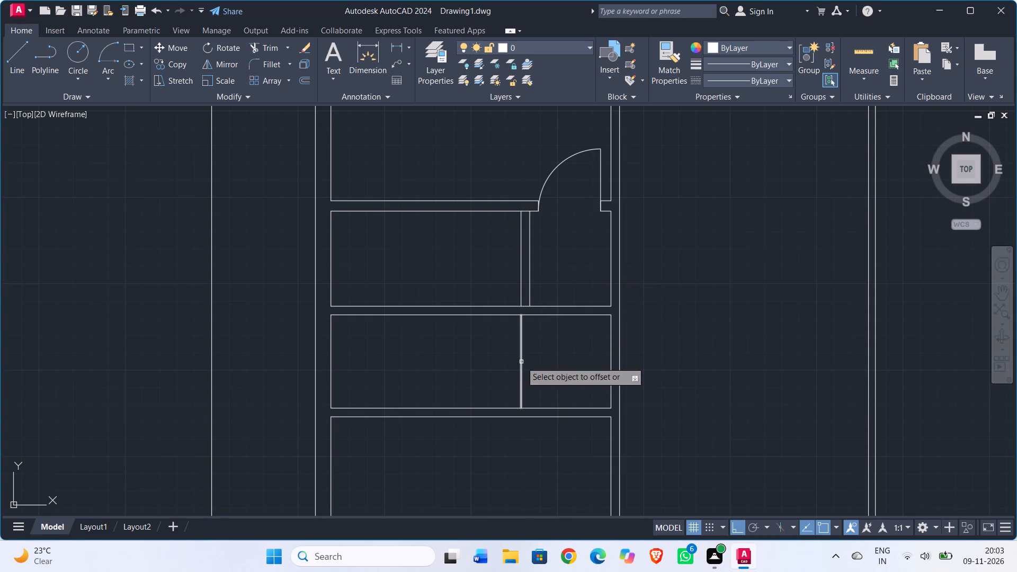
drag(521, 362, 530, 363)
click(554, 363)
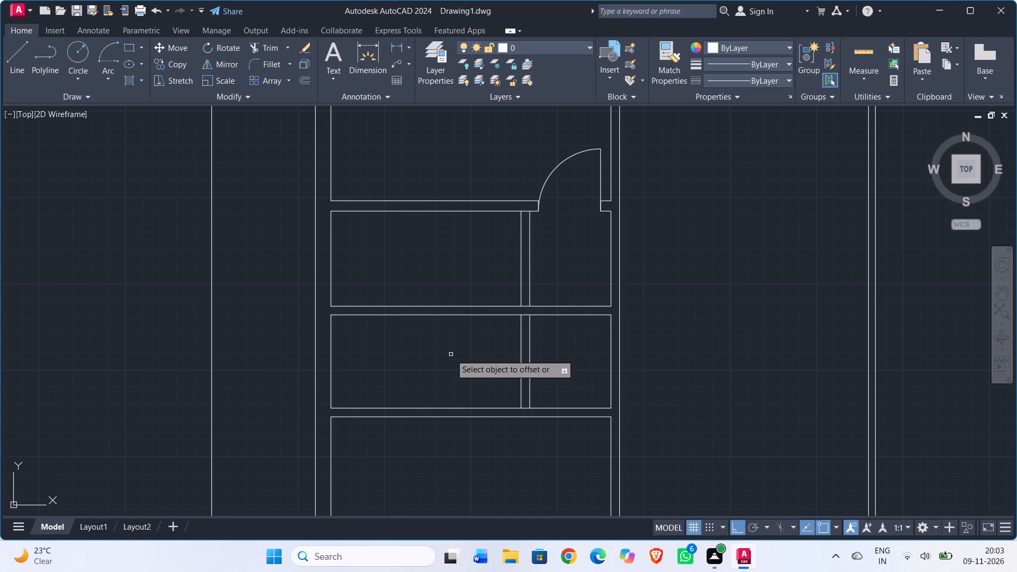
key(Escape)
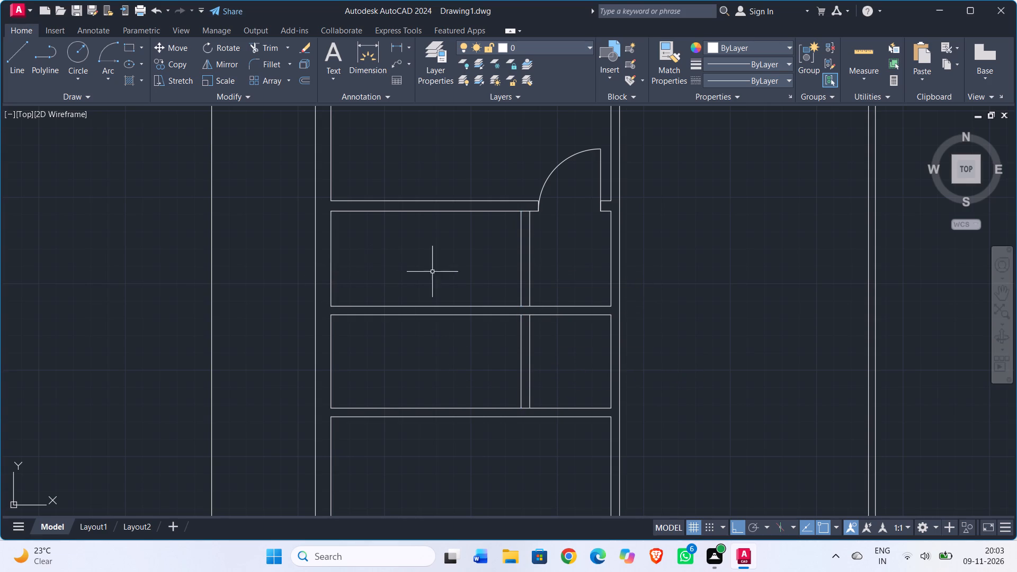
Draw a 6" vertical line across the first horizontal wall, upward from the upper partition's left line.
key(l)
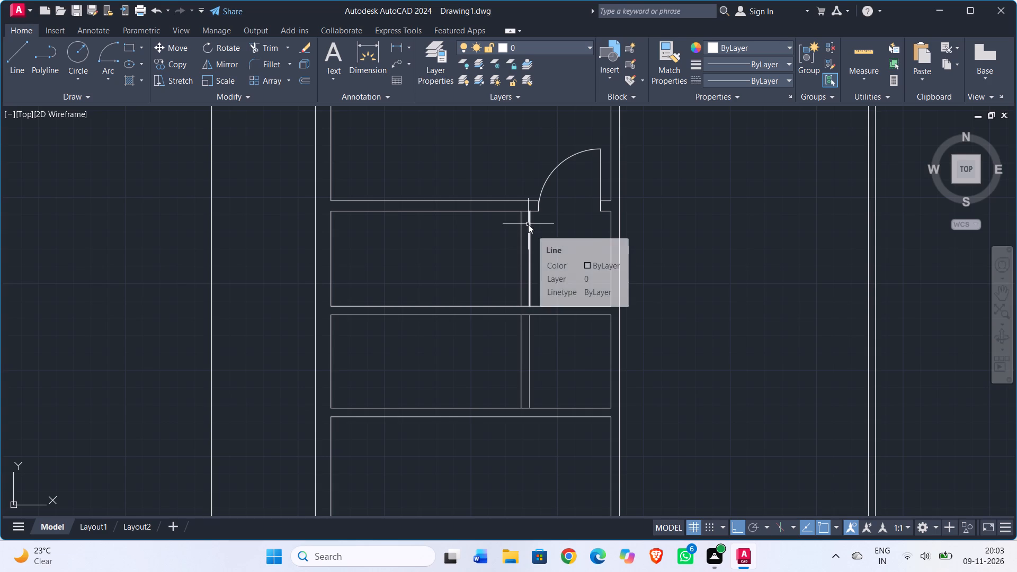
key(Return)
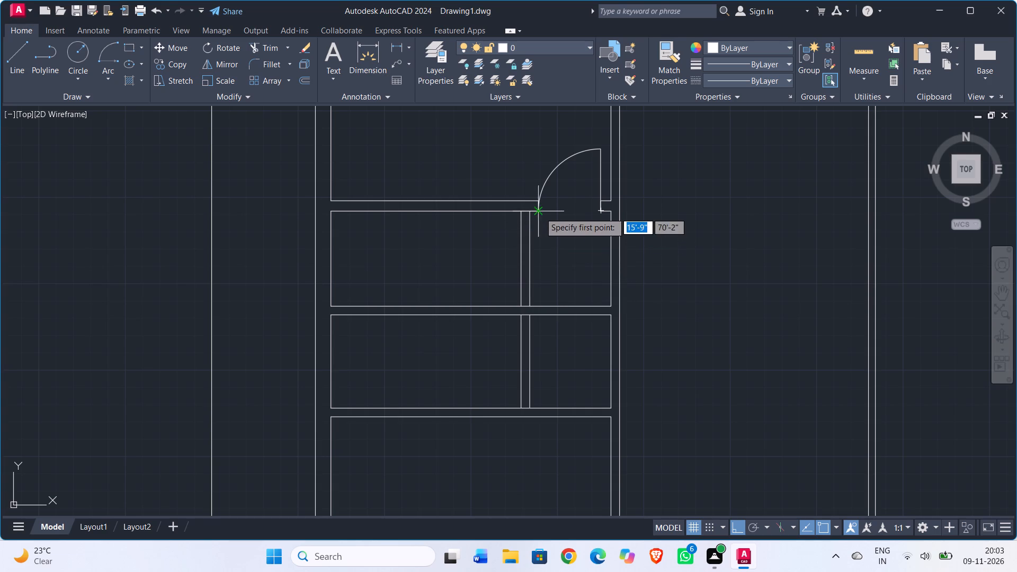
scroll(517, 211, up, 1)
click(522, 211)
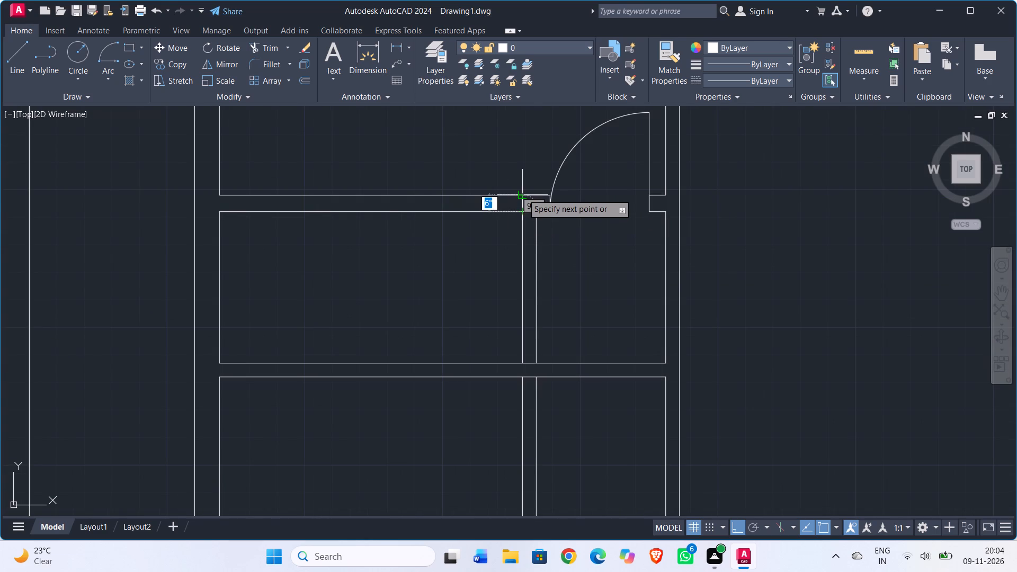
click(523, 194)
key(Escape)
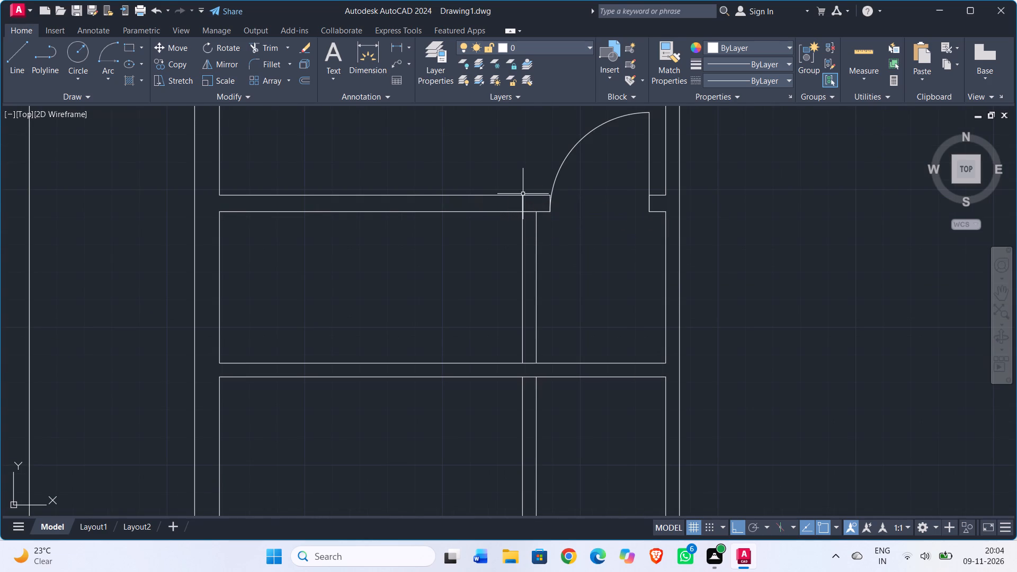
Offset the short vertical line across the first horizontal wall 6" to the left.
text(off)
key(Return)
text(6")
key(Return)
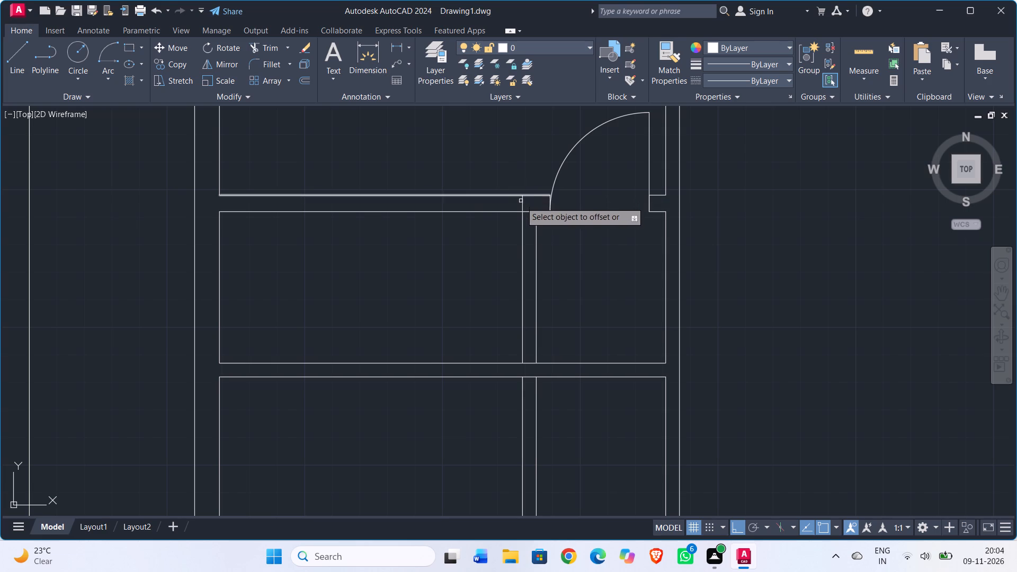
click(522, 204)
click(477, 204)
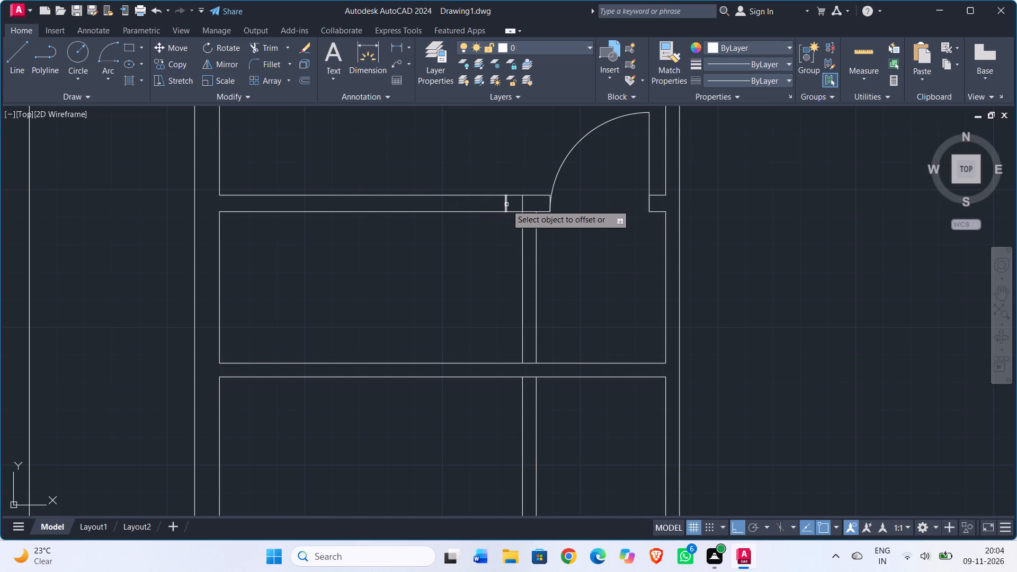
key(Escape)
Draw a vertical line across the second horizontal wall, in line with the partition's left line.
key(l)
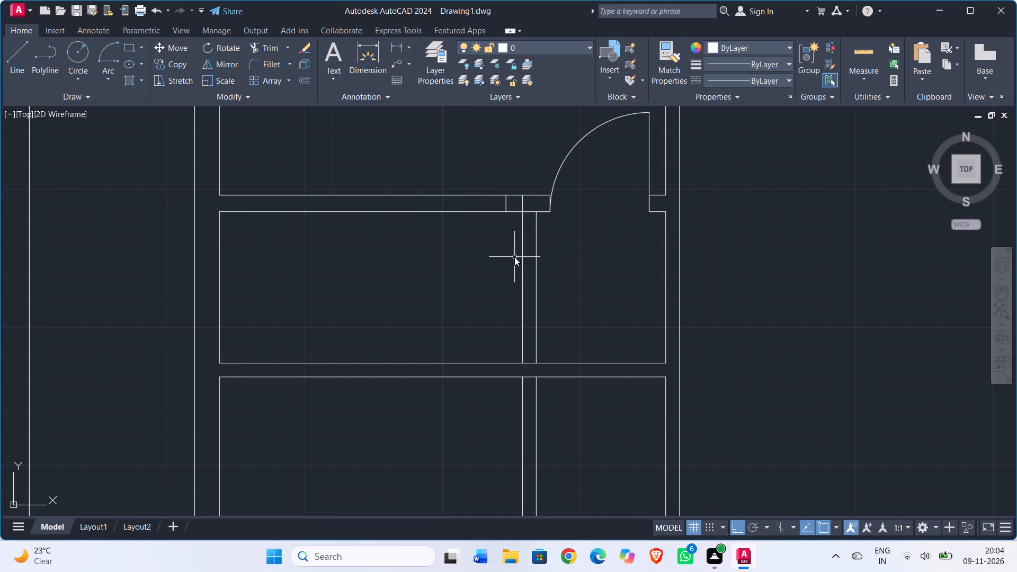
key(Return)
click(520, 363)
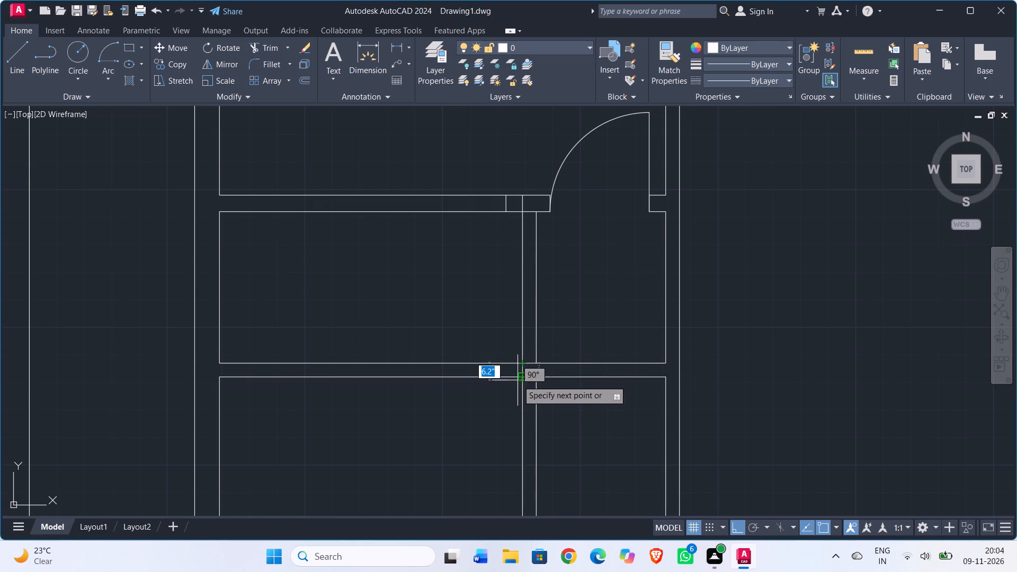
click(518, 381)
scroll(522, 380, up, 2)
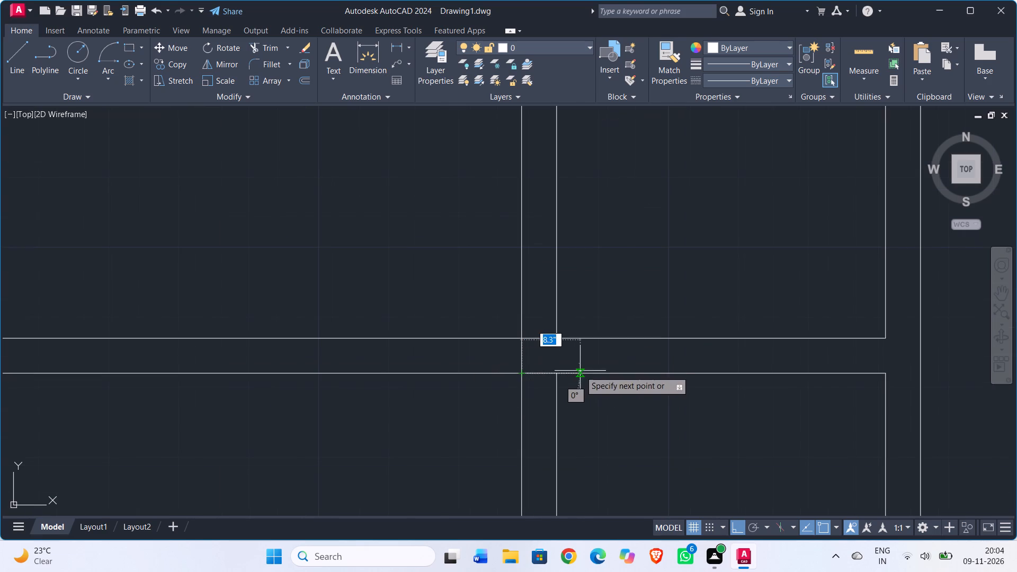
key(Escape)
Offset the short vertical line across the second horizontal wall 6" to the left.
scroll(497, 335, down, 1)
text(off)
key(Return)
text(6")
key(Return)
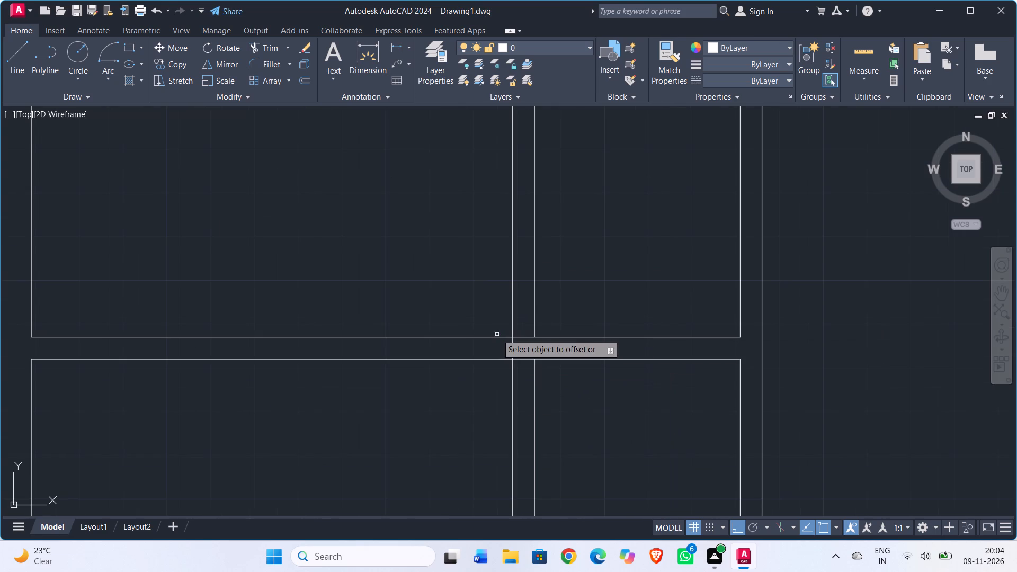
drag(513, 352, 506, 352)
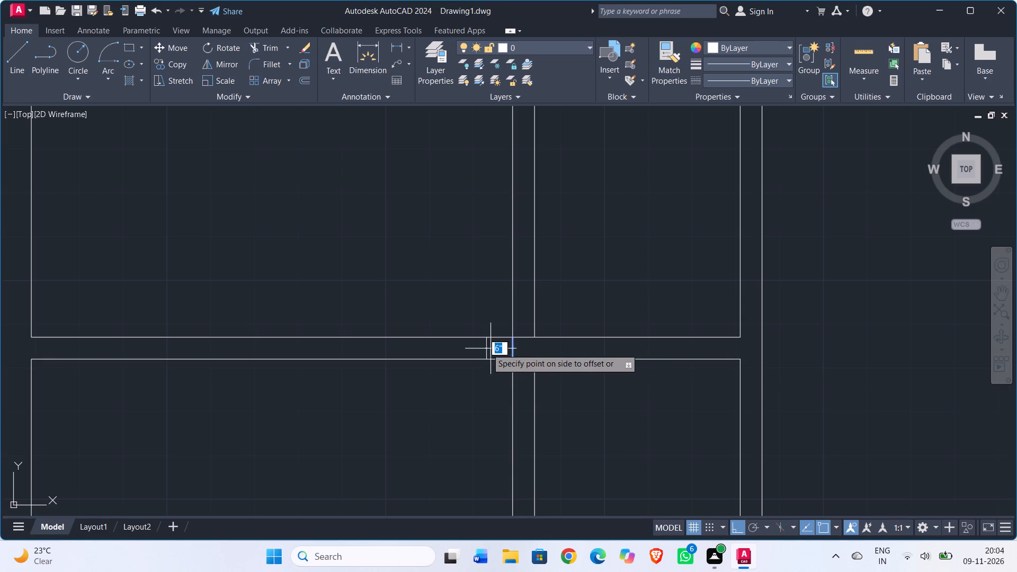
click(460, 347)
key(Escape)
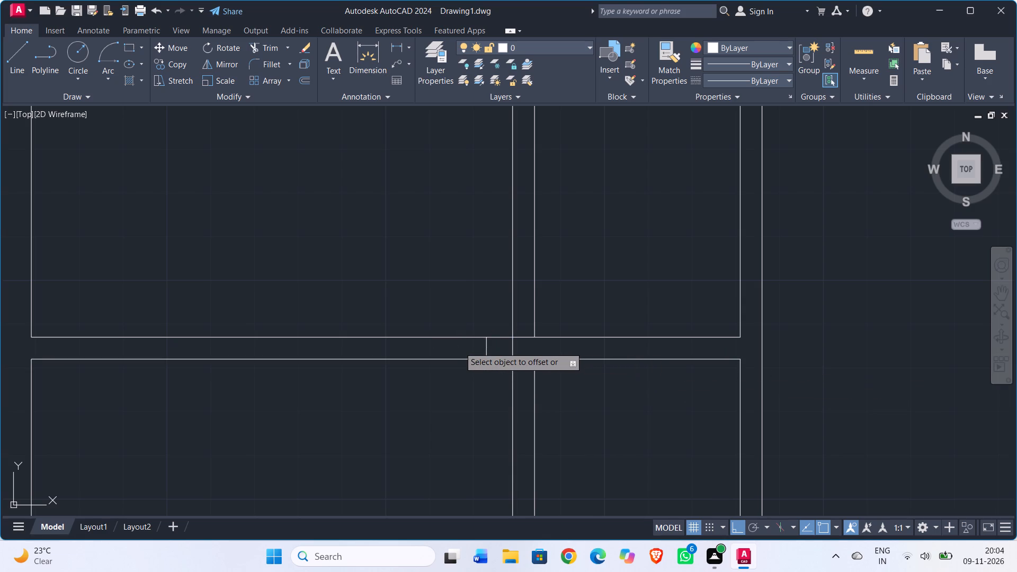
Draw a 2'6" door line straight down from the top of the offset jamb line in the first horizontal wall.
scroll(459, 347, down, 2)
middle_drag(445, 317, 486, 327)
scroll(513, 264, up, 2)
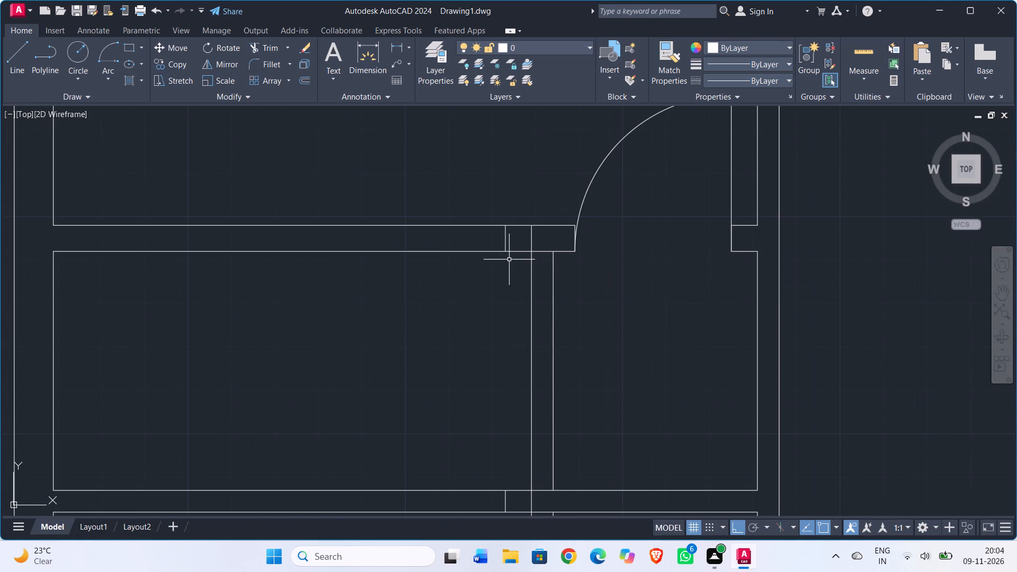
key(l)
key(Return)
click(505, 223)
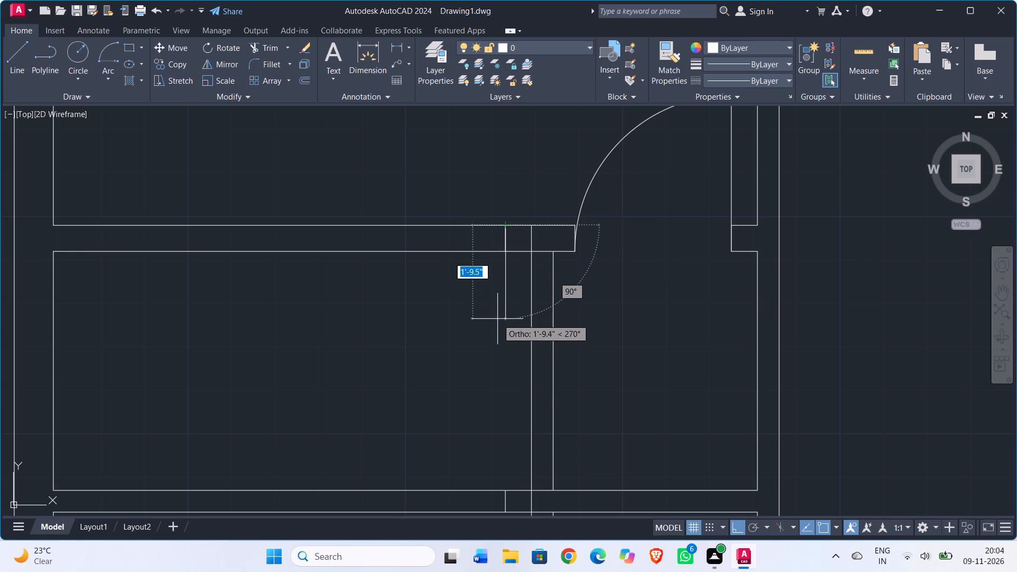
text(2'6")
key(Return)
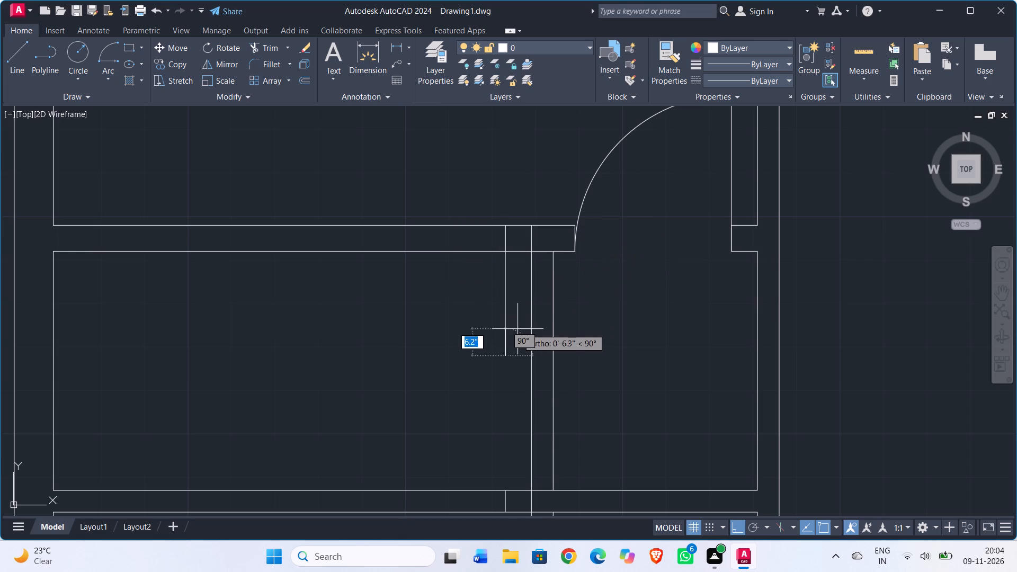
key(Escape)
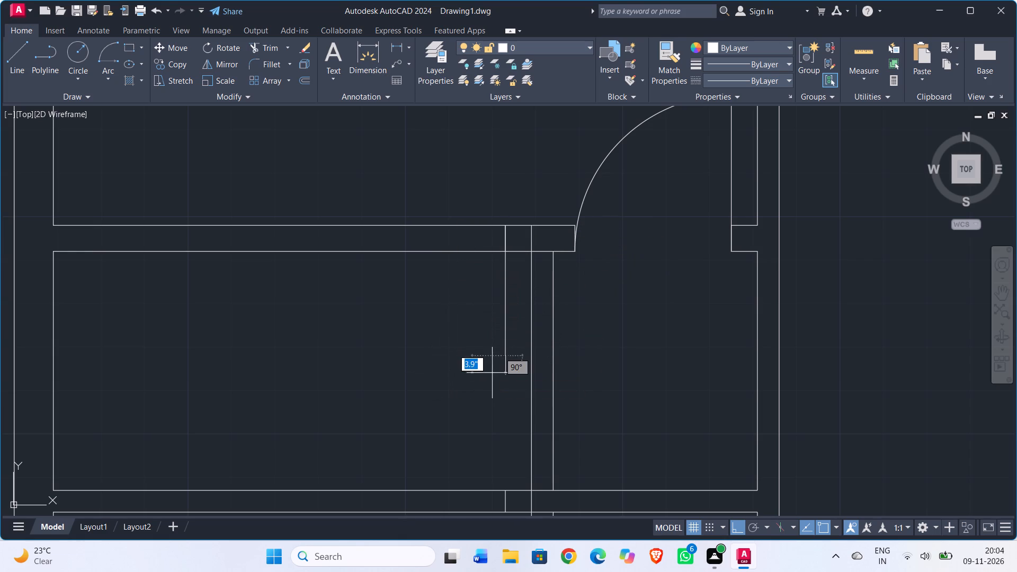
Offset the 2'6" door line at the first horizontal wall 2'6" to the left.
scroll(462, 326, down, 1)
middle_drag(461, 325, 468, 296)
text(of)
key(Return)
text(2'6")
key(Return)
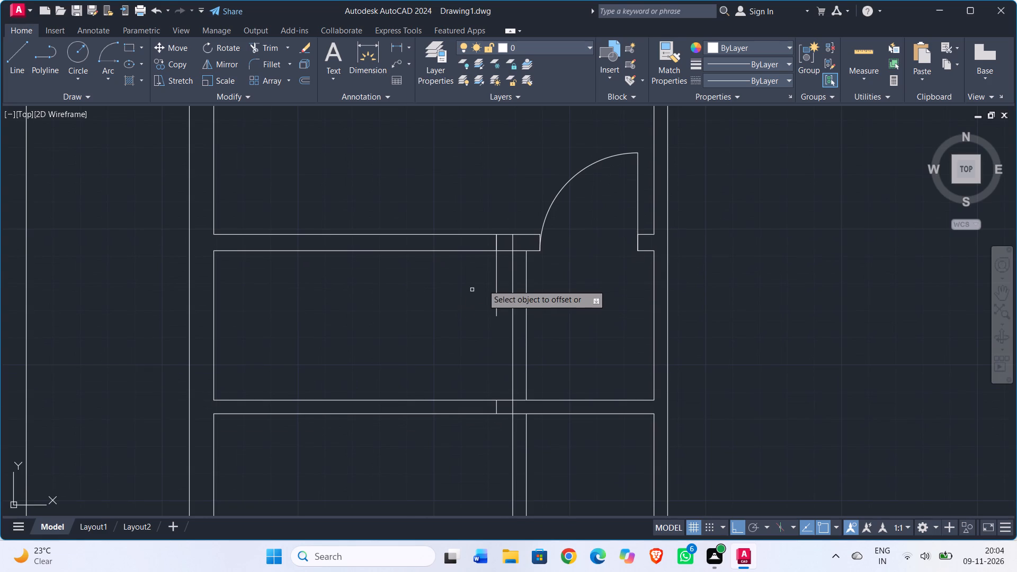
click(497, 243)
click(426, 244)
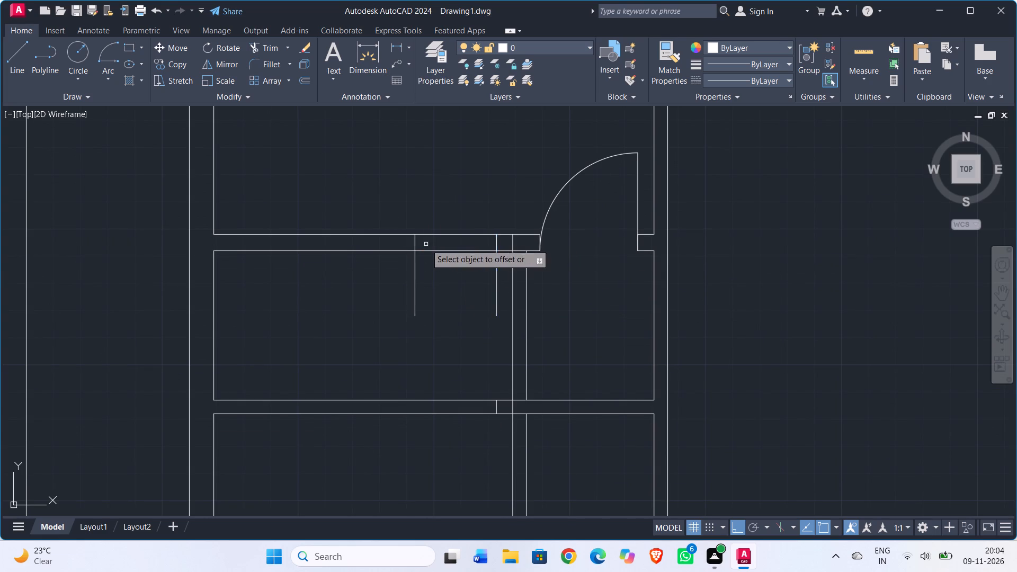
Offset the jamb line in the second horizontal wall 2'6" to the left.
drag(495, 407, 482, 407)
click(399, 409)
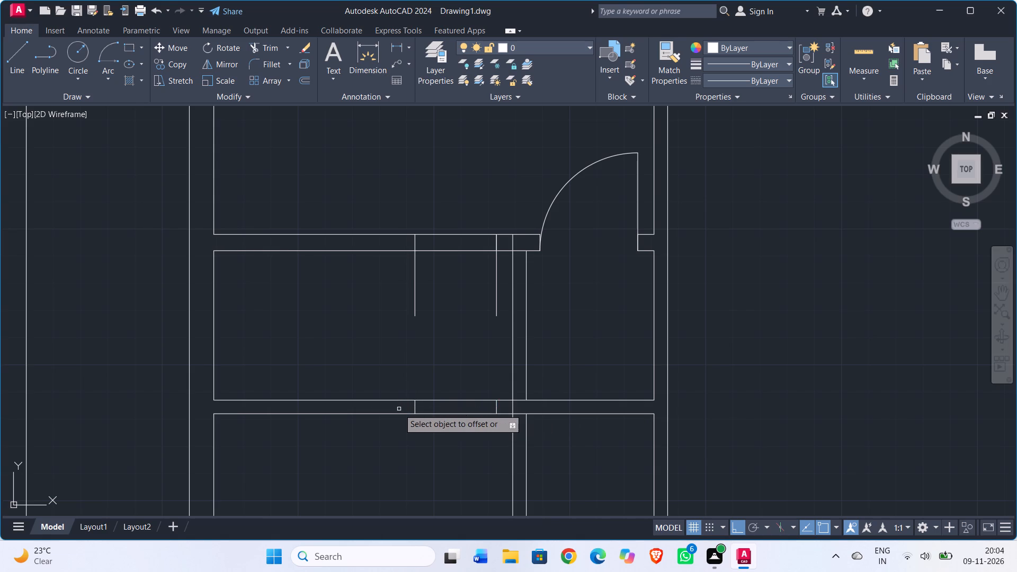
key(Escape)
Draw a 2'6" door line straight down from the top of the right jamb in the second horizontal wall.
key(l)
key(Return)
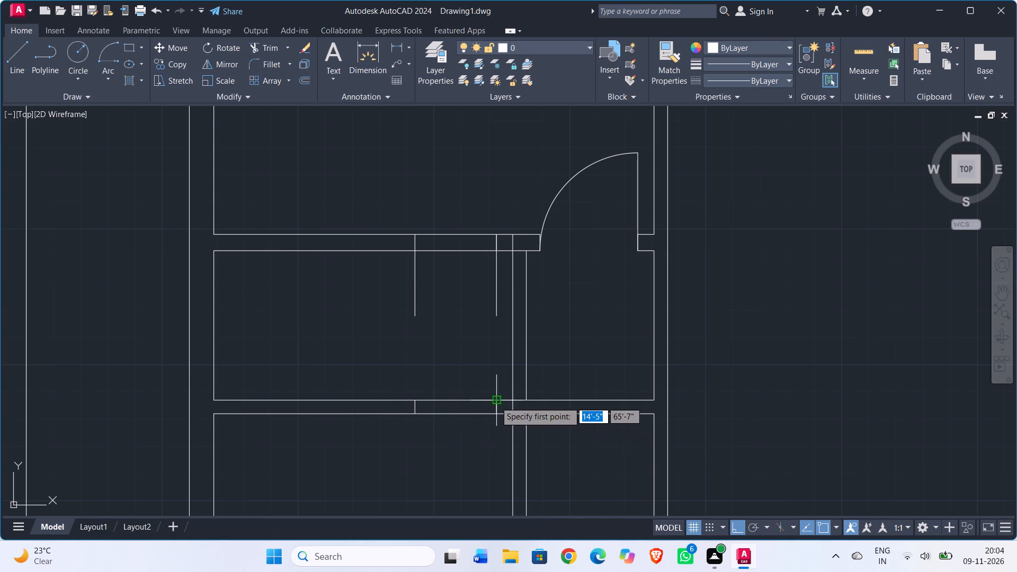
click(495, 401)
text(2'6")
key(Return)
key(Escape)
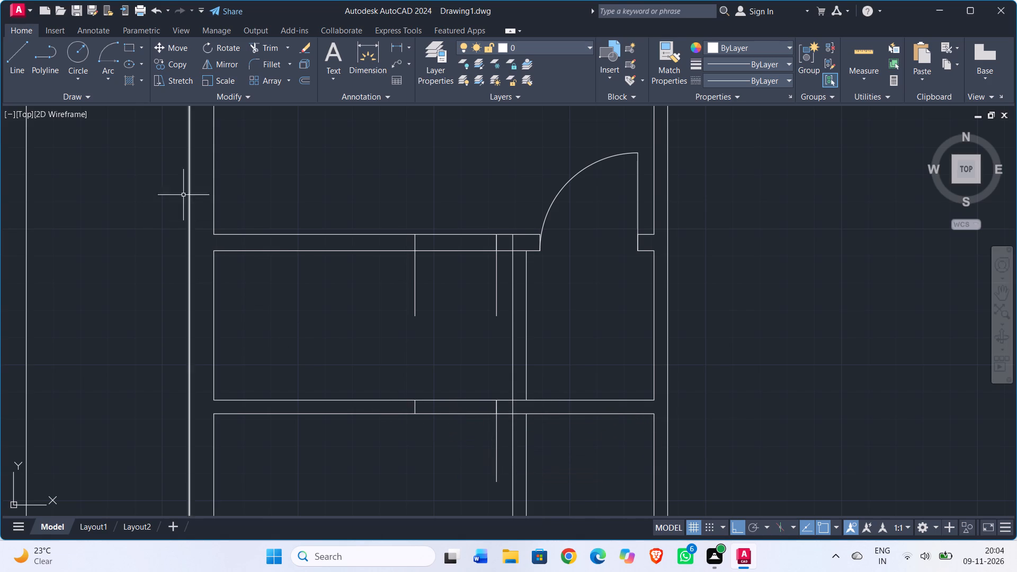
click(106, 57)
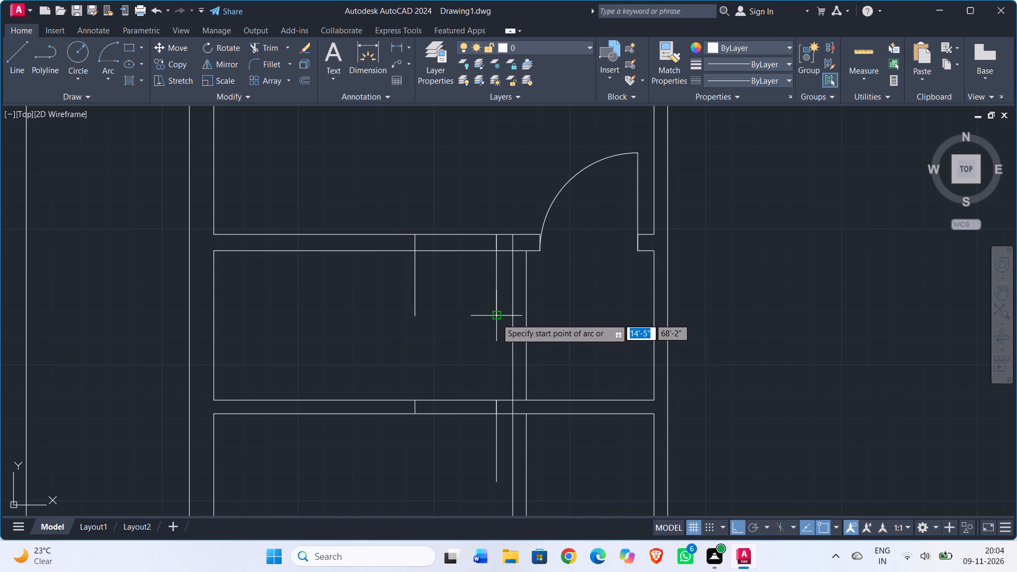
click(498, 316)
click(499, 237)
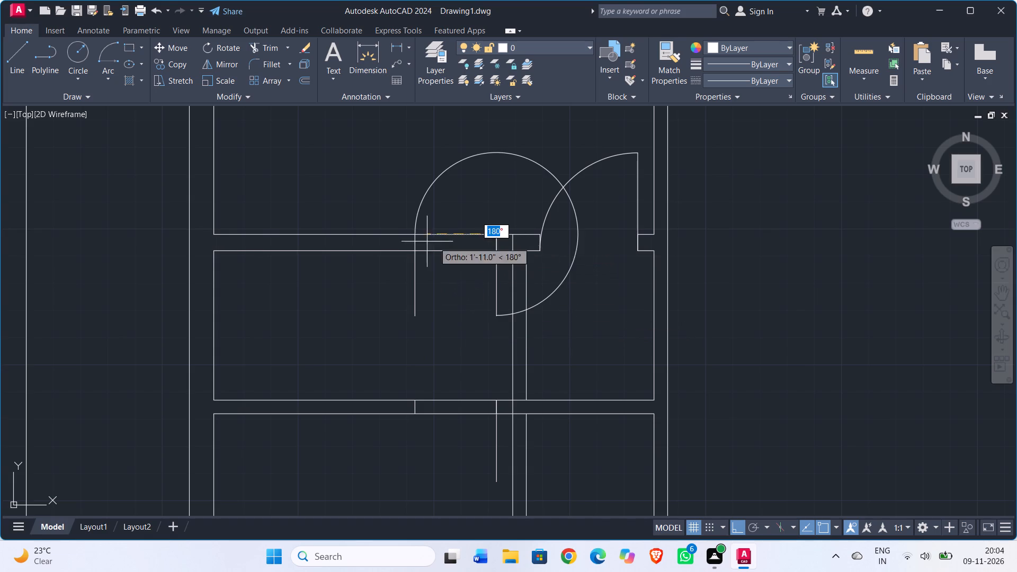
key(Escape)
Draw the door swing arc from the left opening line's top to the door leaf's lower end, centred on the leaf's top.
click(103, 49)
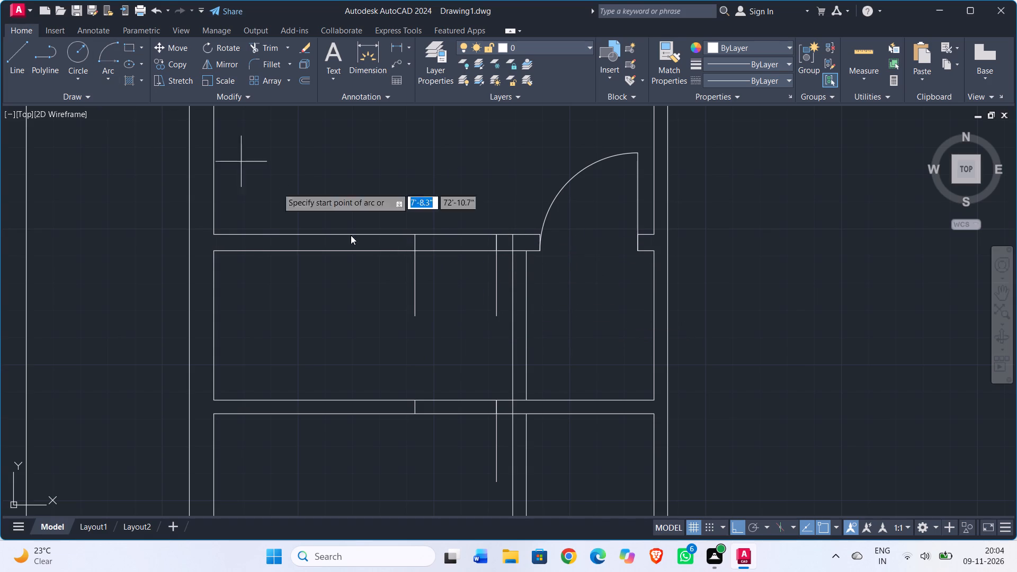
click(413, 236)
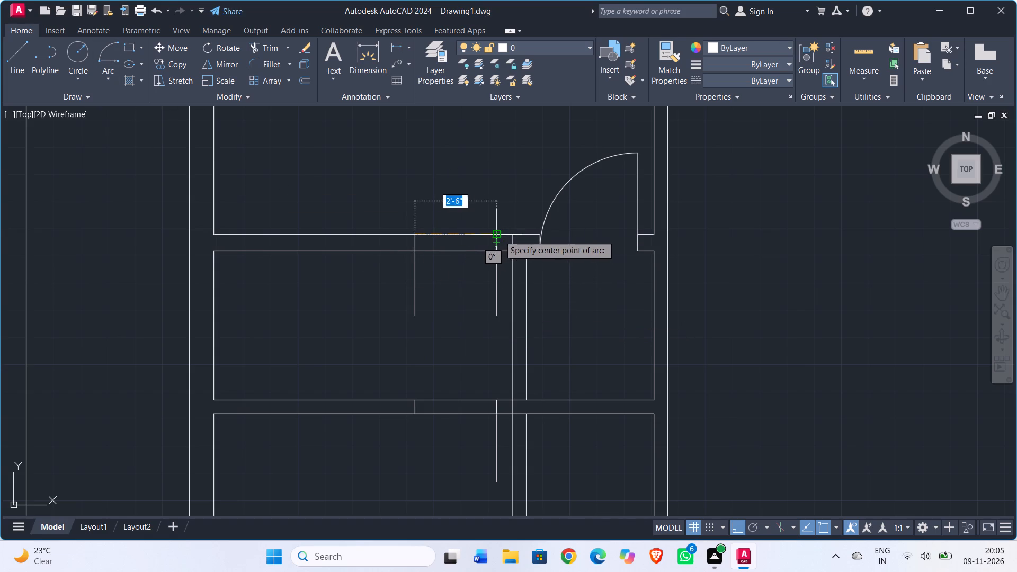
click(497, 235)
click(497, 318)
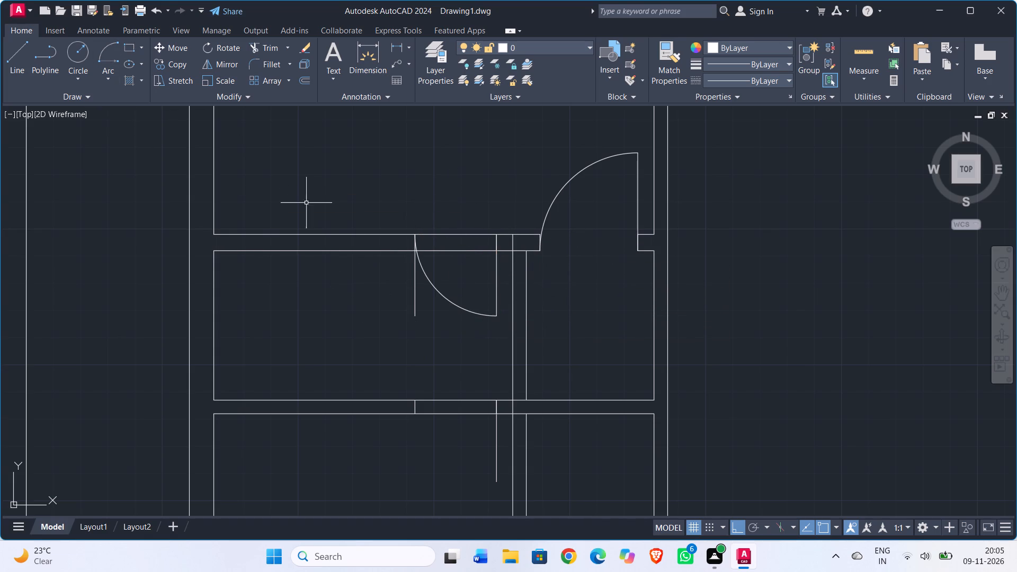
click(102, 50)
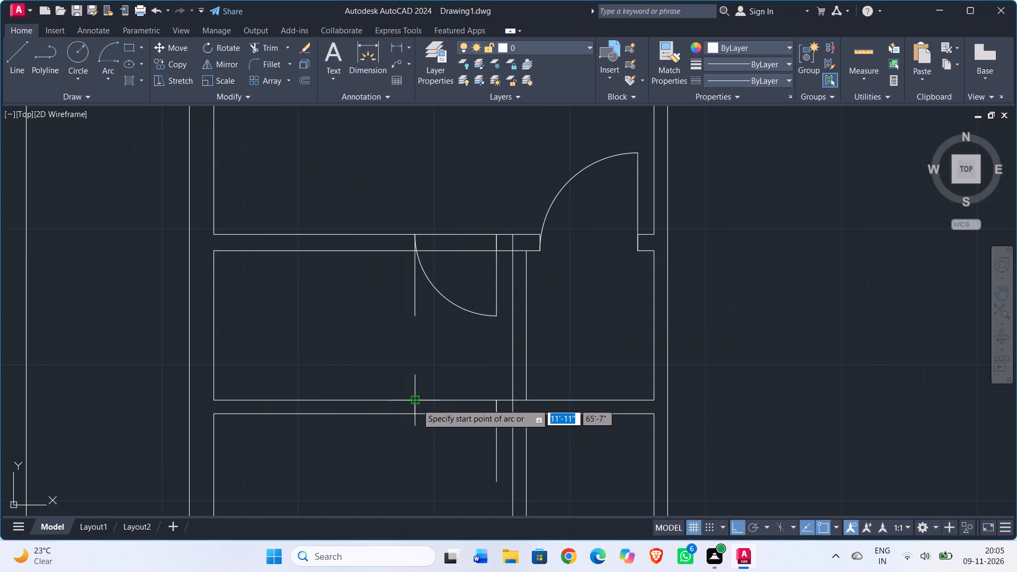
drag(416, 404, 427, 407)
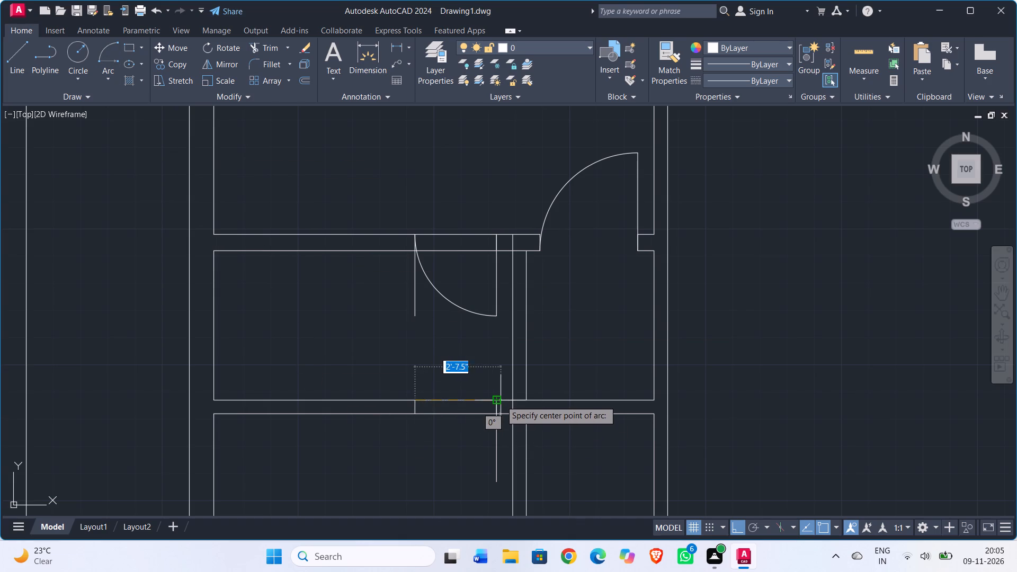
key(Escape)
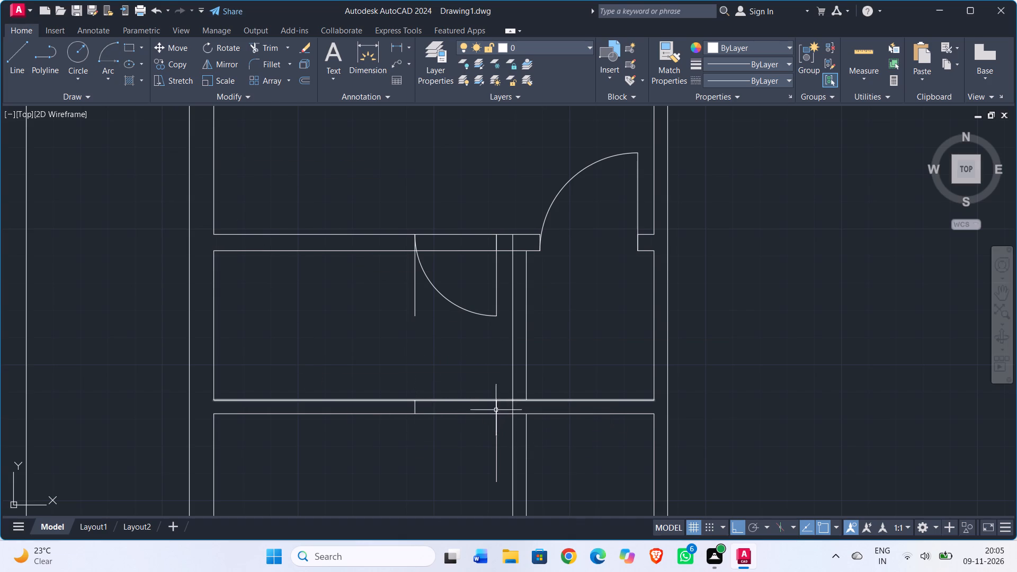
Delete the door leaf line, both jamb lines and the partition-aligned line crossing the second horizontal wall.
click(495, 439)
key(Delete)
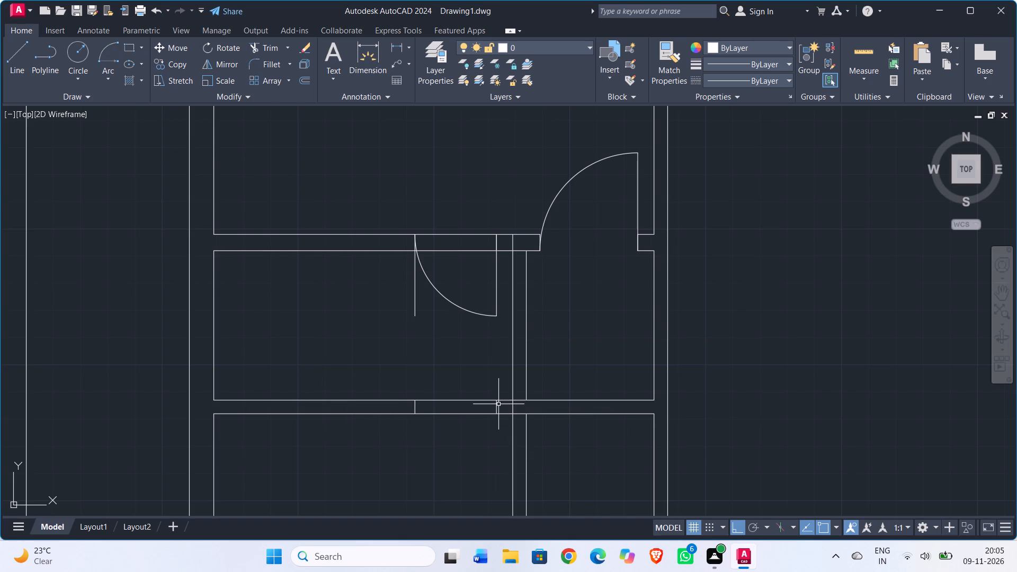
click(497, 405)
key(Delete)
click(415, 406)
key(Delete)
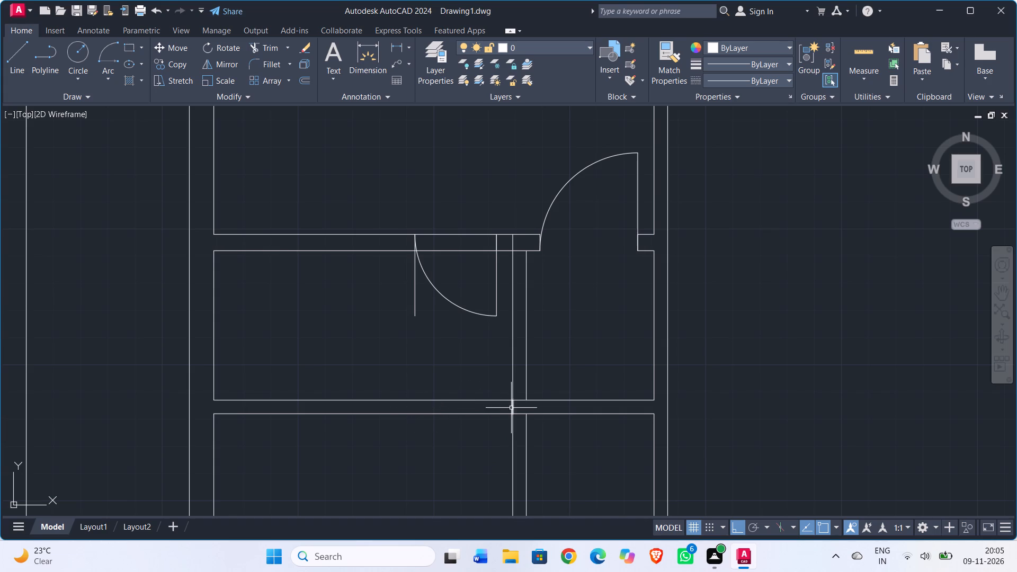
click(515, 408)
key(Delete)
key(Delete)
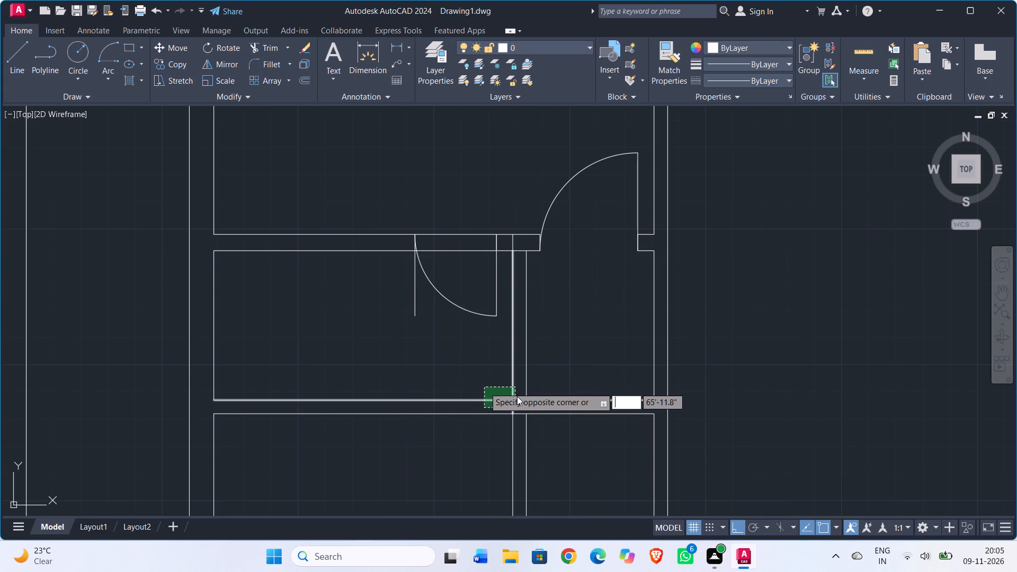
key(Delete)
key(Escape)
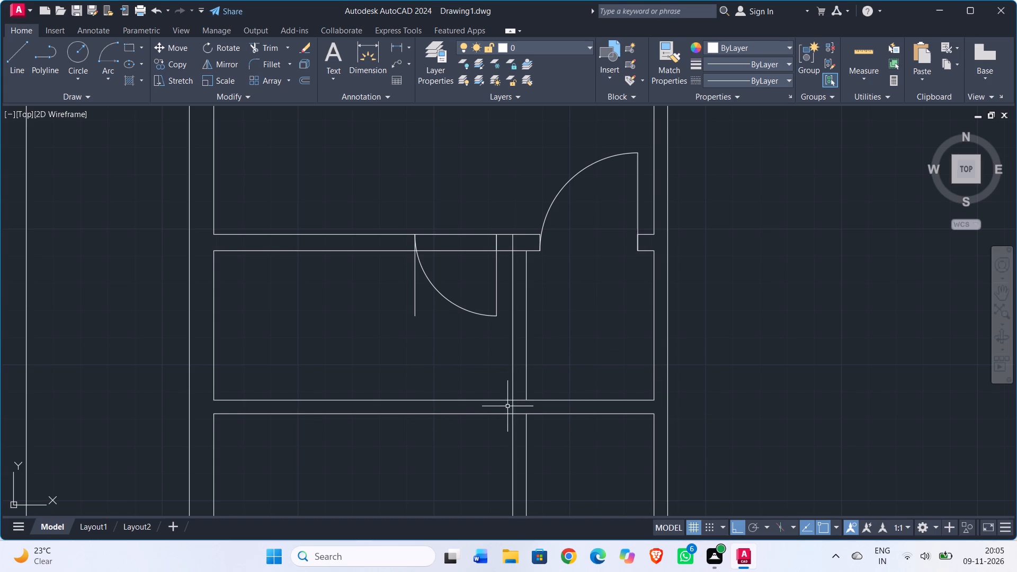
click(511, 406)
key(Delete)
Trim the third horizontal wall's upper line between the two lines of the lower partition.
scroll(439, 451, down, 1)
middle_drag(439, 451, 443, 353)
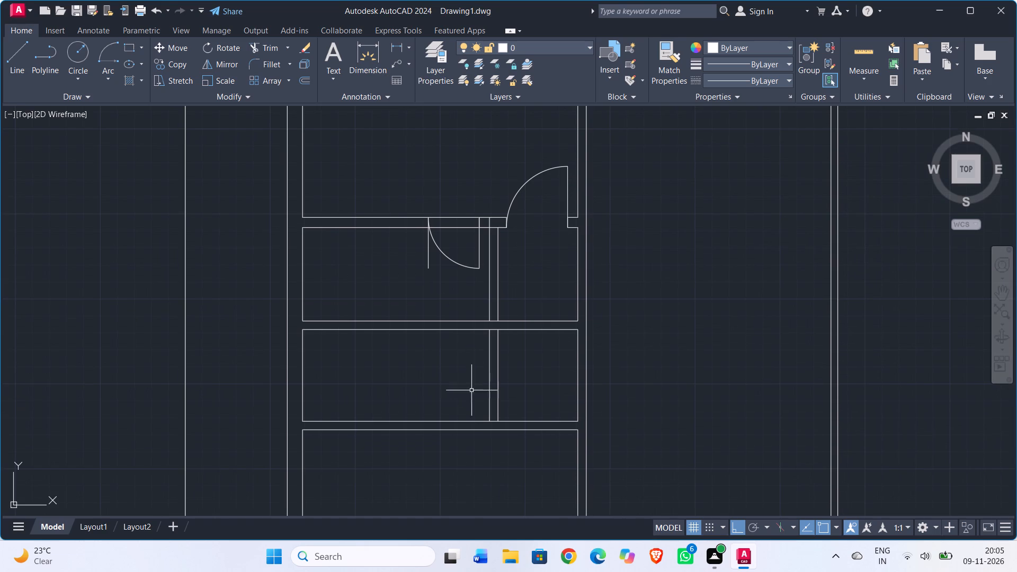
scroll(498, 431, up, 2)
middle_drag(488, 446, 480, 407)
scroll(485, 435, up, 1)
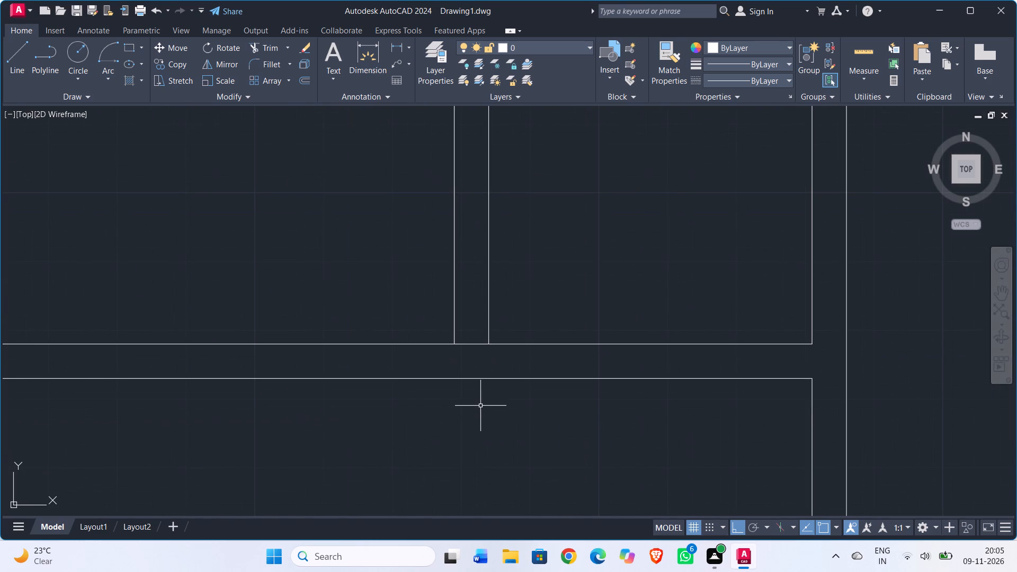
text(tr)
key(Return)
click(473, 352)
click(475, 329)
scroll(475, 329, down, 2)
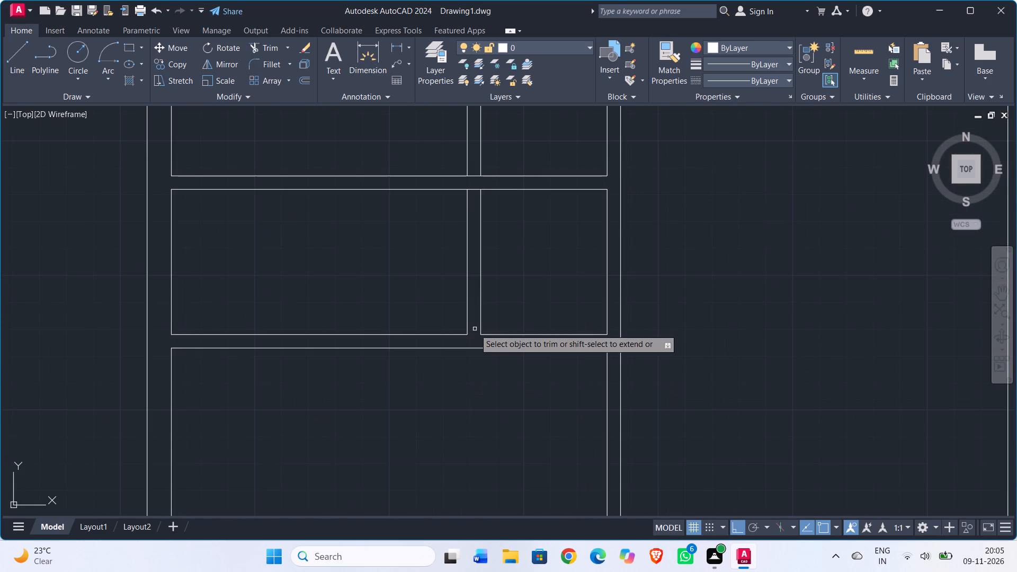
key(Escape)
middle_drag(512, 290, 522, 412)
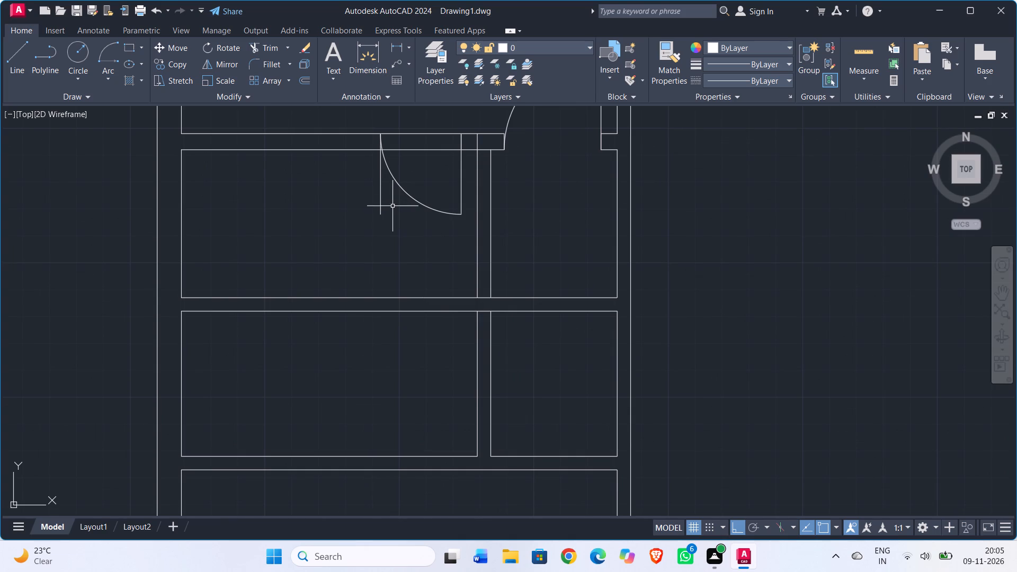
Trim the left opening line below the wall and both wall lines across the 2'6" door opening, including the stub beside the arc.
key(t)
key(r)
key(Return)
click(385, 195)
click(368, 194)
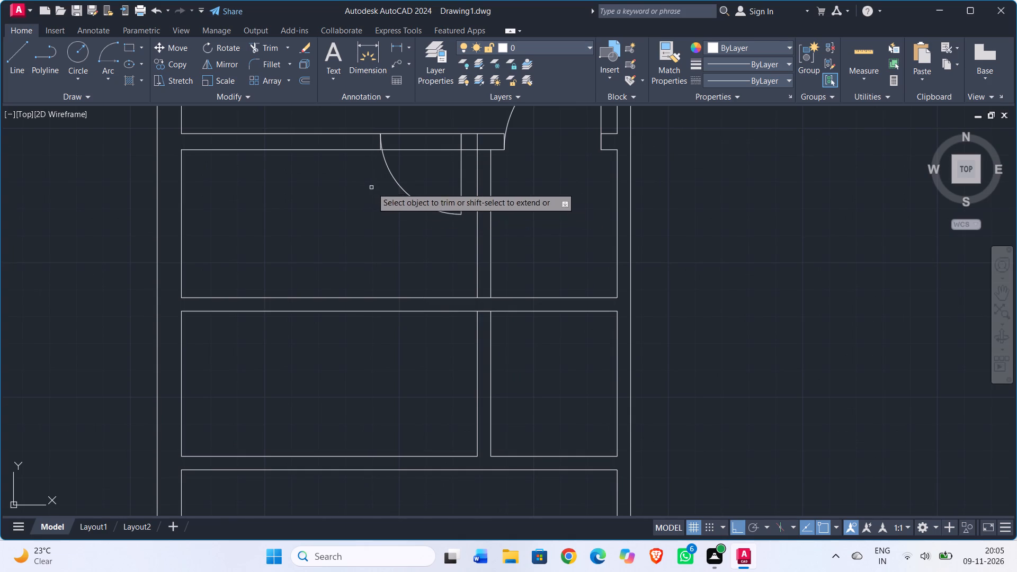
scroll(447, 140, up, 1)
click(394, 172)
click(409, 116)
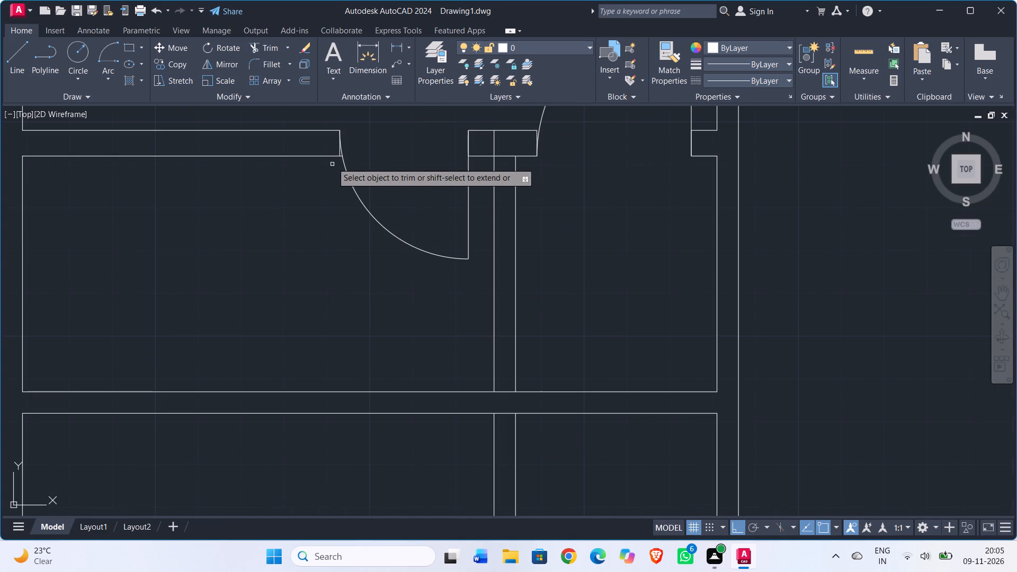
scroll(333, 159, up, 4)
click(357, 138)
click(356, 147)
scroll(474, 165, down, 2)
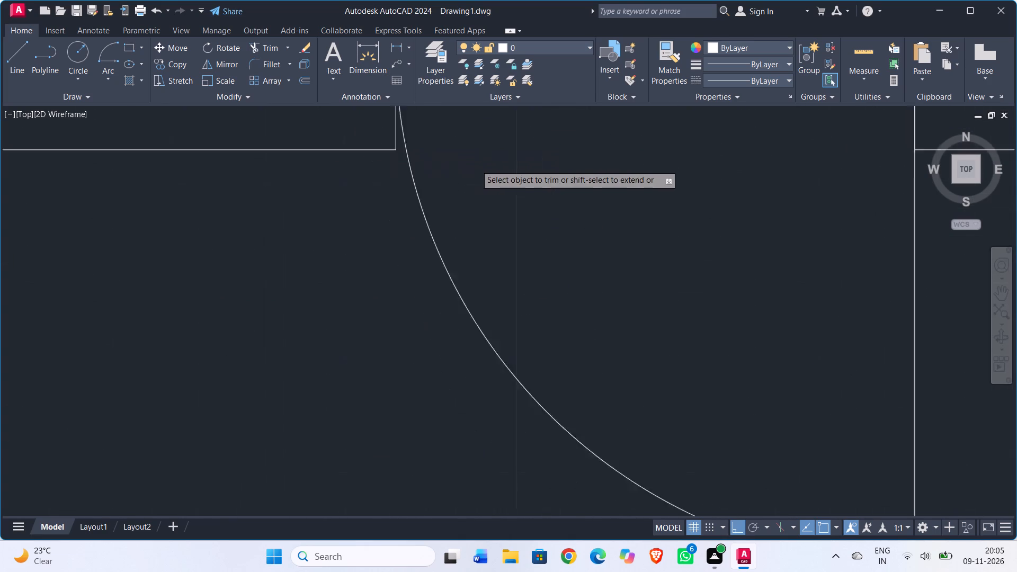
Trim the partition's left line inside the door wall and the wall's lower line between the two partition lines.
scroll(476, 165, down, 3)
middle_drag(481, 179, 375, 206)
scroll(476, 194, up, 3)
drag(428, 185, 438, 190)
click(480, 192)
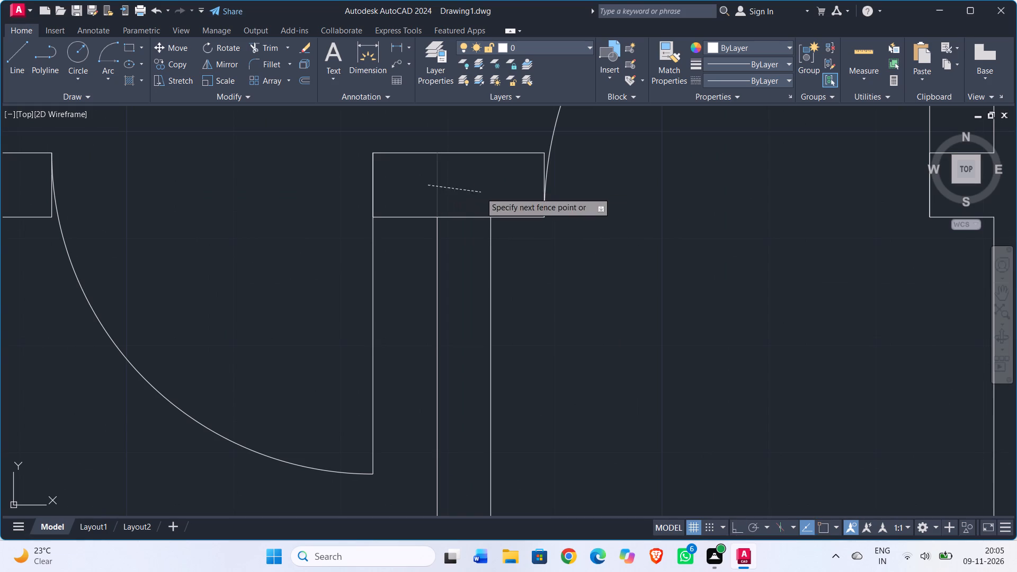
drag(466, 201, 467, 210)
click(474, 254)
scroll(469, 210, down, 2)
scroll(506, 263, down, 2)
middle_drag(528, 269, 523, 265)
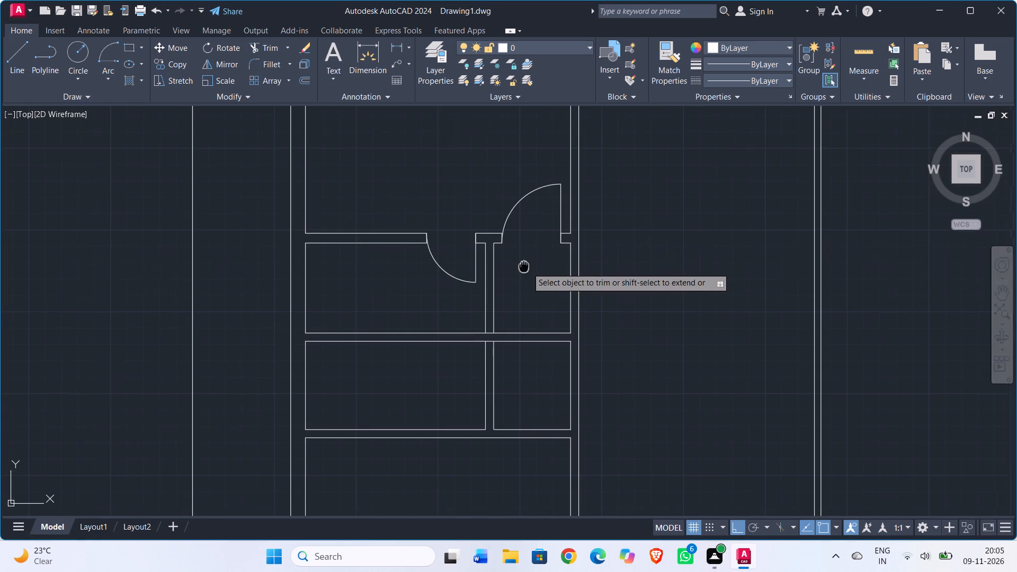
middle_drag(523, 265, 472, 204)
key(Escape)
Draw a line across the bottom end of the lower partition, joining its two wall lines.
scroll(469, 222, down, 1)
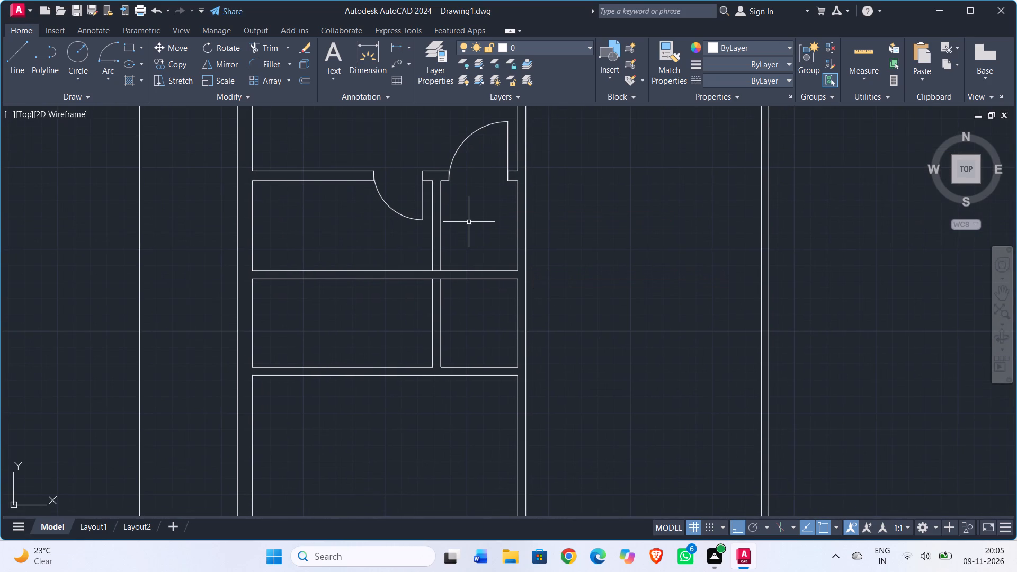
middle_click(461, 215)
scroll(459, 310, up, 2)
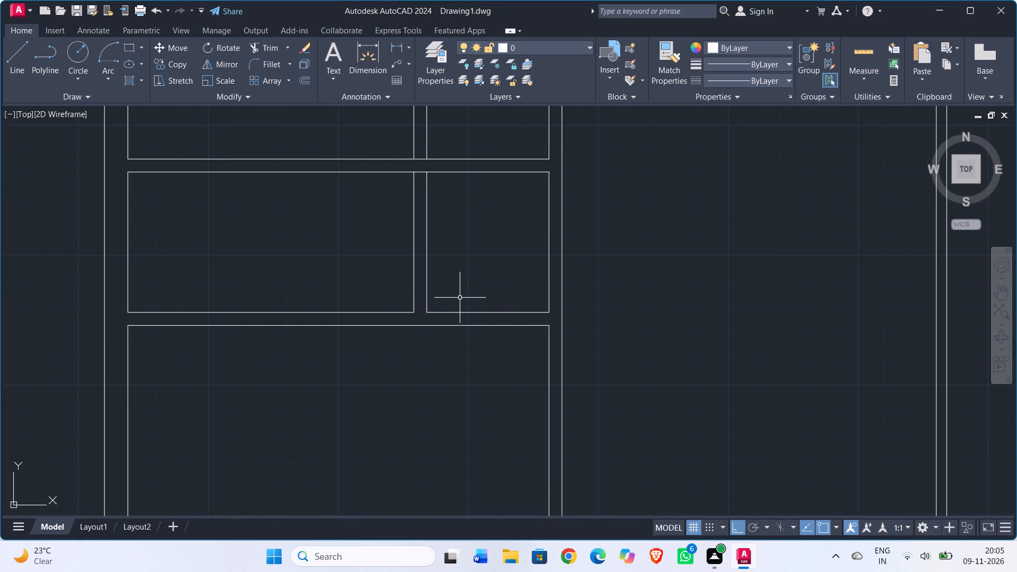
key(l)
key(Return)
scroll(438, 313, up, 2)
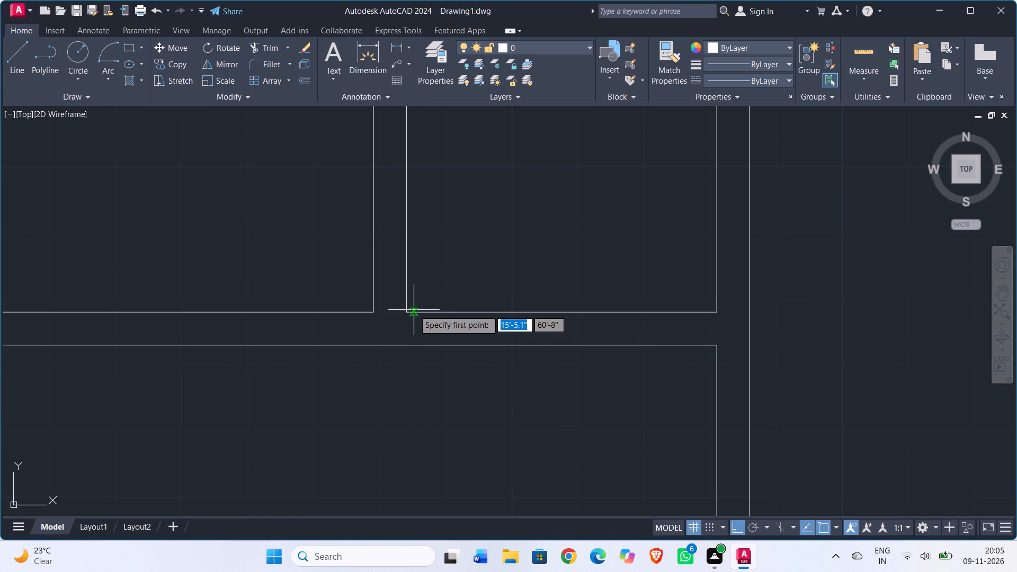
click(407, 310)
click(374, 308)
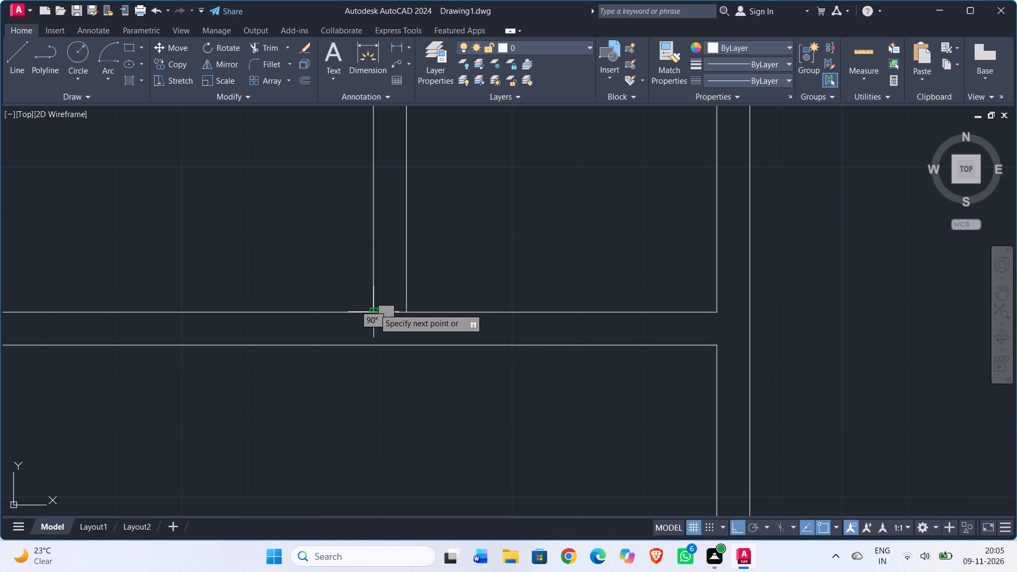
key(Escape)
Offset the line across the lower partition's bottom end 6" upward for the first door jamb.
text(off)
key(Return)
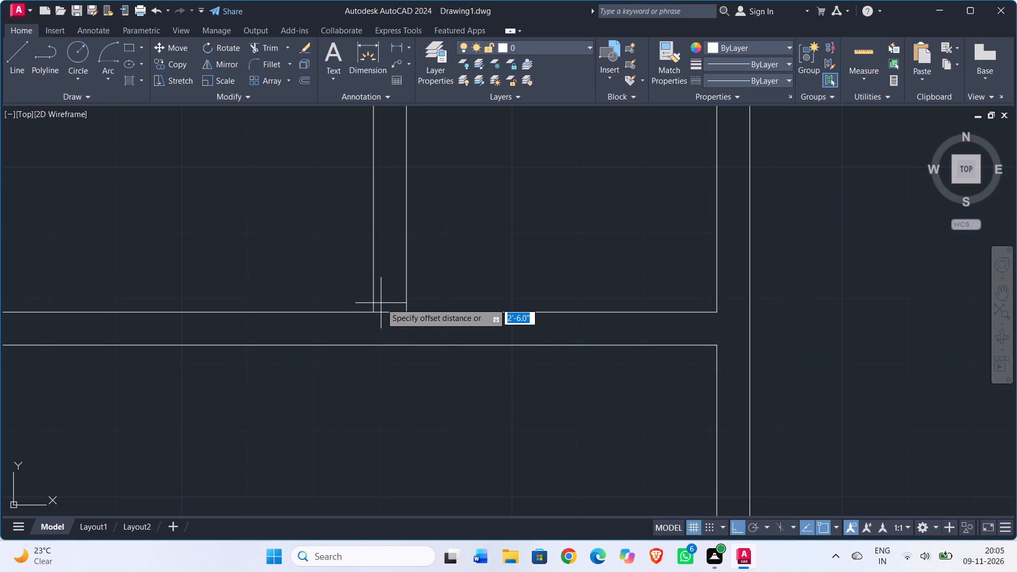
text(6")
key(Return)
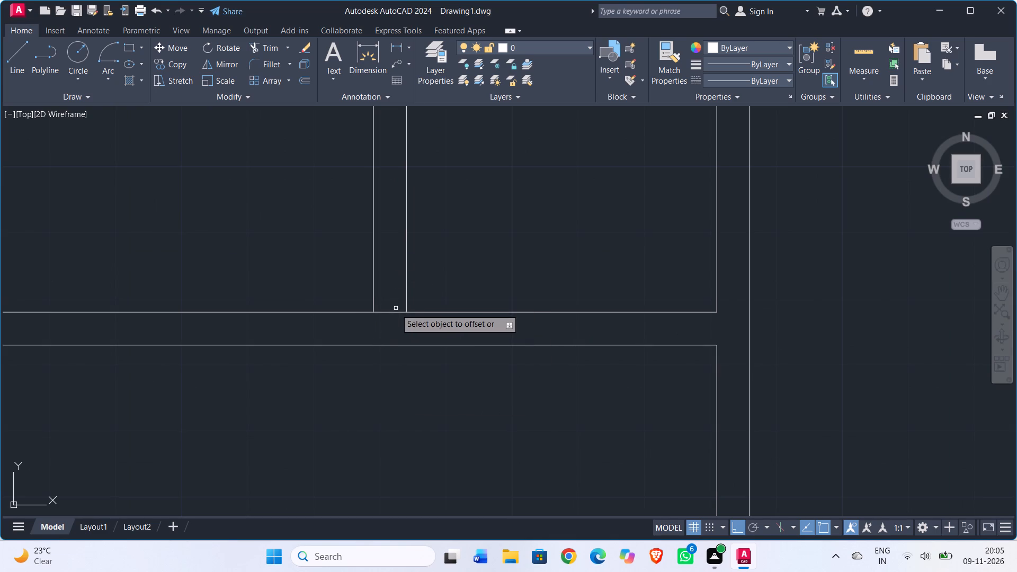
click(396, 311)
click(386, 280)
key(Escape)
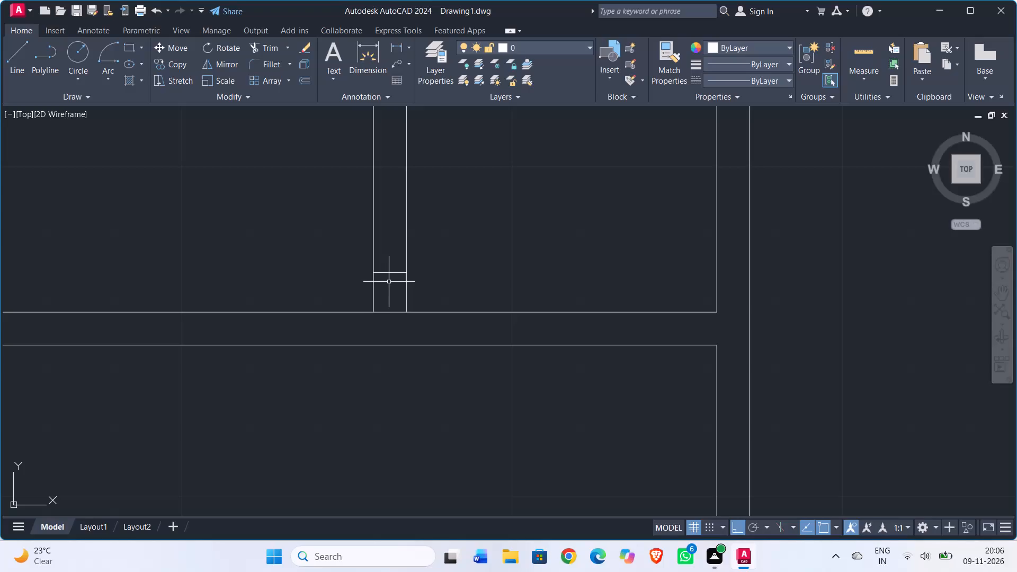
Offset the new jamb line 2'6" upward inside the lower partition for the opposite door jamb.
text(off)
key(Return)
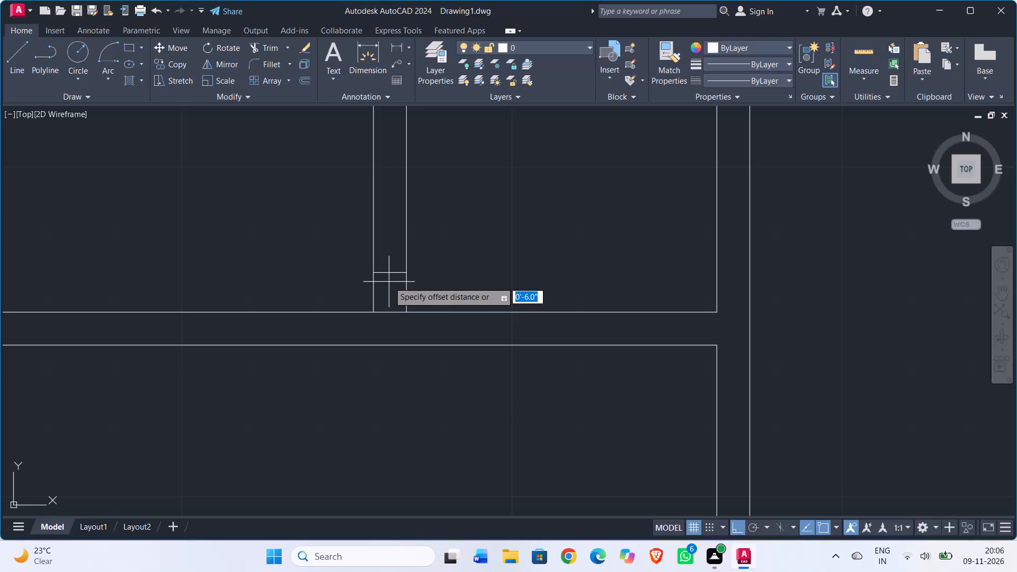
text(2'6")
key(Return)
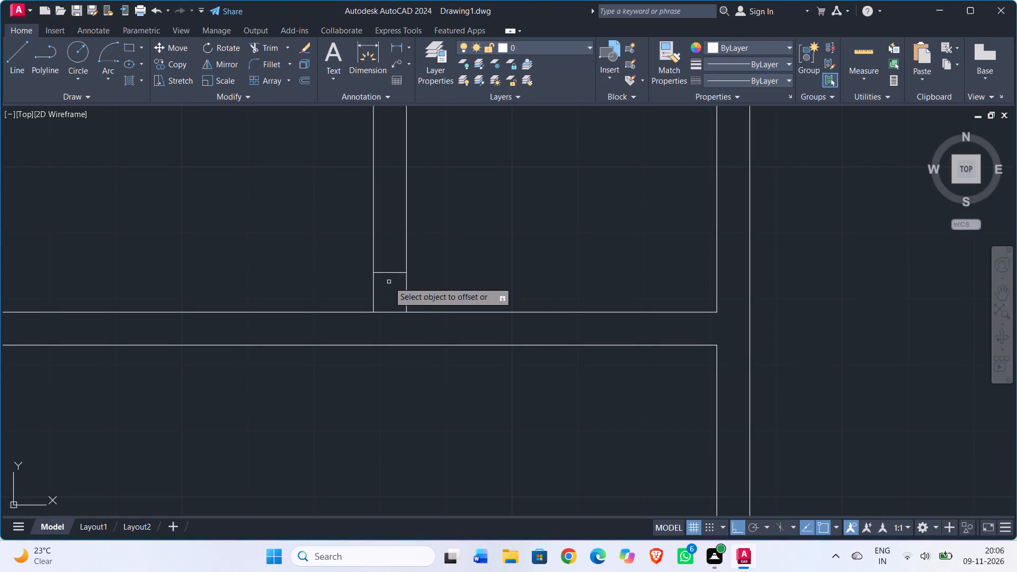
click(388, 272)
click(390, 191)
scroll(390, 186, down, 2)
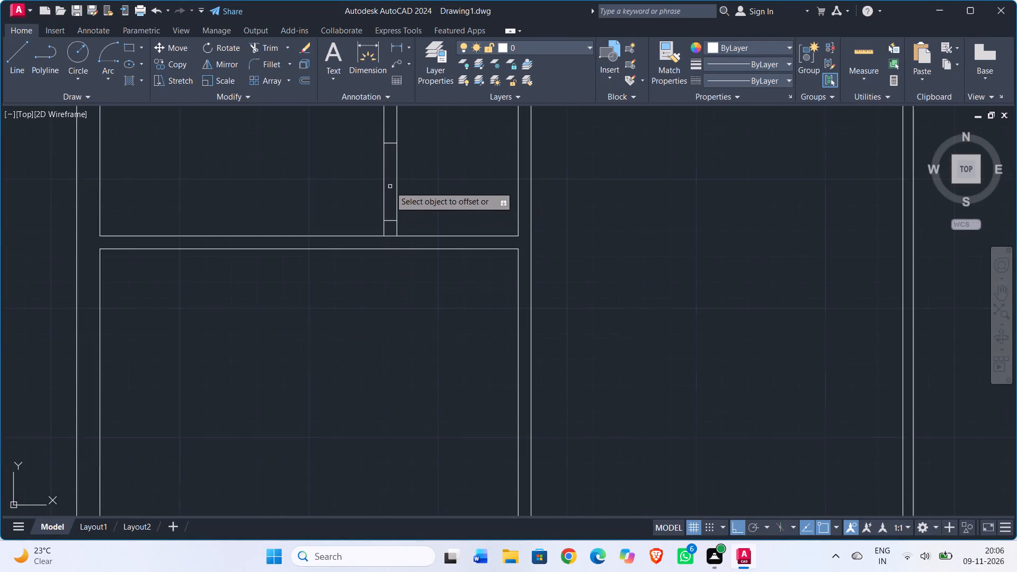
middle_drag(390, 186, 396, 224)
key(Escape)
Draw a 2'6" door leaf line leftward from the right end of the lower jamb in the partition.
key(l)
key(Return)
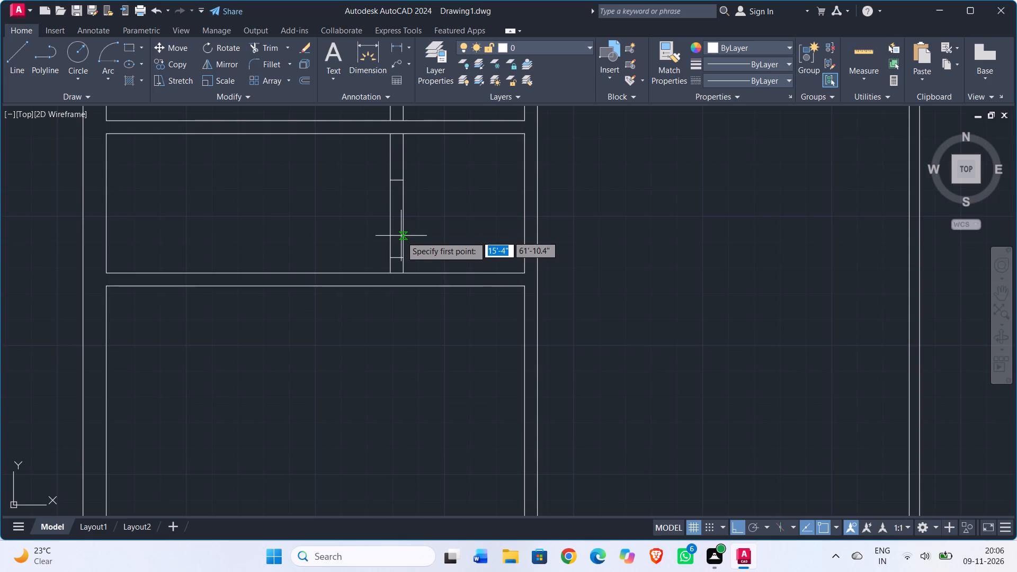
click(403, 258)
text(2')
text(6")
key(Return)
key(Escape)
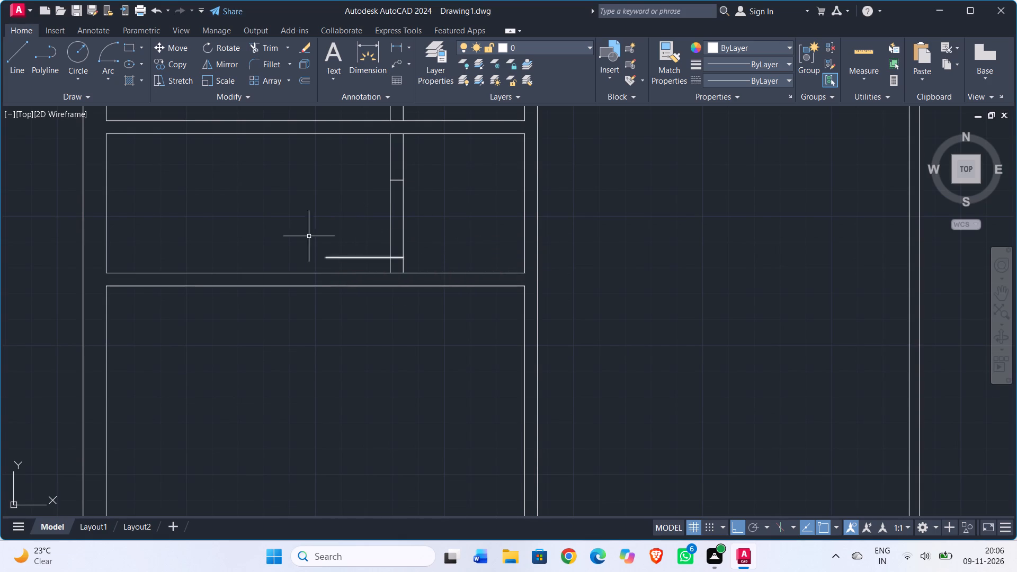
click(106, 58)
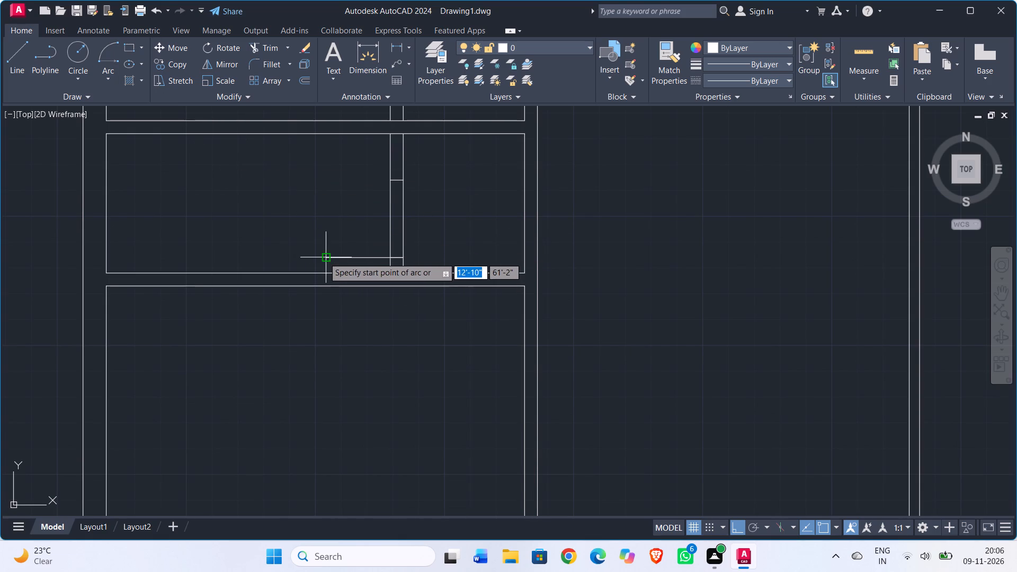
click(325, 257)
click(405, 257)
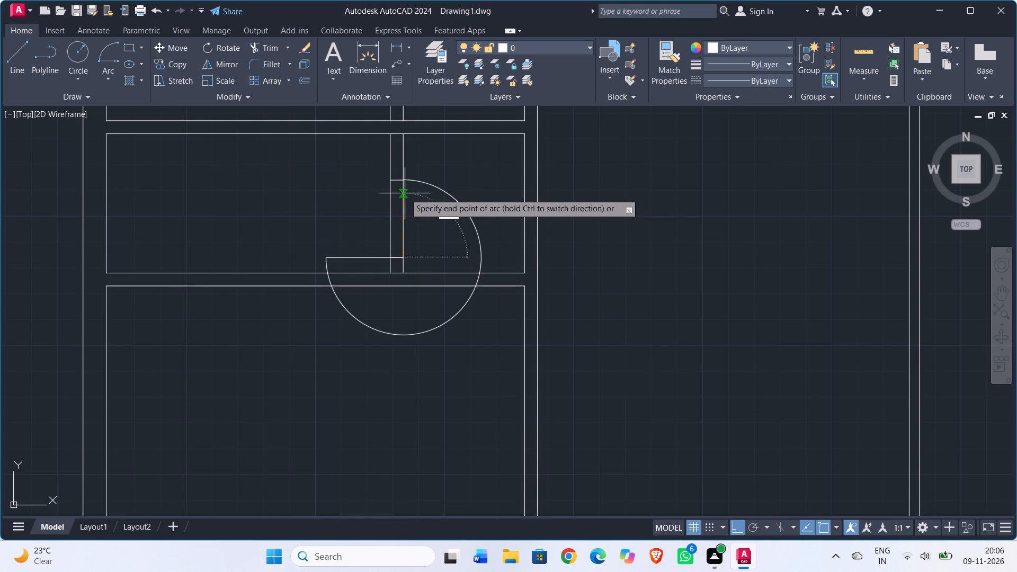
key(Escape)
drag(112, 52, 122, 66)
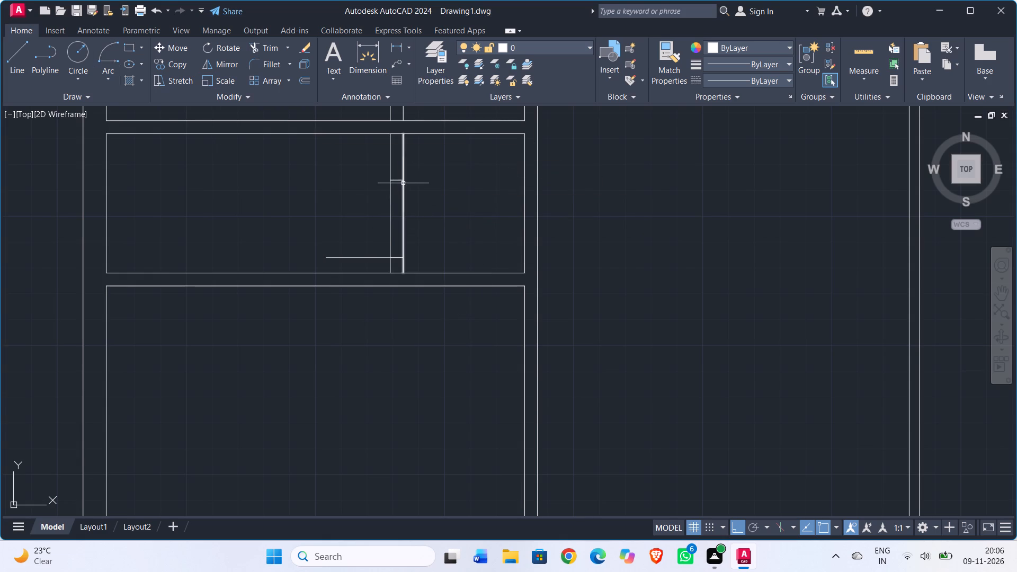
Draw the door swing arc from the upper jamb's right end to the leaf's left end, centred on the leaf's right end.
click(107, 55)
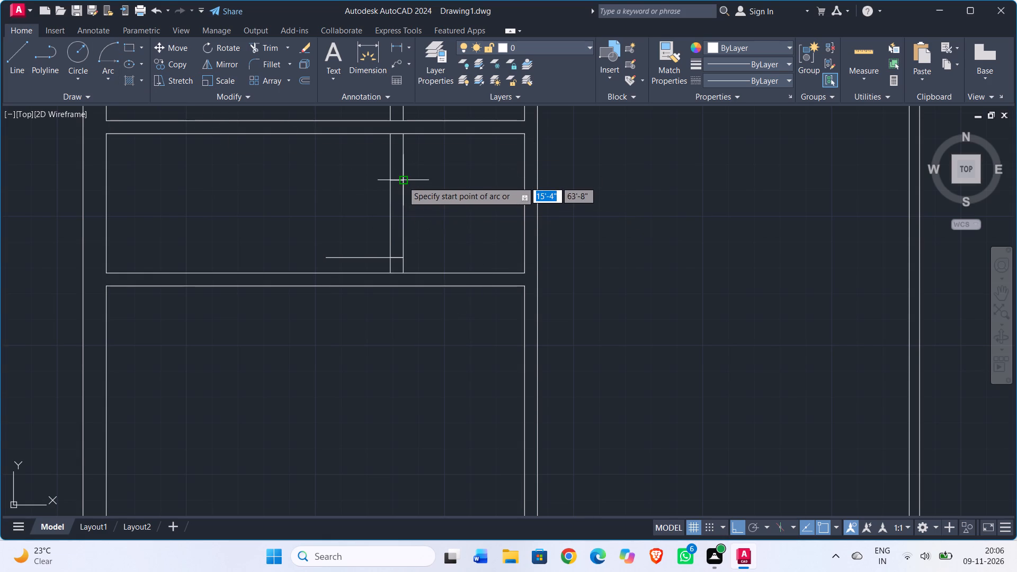
click(403, 181)
click(407, 258)
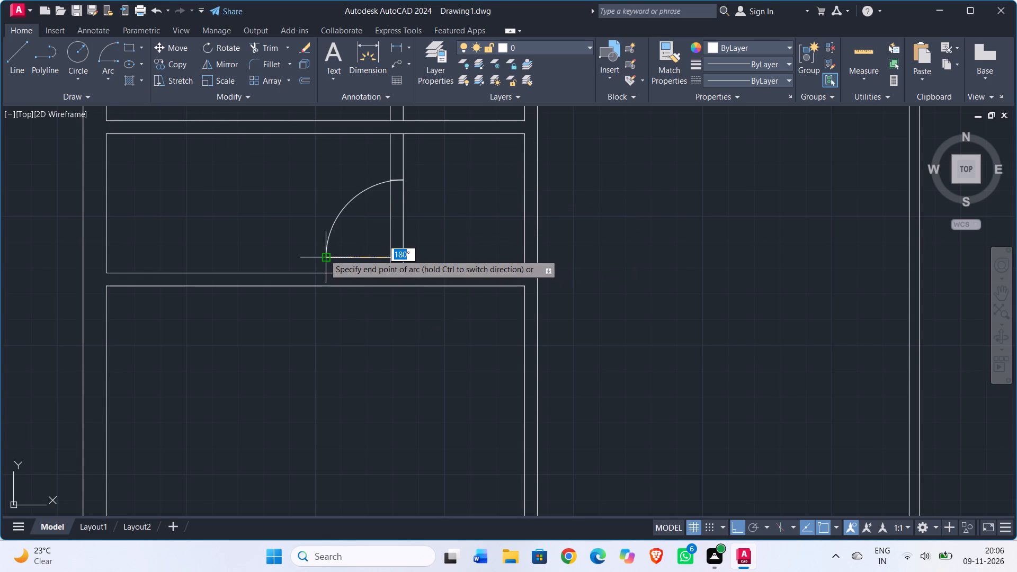
click(324, 254)
key(Escape)
Trim both partition lines across the new door opening and the left line's stub between the upper jamb and the arc.
text(tr)
key(Return)
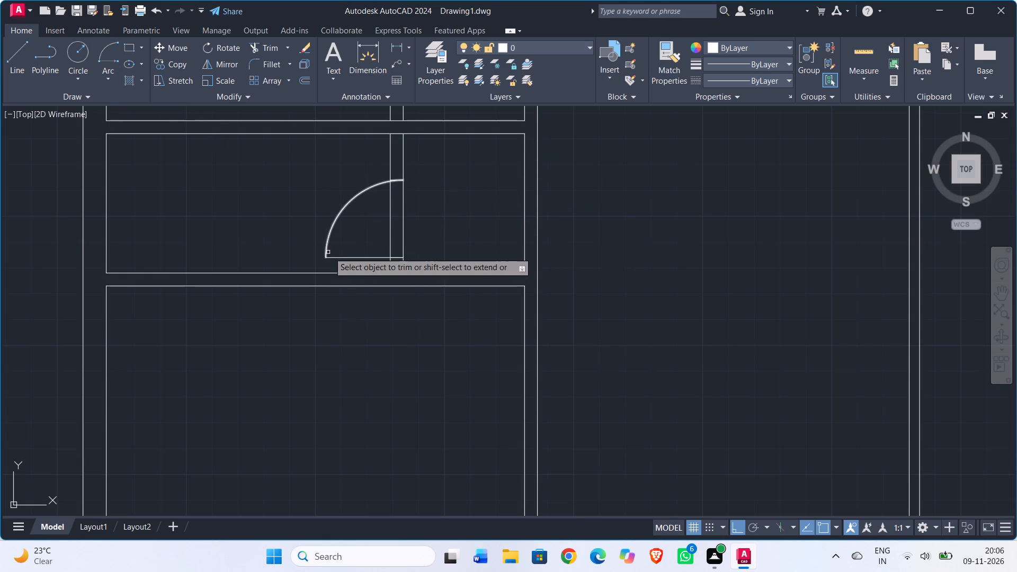
drag(383, 236, 391, 237)
click(448, 236)
scroll(403, 176, up, 2)
scroll(392, 274, down, 1)
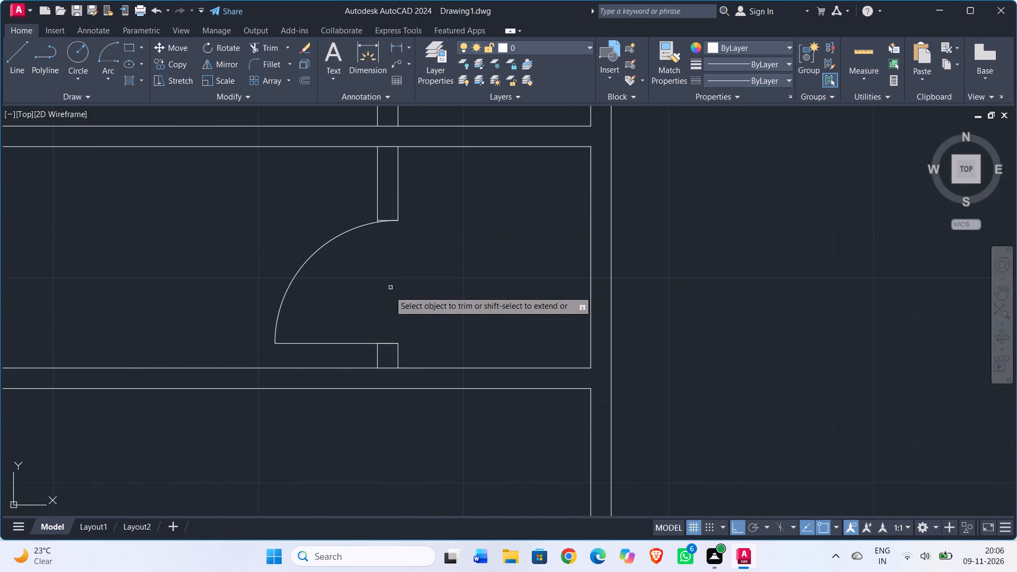
scroll(380, 327, up, 1)
scroll(376, 145, up, 6)
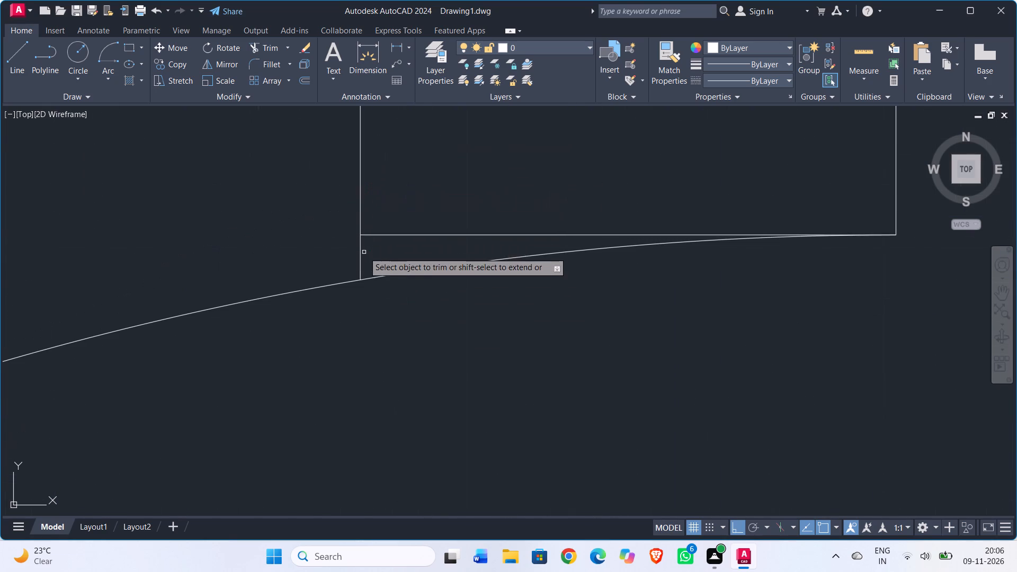
click(364, 254)
click(354, 254)
Trim away the line across the lower partition's bottom end where it meets the horizontal wall.
scroll(353, 254, down, 8)
middle_drag(367, 321, 463, 298)
scroll(469, 372, up, 3)
drag(468, 351, 464, 358)
click(459, 375)
scroll(459, 371, down, 2)
scroll(486, 319, down, 1)
middle_drag(486, 319, 474, 317)
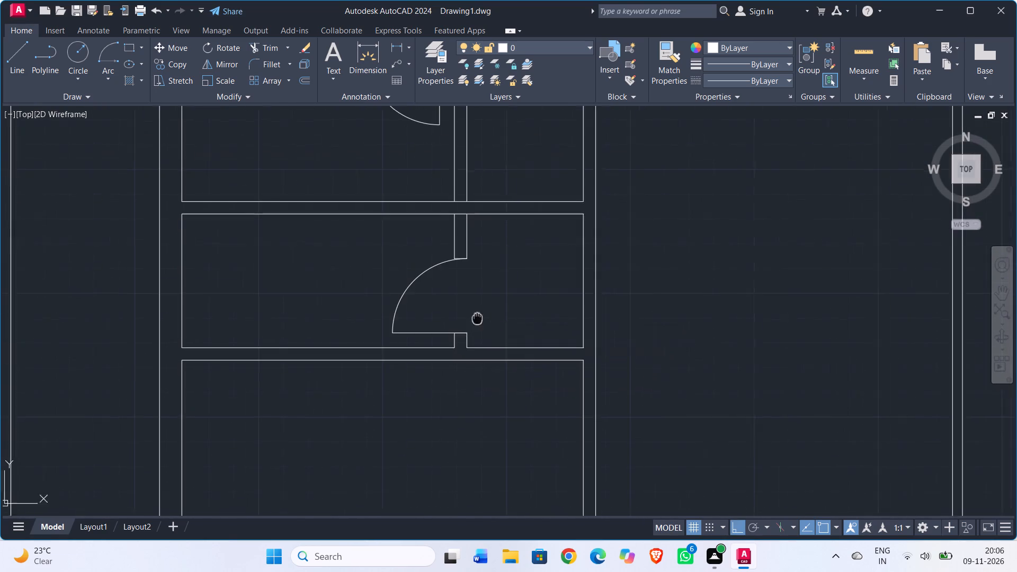
middle_drag(474, 317, 417, 305)
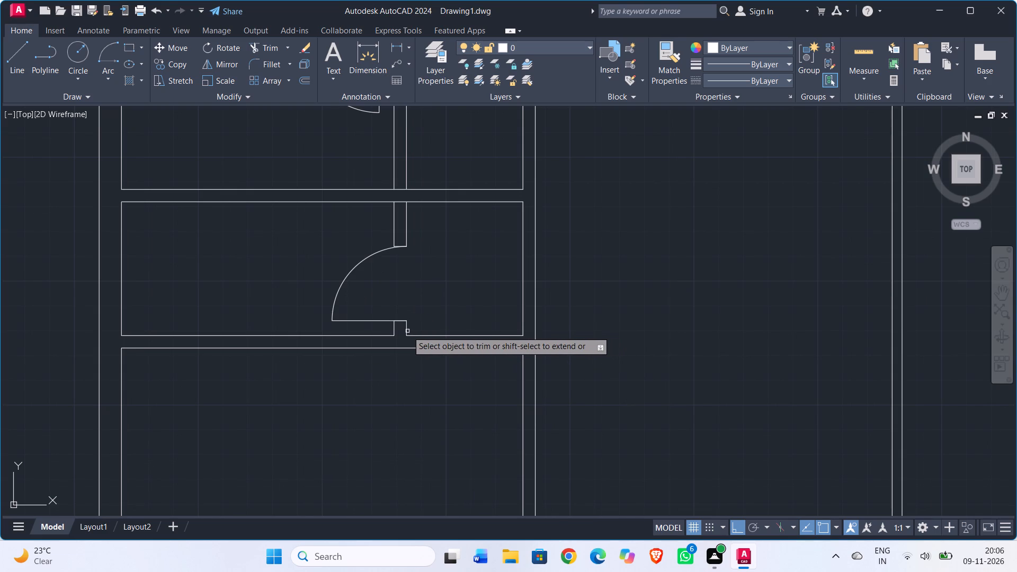
Extend the partition's right line to the lower line of the horizontal wall beneath it and trim both wall lines right of the partition.
shift+click(406, 331)
click(435, 326)
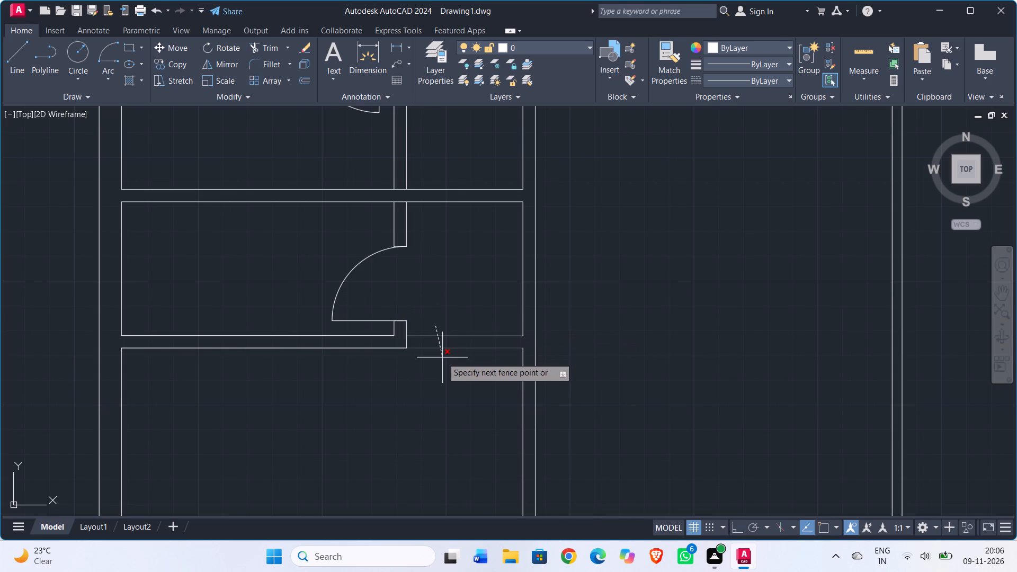
click(442, 358)
Extend the small right-hand room's top and bottom boundary lines to the outer wall's outer face and trim both outer wall lines between them.
middle_drag(452, 256, 451, 370)
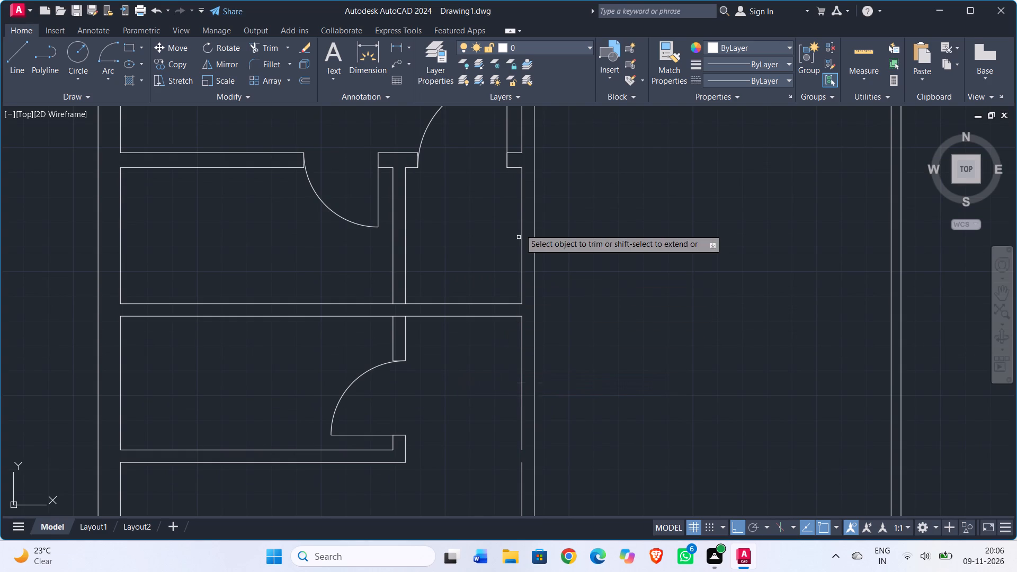
shift+click(518, 167)
shift+click(510, 304)
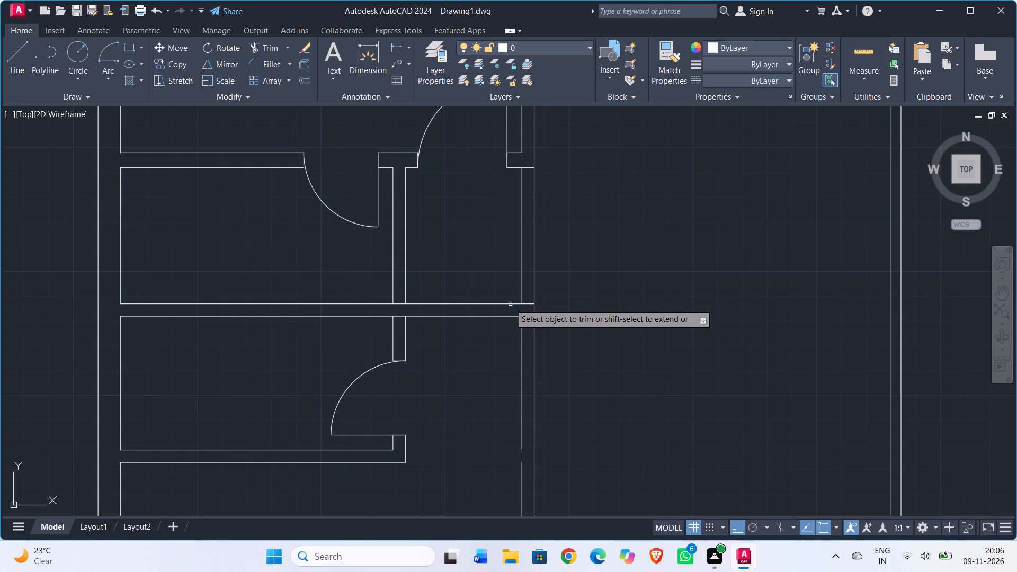
click(527, 256)
click(549, 256)
click(534, 257)
click(510, 260)
scroll(534, 260, down, 2)
middle_drag(556, 260, 505, 227)
scroll(480, 304, up, 2)
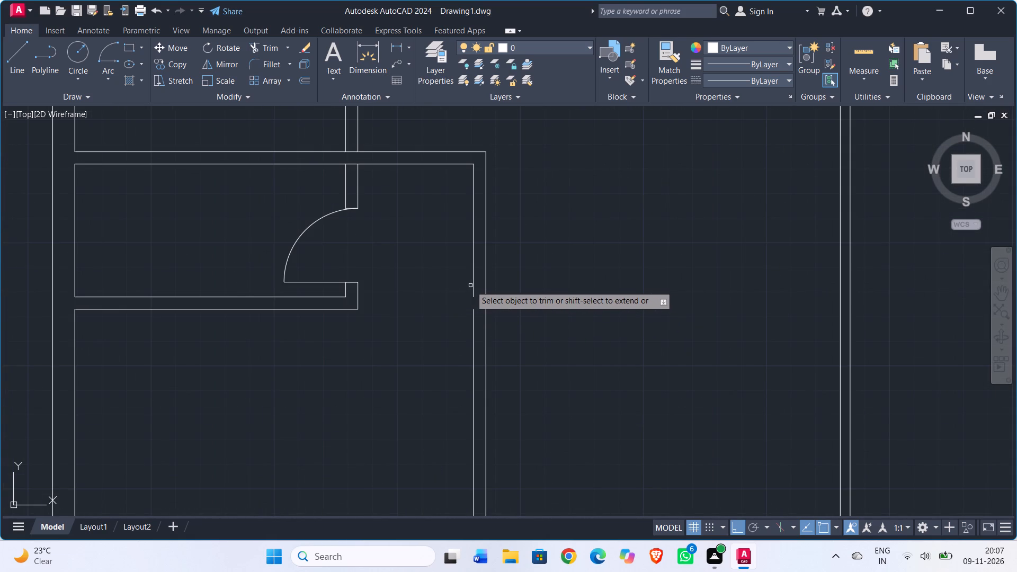
key(Escape)
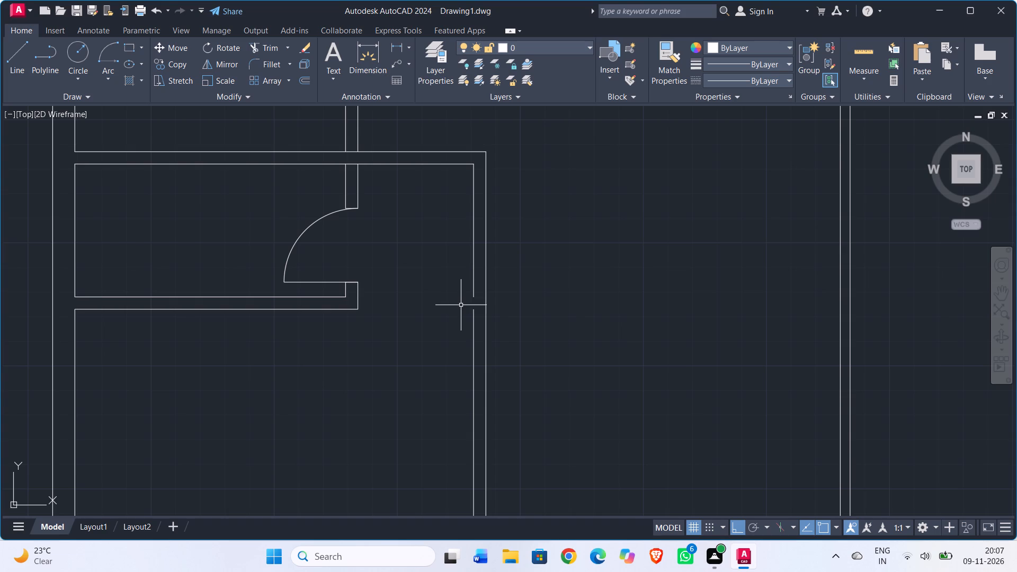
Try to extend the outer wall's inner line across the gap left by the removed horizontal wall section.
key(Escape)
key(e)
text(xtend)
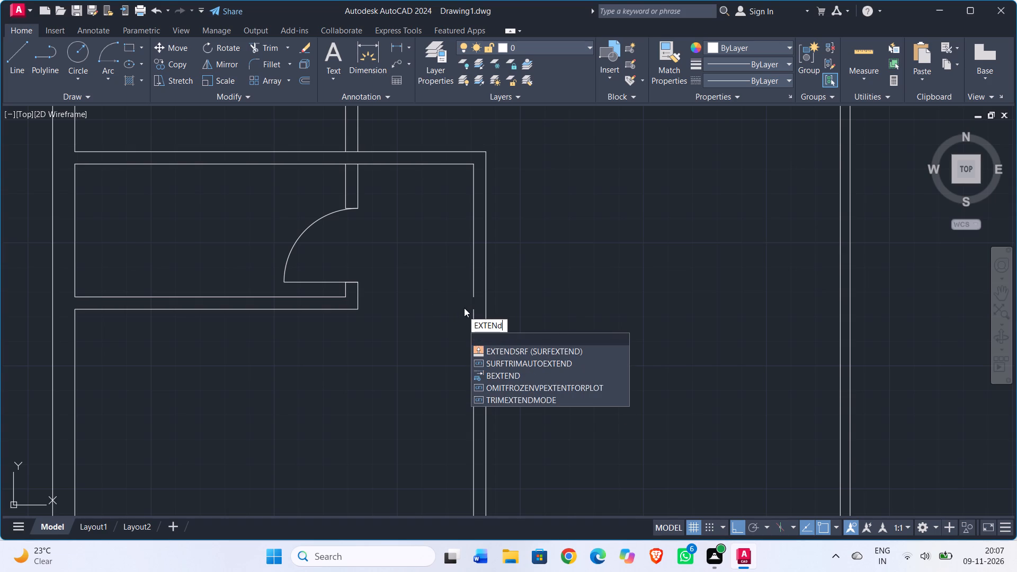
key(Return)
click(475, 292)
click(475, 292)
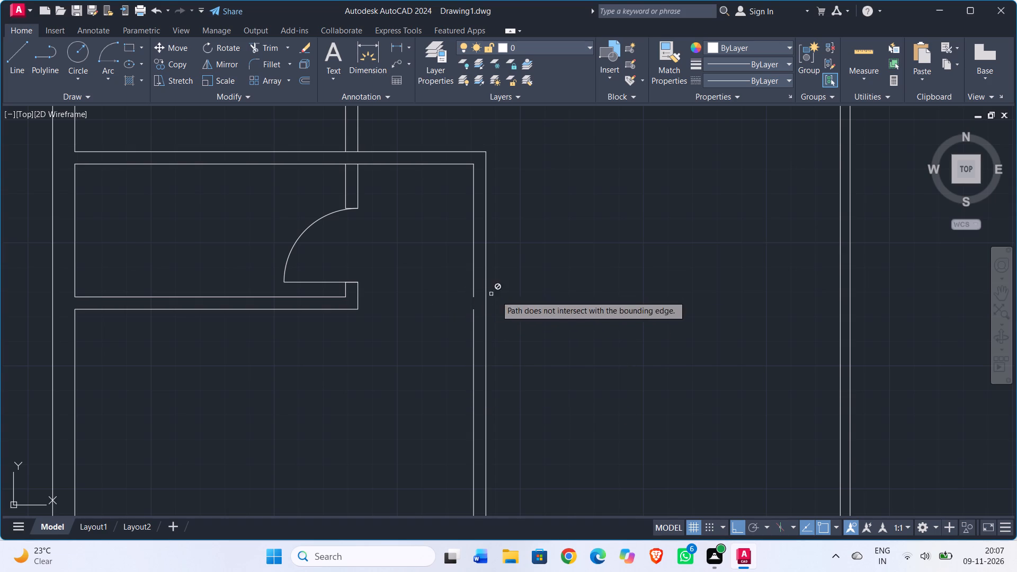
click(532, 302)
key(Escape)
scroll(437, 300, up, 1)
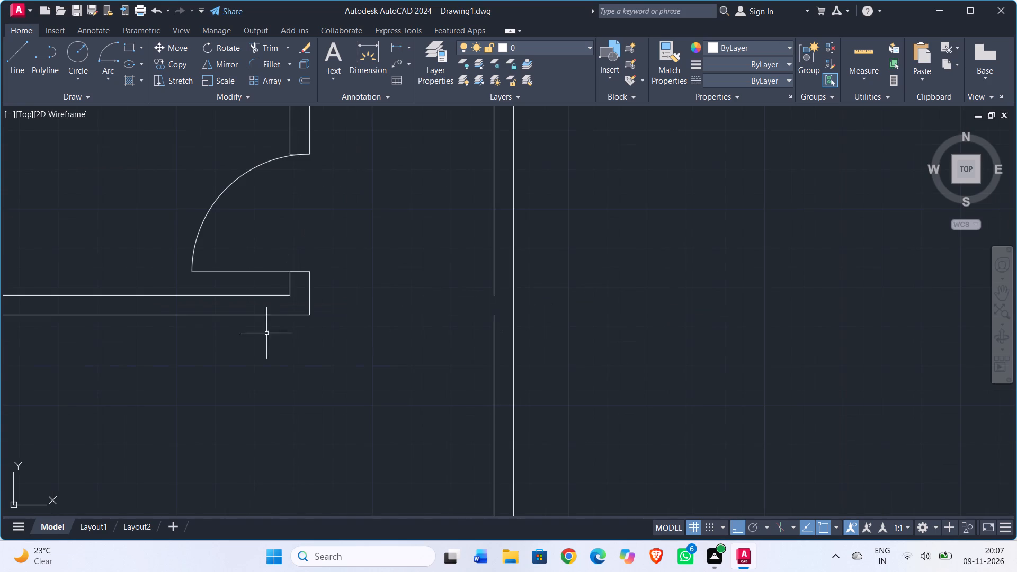
Draw a line across the gap in the vertical wall's left line, joining its upper and lower ends.
key(l)
key(Return)
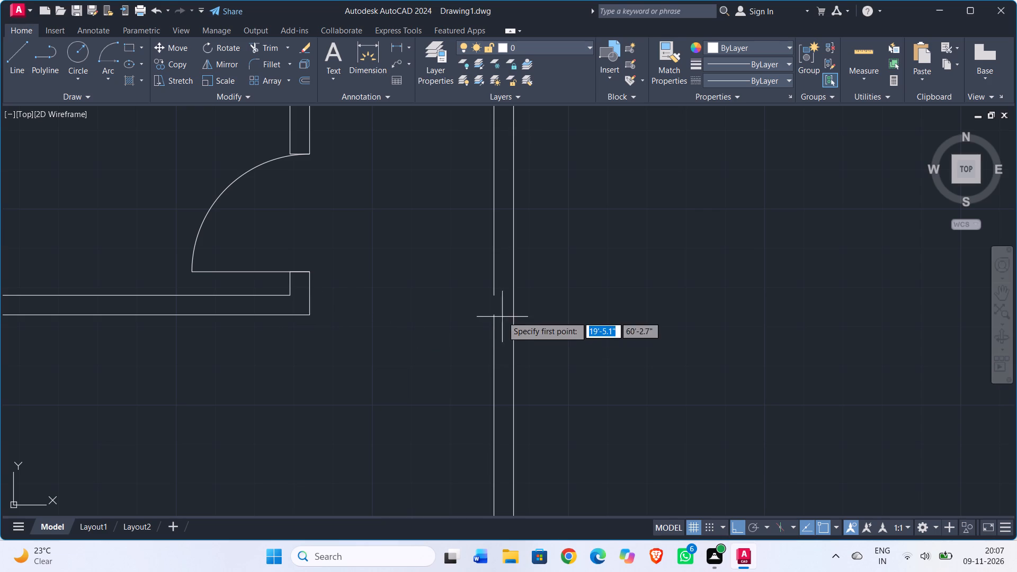
drag(493, 318, 493, 314)
click(493, 298)
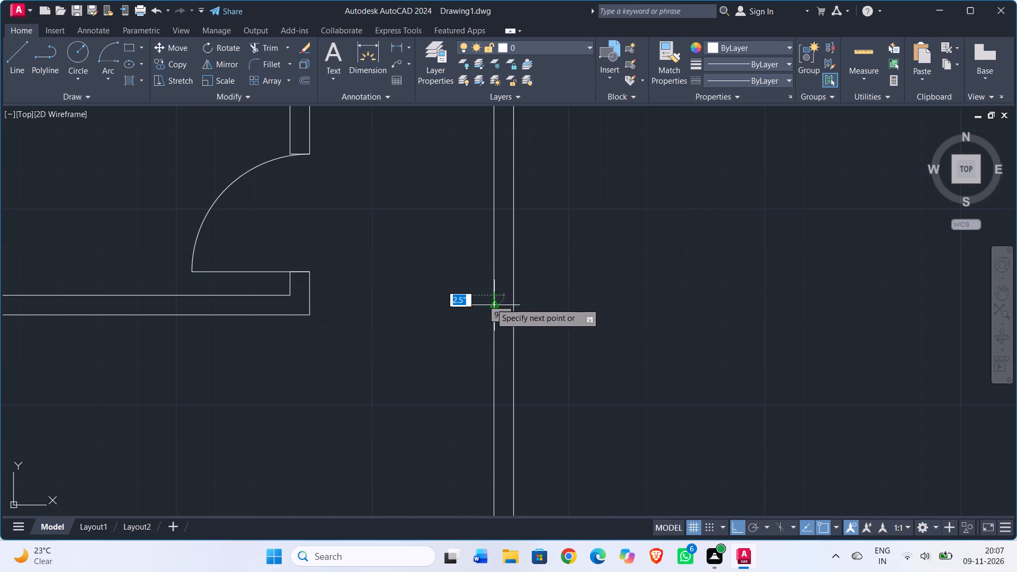
key(Escape)
Trim the overlapping wall lines at both bottom corners of the lower-left room where the side walls meet the horizontal wall.
scroll(488, 337, down, 2)
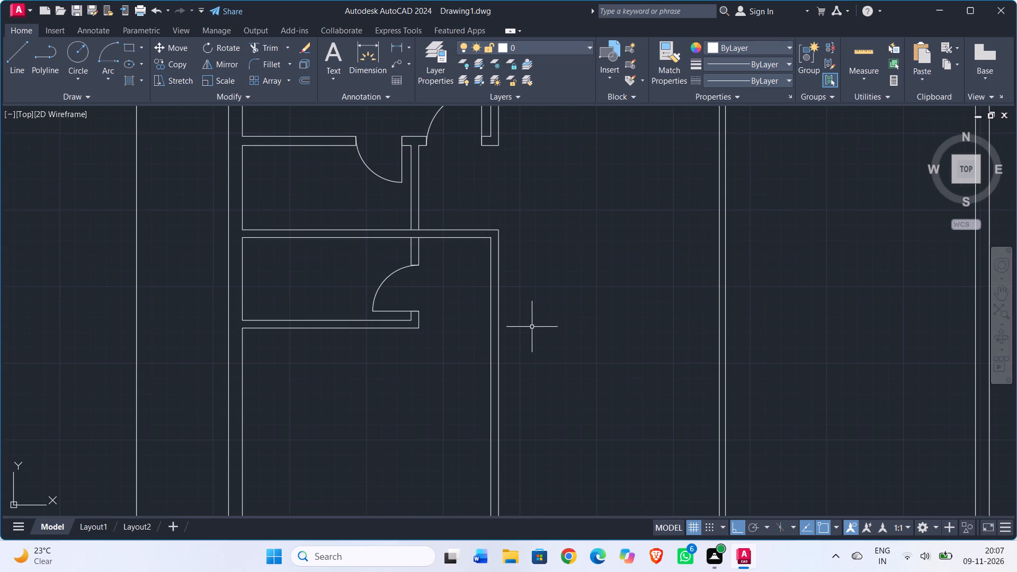
scroll(532, 327, down, 2)
middle_drag(525, 324, 450, 297)
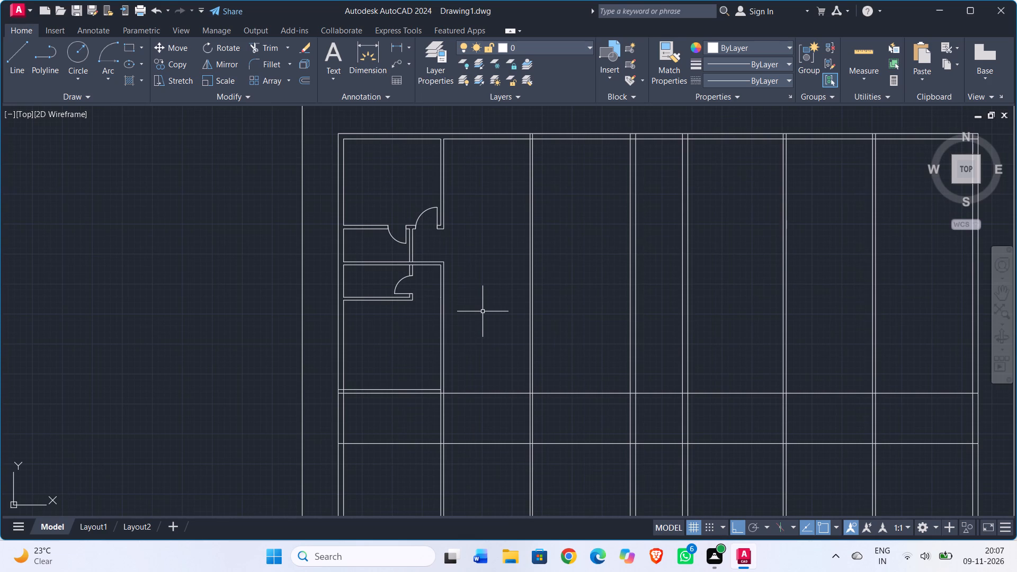
scroll(434, 345, down, 1)
middle_drag(417, 342, 434, 318)
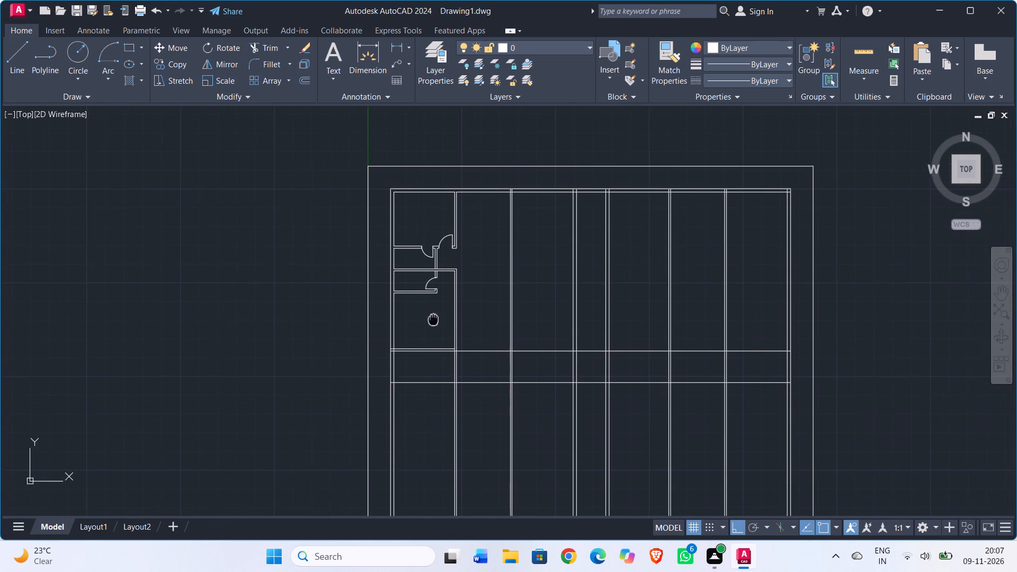
middle_drag(434, 318, 434, 318)
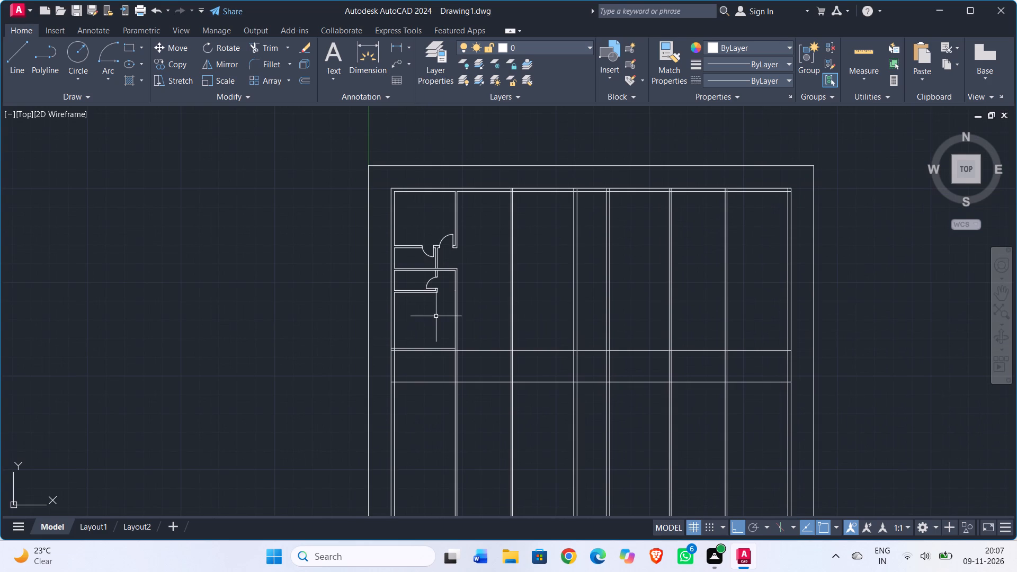
scroll(439, 339, up, 2)
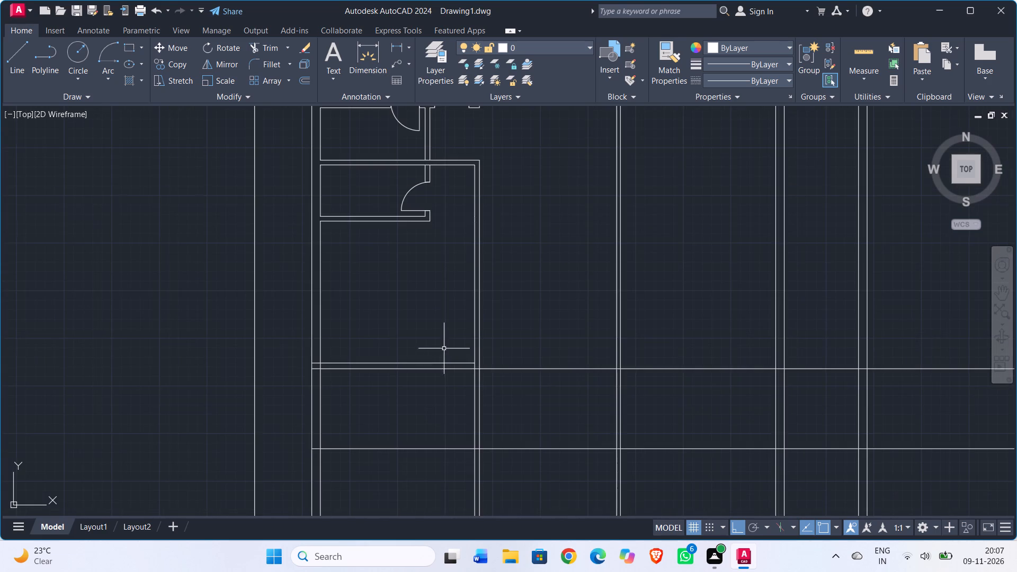
scroll(449, 361, up, 2)
key(t)
key(r)
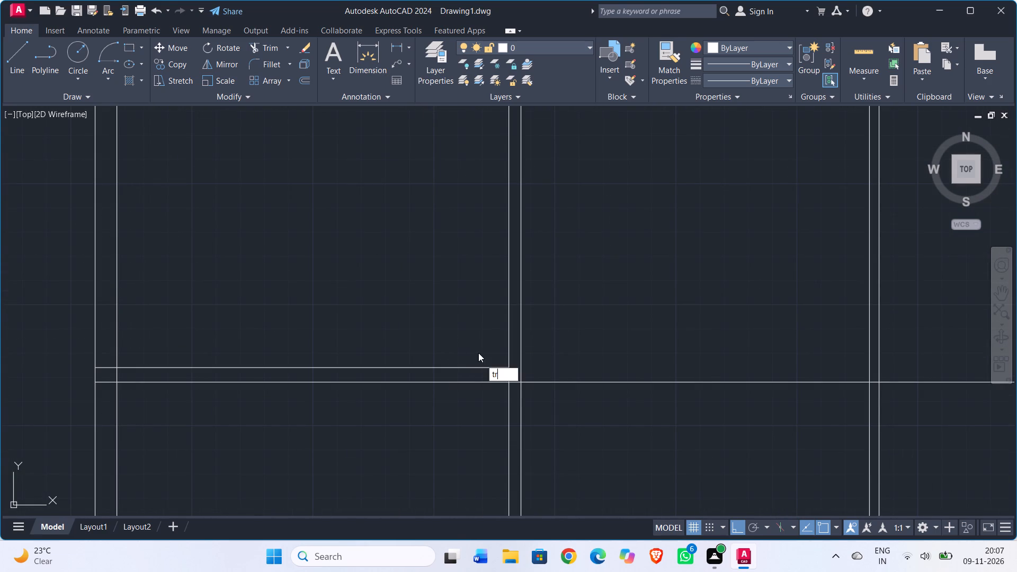
key(Return)
click(507, 376)
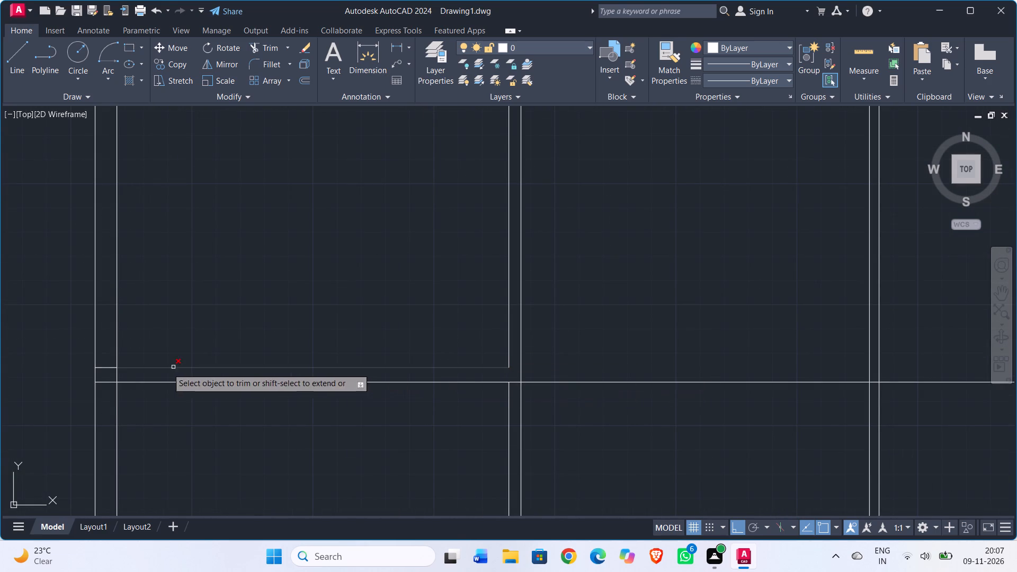
click(103, 365)
click(106, 372)
click(112, 375)
click(126, 375)
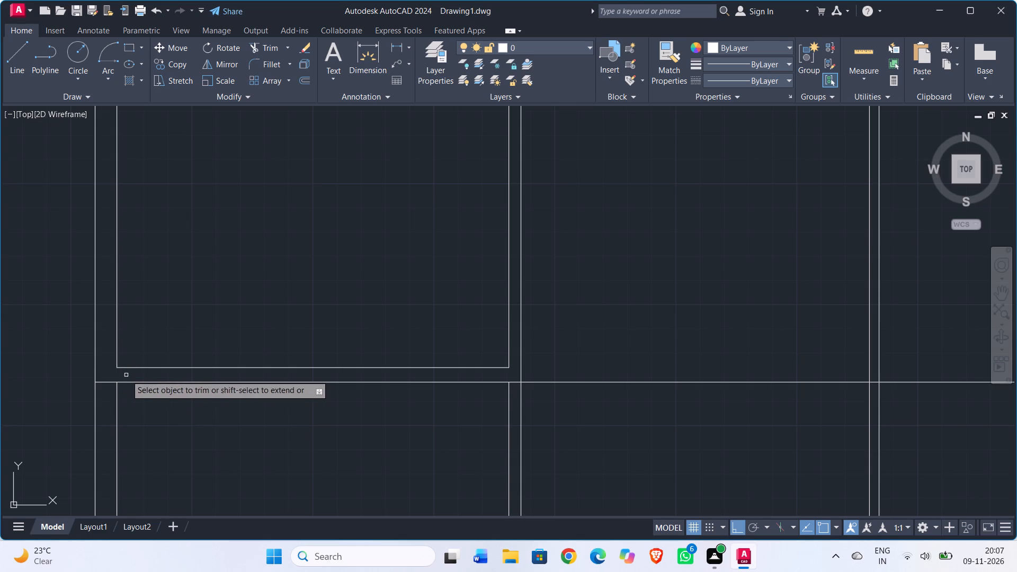
scroll(135, 377, down, 2)
scroll(202, 296, down, 1)
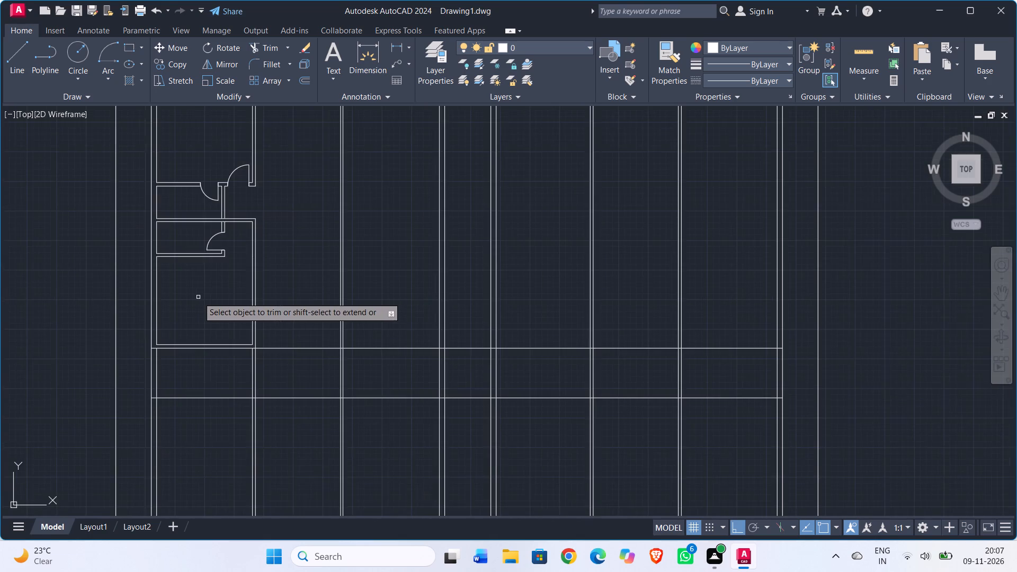
middle_drag(199, 298, 225, 390)
scroll(341, 323, up, 1)
key(Escape)
Extend the upper line of the horizontal wall below the lower-left room across all vertical walls to the right-hand outer wall.
scroll(305, 314, down, 1)
middle_drag(305, 314, 306, 362)
scroll(295, 306, up, 3)
scroll(296, 305, down, 3)
middle_drag(302, 330, 301, 219)
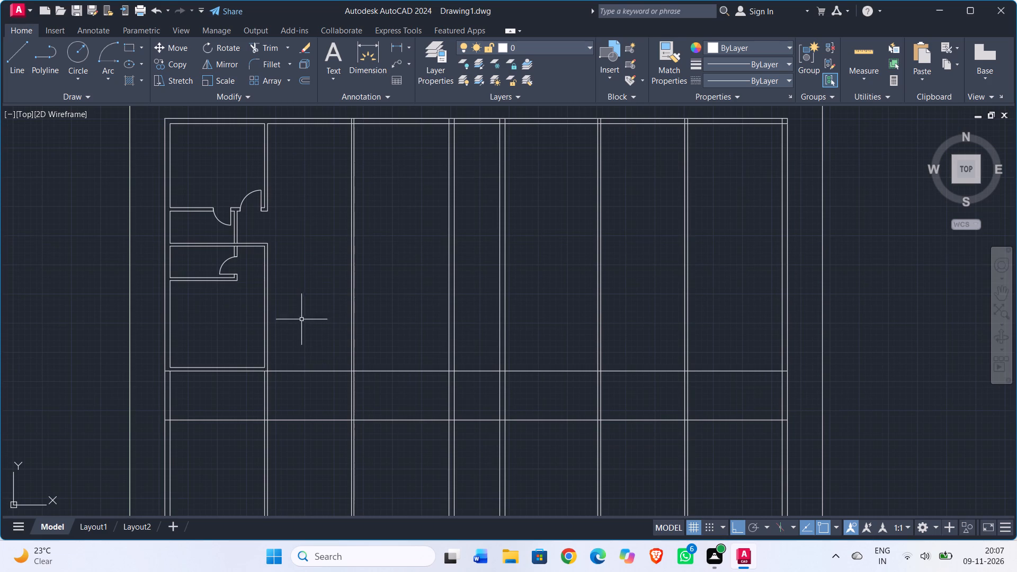
middle_drag(331, 384, 365, 367)
scroll(337, 352, up, 3)
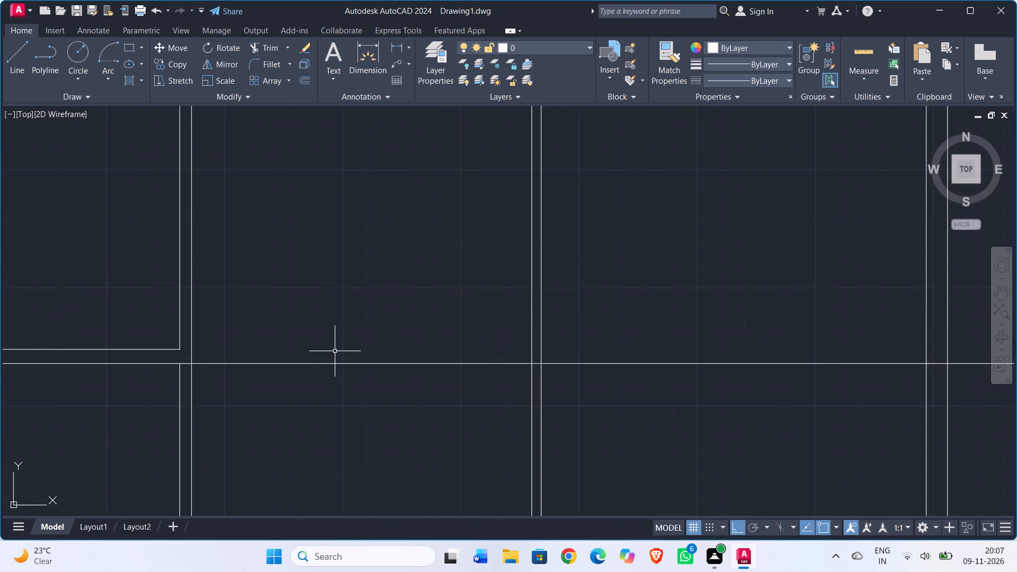
scroll(336, 350, down, 1)
middle_drag(344, 340, 407, 346)
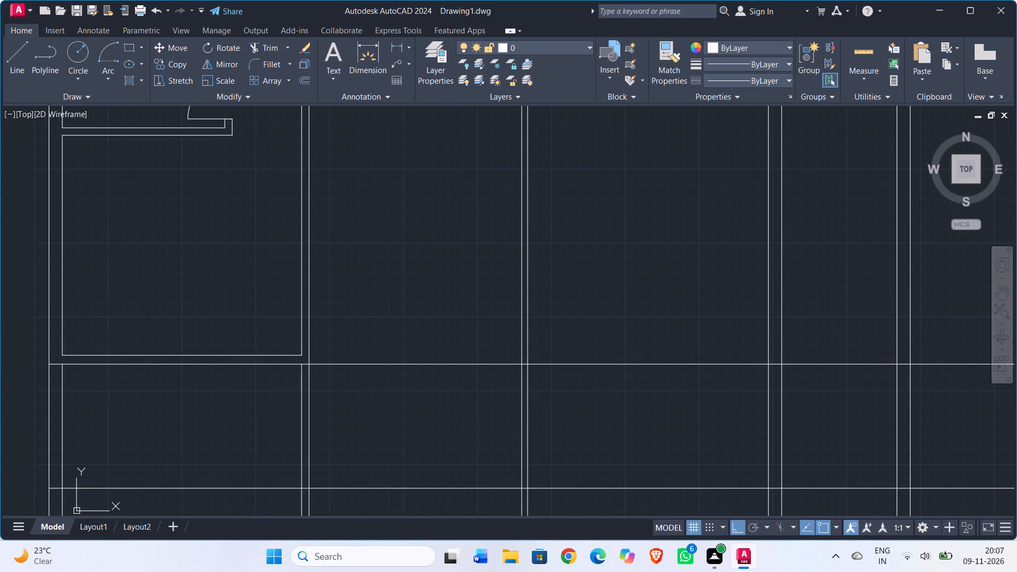
text(extend)
key(Return)
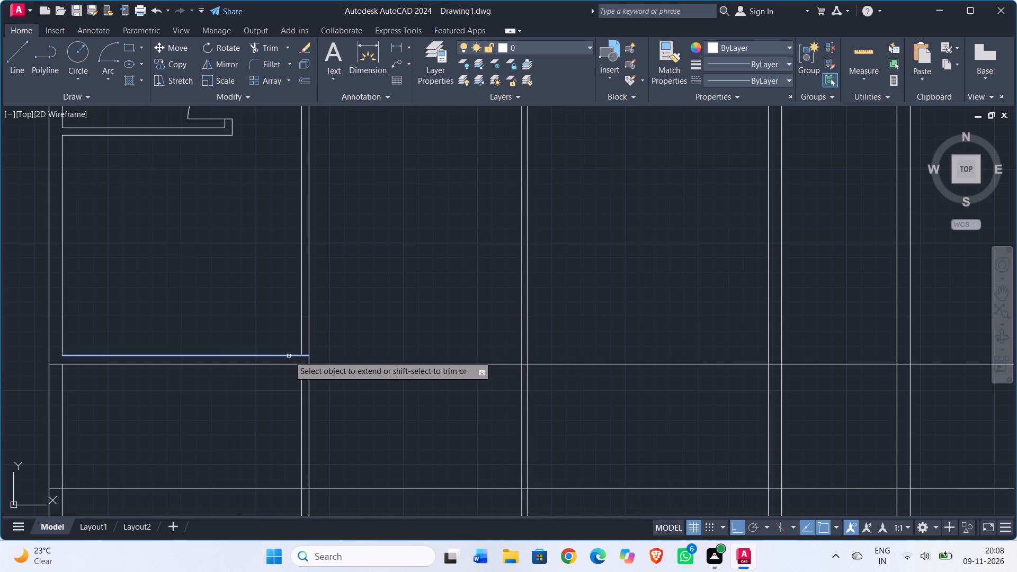
click(289, 356)
click(292, 354)
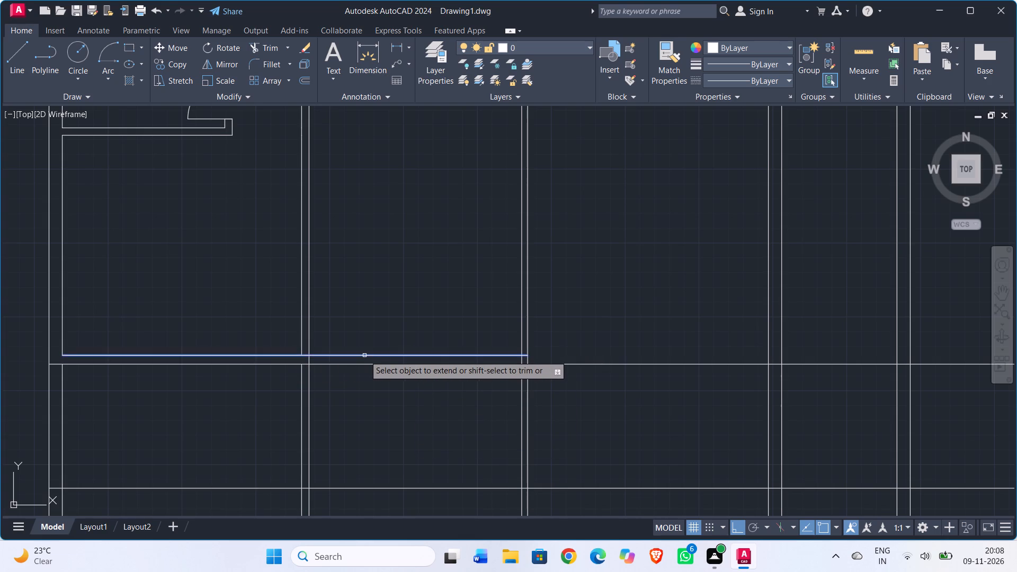
click(364, 355)
click(395, 356)
click(511, 354)
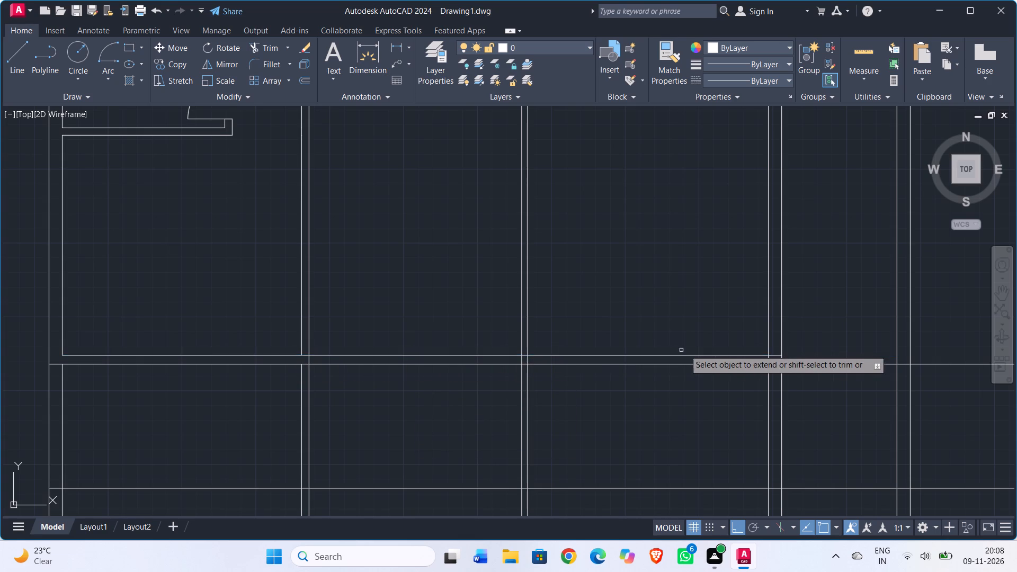
click(721, 355)
scroll(715, 325, down, 1)
middle_drag(713, 324, 555, 322)
scroll(674, 346, up, 1)
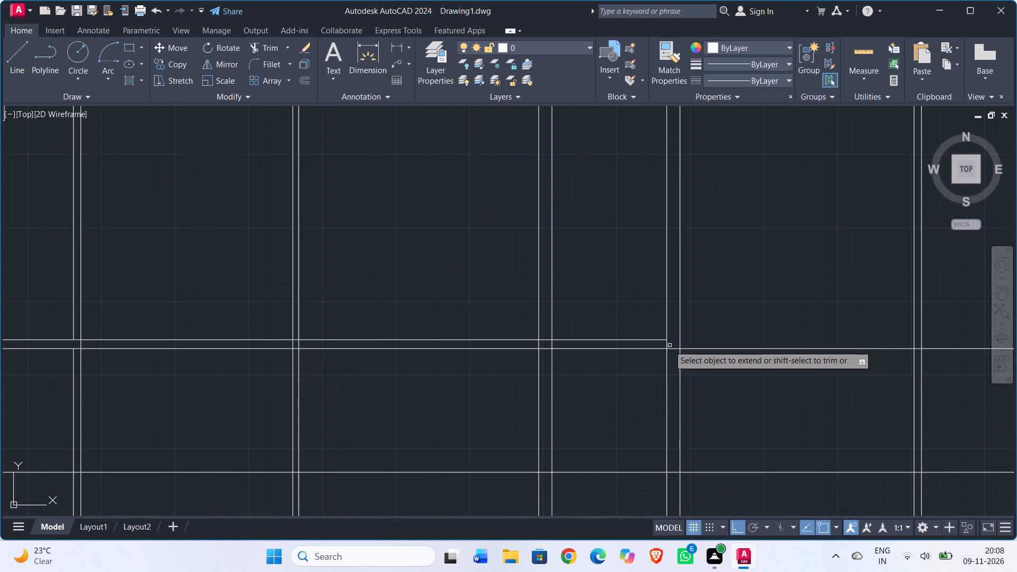
click(649, 340)
click(654, 340)
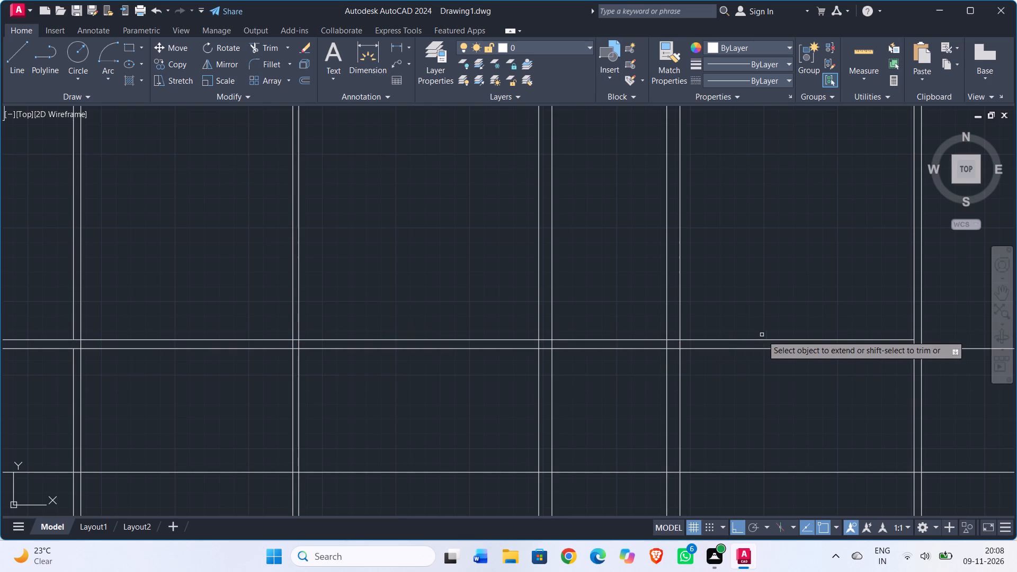
click(766, 340)
scroll(762, 325, down, 1)
middle_drag(752, 325, 529, 329)
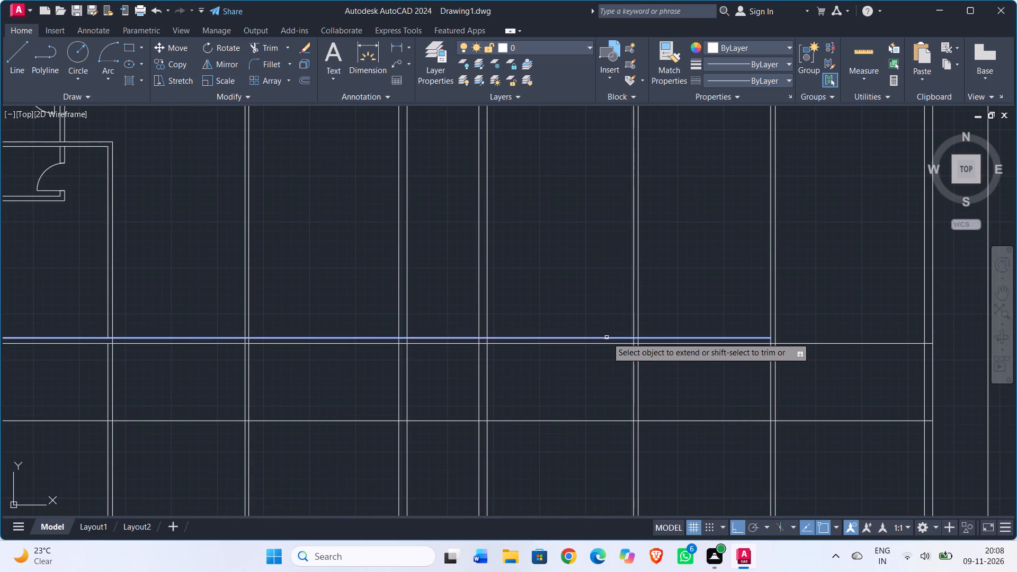
click(608, 337)
click(614, 337)
click(622, 337)
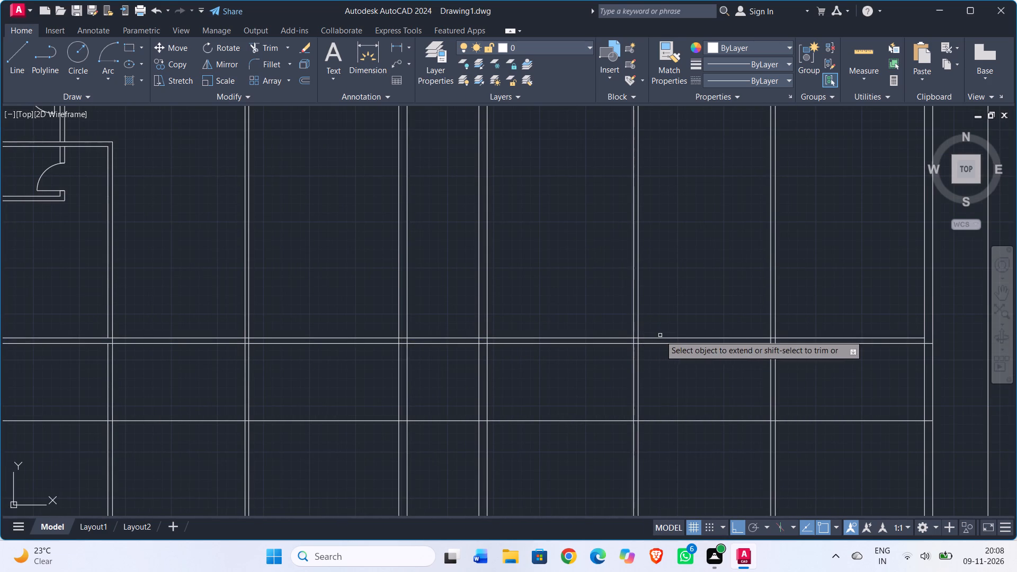
click(664, 338)
scroll(660, 321, down, 2)
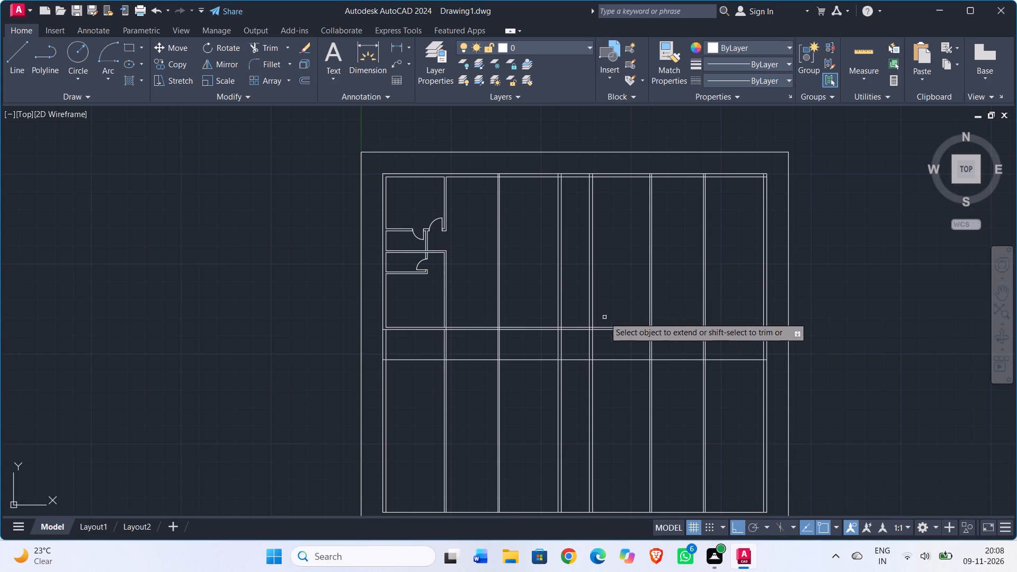
key(Escape)
Trim the right line of the first partition between the two lines of the horizontal wall.
scroll(471, 338, up, 2)
scroll(427, 327, up, 3)
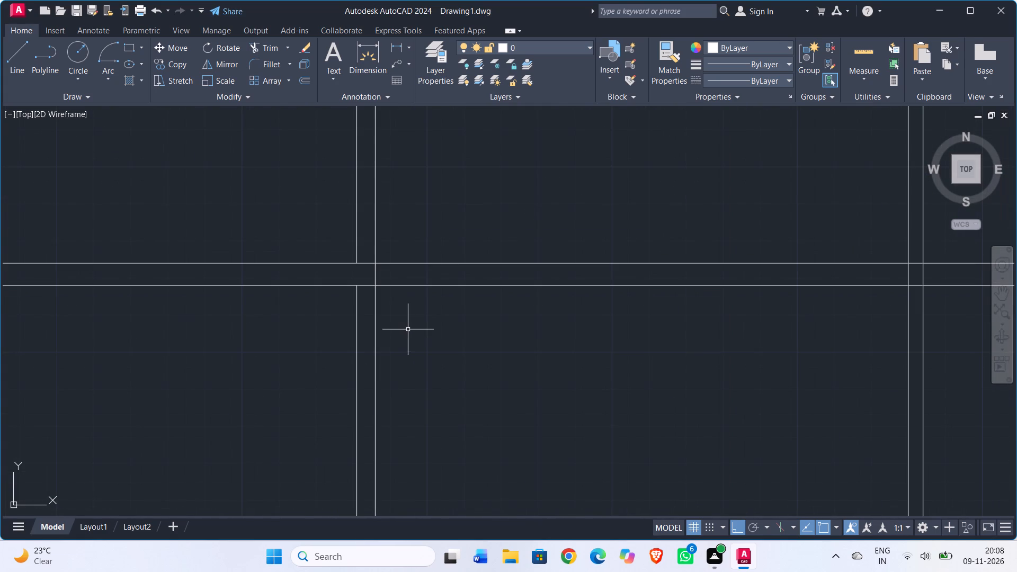
scroll(409, 329, down, 1)
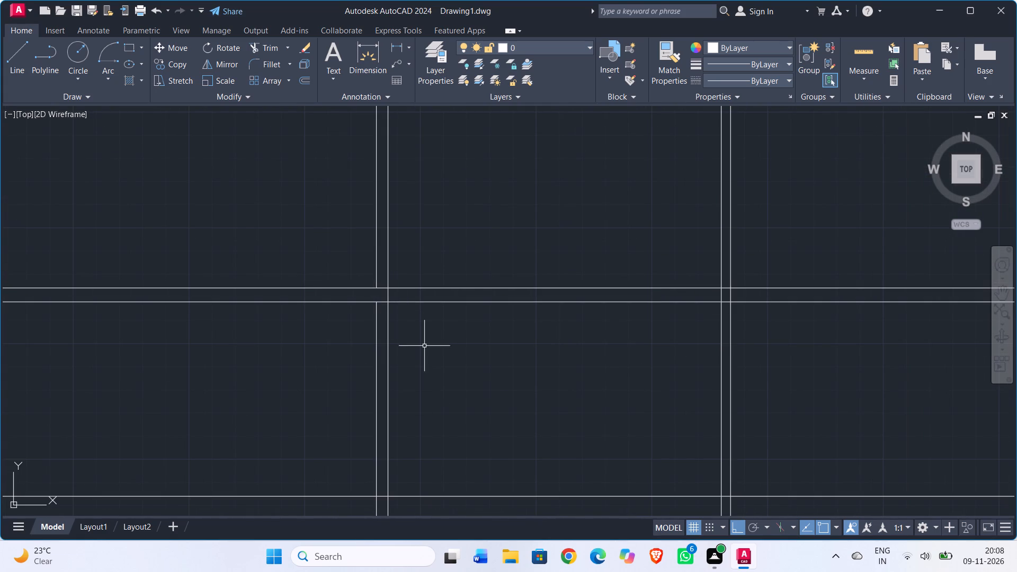
key(t)
key(r)
key(Return)
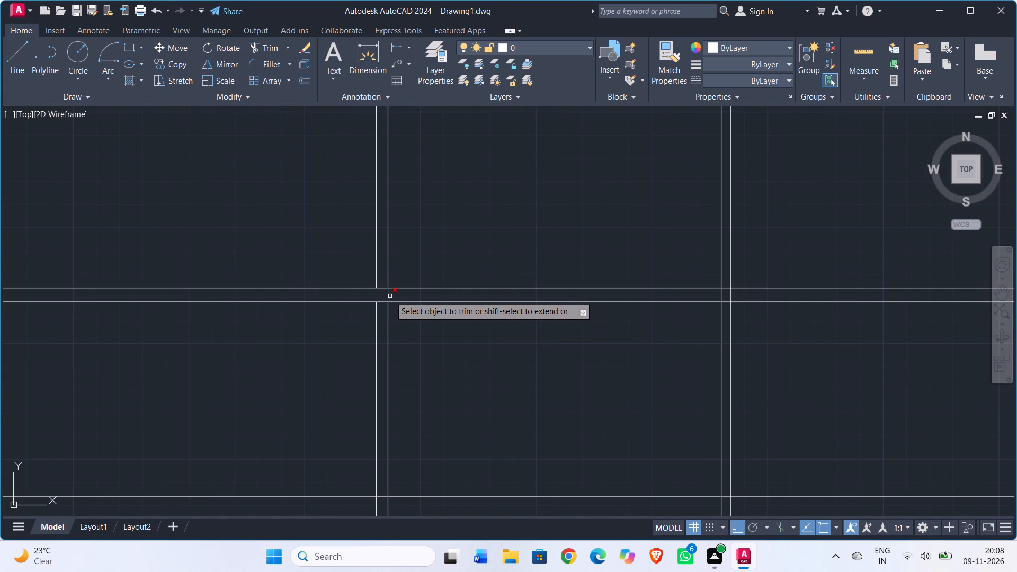
click(390, 296)
scroll(398, 298, up, 1)
key(Escape)
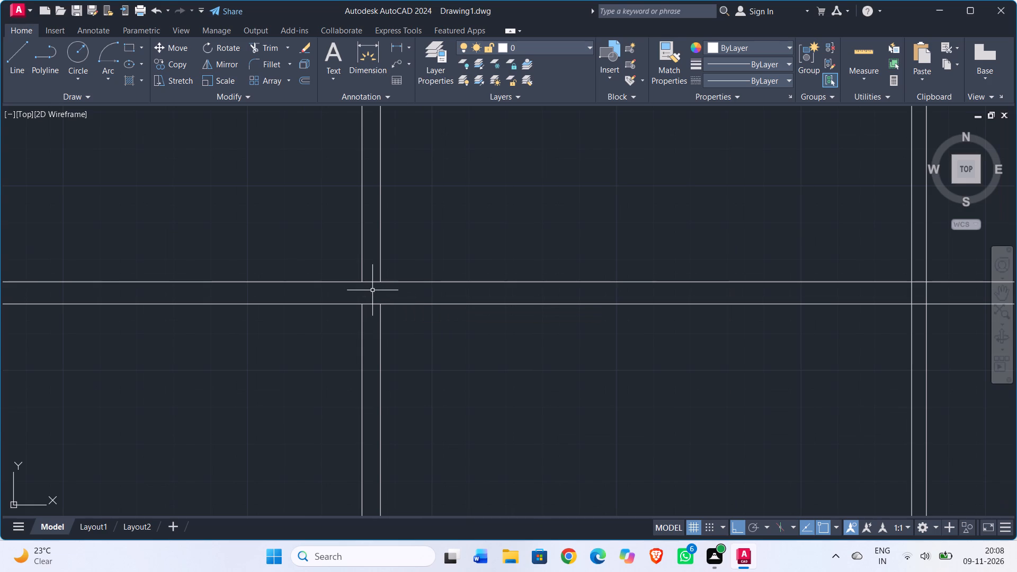
Draw a separate line across the horizontal wall's thickness, in line with the first partition's right face.
key(l)
key(Return)
scroll(374, 293, up, 1)
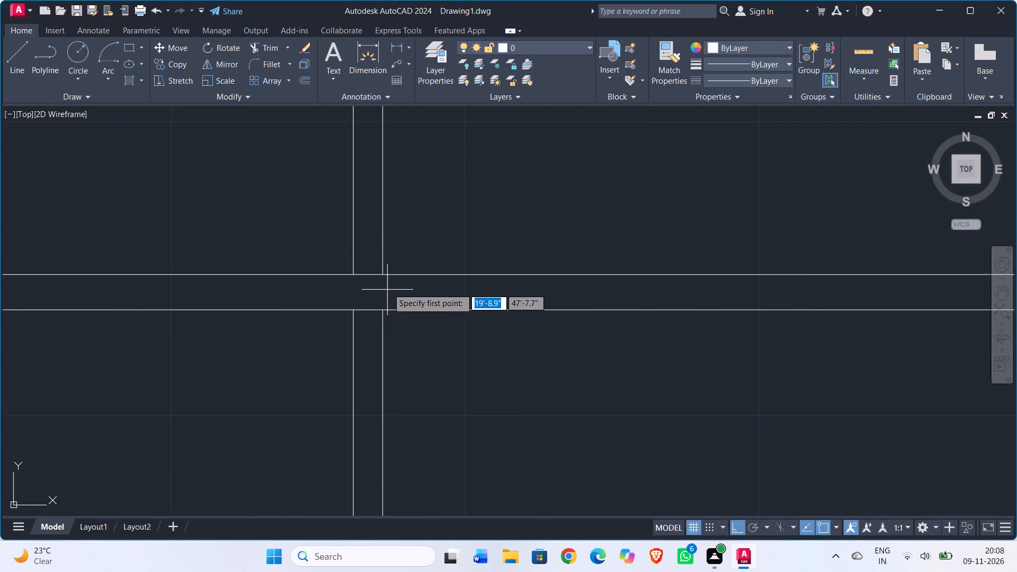
drag(382, 272, 382, 276)
click(381, 308)
key(Escape)
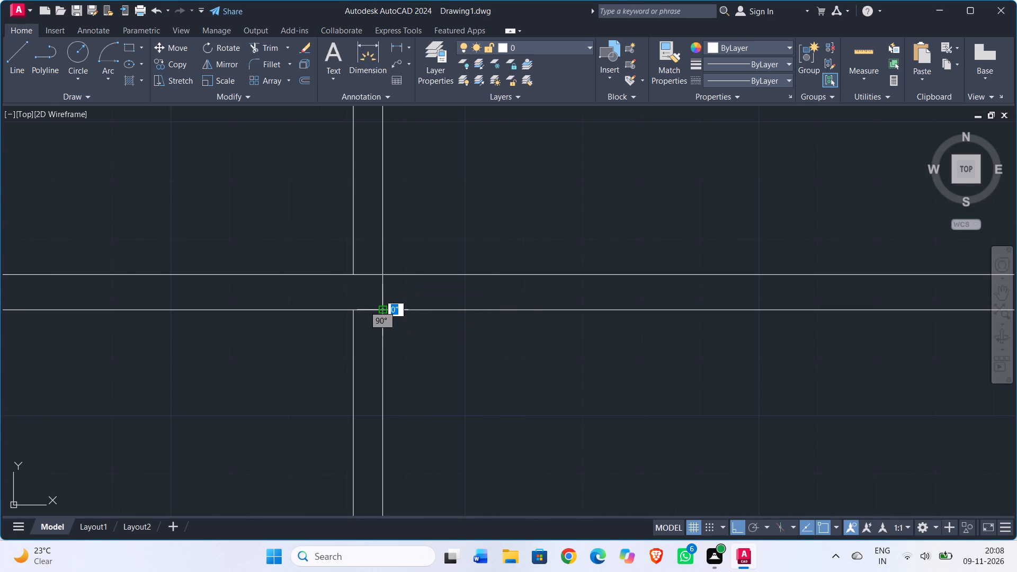
Offset the line across the horizontal wall 6" to the right for the first door jamb.
text(off)
key(Return)
text(6")
key(Return)
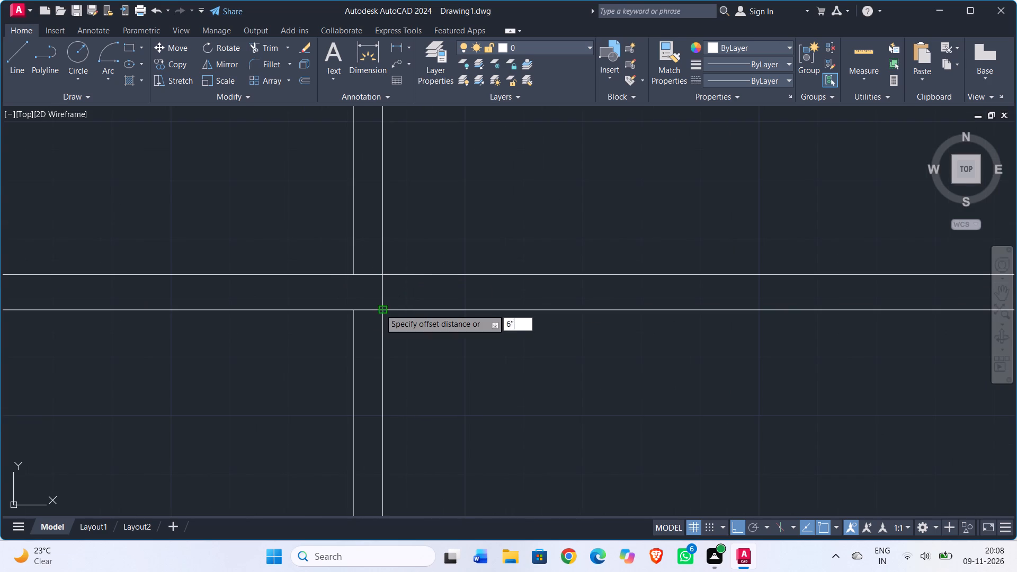
drag(381, 290, 396, 292)
click(456, 294)
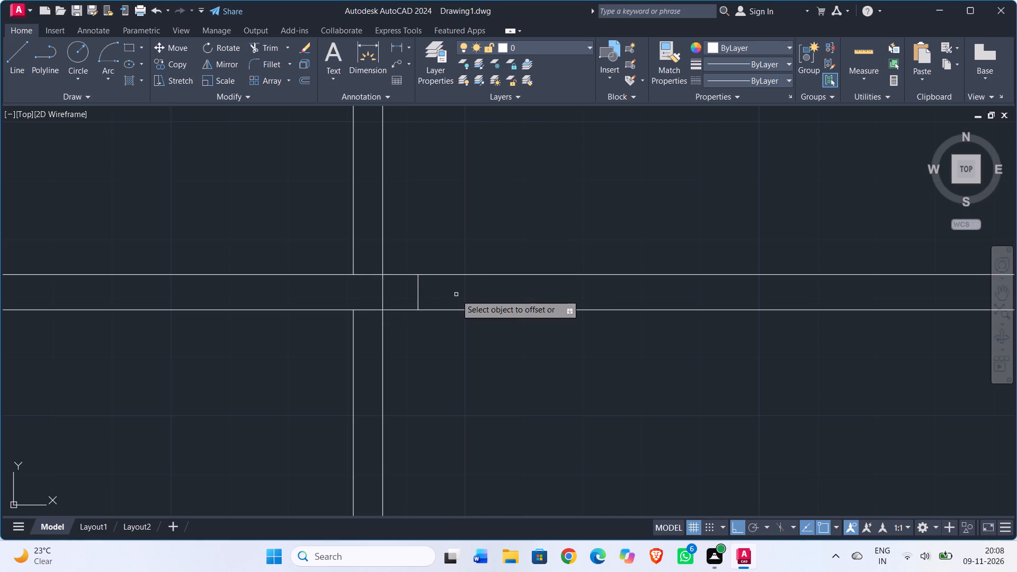
key(Escape)
Offset the first door jamb line 3' to the right to mark the door opening's other side.
text(off)
key(Return)
text(3')
key(Return)
click(418, 294)
click(596, 297)
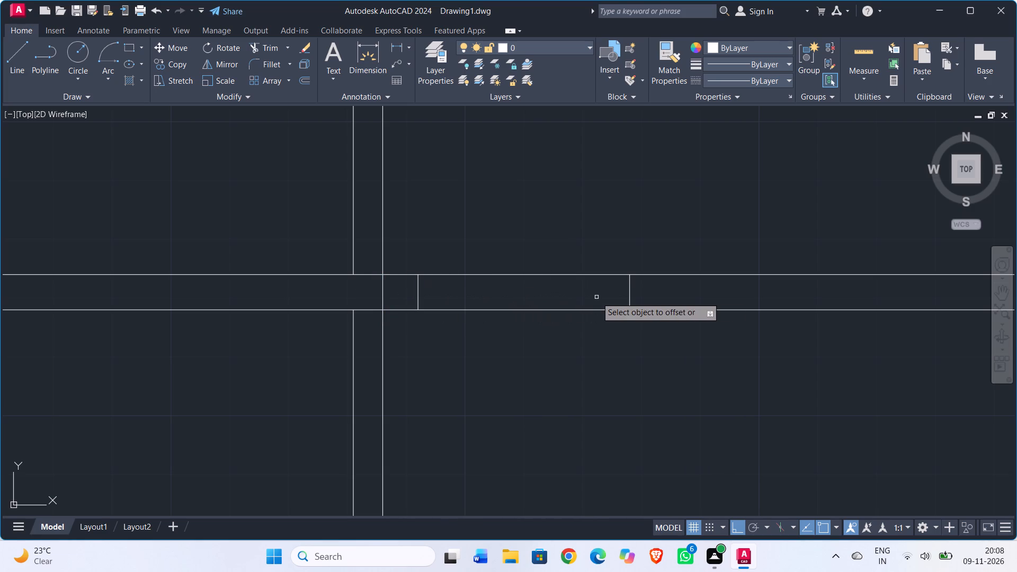
key(Escape)
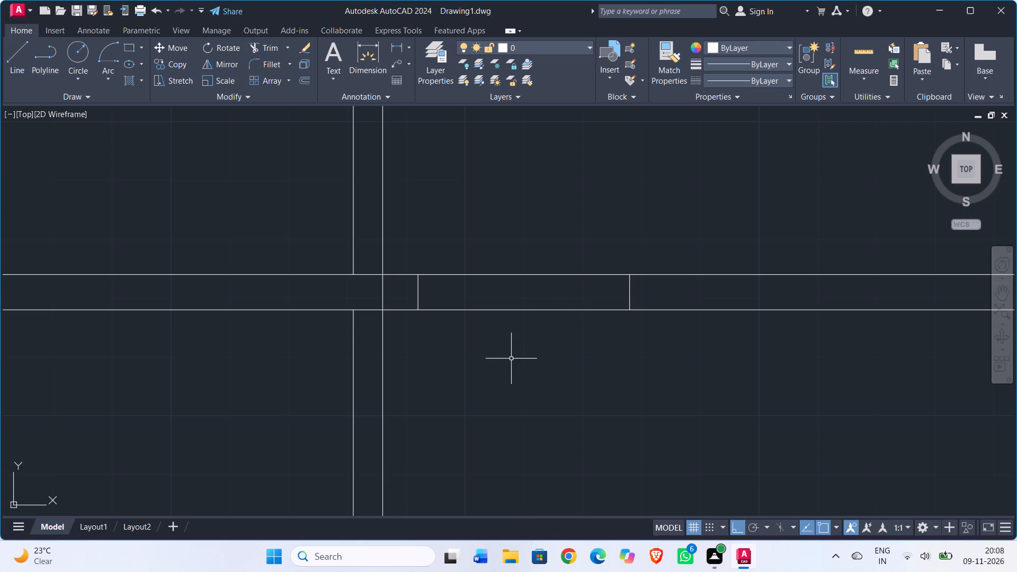
Draw a 3' vertical door leaf line upward from the lower end of the first door jamb.
key(l)
key(Return)
drag(419, 308, 419, 301)
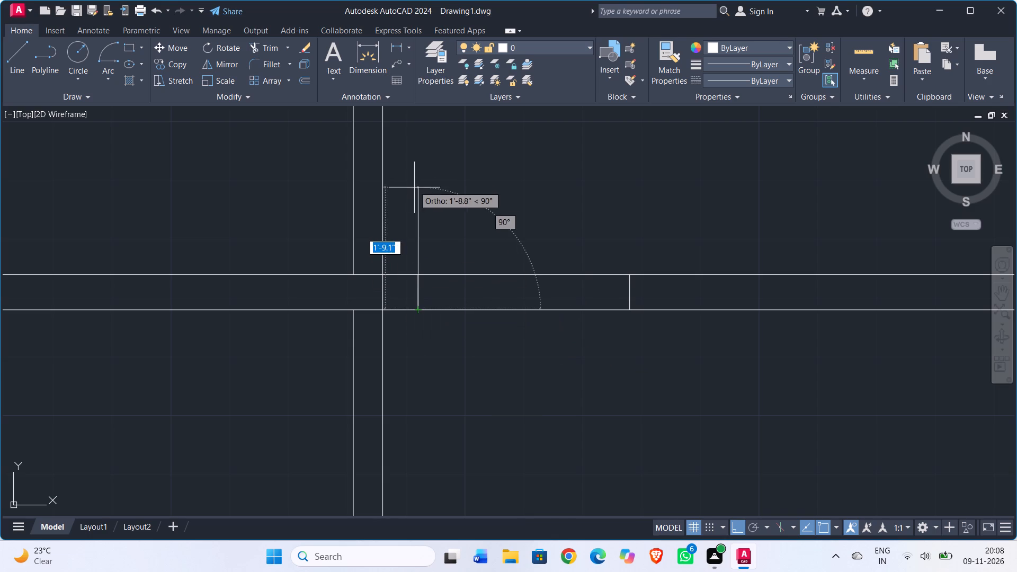
text(3')
key(Return)
scroll(443, 217, down, 2)
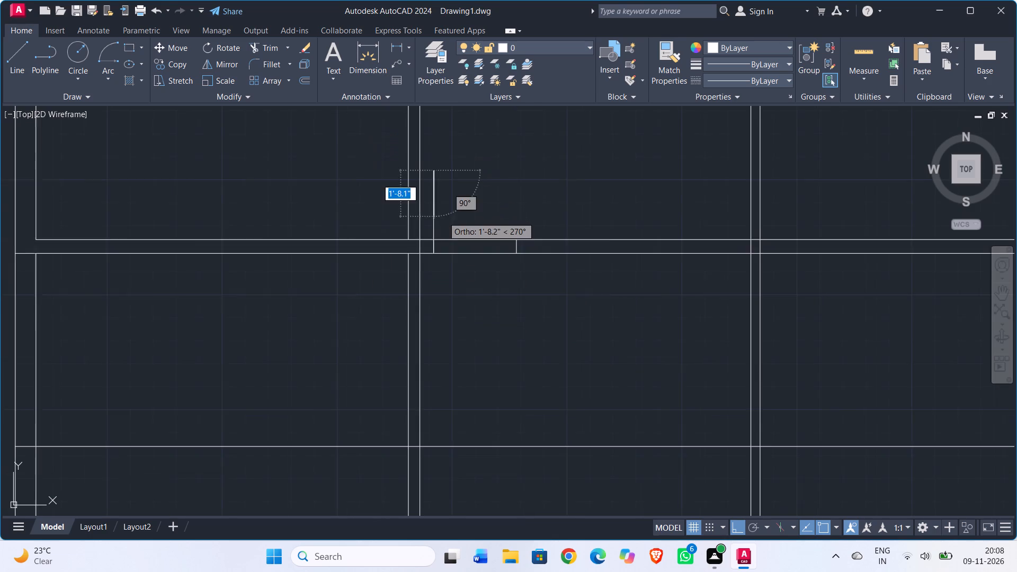
middle_drag(443, 217, 432, 271)
key(Escape)
Draw the door's 90° swing arc centred on the leaf's base, from the opposite jamb's lower end to the leaf's top.
scroll(439, 256, up, 2)
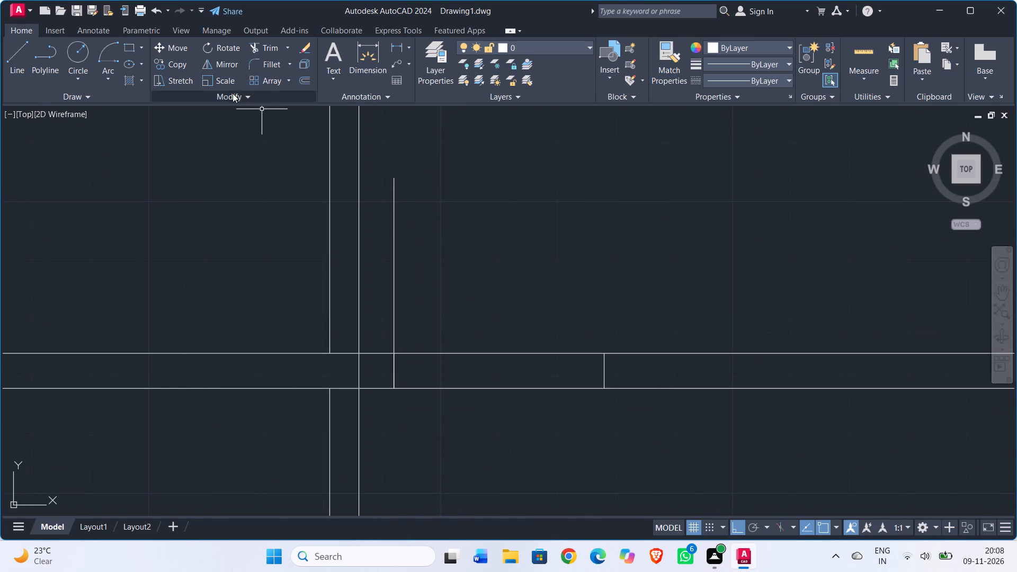
click(111, 54)
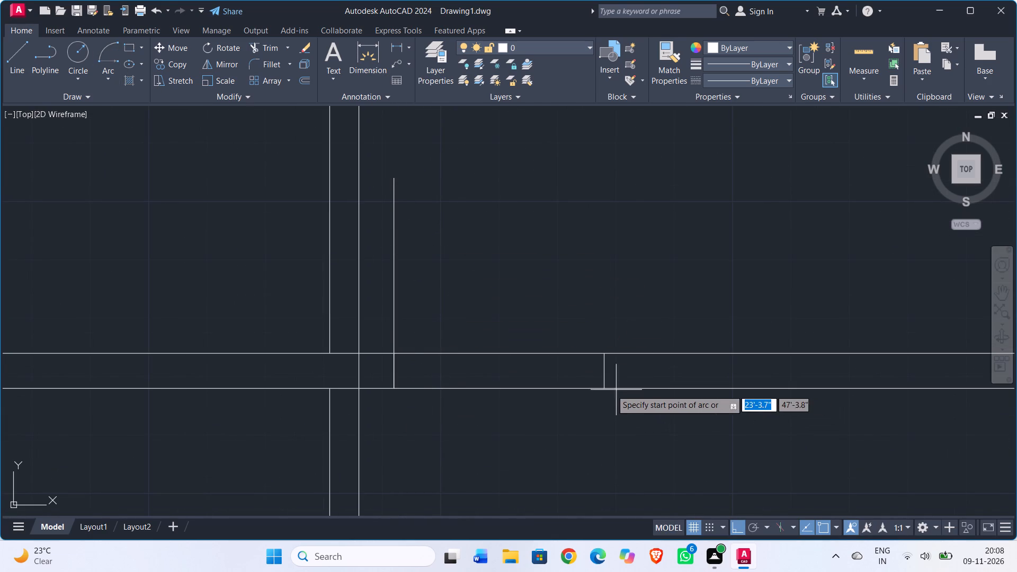
drag(603, 388, 598, 387)
click(396, 389)
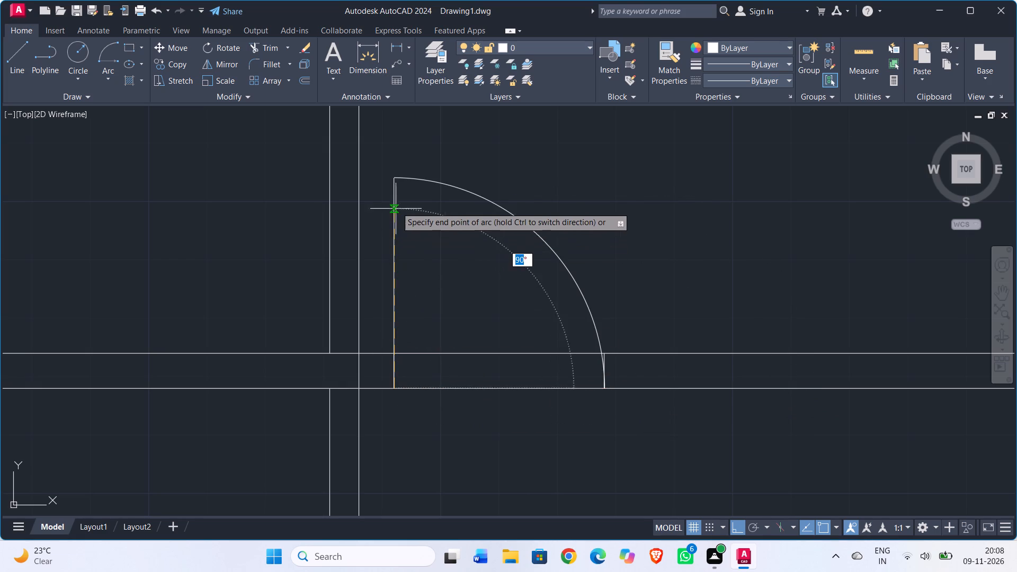
click(393, 175)
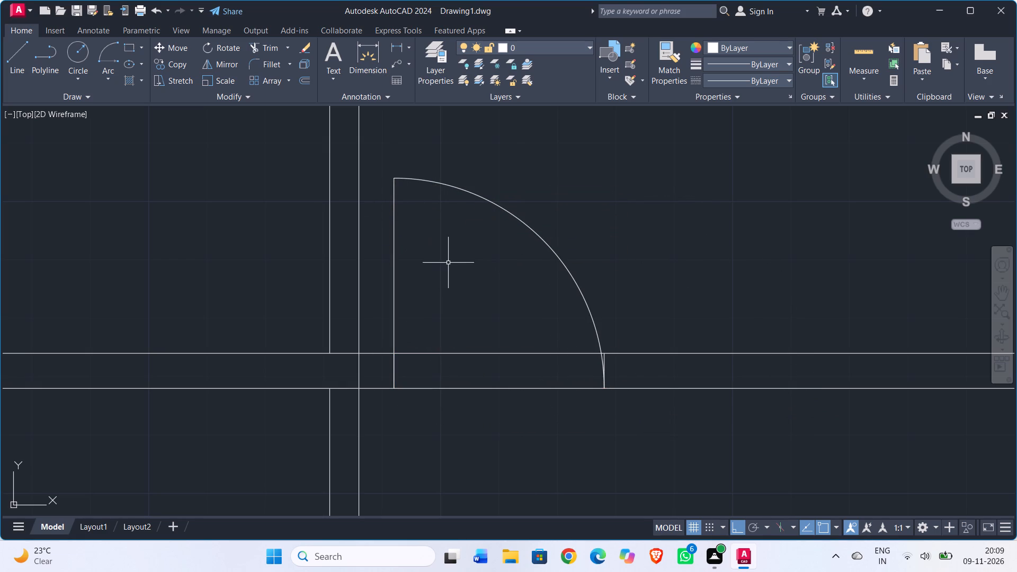
Trim the wall lines crossing inside the junction of the first partition and the horizontal wall.
key(t)
key(r)
key(Return)
click(343, 350)
drag(344, 416, 346, 405)
click(349, 373)
click(361, 372)
Trim both horizontal wall lines across the 3' door opening, including the stub between the swing arc and the jamb.
click(475, 347)
click(475, 409)
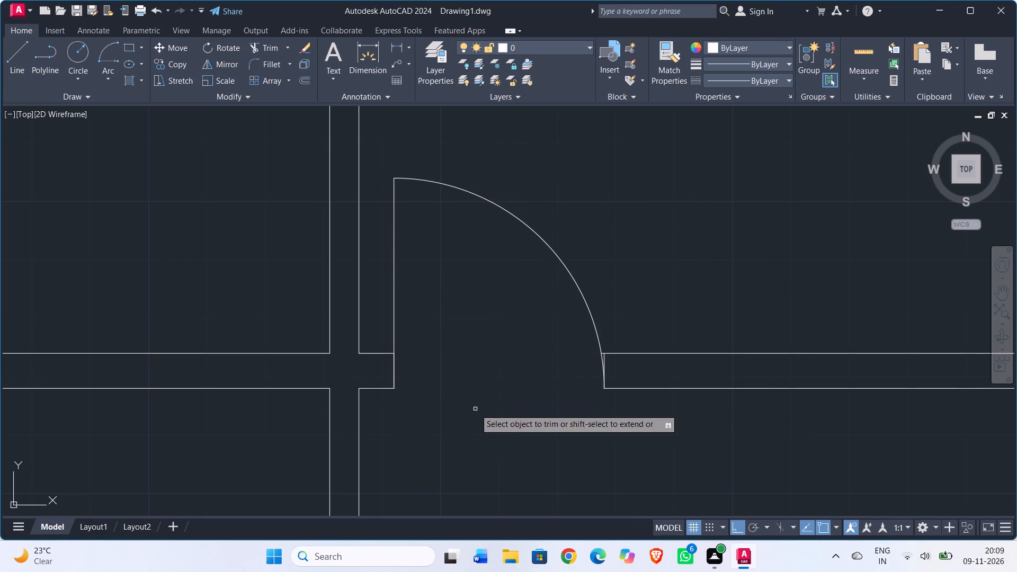
scroll(595, 362, up, 5)
drag(578, 307, 578, 318)
click(581, 330)
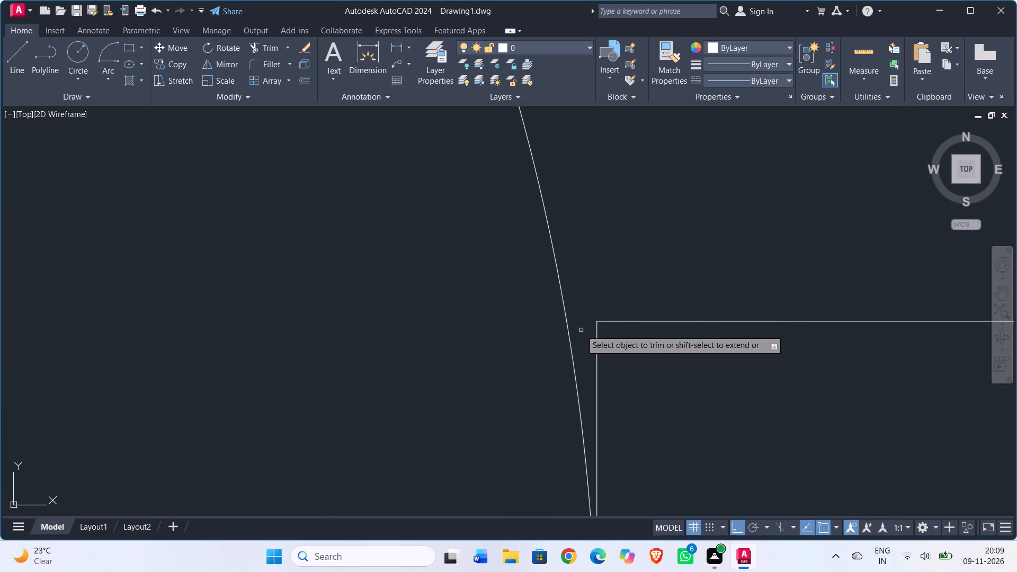
scroll(581, 330, down, 6)
middle_drag(367, 372, 476, 372)
scroll(474, 372, down, 2)
middle_drag(487, 376, 473, 392)
scroll(487, 377, down, 1)
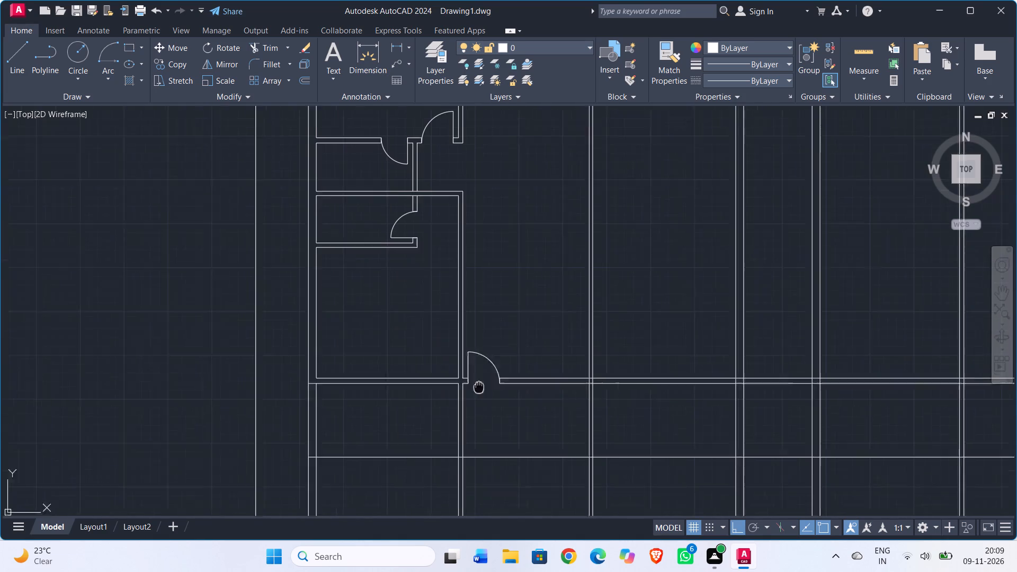
middle_drag(473, 392, 457, 410)
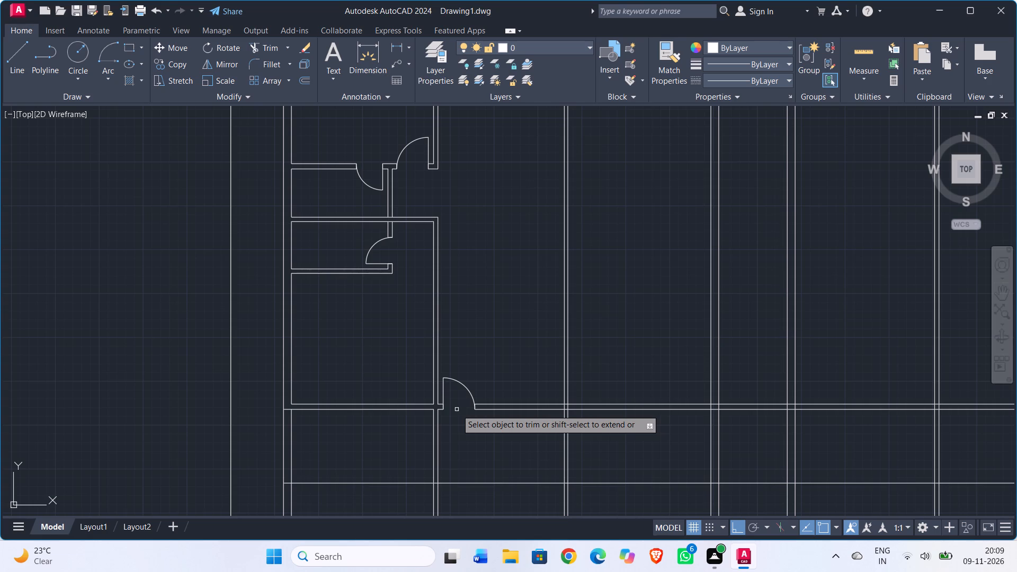
key(Escape)
Draw a line up through the top outer wall from the first partition's right face, continuing 2' beyond the wall's outer face.
scroll(486, 271, down, 1)
middle_drag(486, 339, 459, 442)
scroll(473, 216, up, 2)
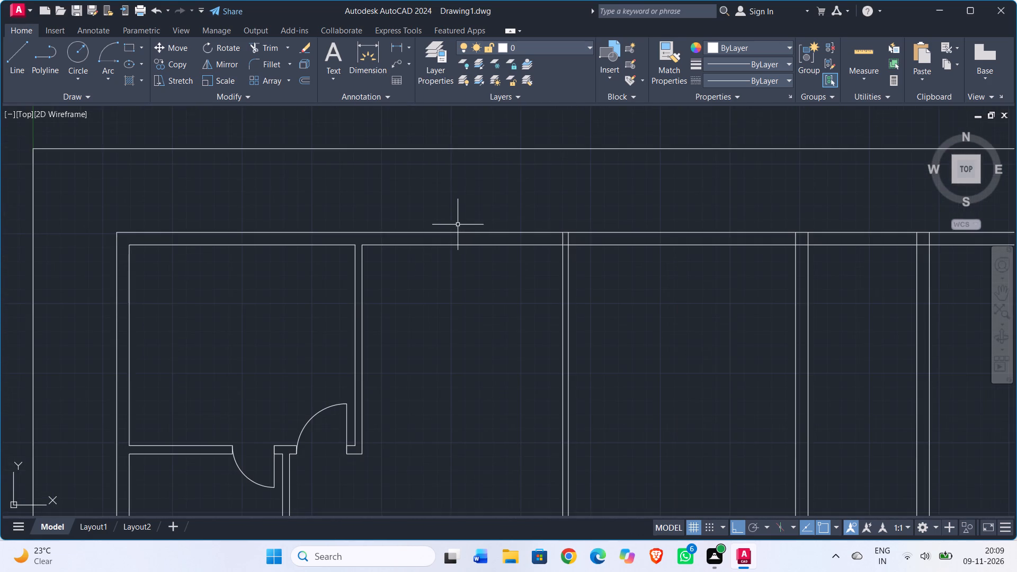
middle_drag(413, 182, 414, 251)
scroll(366, 288, up, 3)
scroll(370, 293, down, 1)
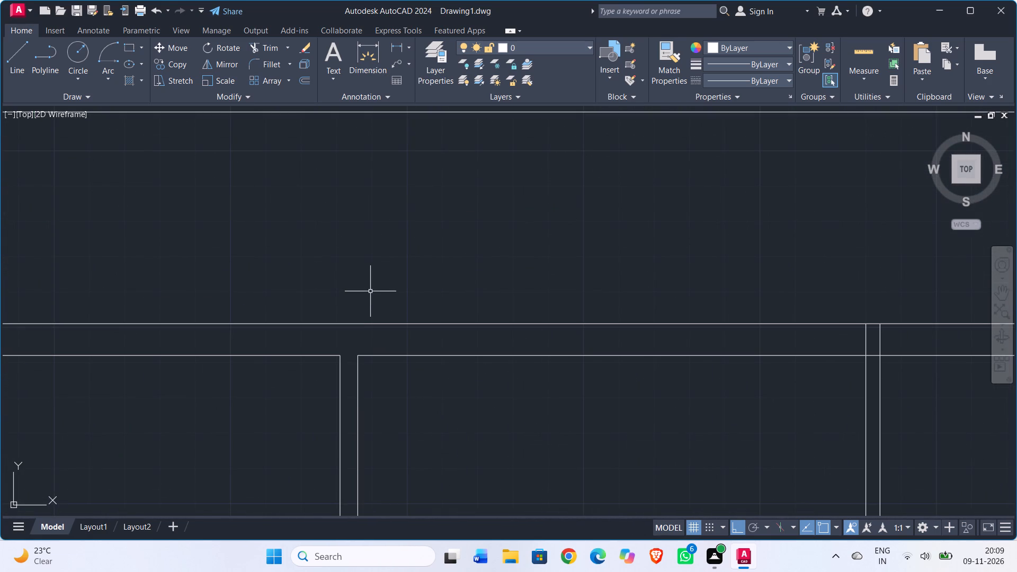
key(l)
key(Return)
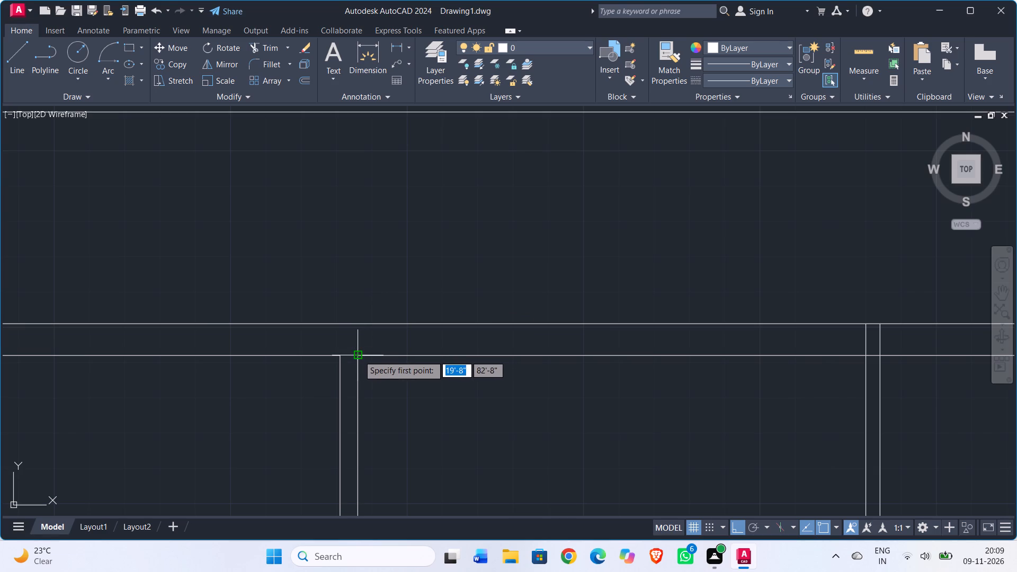
click(359, 355)
click(359, 320)
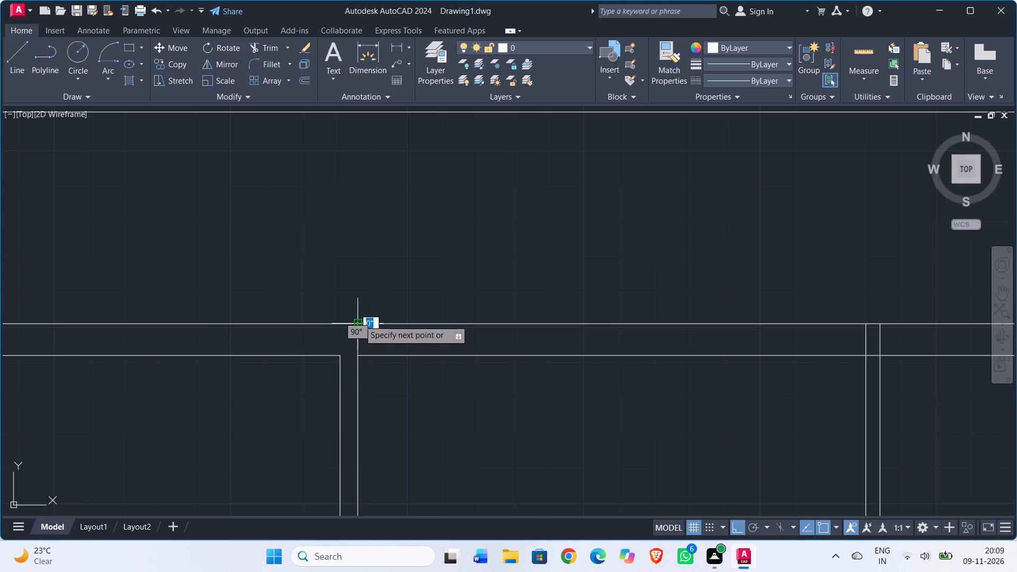
click(359, 320)
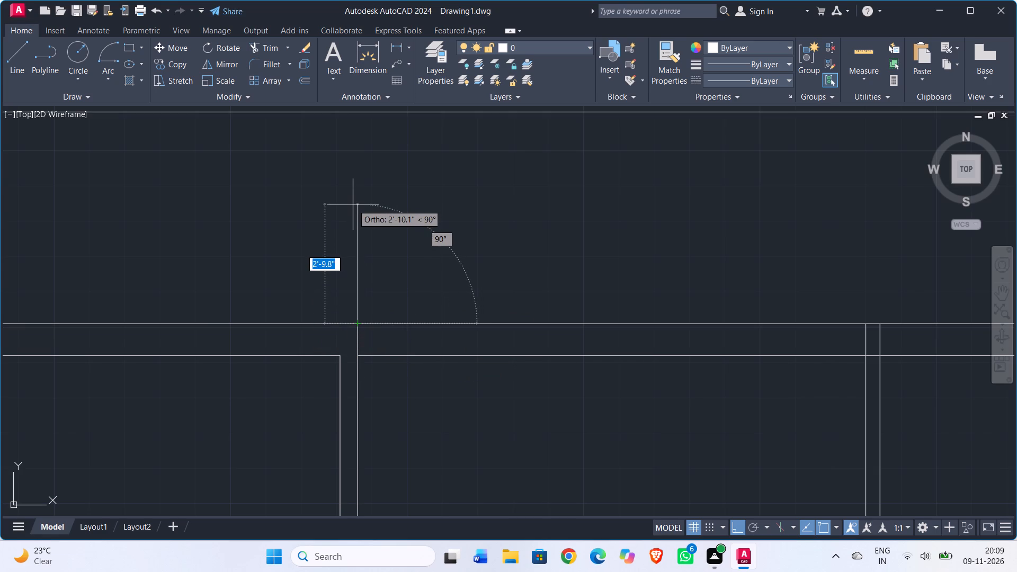
text(2')
key(Return)
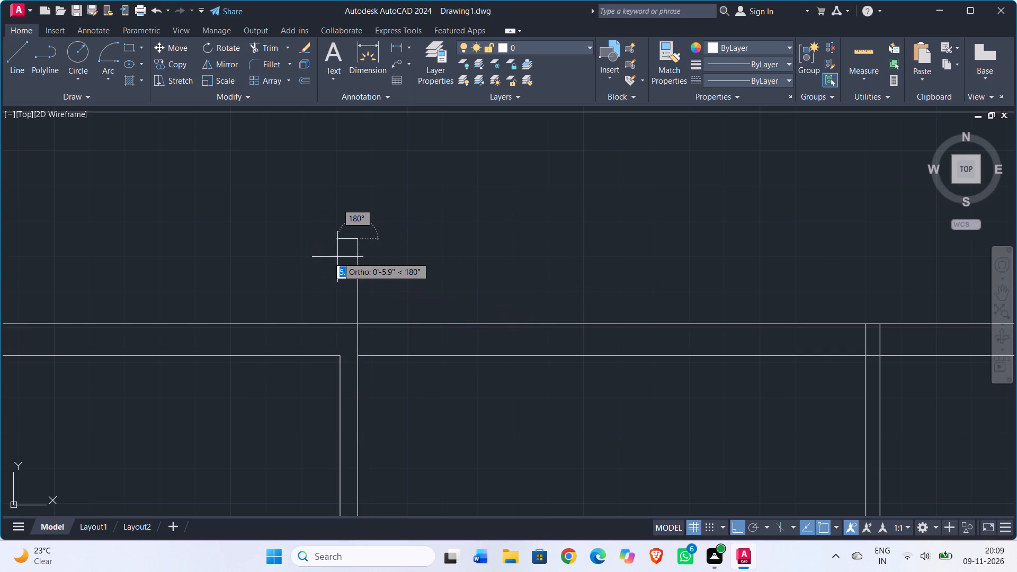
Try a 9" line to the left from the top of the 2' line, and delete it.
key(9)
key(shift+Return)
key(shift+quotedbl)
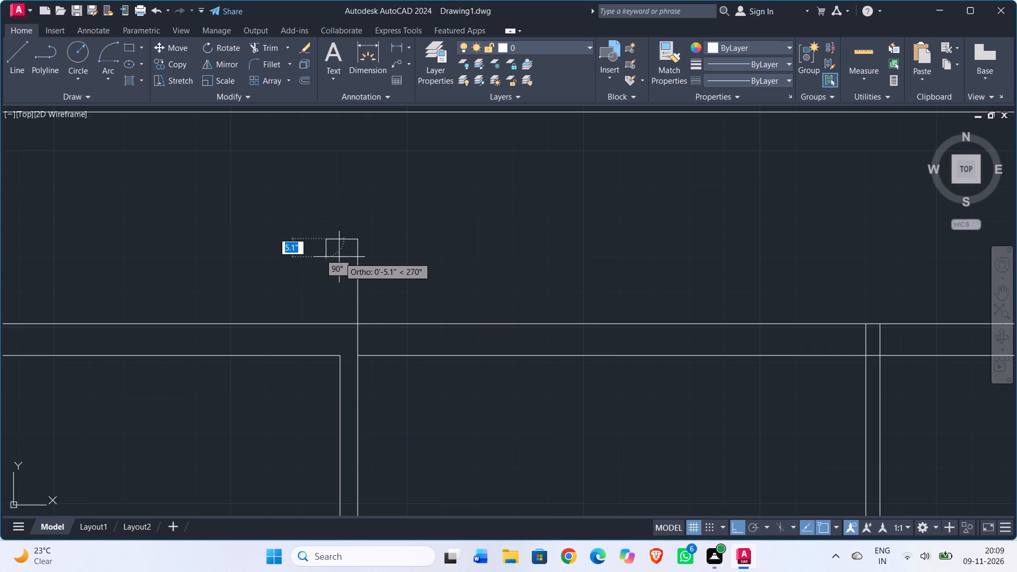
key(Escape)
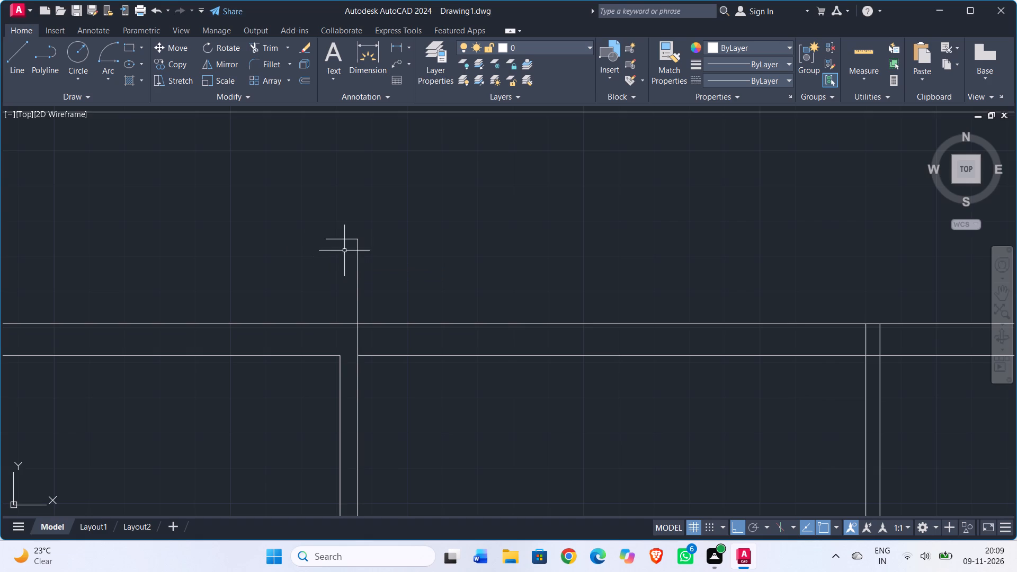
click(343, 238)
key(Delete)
Draw a 9" line left from the top of the 2' line and continue down to the top wall's inner line.
key(l)
key(Return)
click(356, 236)
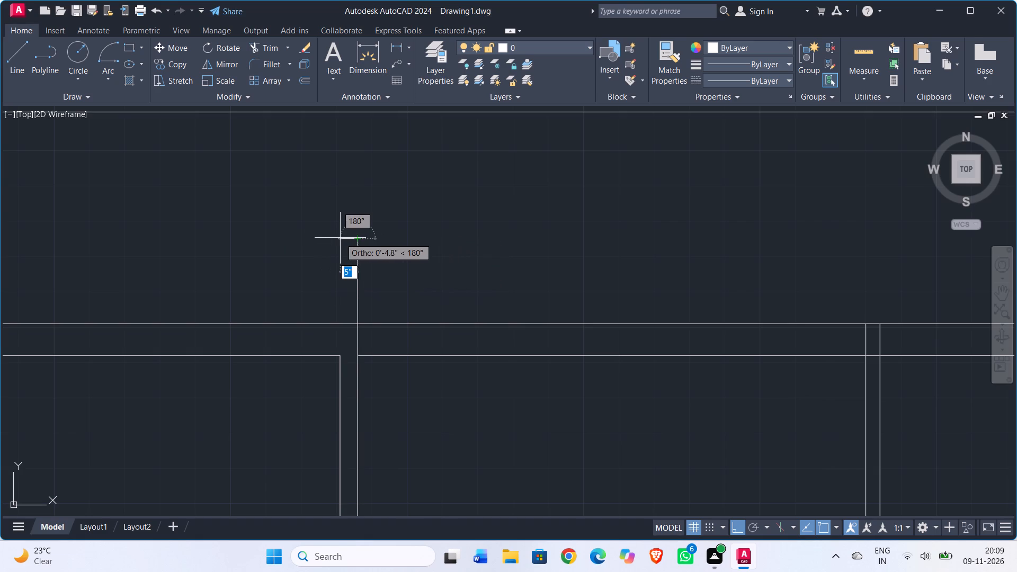
key(9)
key(shift+quotedbl)
key(Return)
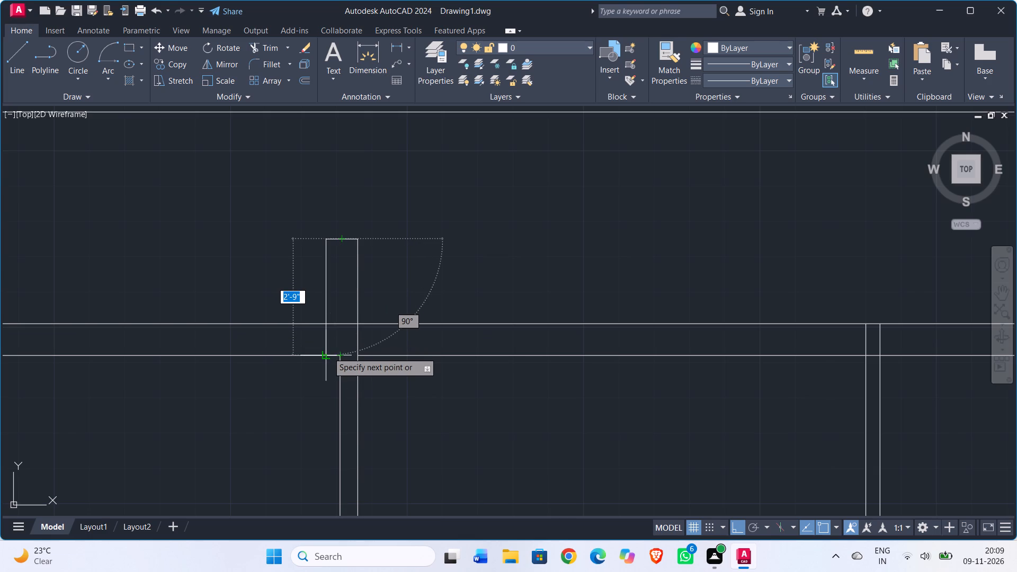
click(328, 352)
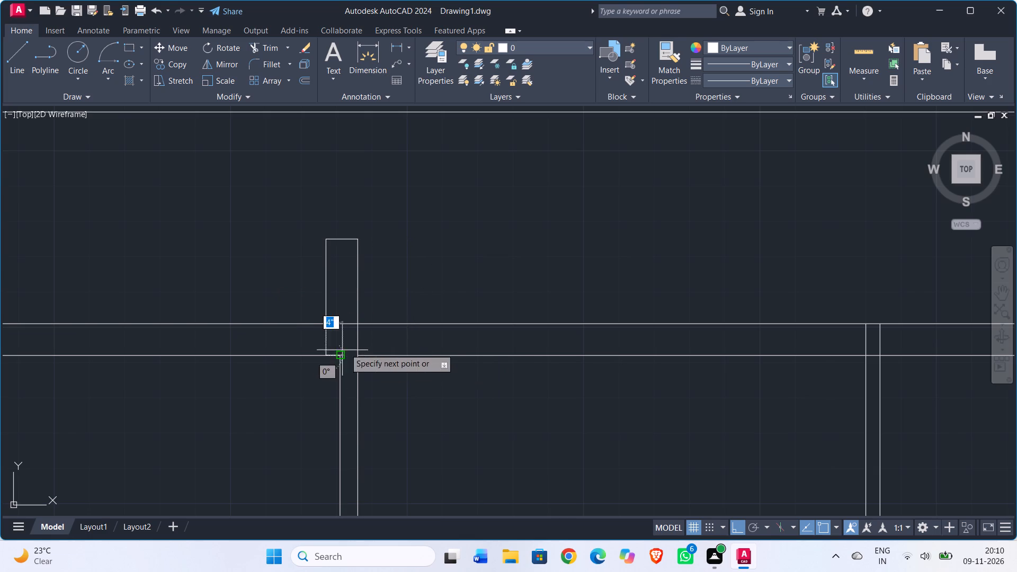
key(Escape)
Draw a projection 9" wide and 2' high above the top outer wall, starting rightward from the second partition's left face.
scroll(370, 321, down, 2)
middle_drag(389, 291, 344, 279)
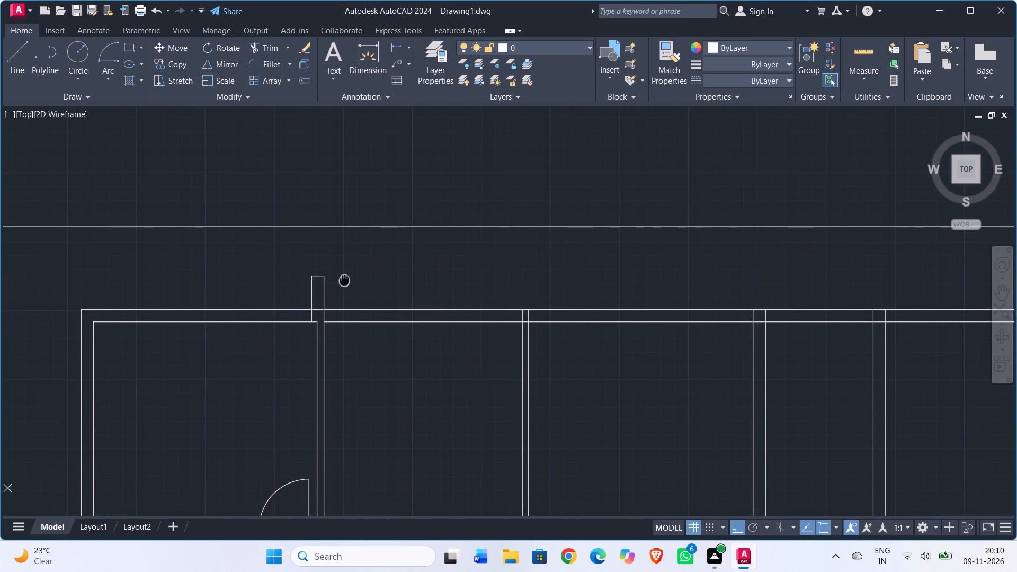
middle_drag(344, 279, 344, 279)
scroll(315, 312, up, 2)
scroll(394, 250, down, 1)
middle_drag(394, 250, 369, 253)
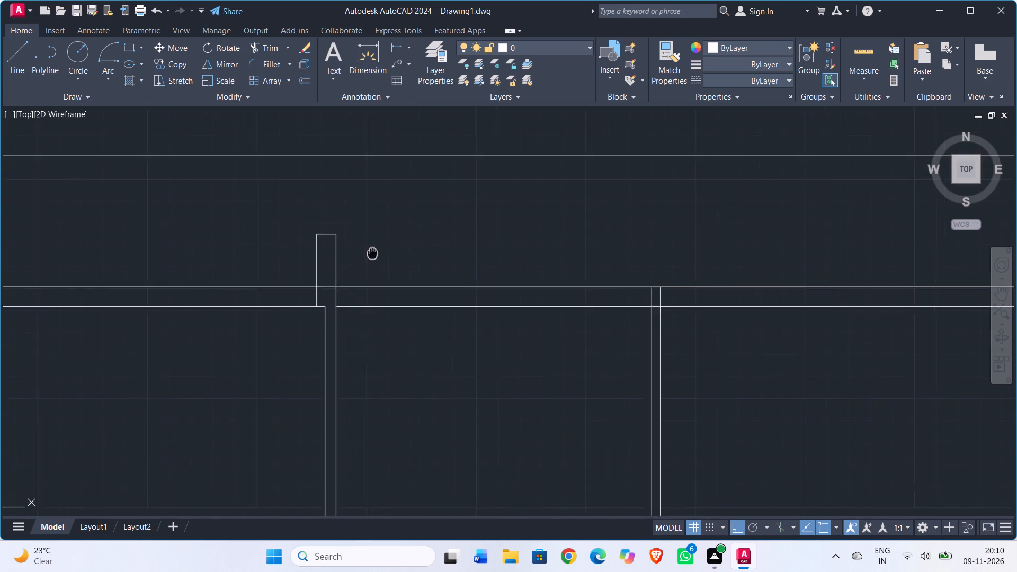
middle_drag(369, 253, 318, 267)
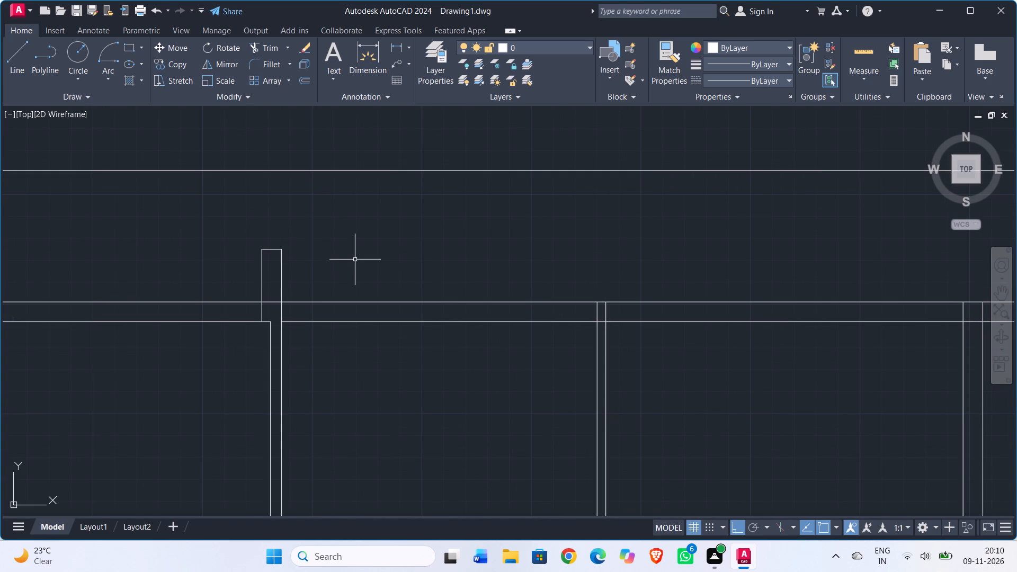
middle_drag(360, 260, 282, 267)
scroll(547, 335, up, 1)
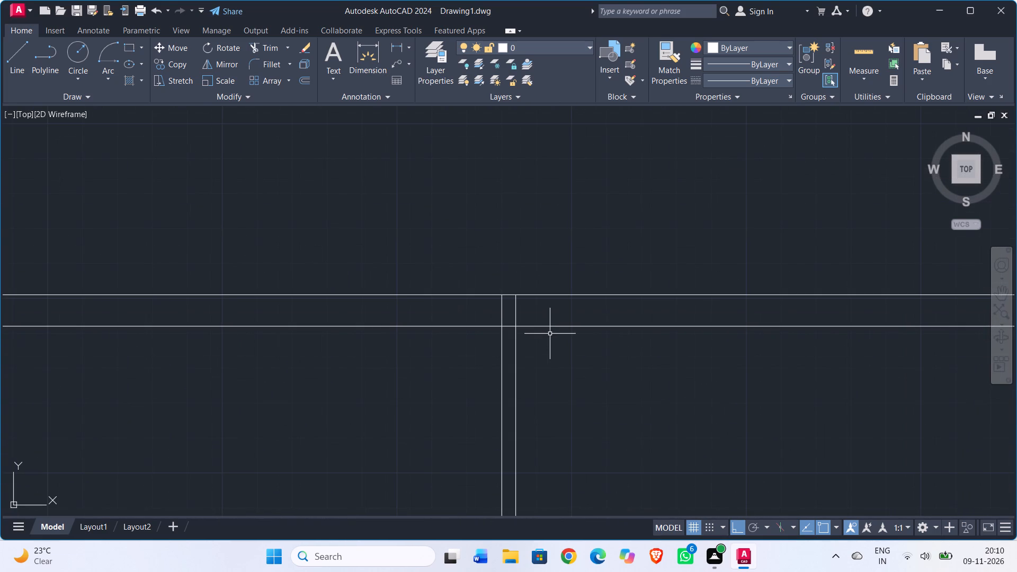
key(l)
key(Return)
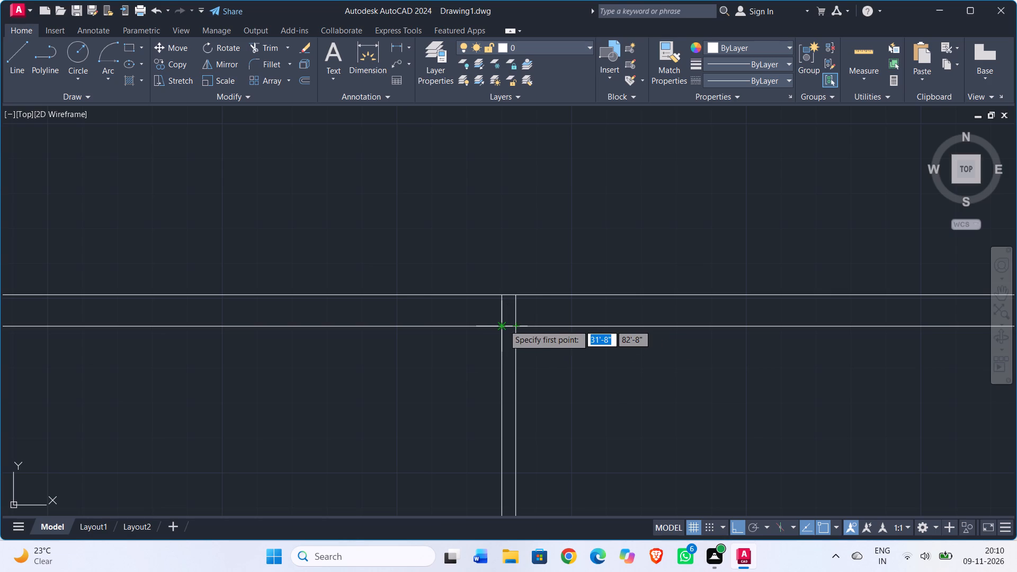
click(504, 293)
text(2')
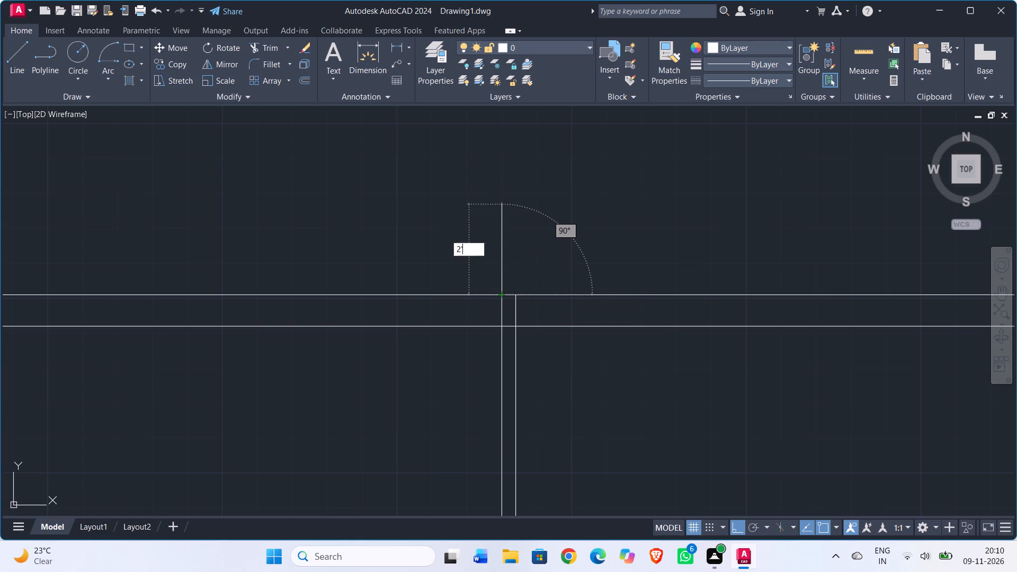
key(Return)
key(9)
key(shift+quotedbl)
key(Return)
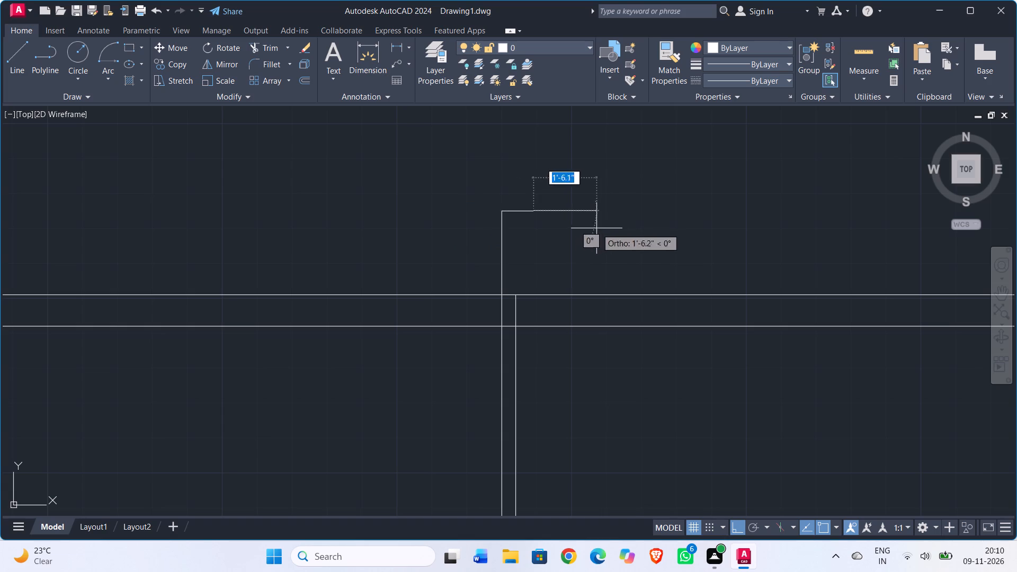
click(538, 294)
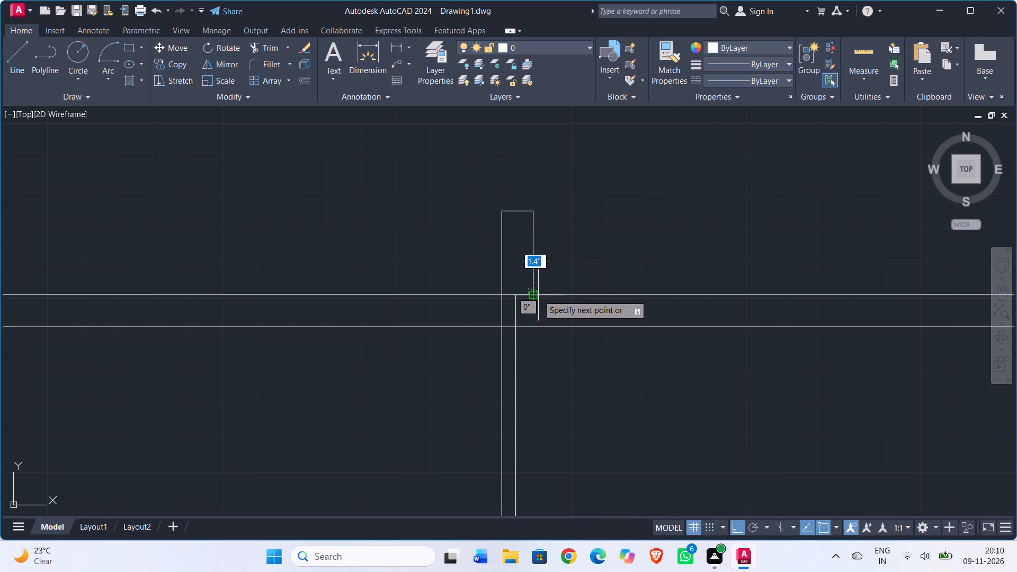
key(Escape)
Trim the outer wall line across the second projection's base and the second partition's lines within the top wall's thickness.
text(tr)
key(Return)
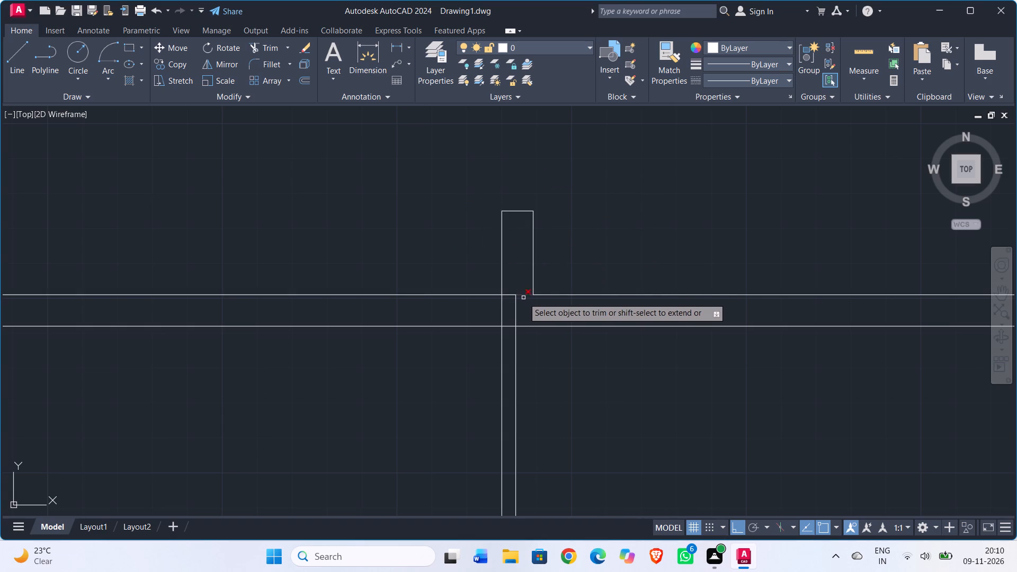
click(524, 294)
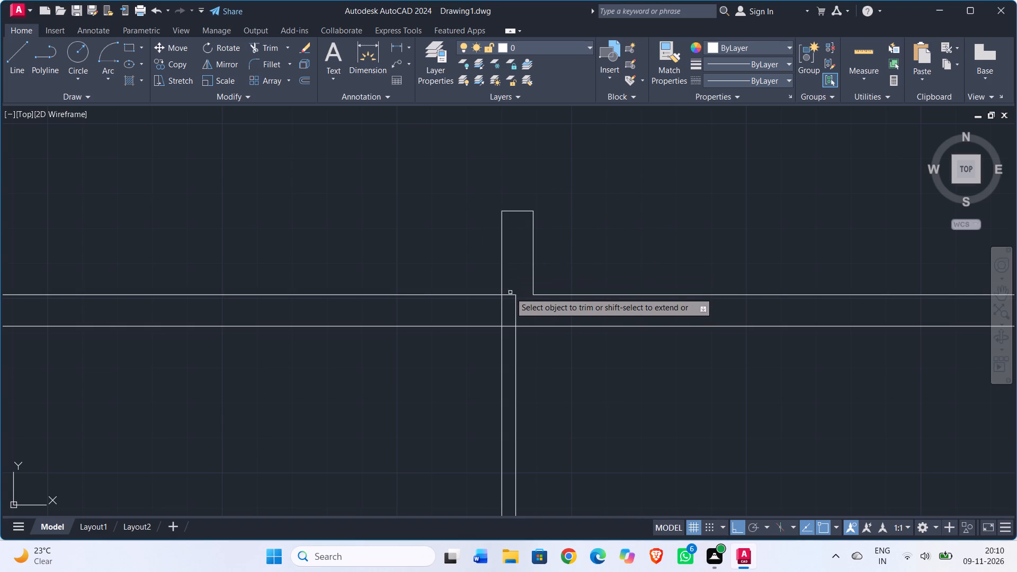
click(512, 293)
click(518, 307)
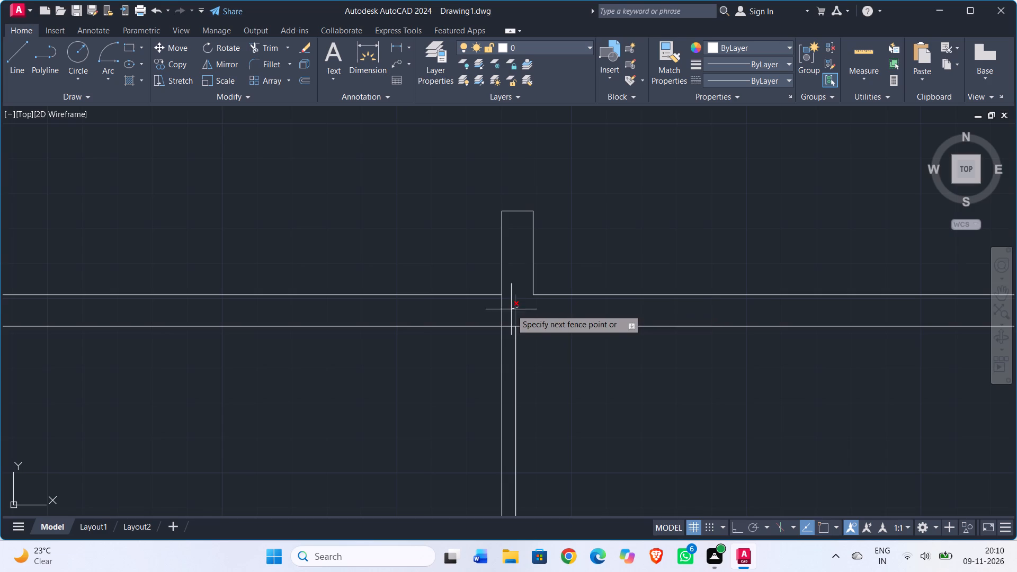
click(511, 309)
scroll(529, 314, down, 1)
click(514, 314)
drag(503, 314, 512, 314)
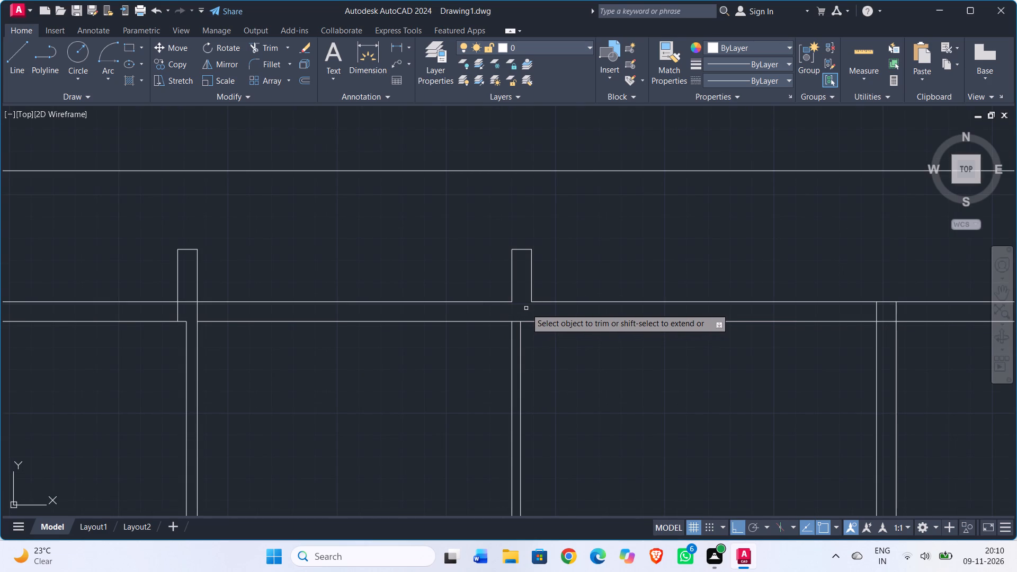
Undo the trims at the second projection's base and around the second partition's top.
key(ctrl+z)
key(ctrl+z)
key(ctrl+z)
key(ctrl+z)
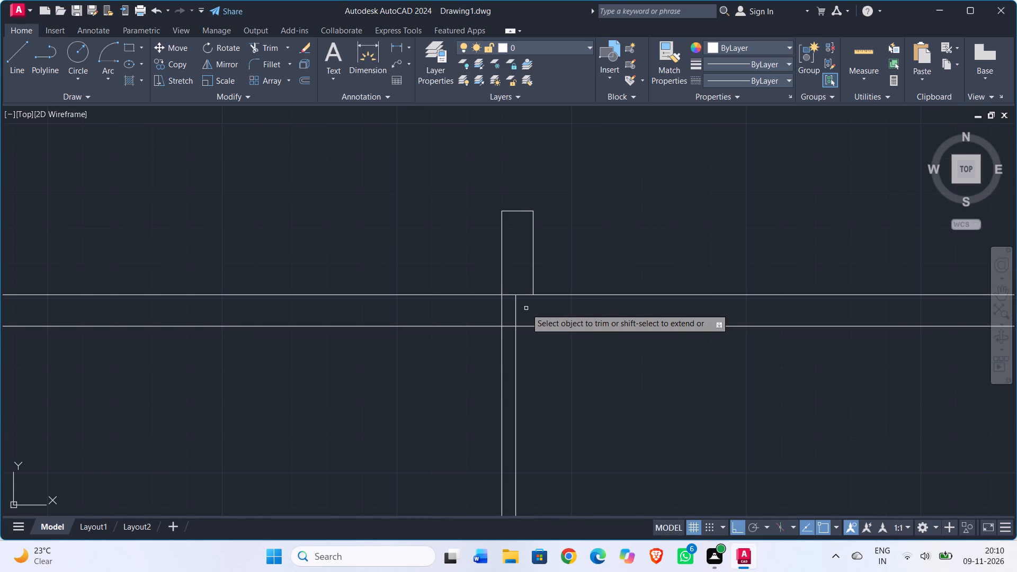
key(Escape)
Draw a line joining the two projections' tops, continue 3" down the second projection, and return parallel to the first projection.
scroll(415, 320, down, 2)
middle_drag(404, 361, 508, 395)
scroll(436, 388, up, 2)
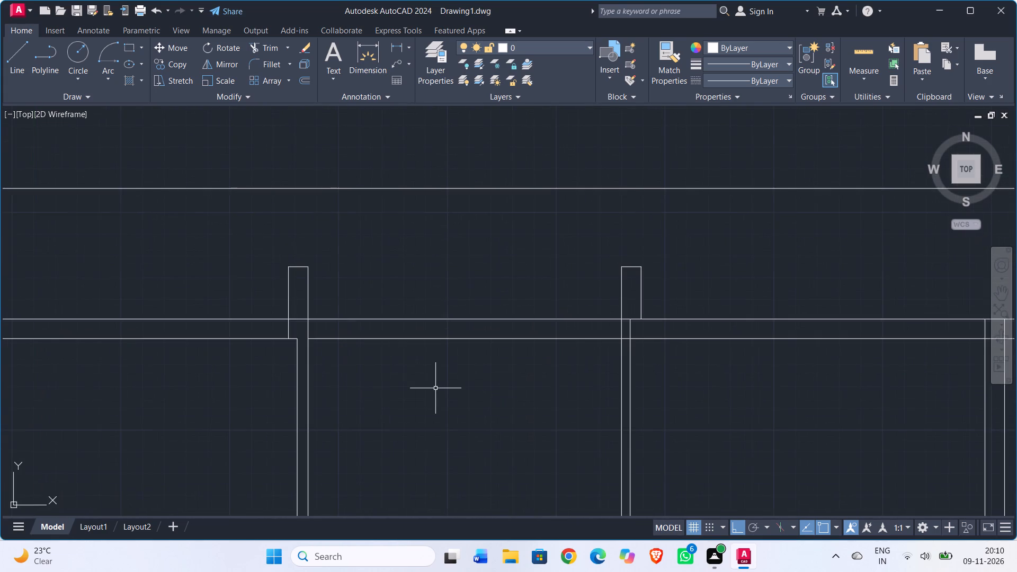
middle_drag(435, 388, 421, 419)
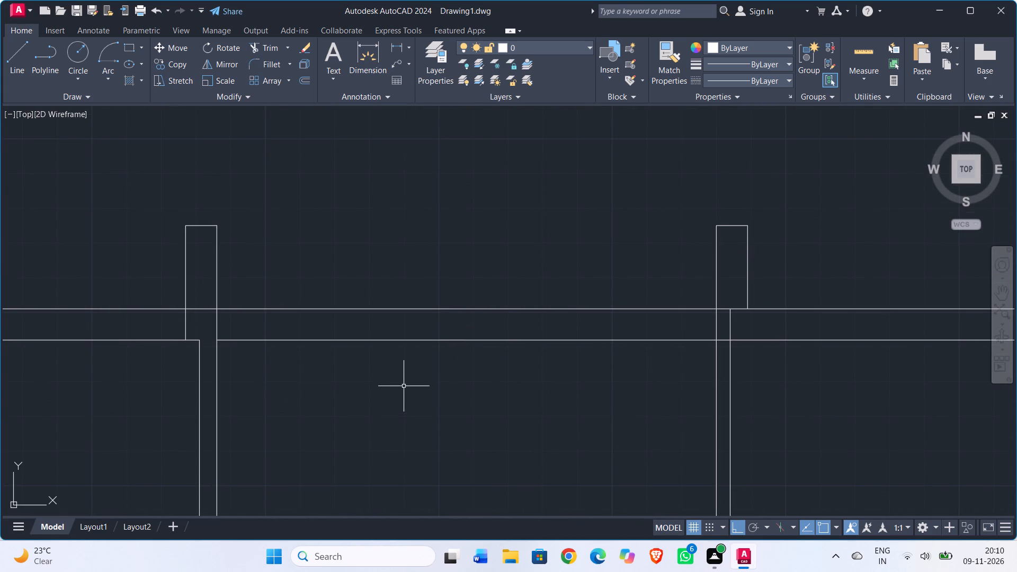
key(l)
key(Return)
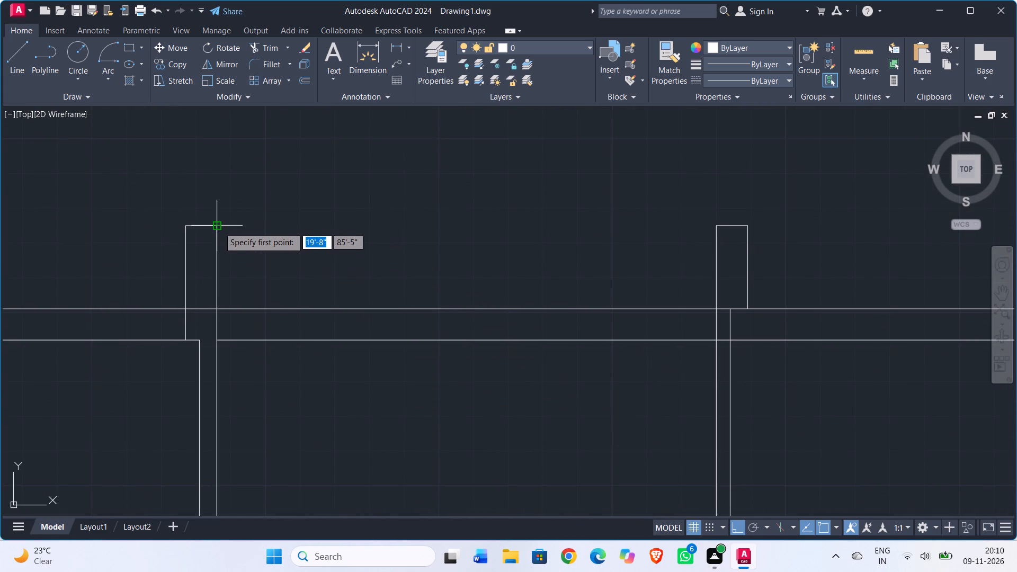
drag(219, 227, 228, 227)
click(714, 227)
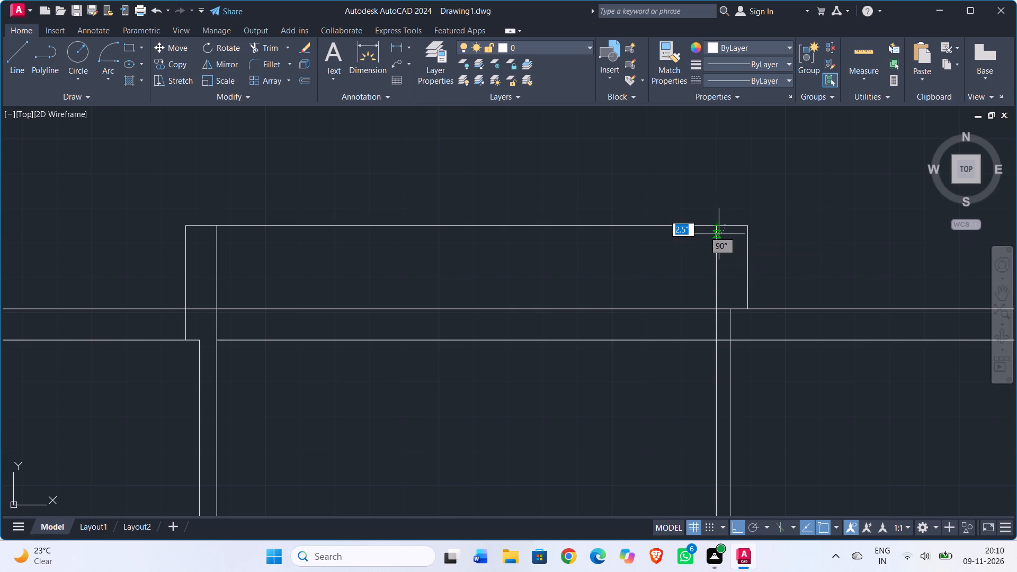
text(3")
key(Return)
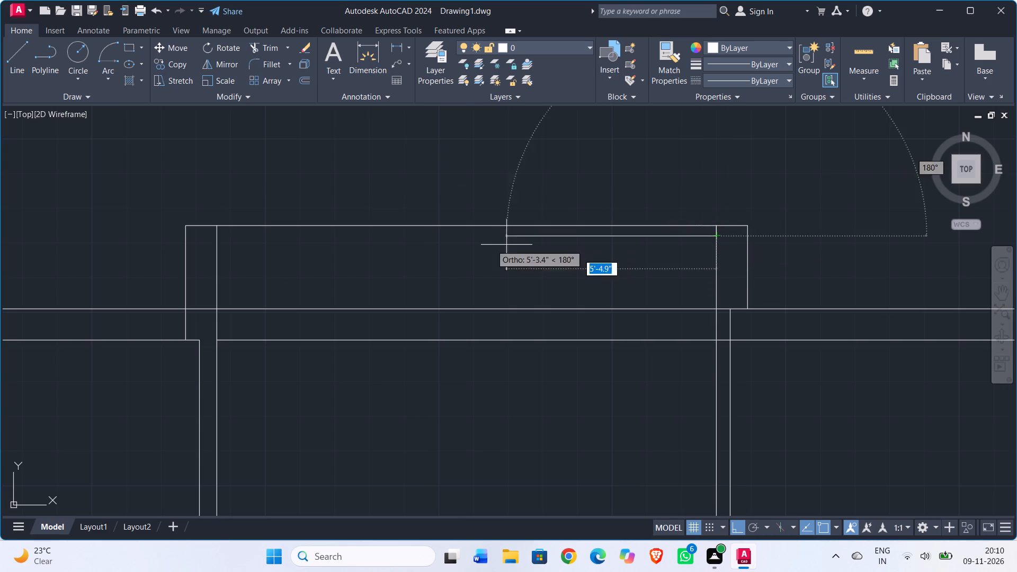
click(215, 238)
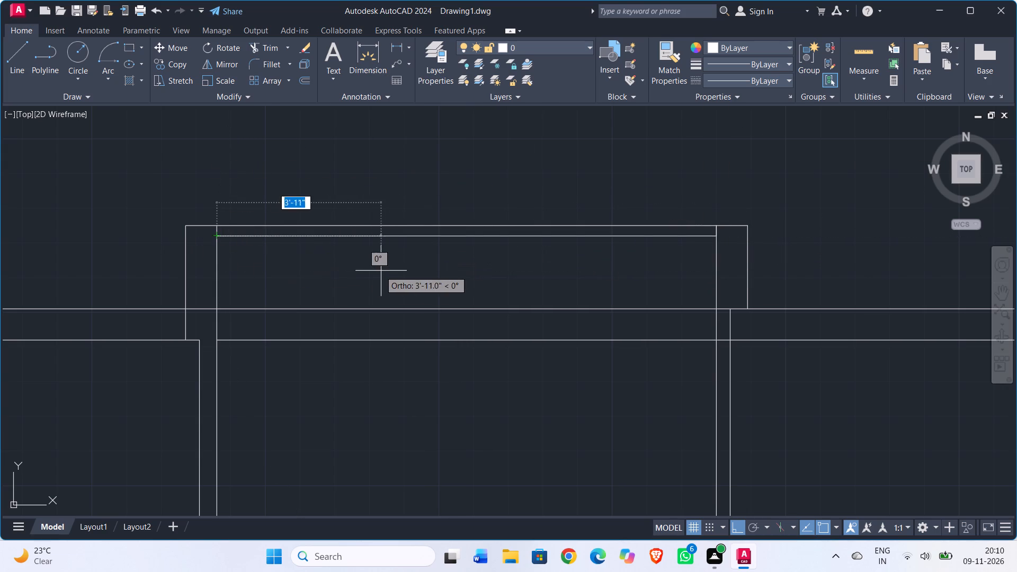
scroll(399, 270, down, 2)
key(Escape)
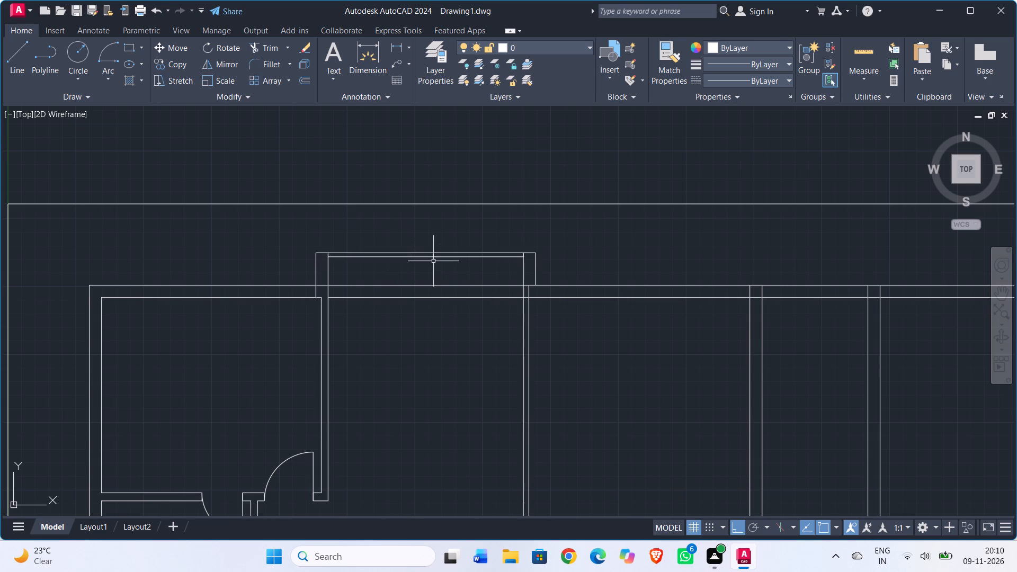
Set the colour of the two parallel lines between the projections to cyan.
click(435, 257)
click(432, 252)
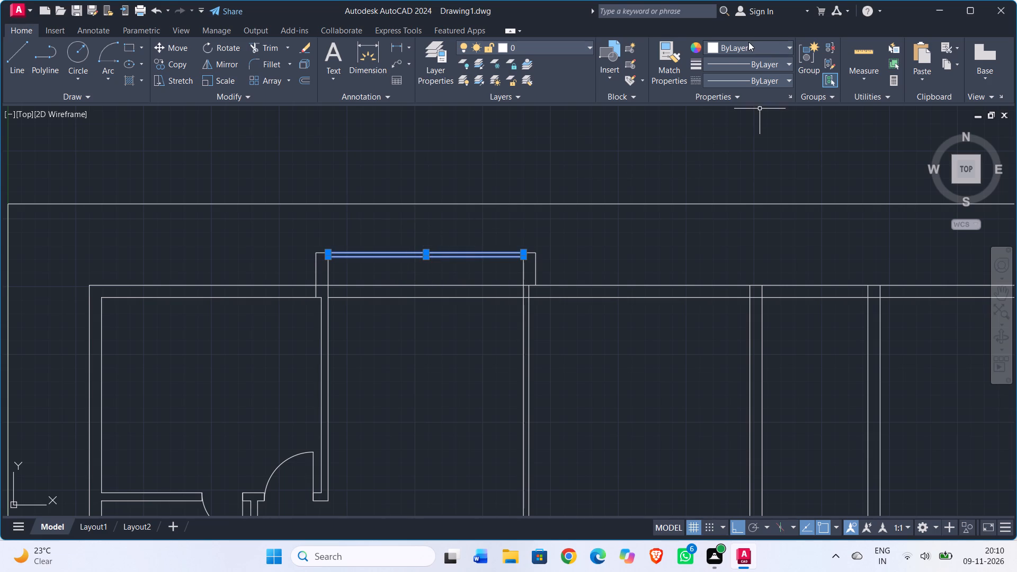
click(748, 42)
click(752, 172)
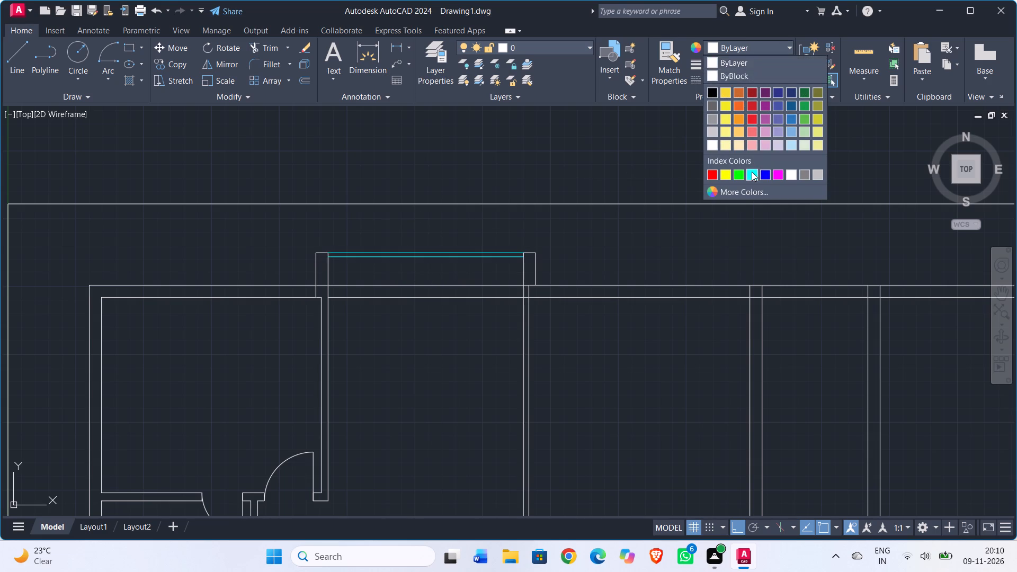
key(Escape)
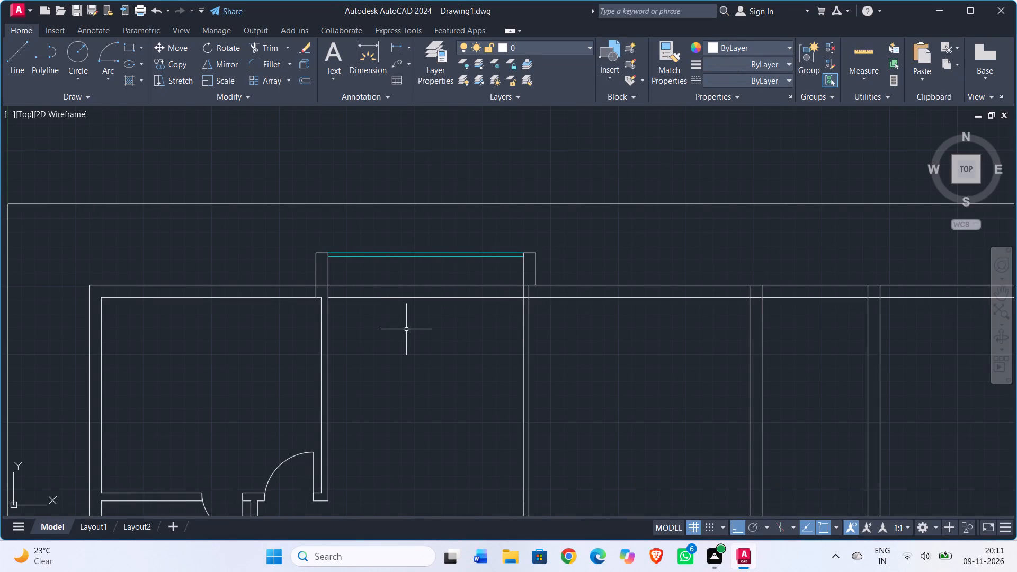
Recolour the two parallel lines between the projections blue, and change them to colour 69,84,165.
click(406, 252)
click(411, 257)
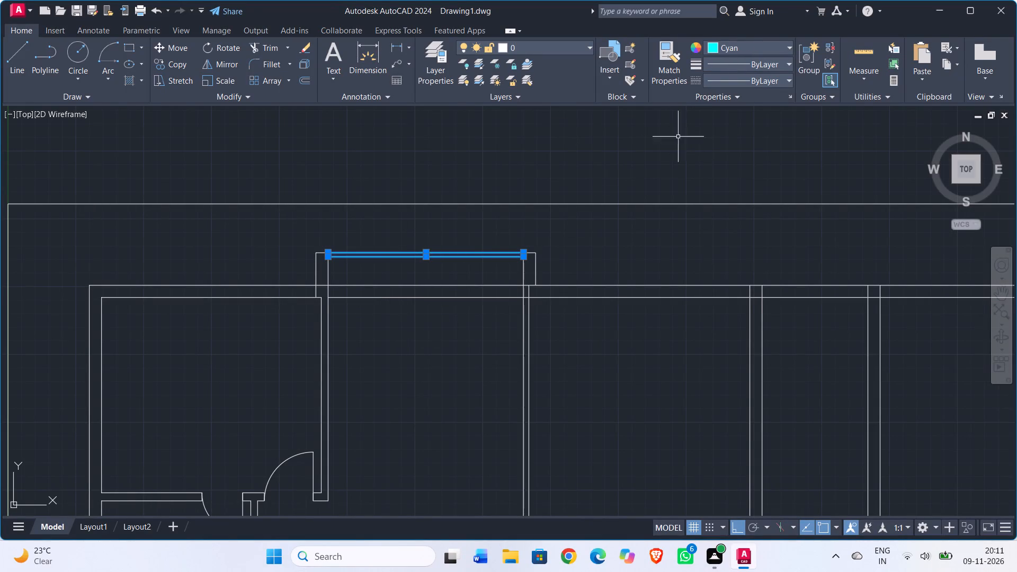
click(755, 49)
click(762, 173)
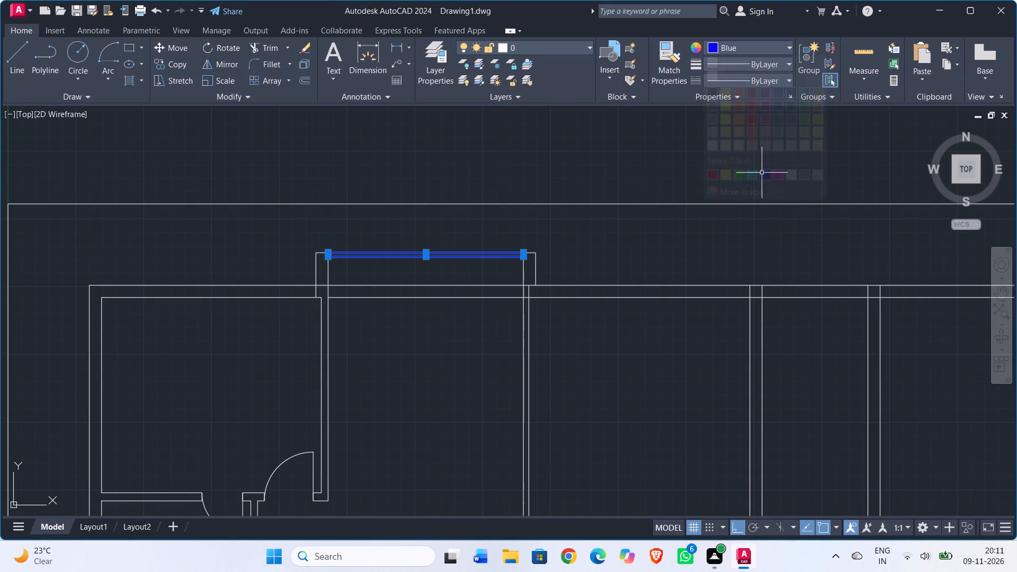
click(749, 42)
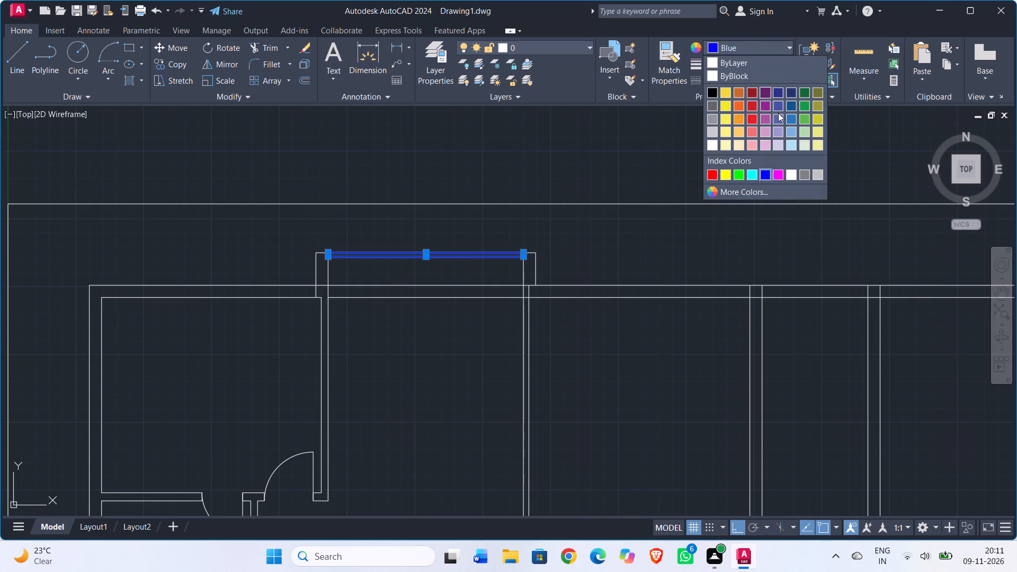
click(780, 105)
click(612, 168)
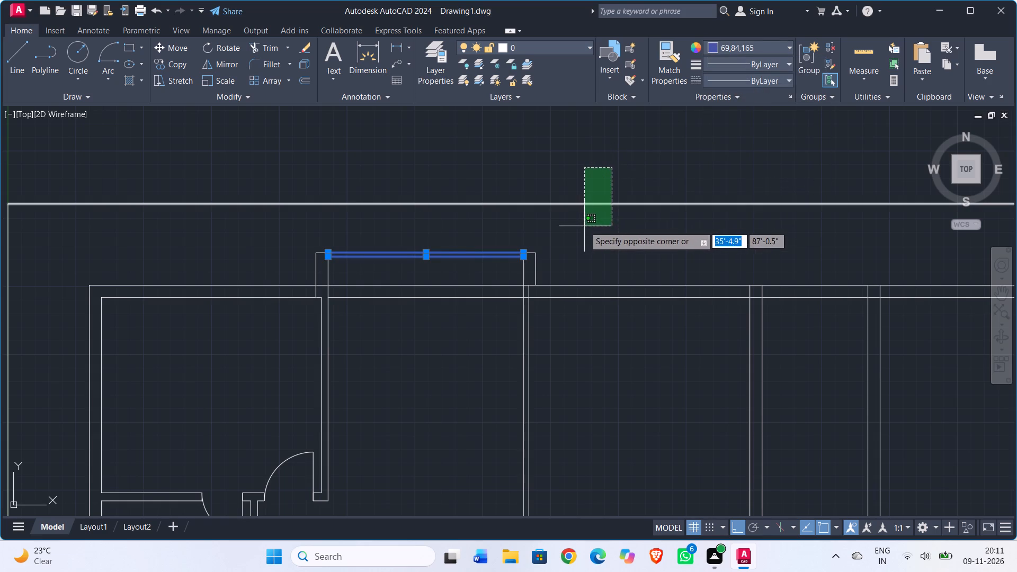
click(602, 154)
key(Escape)
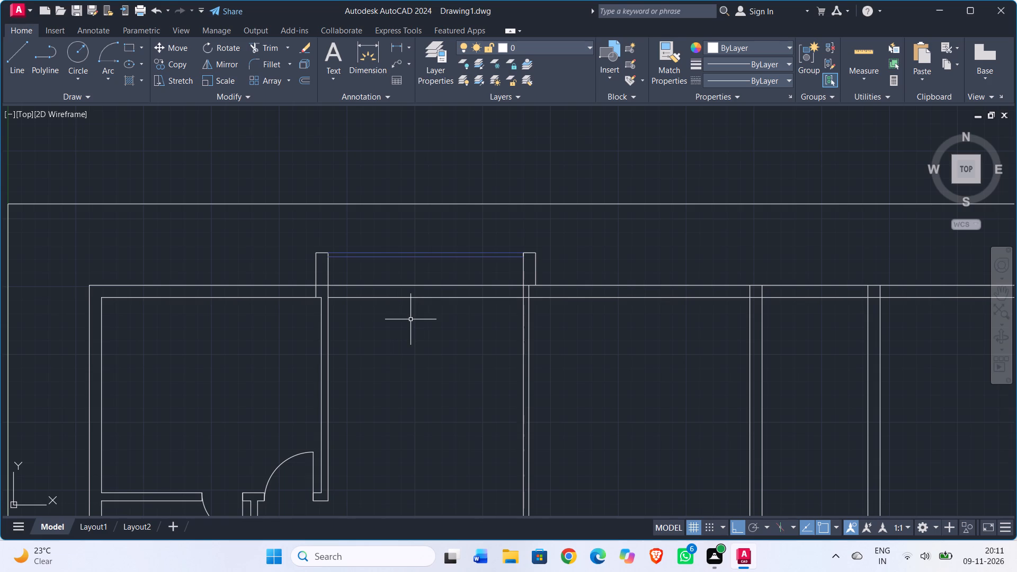
Trim both top wall lines out of the opening between the first and second projections.
text(tr)
key(Return)
click(413, 280)
click(411, 315)
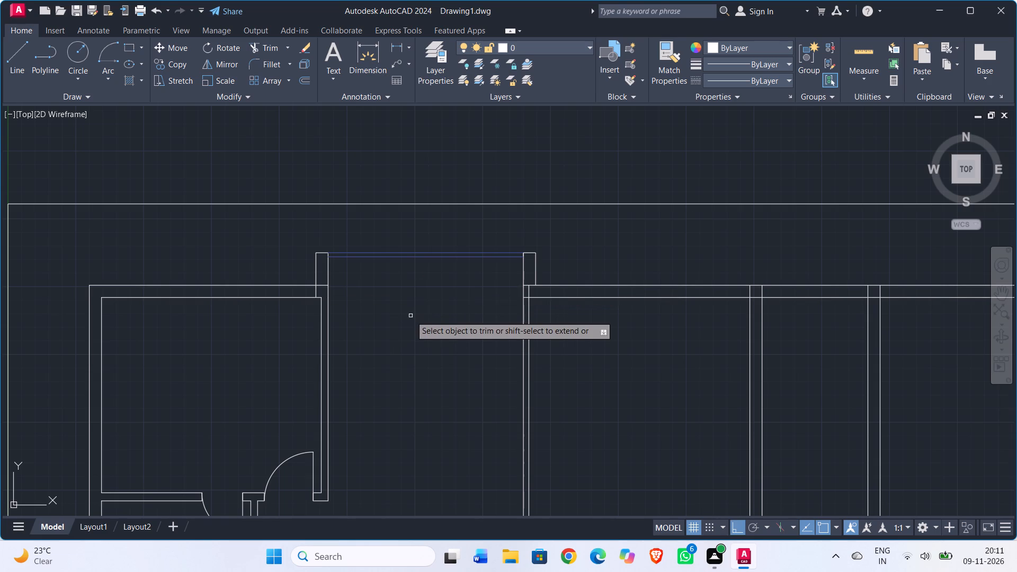
key(Escape)
Offset the lower of the two coloured lines 5'10" down into the room between the partitions.
text(off)
key(Return)
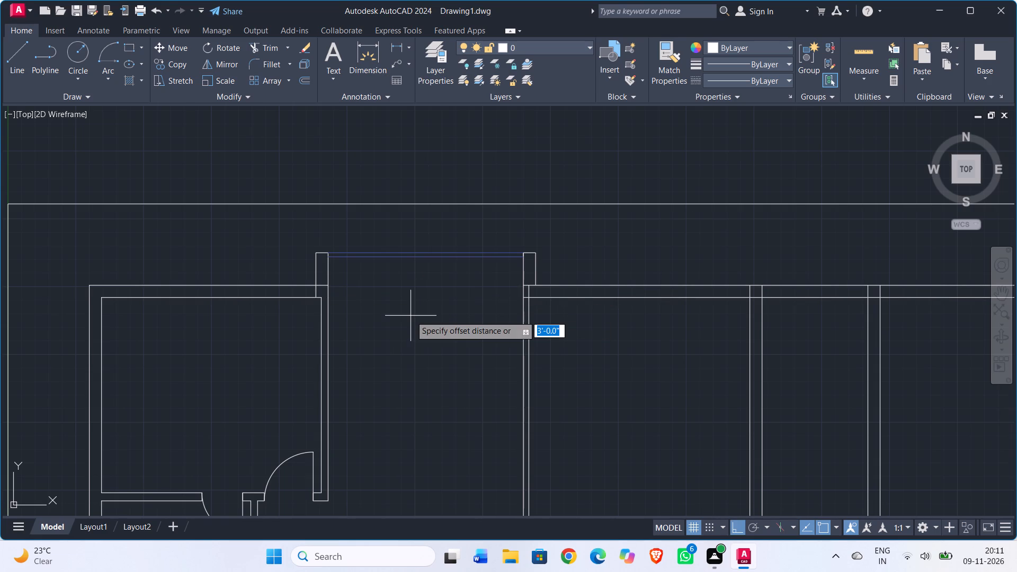
text(5'10")
key(Return)
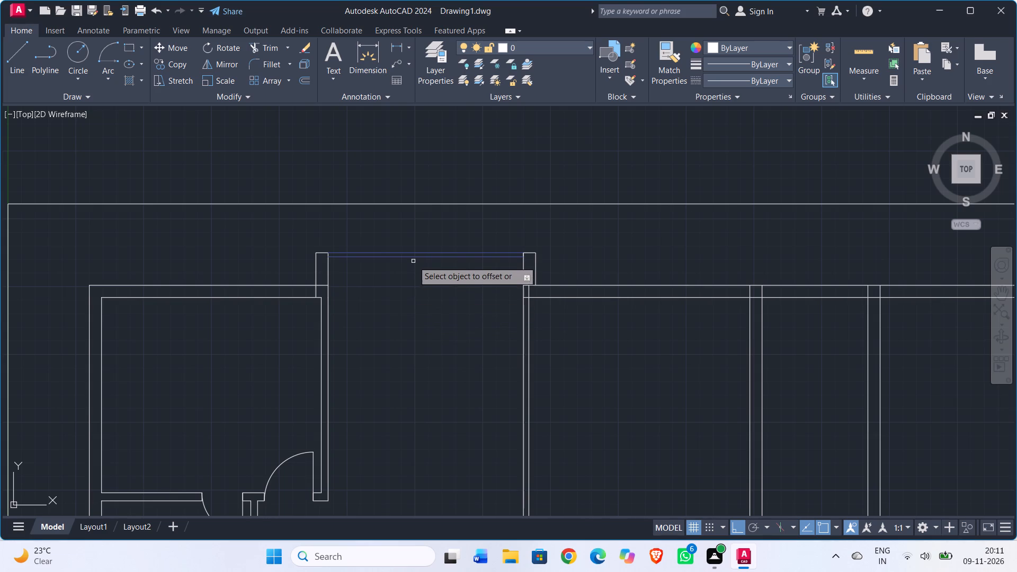
click(408, 256)
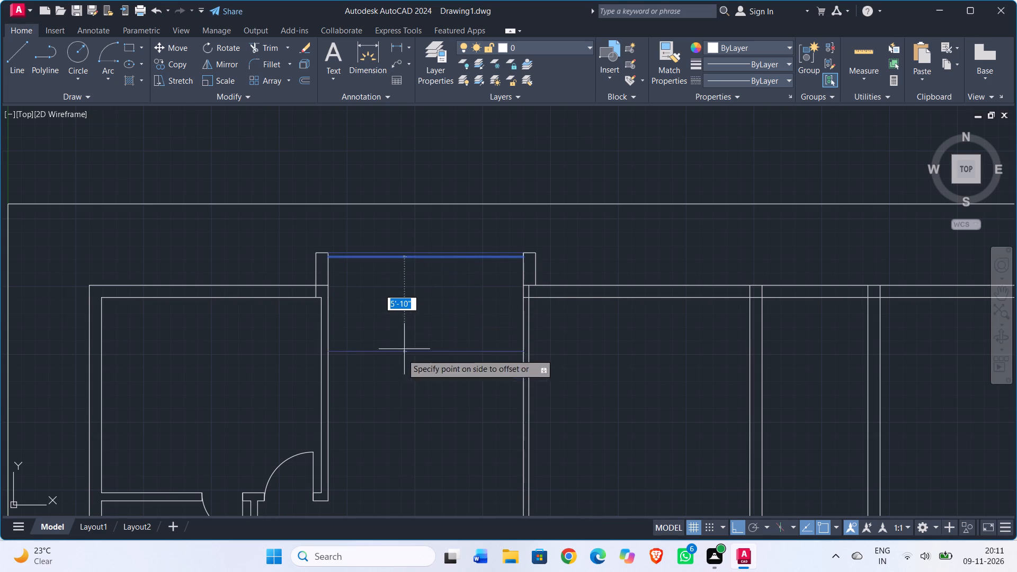
drag(402, 371, 401, 377)
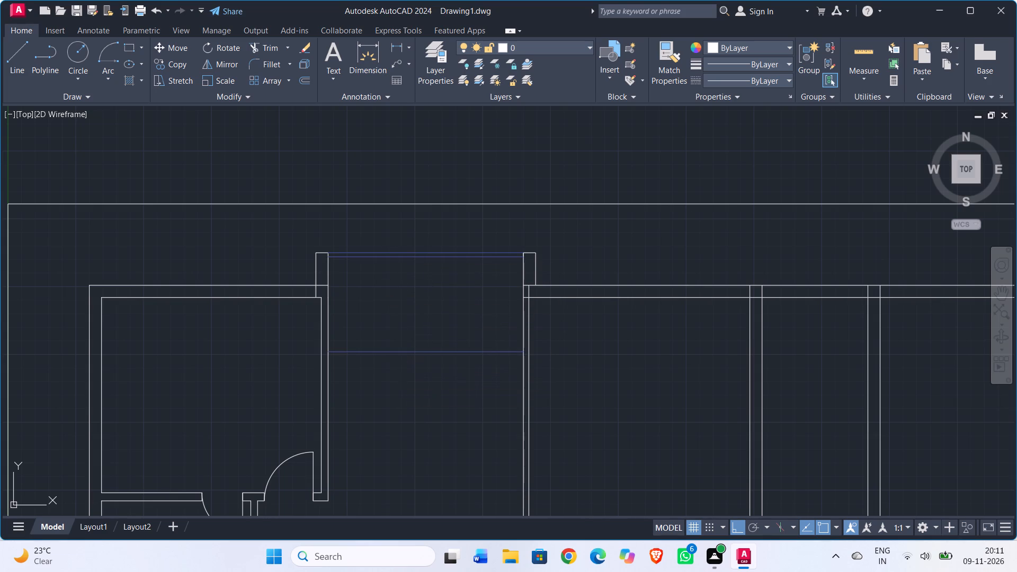
key(Escape)
Set the colour of the offset line across the room to white.
click(409, 353)
click(727, 45)
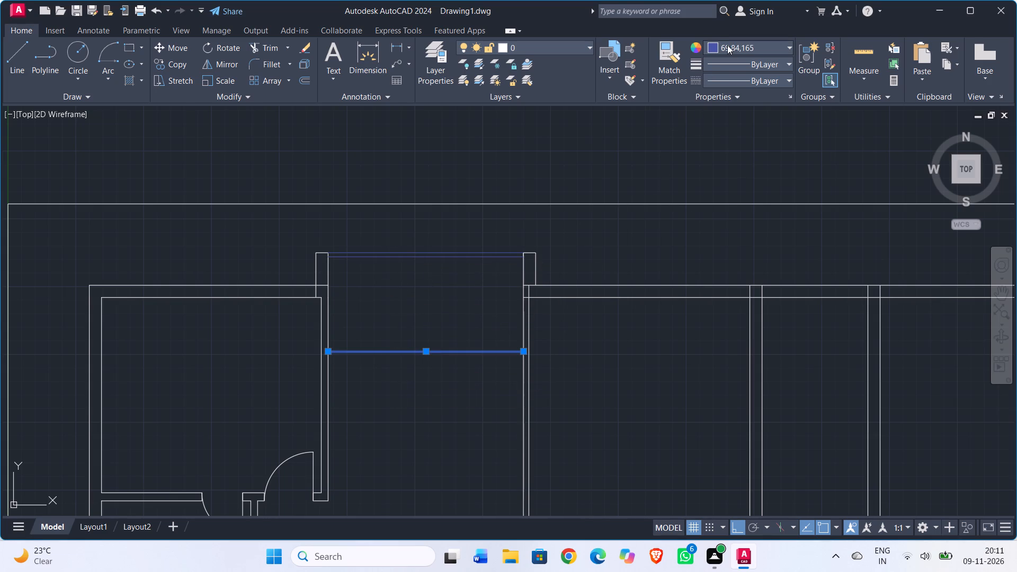
click(790, 176)
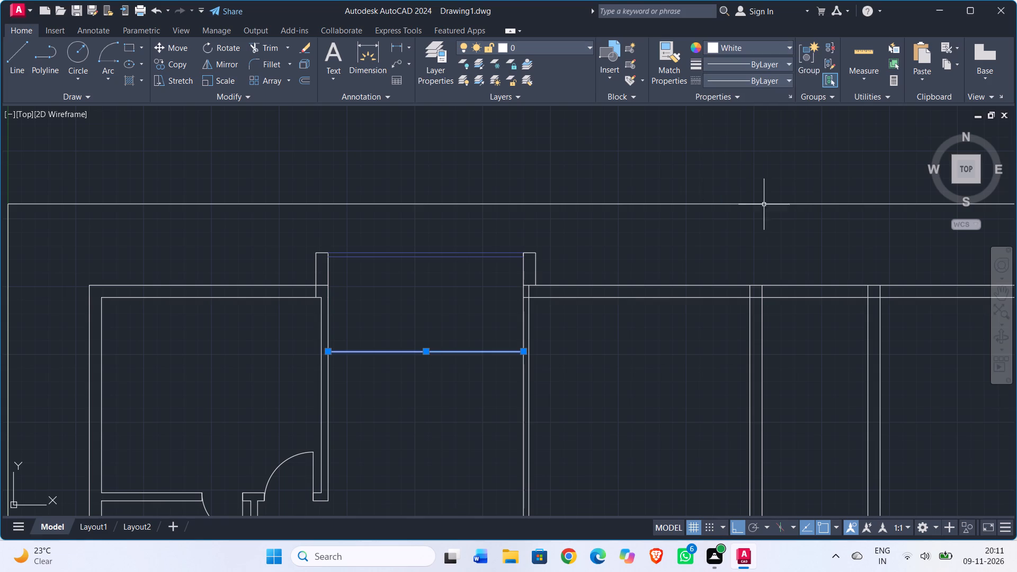
key(Escape)
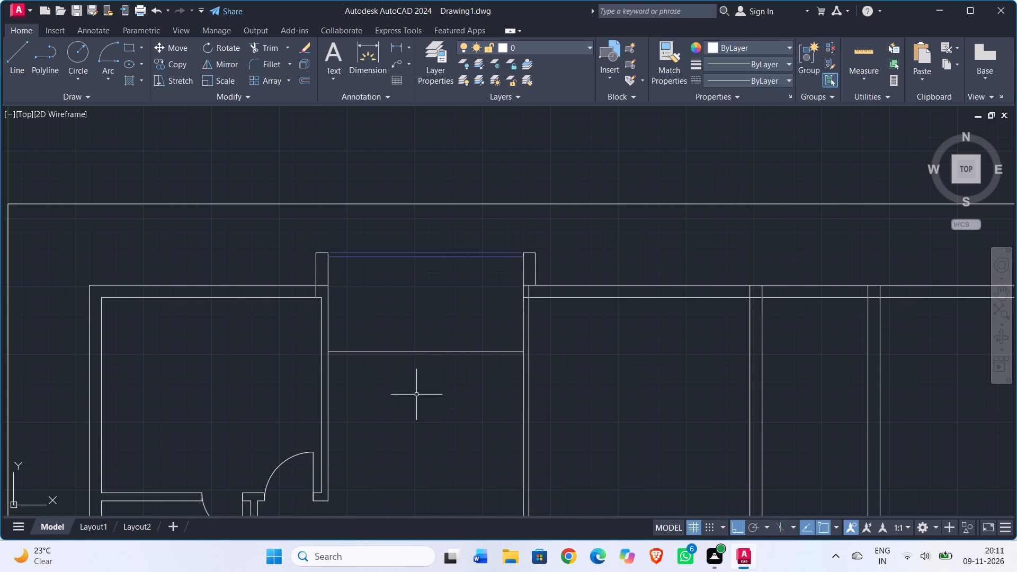
Offset the white line across the room 6" downward to form a partition.
text(off)
key(Return)
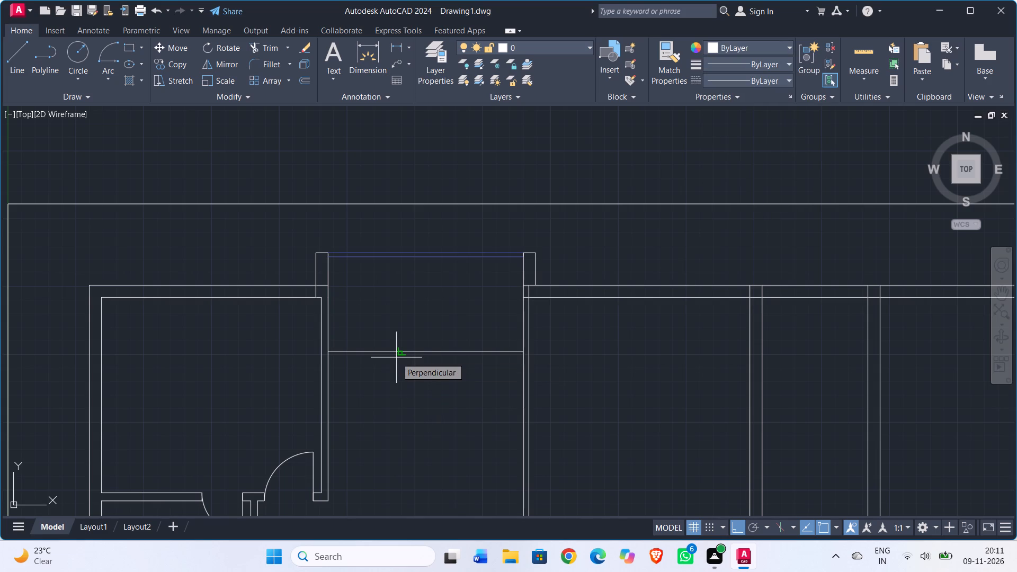
text(6")
key(Return)
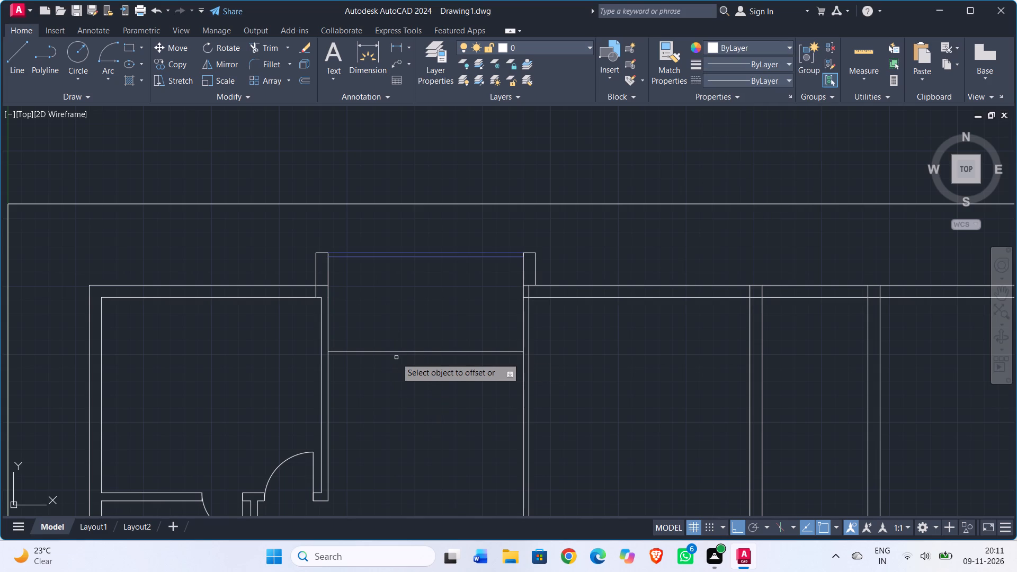
click(387, 351)
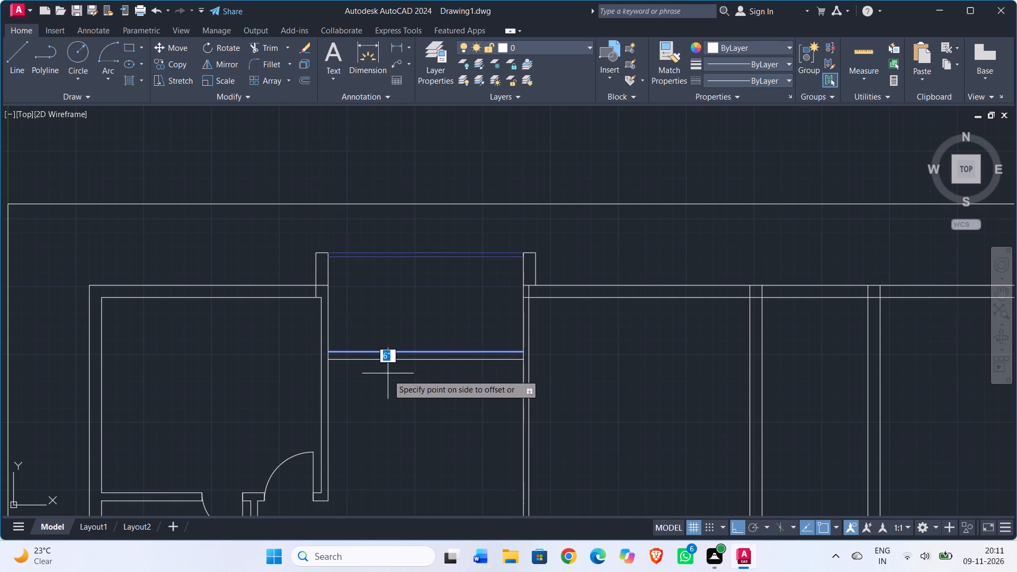
click(388, 376)
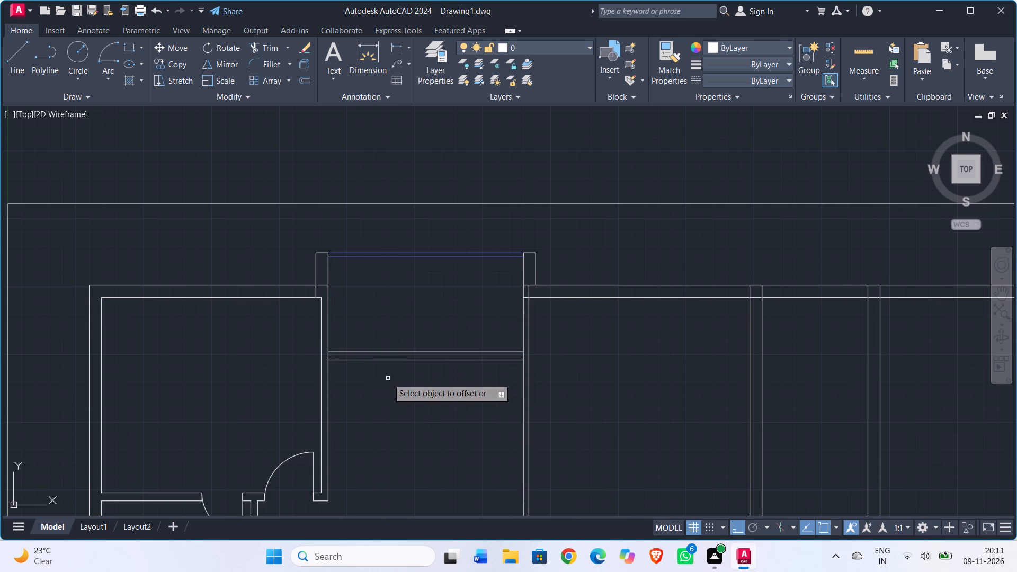
key(Escape)
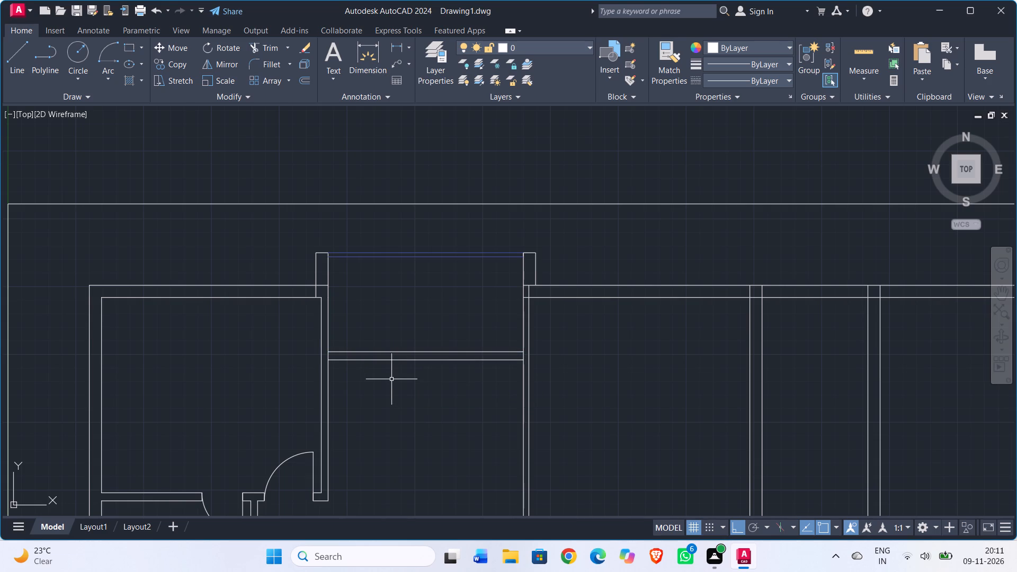
Draw a closed 5' by 6" rectangular outline within the new partition's thickness, between its two faces.
key(l)
key(Return)
scroll(385, 374, up, 1)
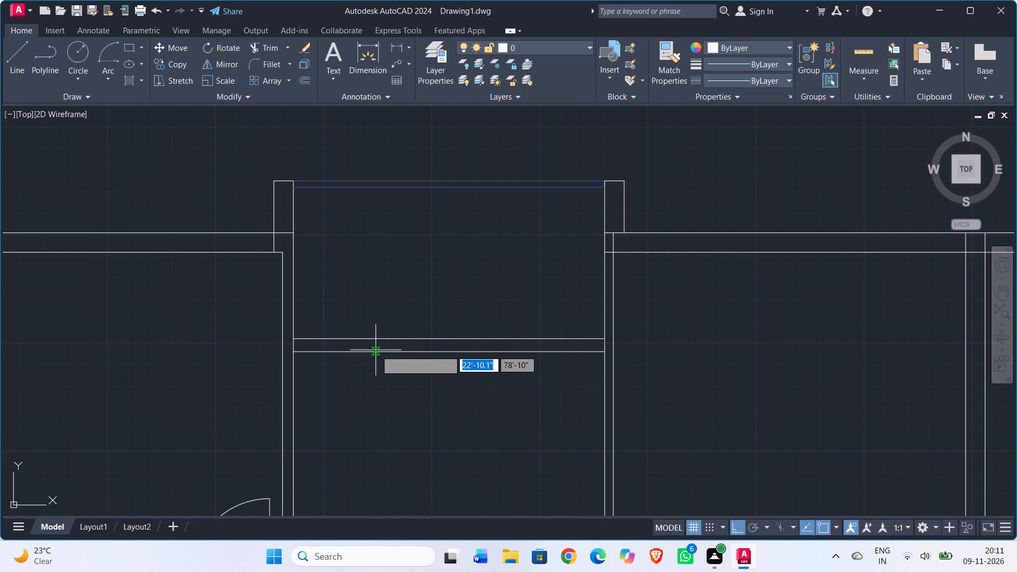
click(377, 351)
click(378, 338)
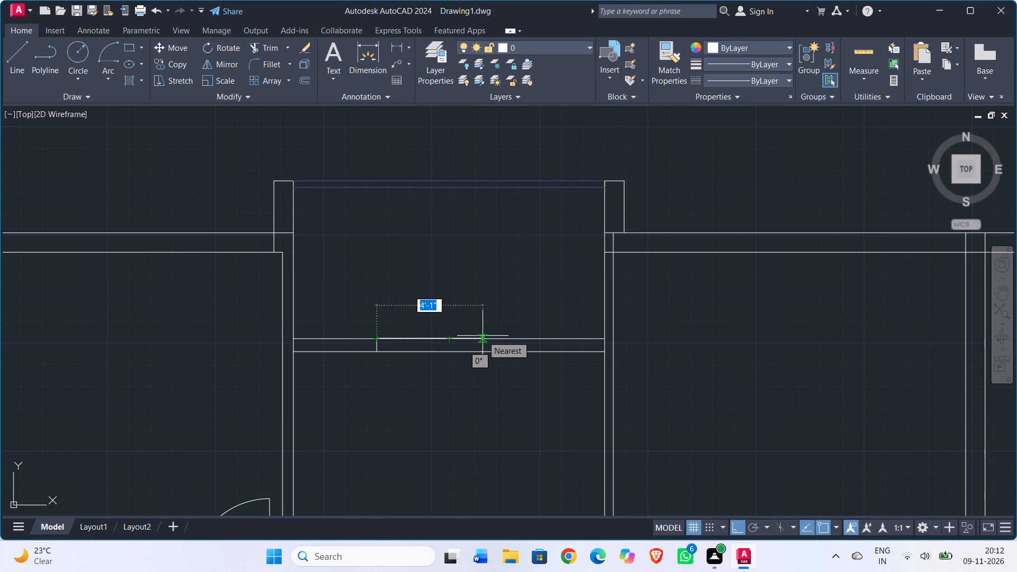
text(5')
key(Return)
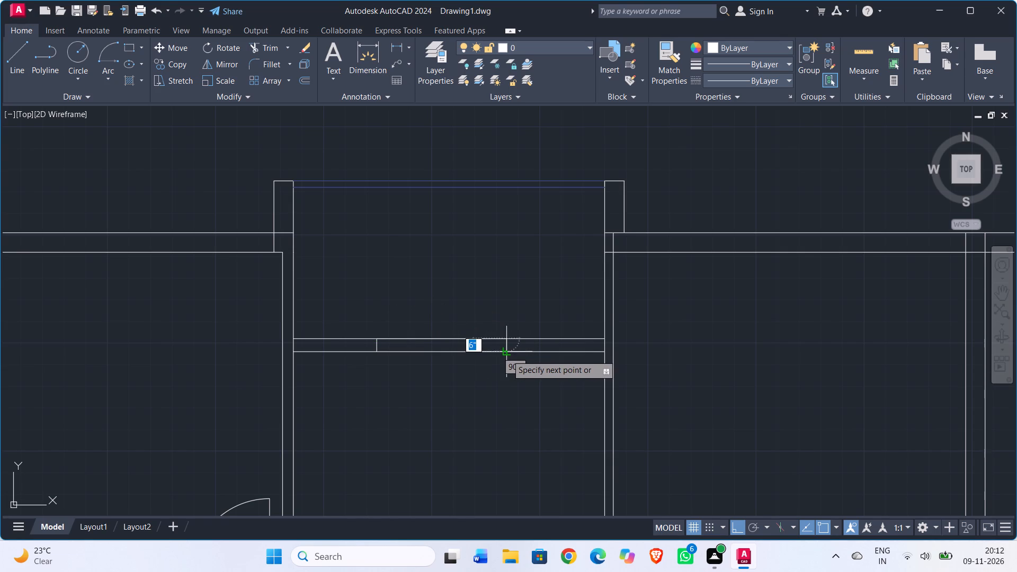
click(508, 355)
click(378, 352)
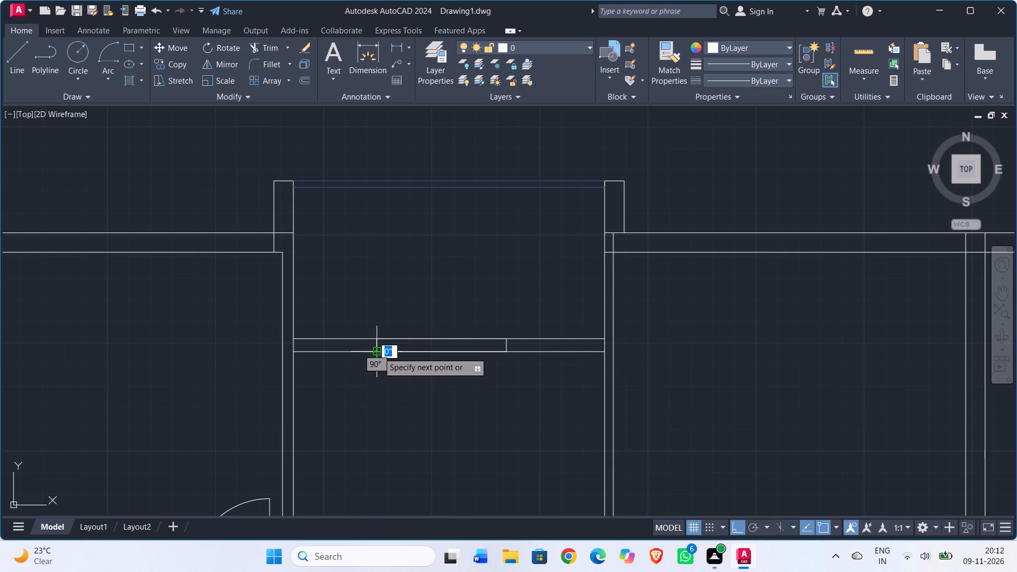
key(Escape)
scroll(392, 391, down, 1)
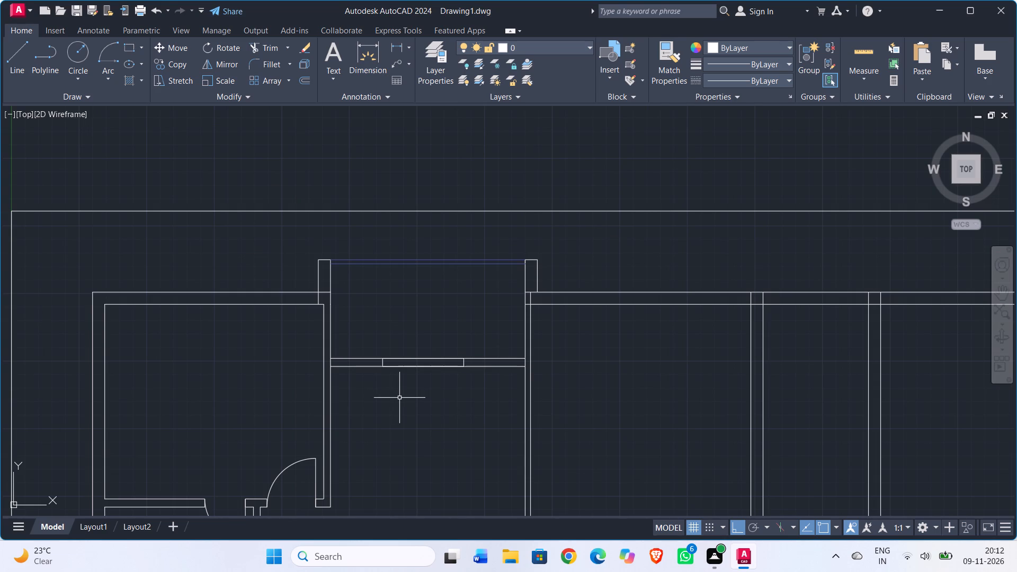
scroll(402, 399, down, 1)
Draw two lengthwise lines about 2.5" apart inside the 5' outline in the partition, using colour 69,84,165.
middle_drag(402, 399, 383, 346)
scroll(395, 323, up, 4)
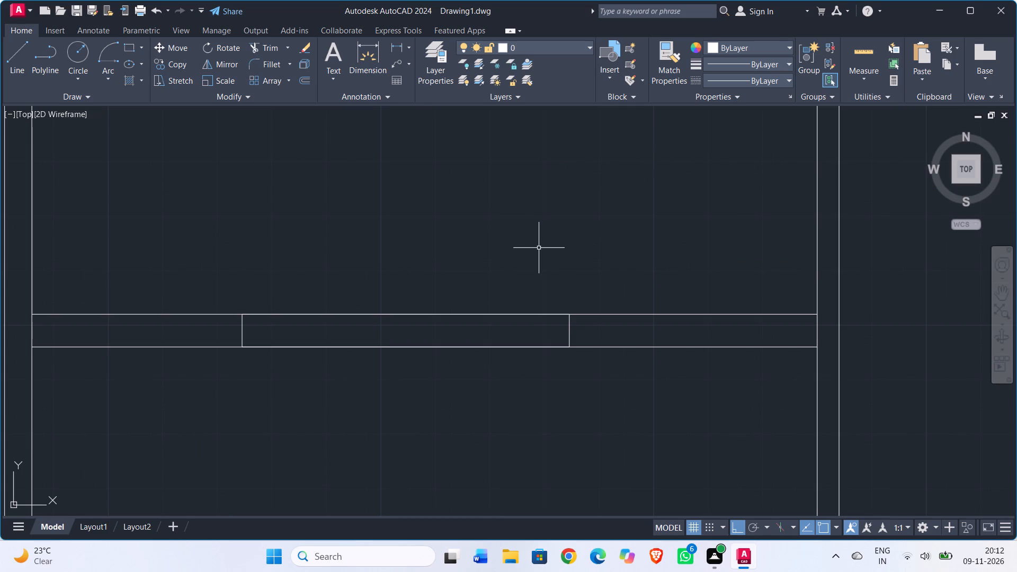
key(l)
key(Return)
key(Escape)
click(729, 40)
click(732, 43)
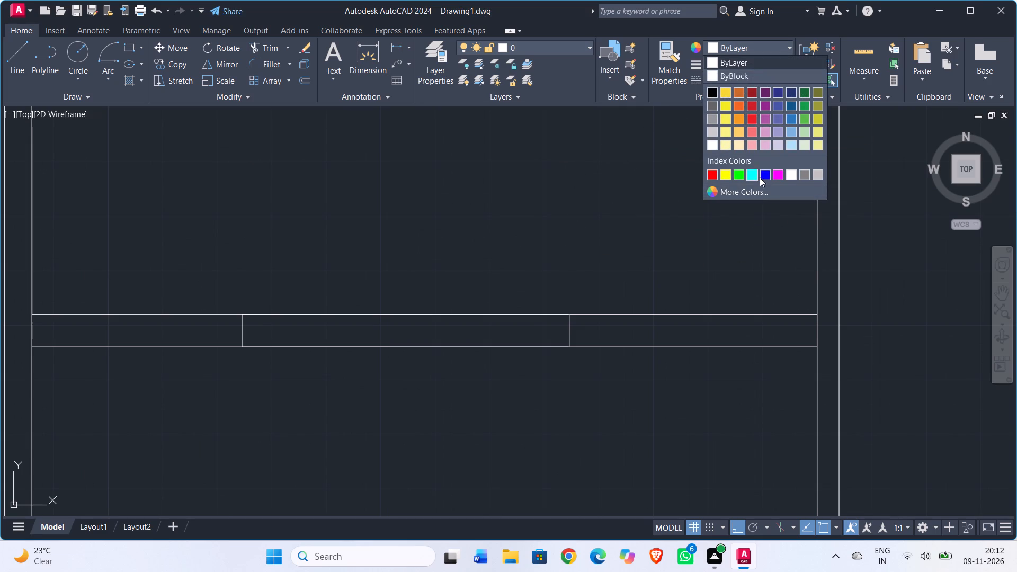
click(778, 103)
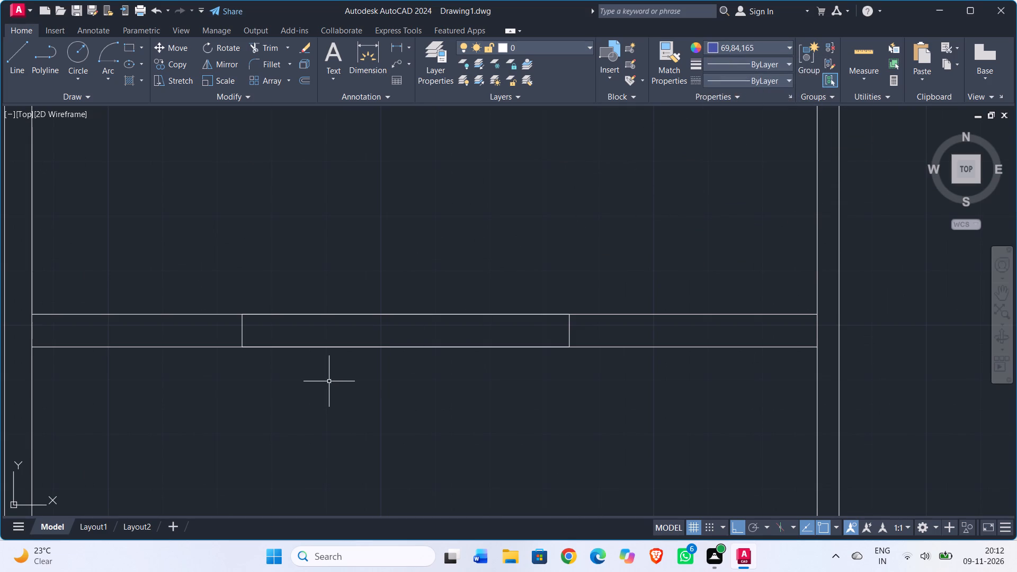
key(l)
key(Return)
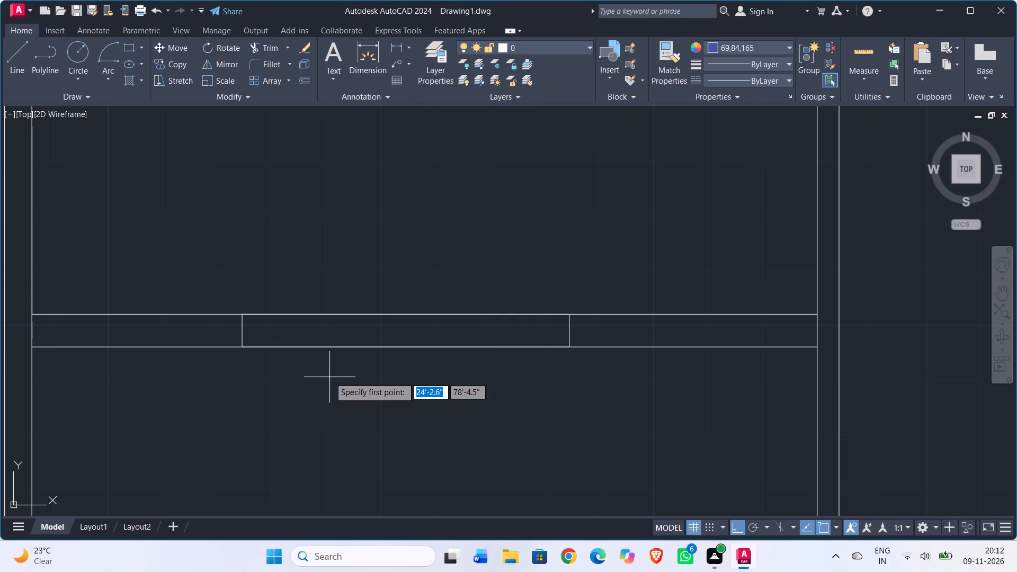
click(244, 324)
click(572, 324)
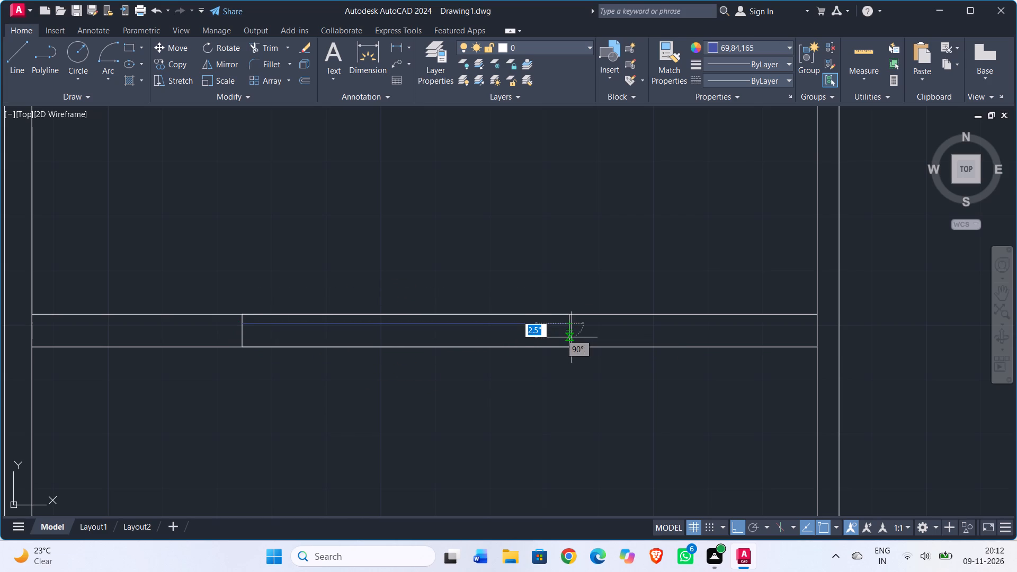
click(570, 337)
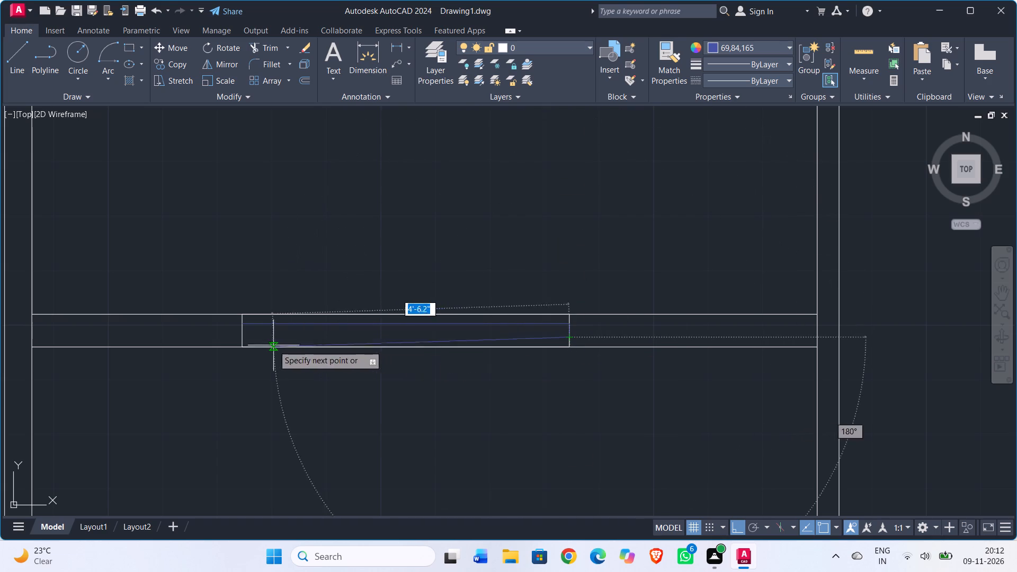
click(243, 338)
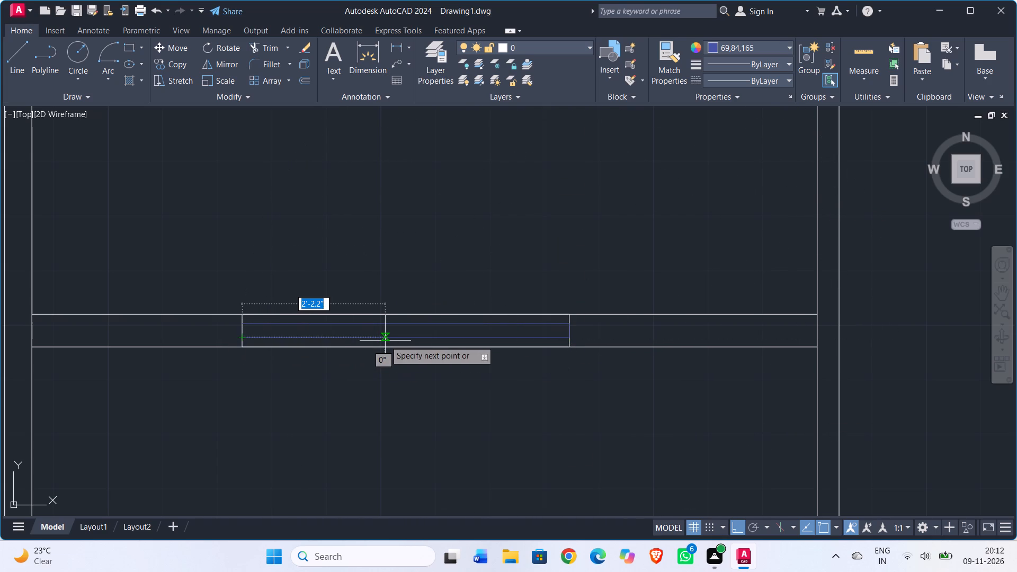
key(Escape)
Reset the current object colour to ByLayer.
scroll(364, 366, down, 3)
middle_drag(371, 393, 411, 355)
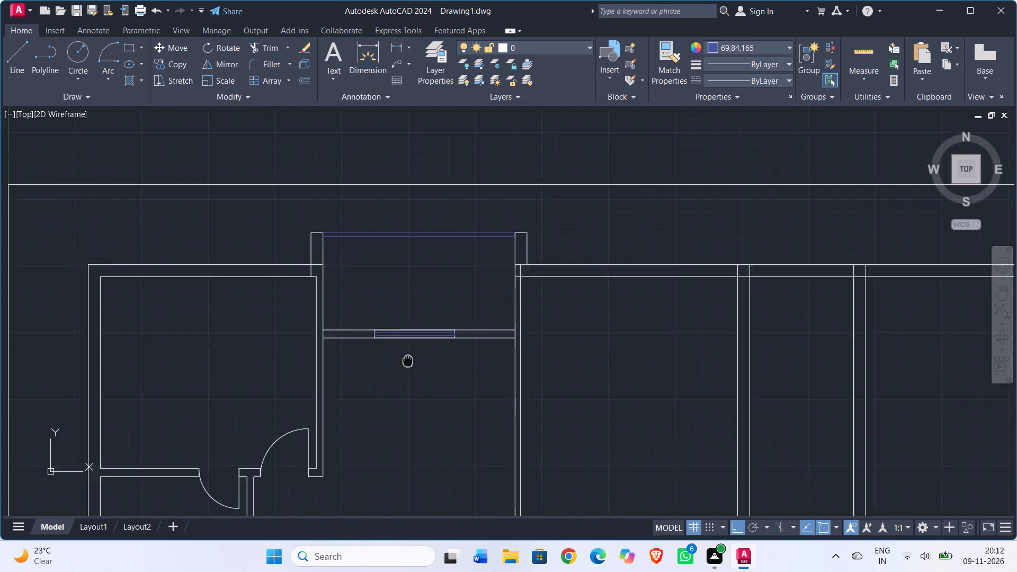
middle_drag(411, 355, 430, 330)
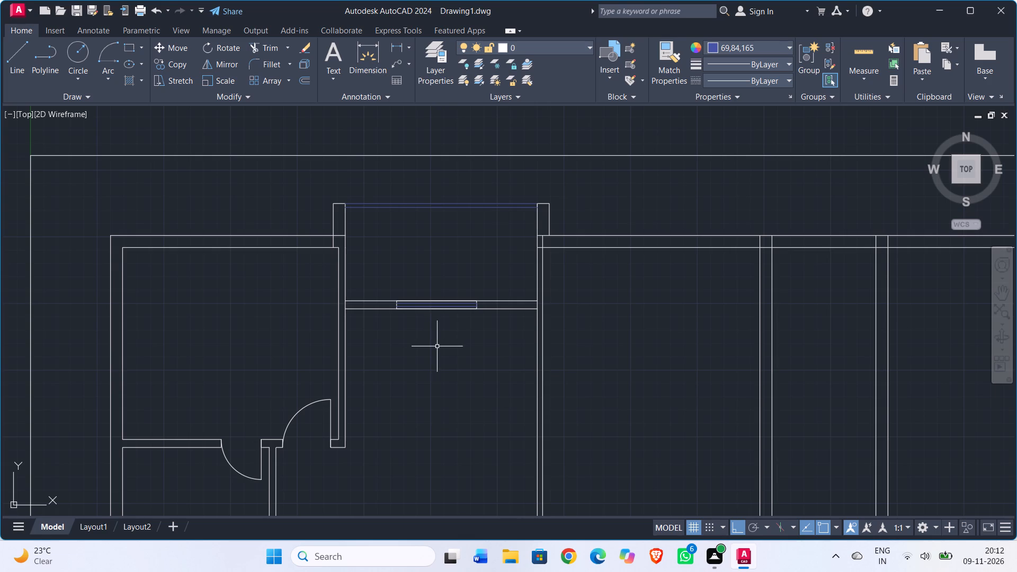
scroll(439, 344, down, 1)
middle_drag(439, 344, 286, 284)
scroll(413, 270, up, 1)
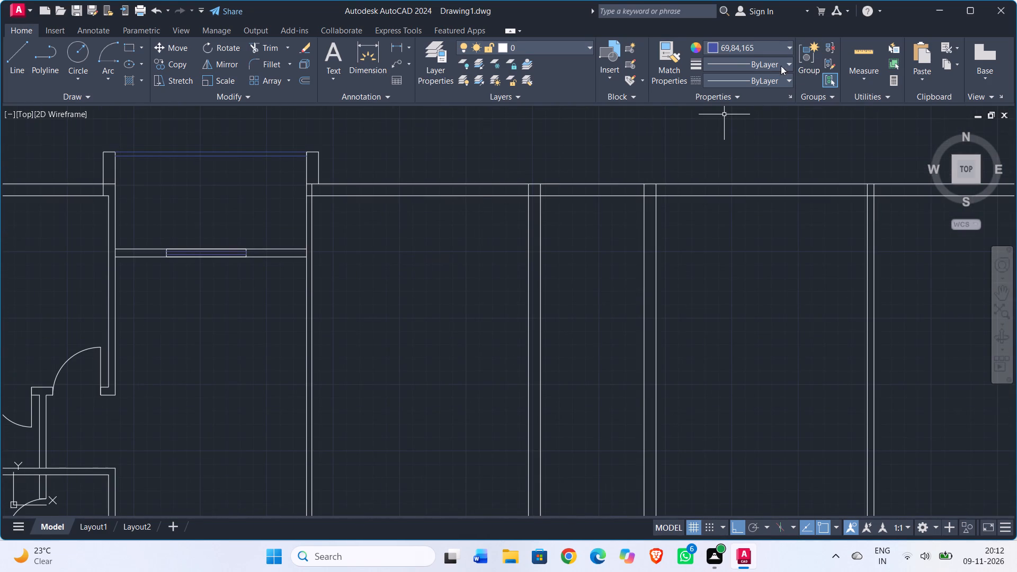
click(743, 48)
click(742, 60)
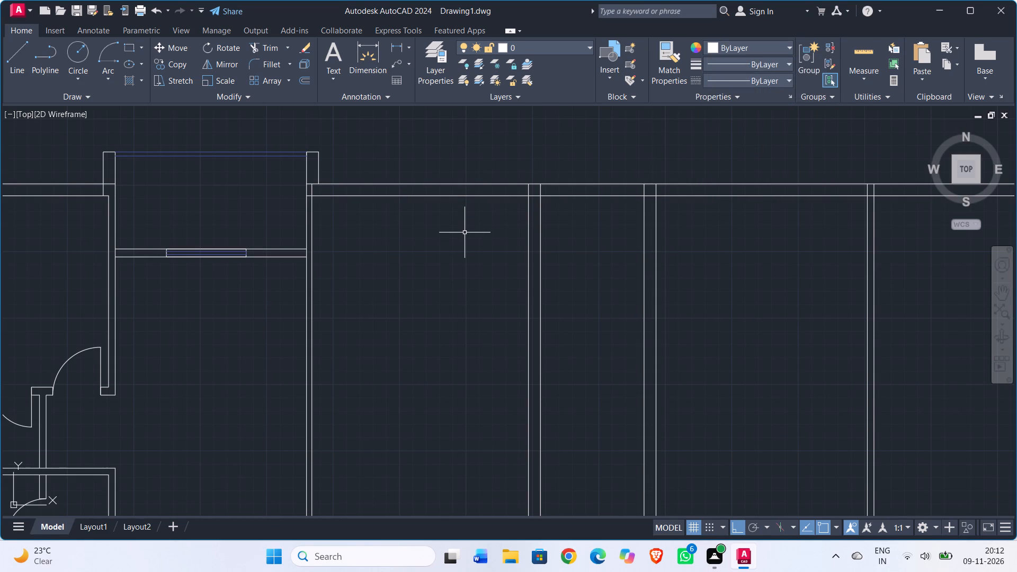
Offset the inner line of the upper outer wall 10' down into the rooms east of the projected bay.
key(Escape)
text(off)
key(Return)
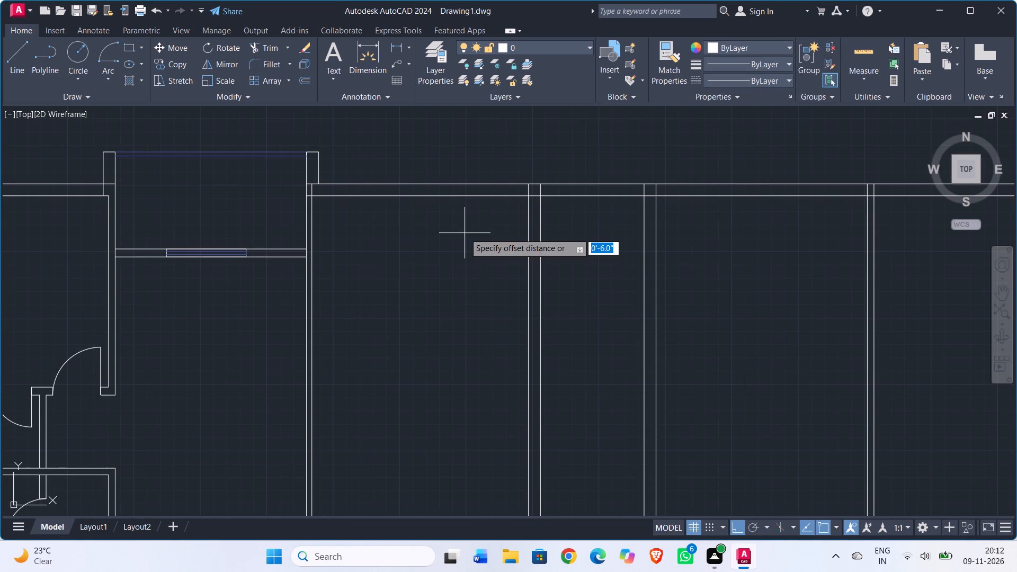
text(10')
key(Return)
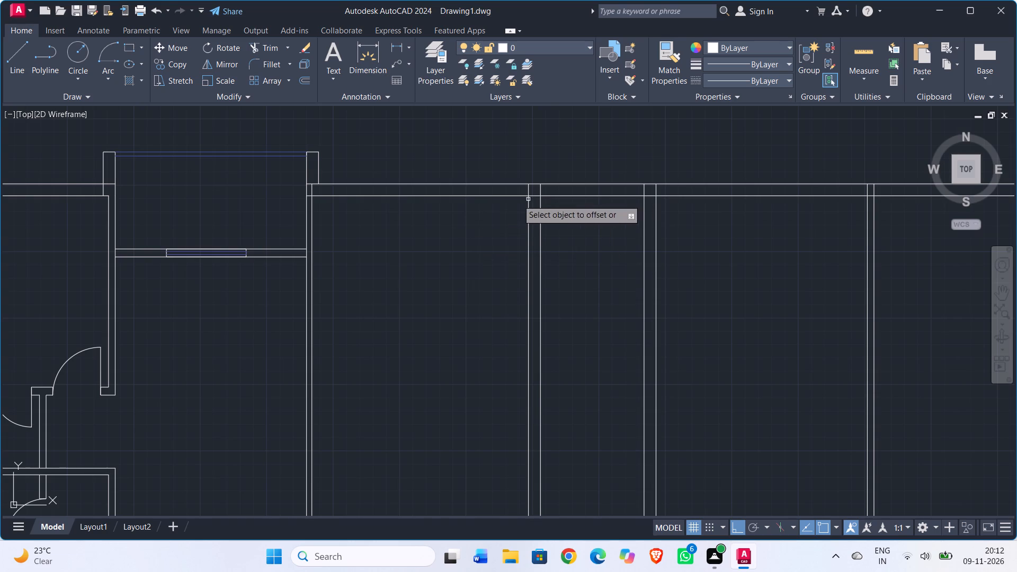
key(F17)
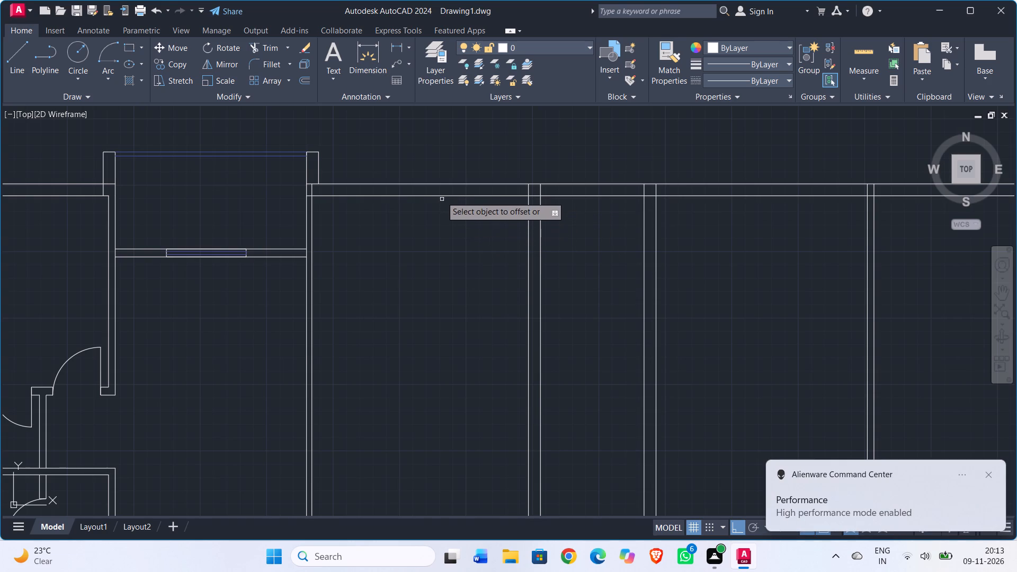
click(440, 196)
click(461, 298)
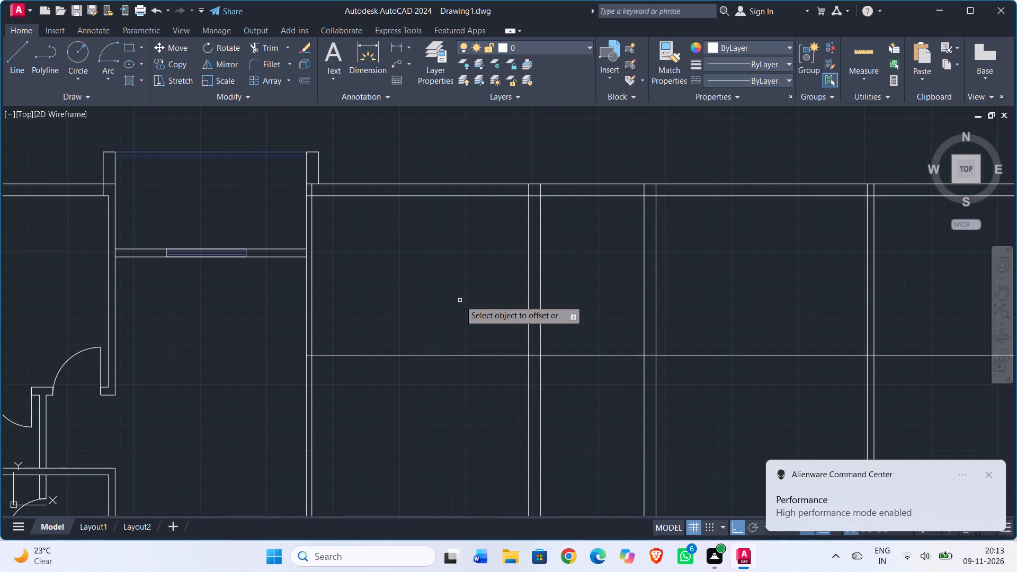
key(Escape)
Trim the 10' offset line past the first room east of the bay and delete its leftover eastern part.
key(t)
key(r)
key(Return)
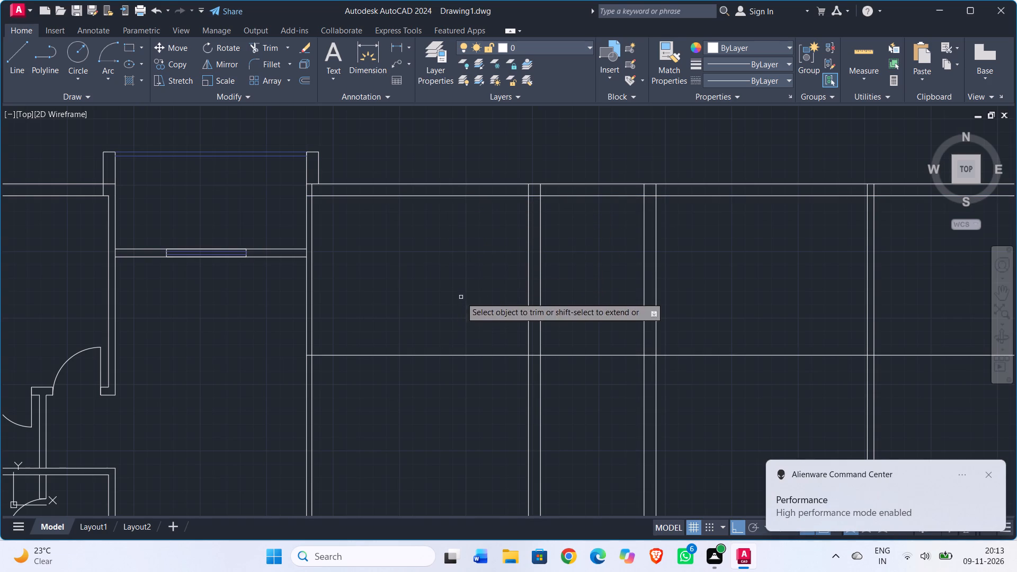
click(550, 354)
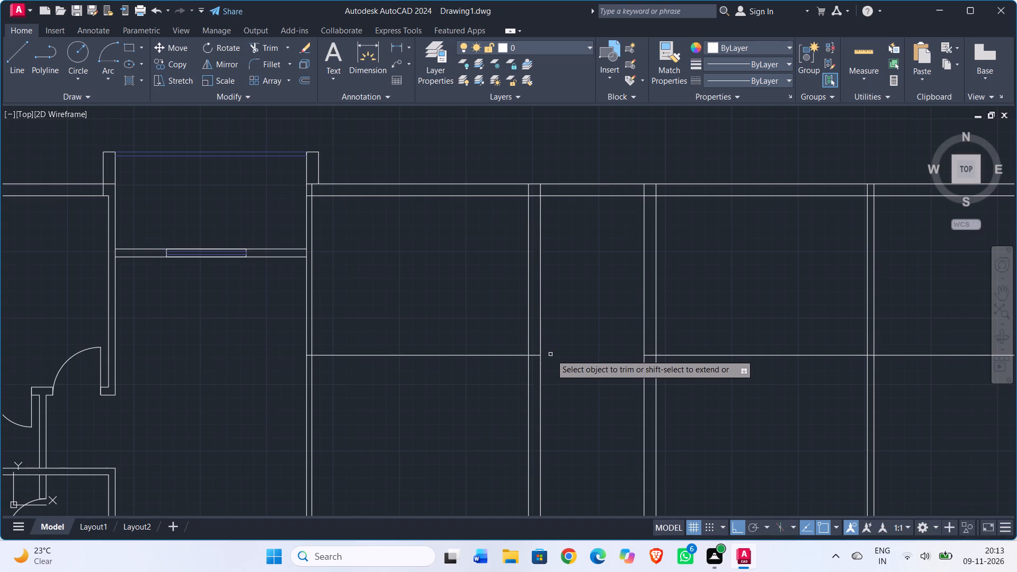
key(Escape)
click(675, 357)
key(Delete)
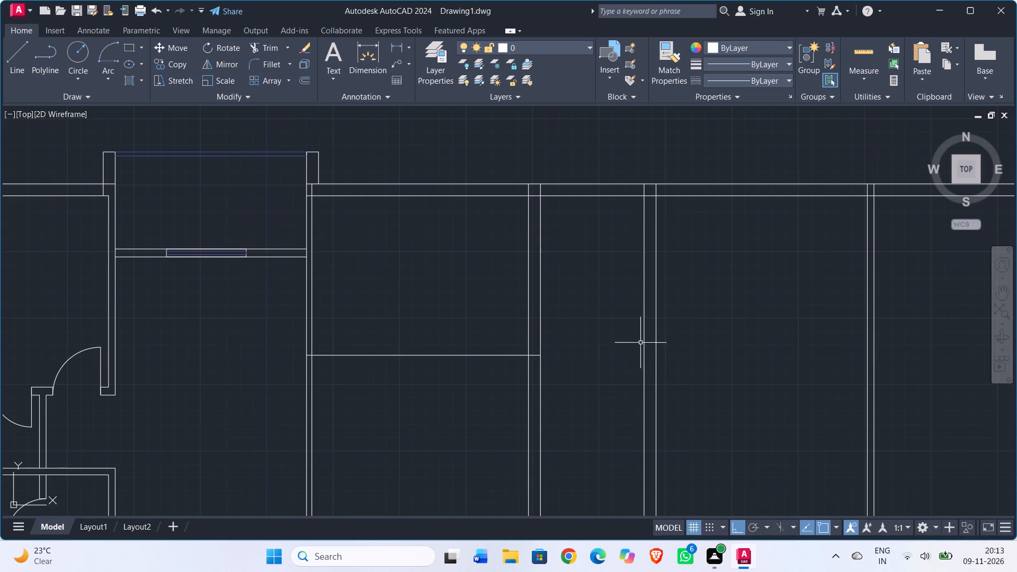
Offset the remaining horizontal line 6" downward to form a partition across the room east of the bay.
scroll(571, 307, down, 1)
middle_drag(572, 308, 616, 244)
scroll(515, 284, up, 1)
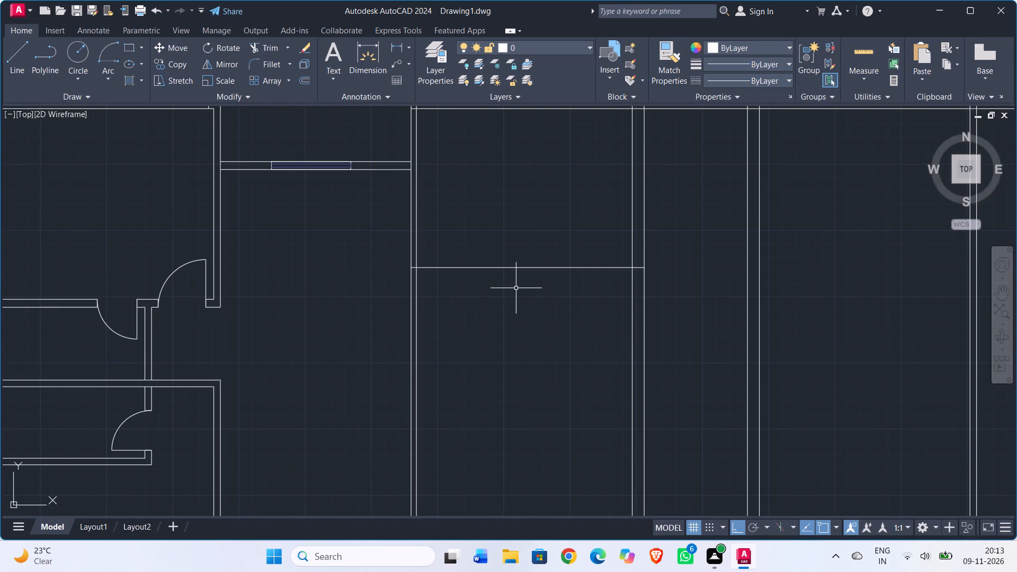
text(off)
key(Return)
text(6")
key(Return)
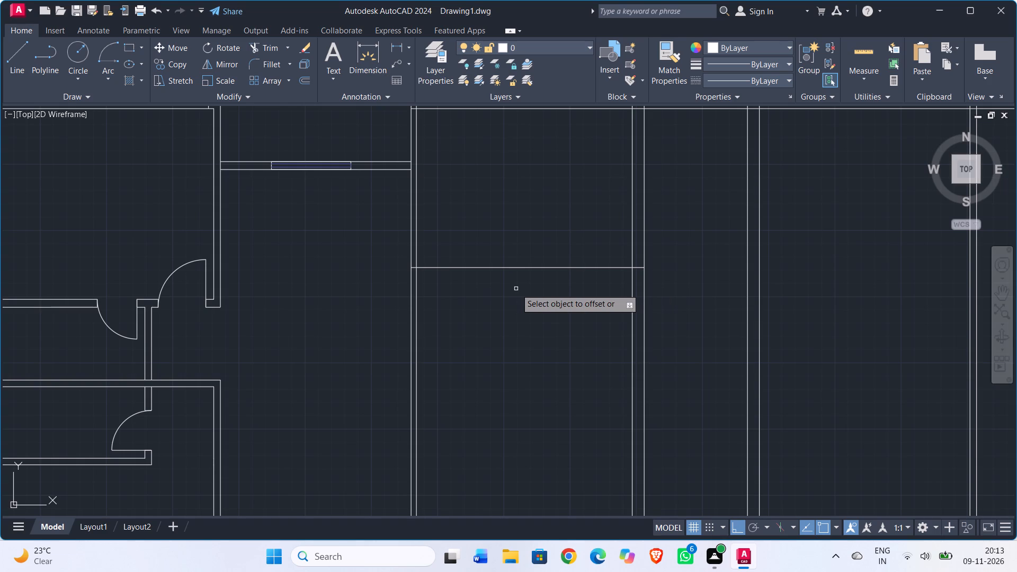
click(507, 268)
click(506, 304)
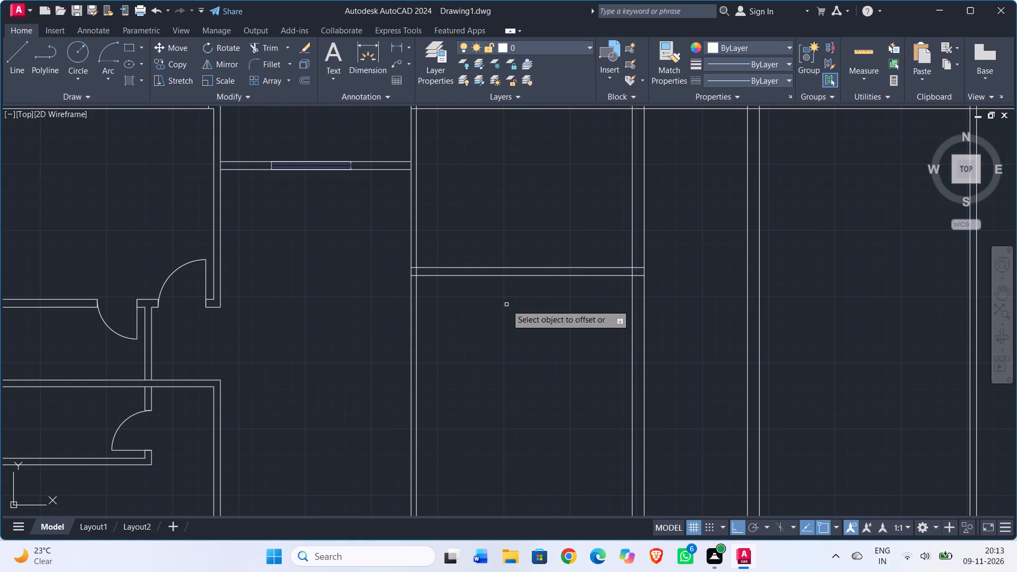
key(Escape)
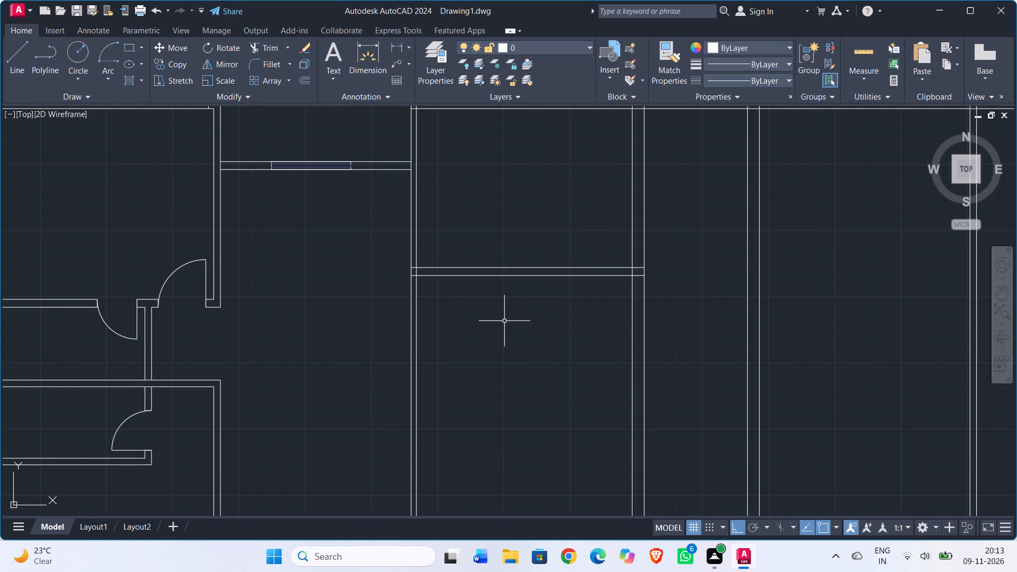
Offset the lower face of the new 6" partition 4'1" downward.
text(off)
key(Return)
text(4')
text(1")
key(Return)
click(508, 274)
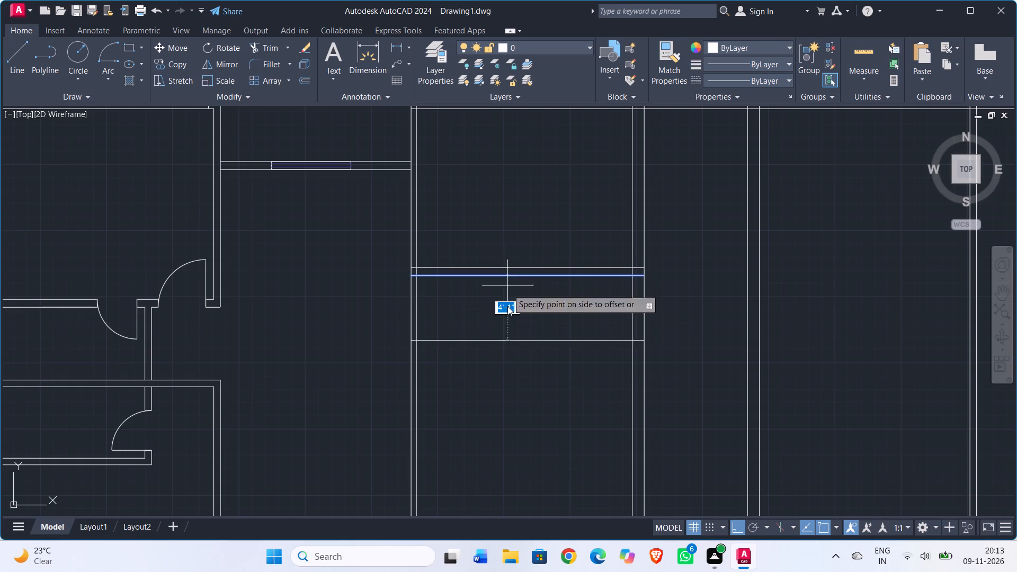
click(507, 331)
key(Escape)
Offset the lowest horizontal line in that room 5" downward to form a second partition.
text(off)
key(Return)
key(4)
key(BackSpace)
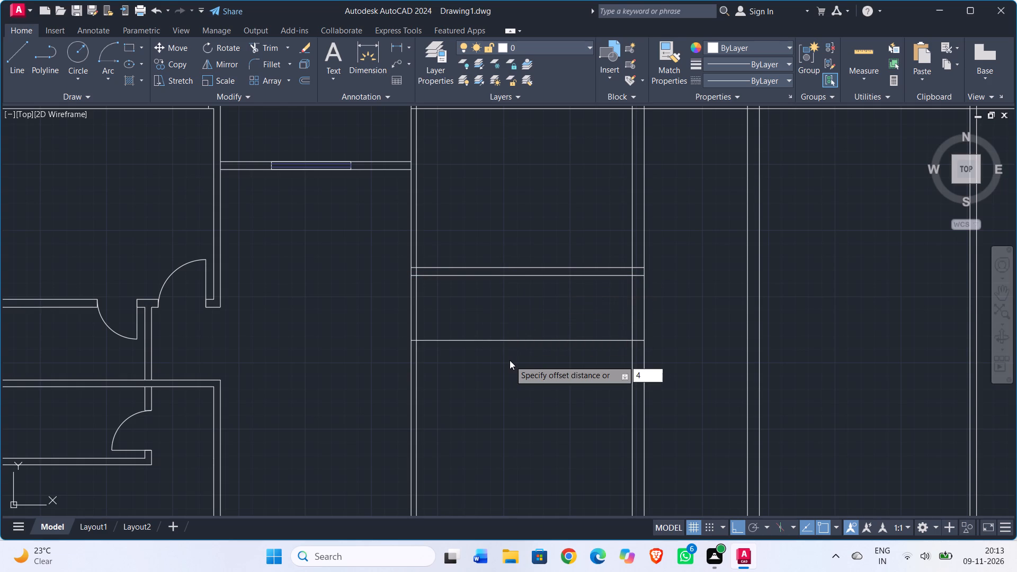
text(5")
key(Return)
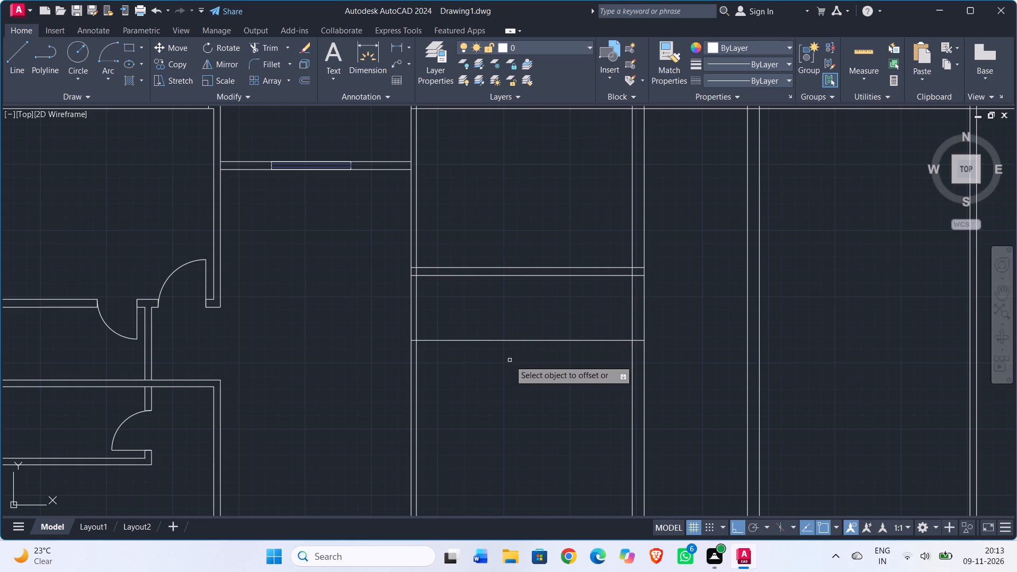
click(516, 341)
click(514, 365)
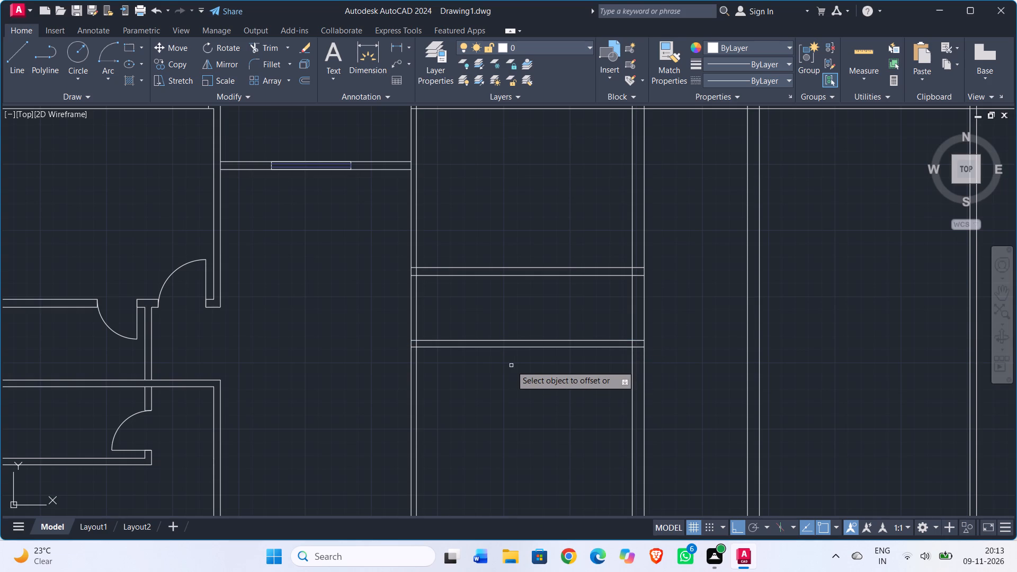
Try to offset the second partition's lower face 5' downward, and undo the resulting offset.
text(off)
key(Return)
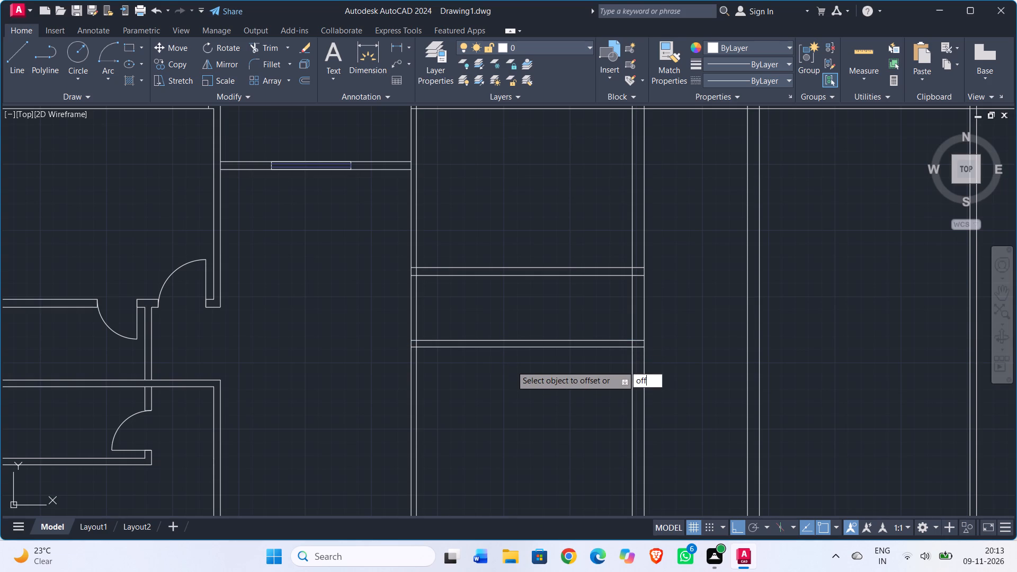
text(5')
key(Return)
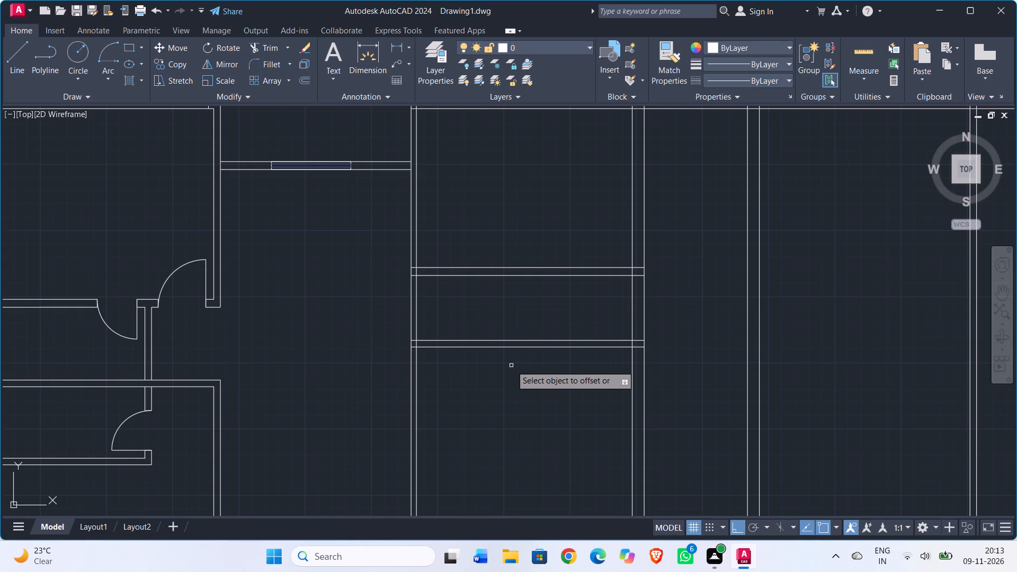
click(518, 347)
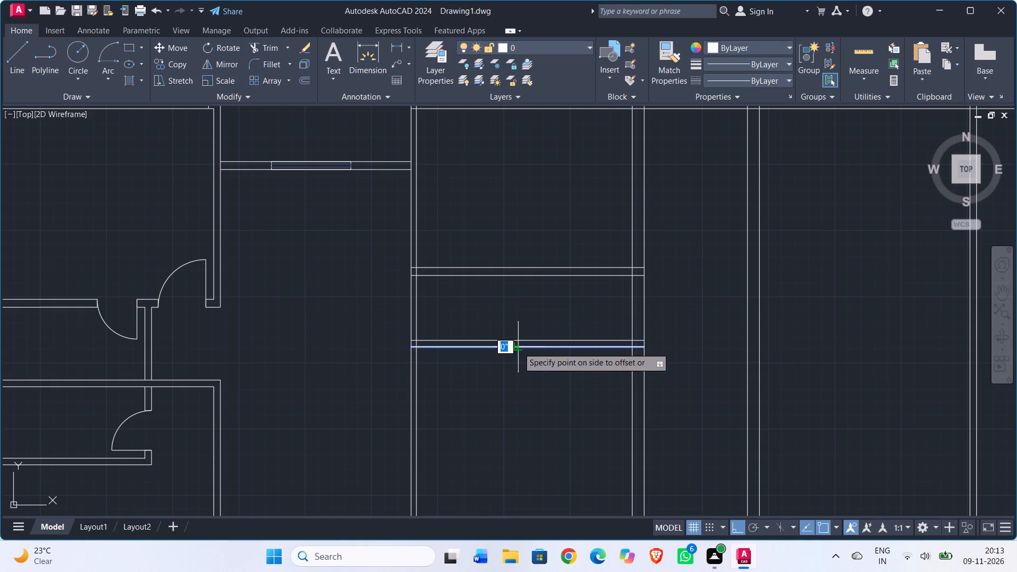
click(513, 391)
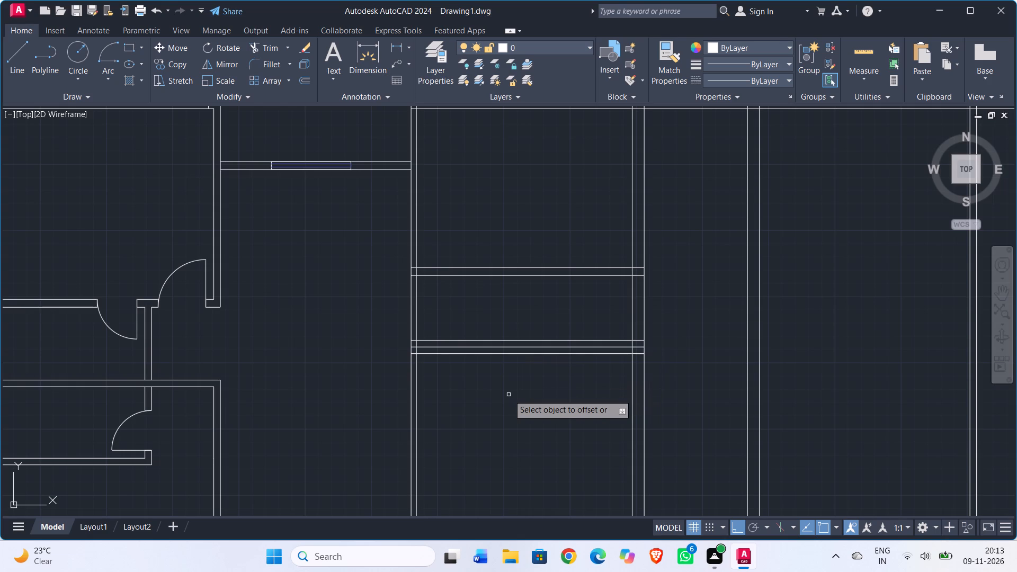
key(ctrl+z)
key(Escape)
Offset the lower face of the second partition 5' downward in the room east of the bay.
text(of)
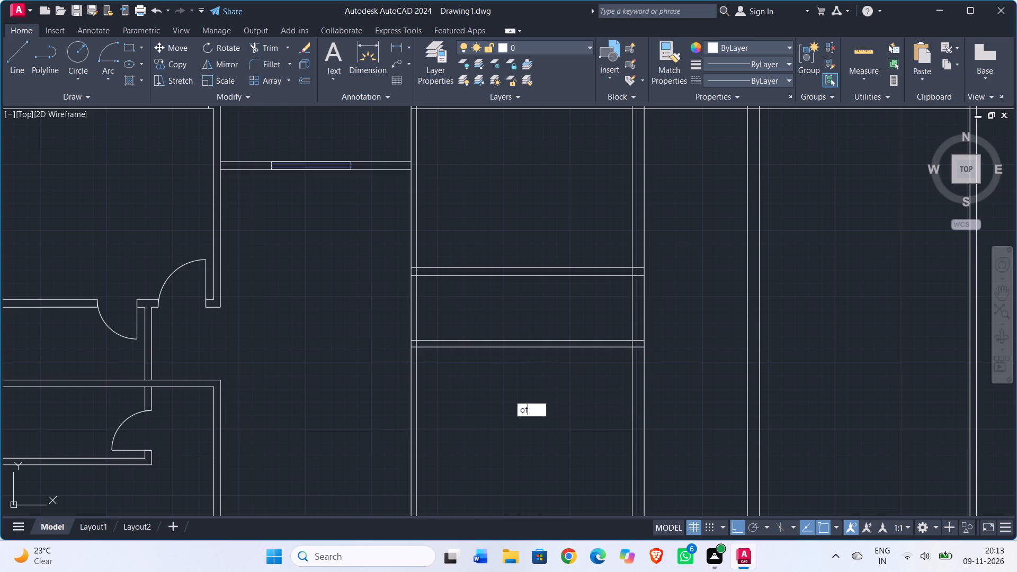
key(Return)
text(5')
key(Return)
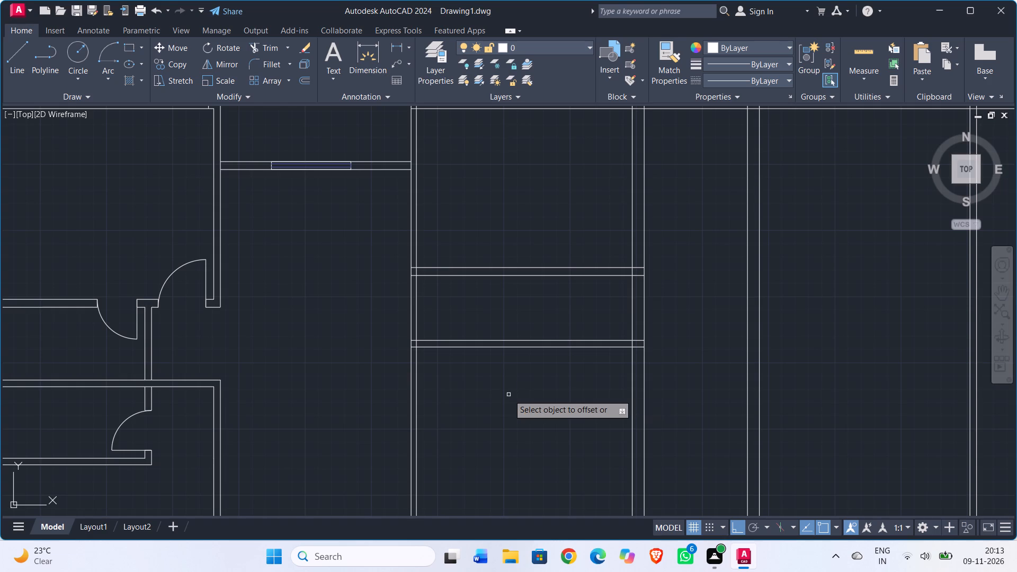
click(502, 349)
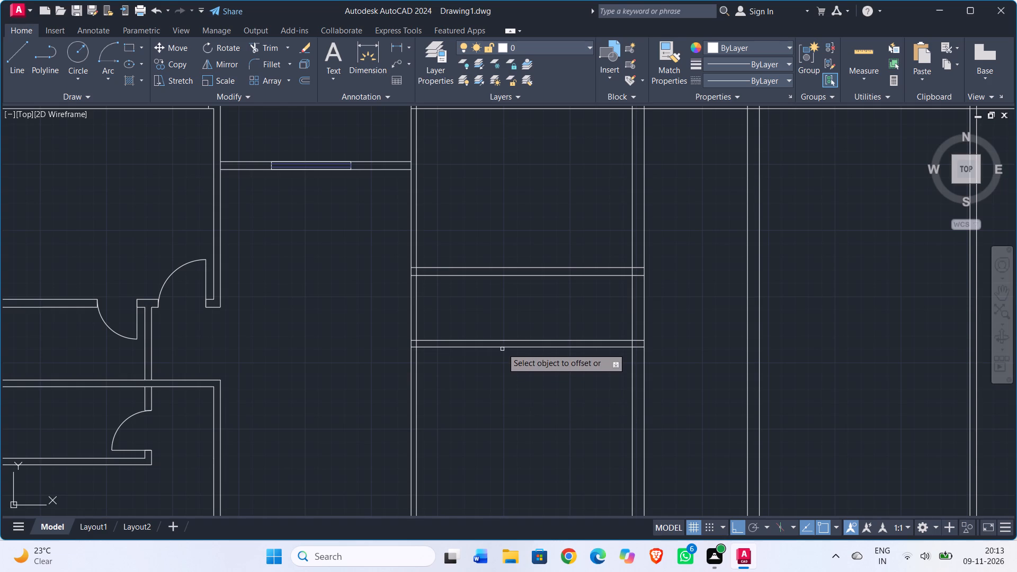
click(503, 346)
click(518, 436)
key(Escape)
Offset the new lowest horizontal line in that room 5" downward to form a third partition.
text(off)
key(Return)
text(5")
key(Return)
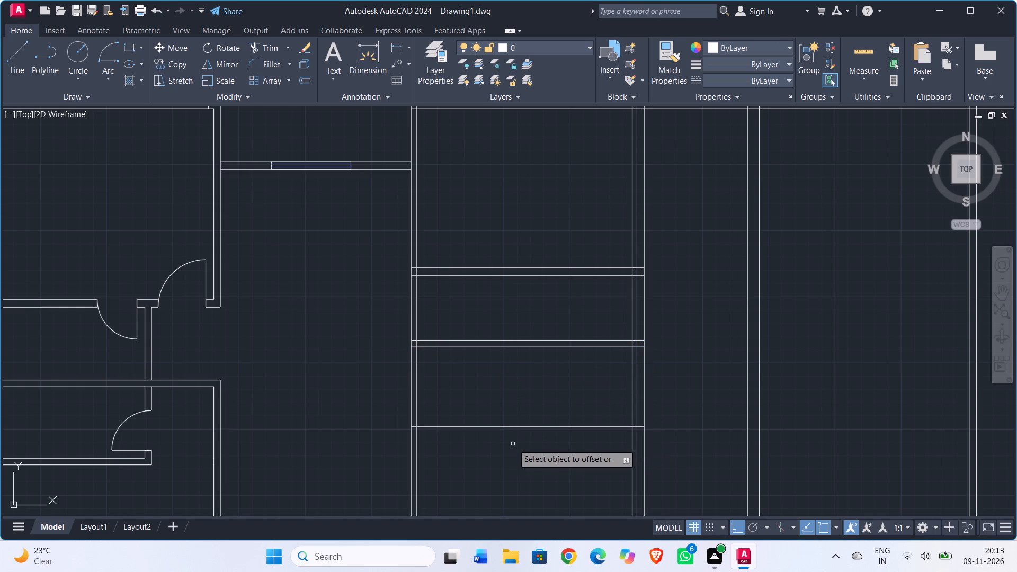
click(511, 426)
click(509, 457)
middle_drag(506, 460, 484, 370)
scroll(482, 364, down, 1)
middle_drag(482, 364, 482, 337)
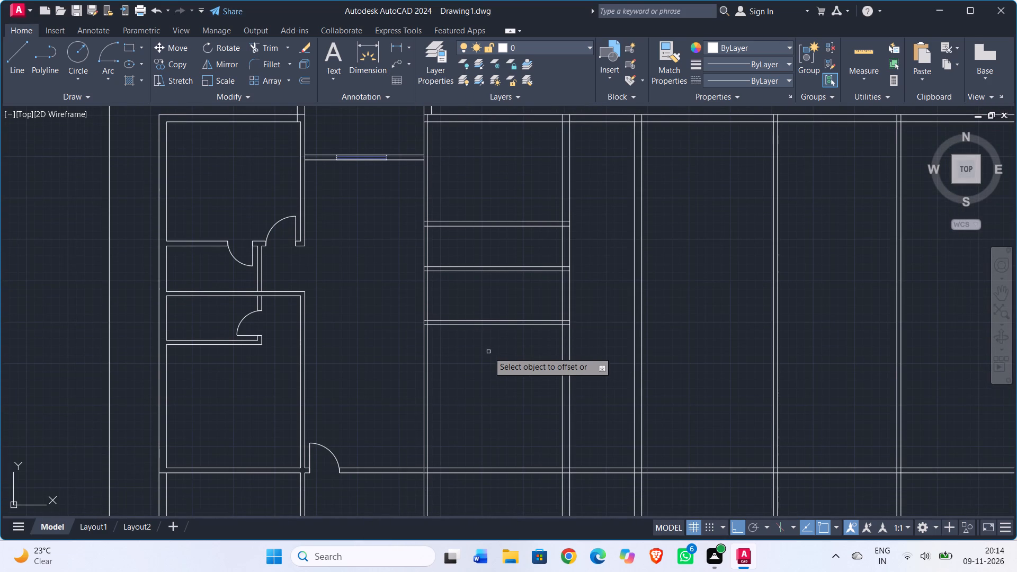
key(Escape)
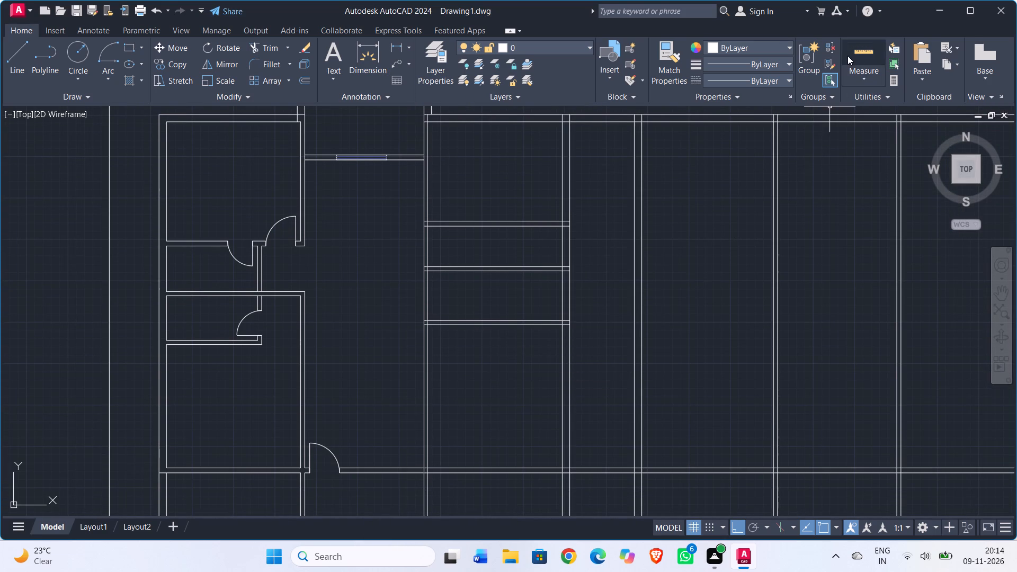
Measure the clear space below the third partition in the room east of the bay.
click(847, 56)
scroll(514, 393, up, 1)
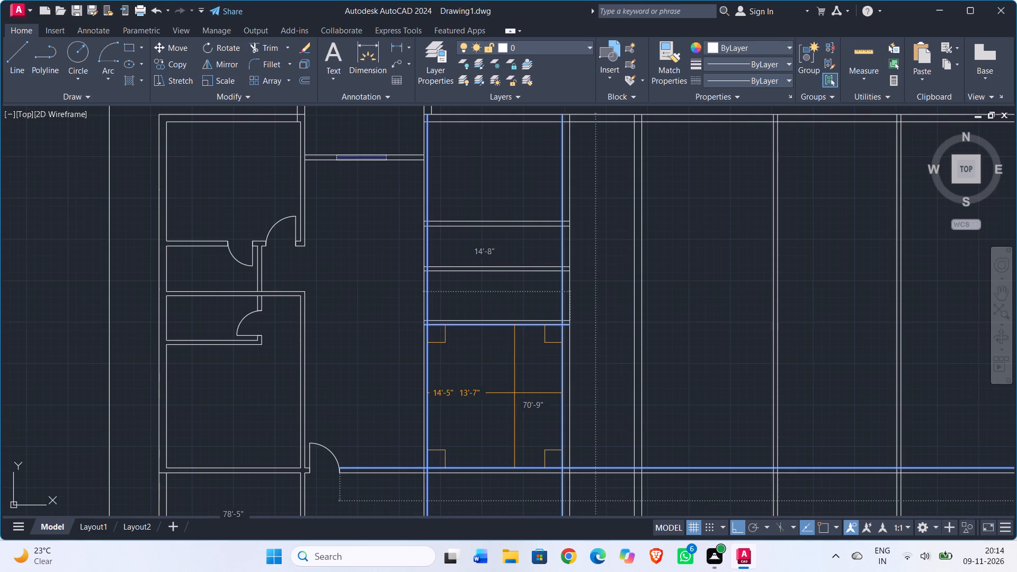
key(Escape)
Delete the second and third partitions and the lower line of the first partition in the room east of the bay.
scroll(504, 391, down, 1)
middle_drag(504, 391, 518, 450)
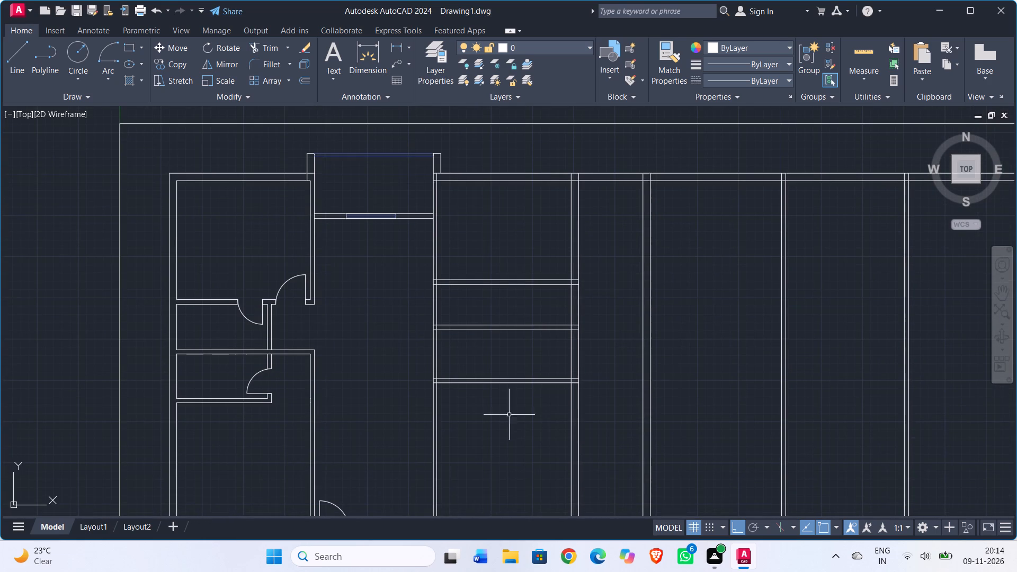
click(492, 267)
click(494, 413)
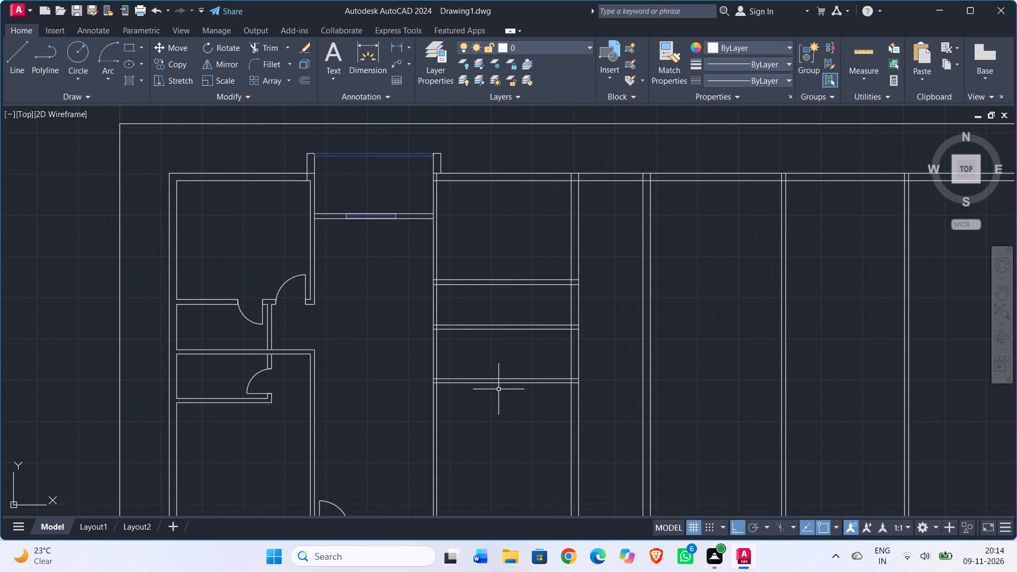
click(499, 385)
click(497, 378)
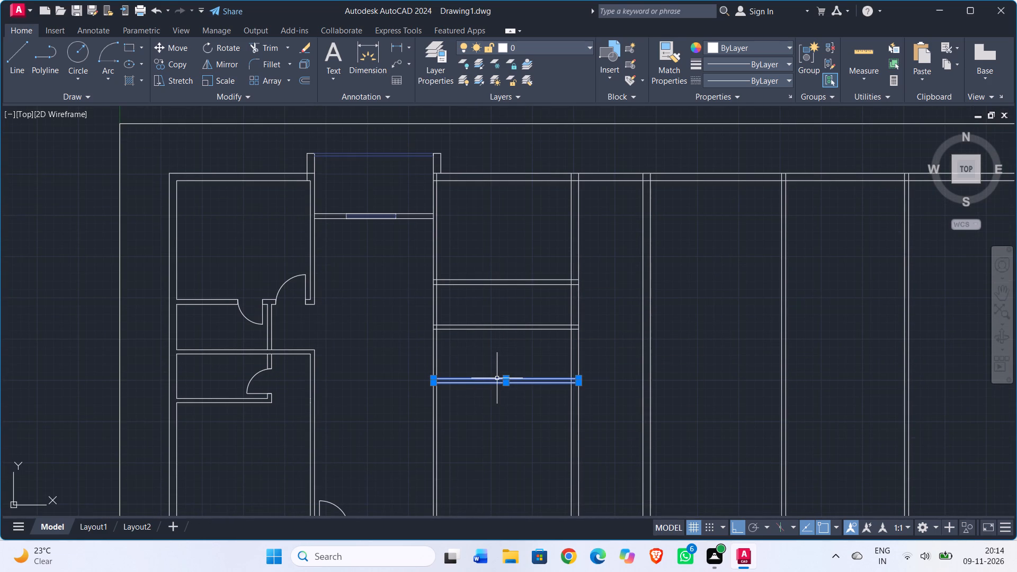
click(486, 329)
click(484, 321)
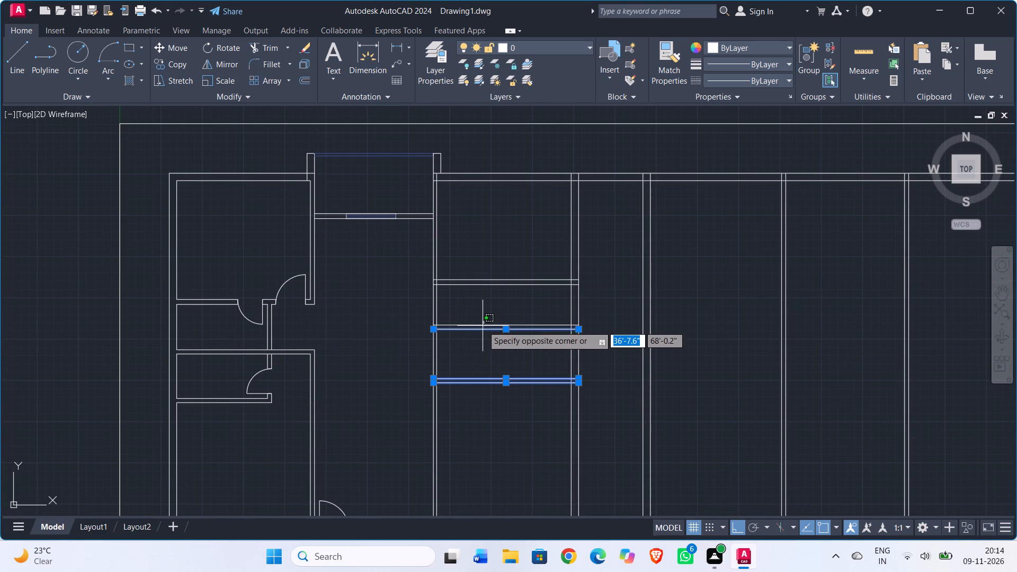
click(483, 326)
click(487, 283)
key(Delete)
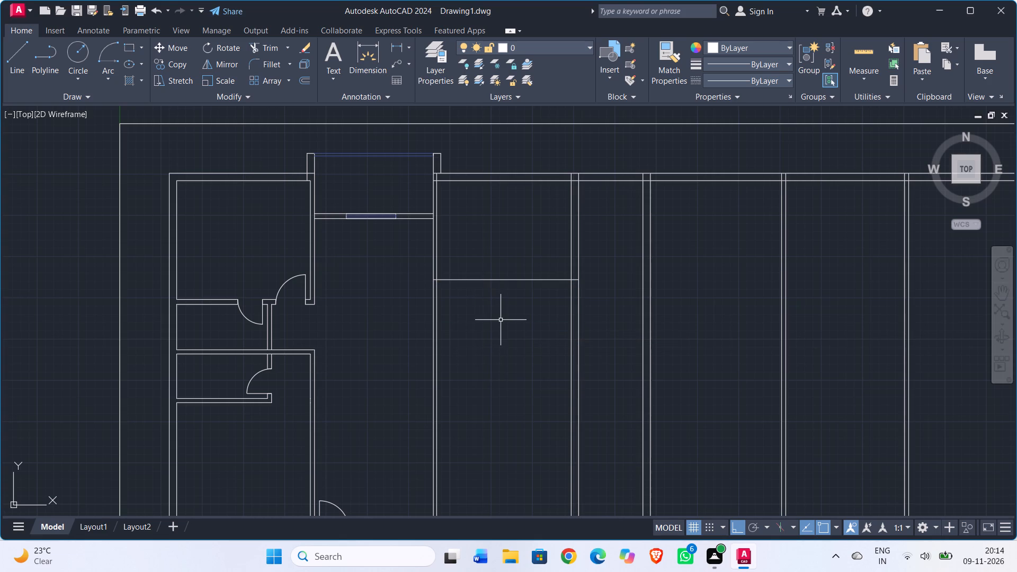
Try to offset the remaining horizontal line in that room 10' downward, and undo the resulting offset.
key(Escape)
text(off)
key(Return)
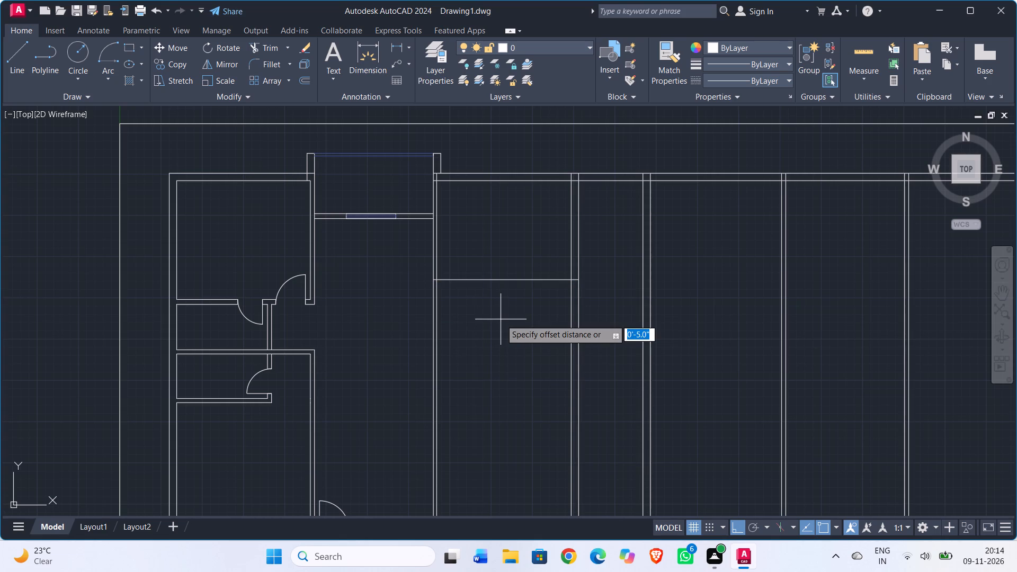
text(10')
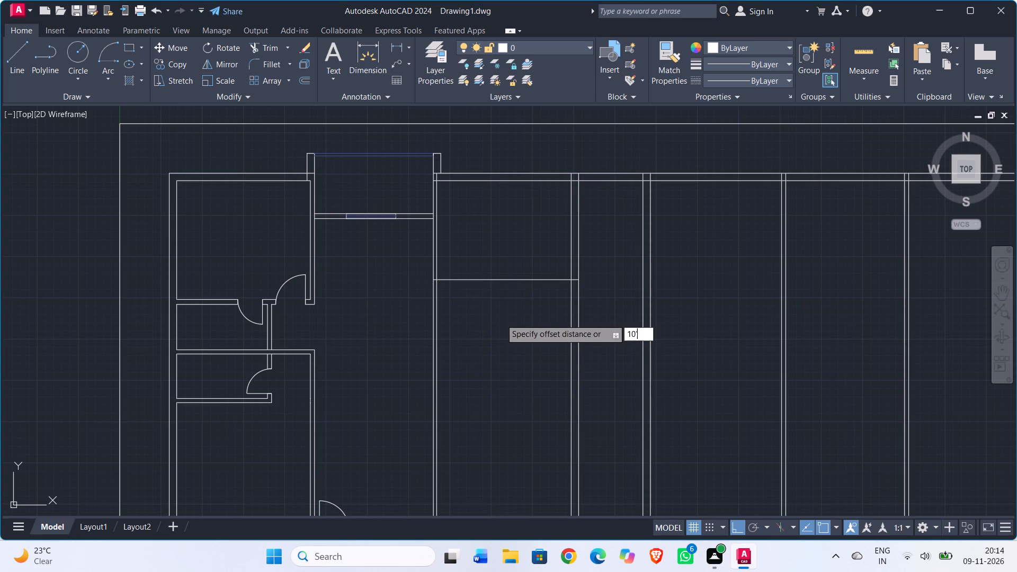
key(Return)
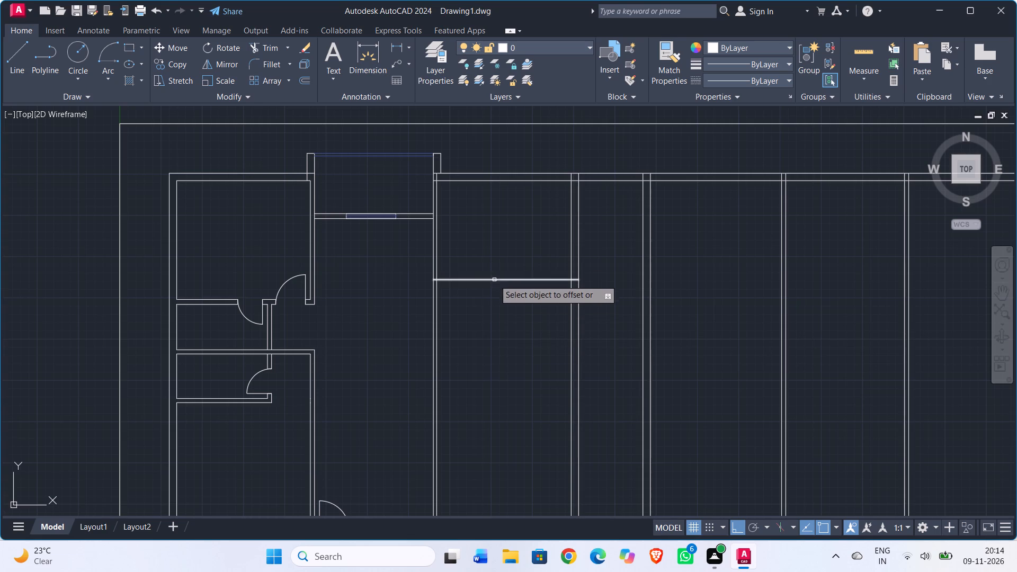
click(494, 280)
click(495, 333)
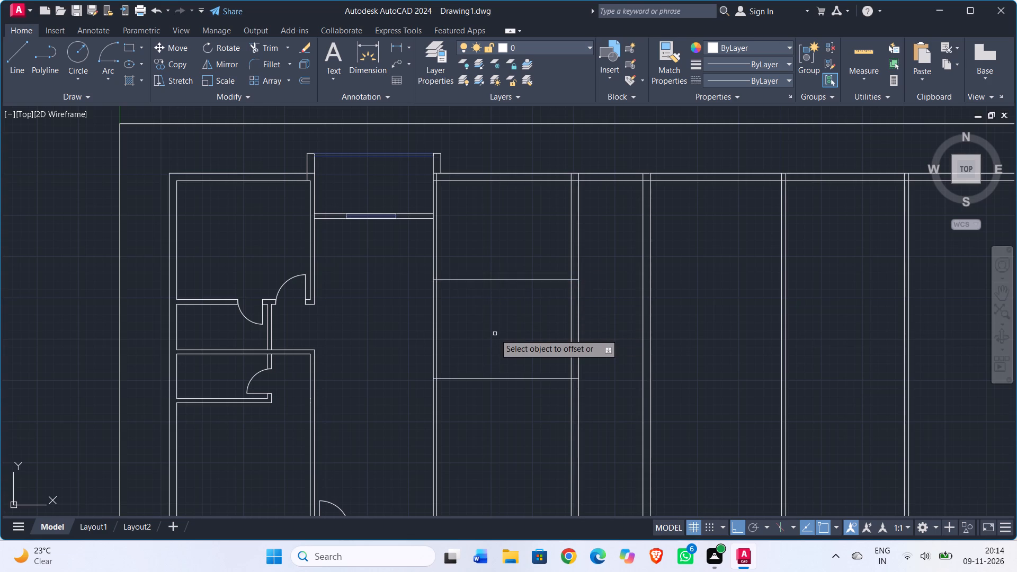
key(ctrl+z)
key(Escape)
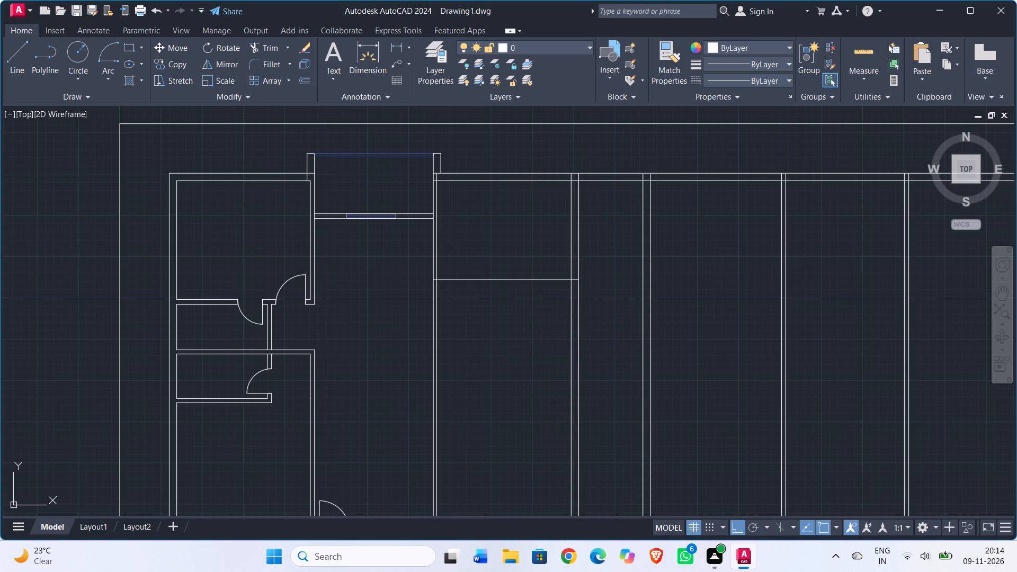
Offset the remaining horizontal line in that room 6" downward to form the first partition.
text(off)
key(Return)
text(6")
key(Return)
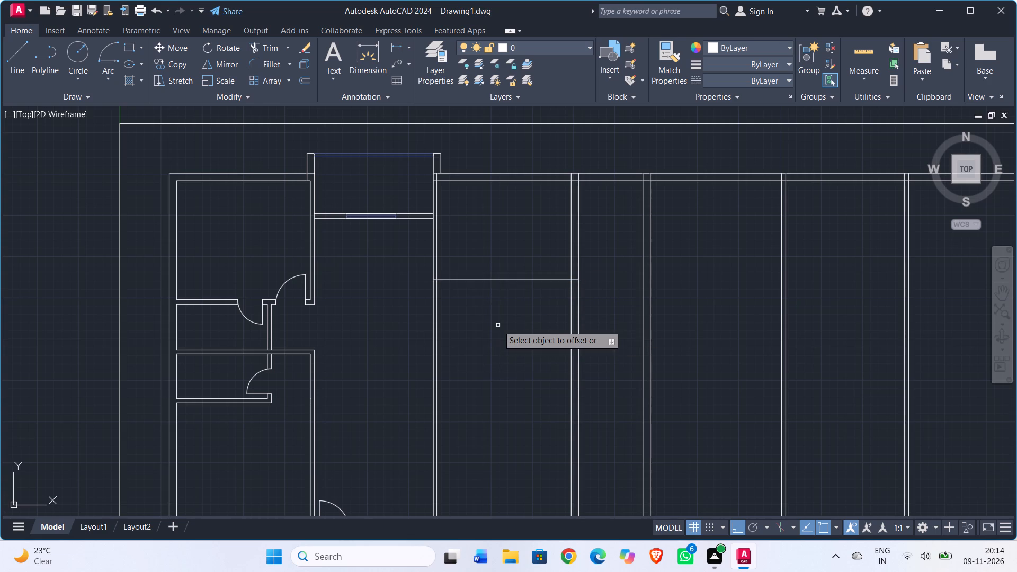
drag(488, 280, 490, 286)
click(496, 326)
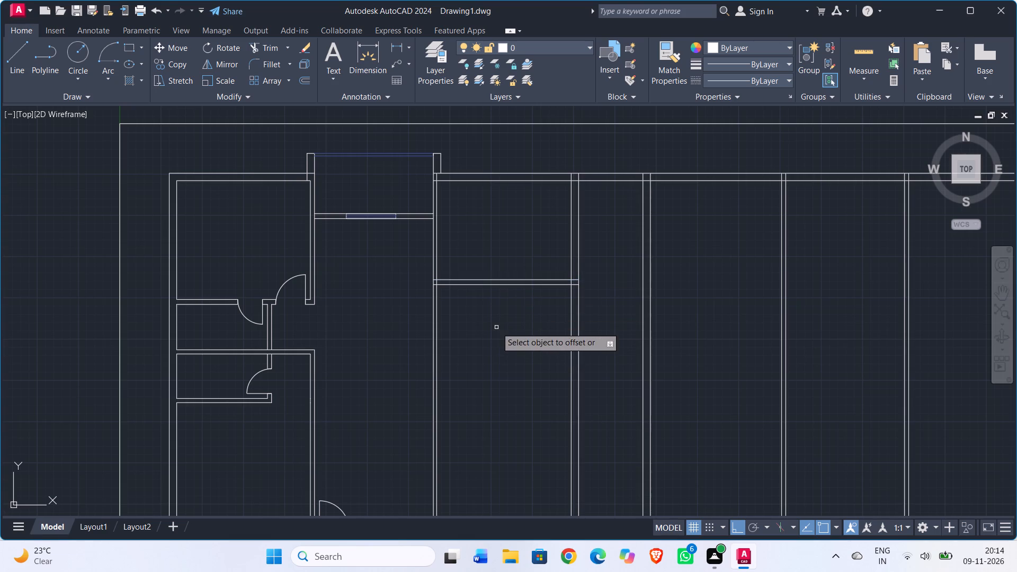
key(Escape)
Offset the lower face of the 6" partition 4'1" downward.
text(off)
key(Return)
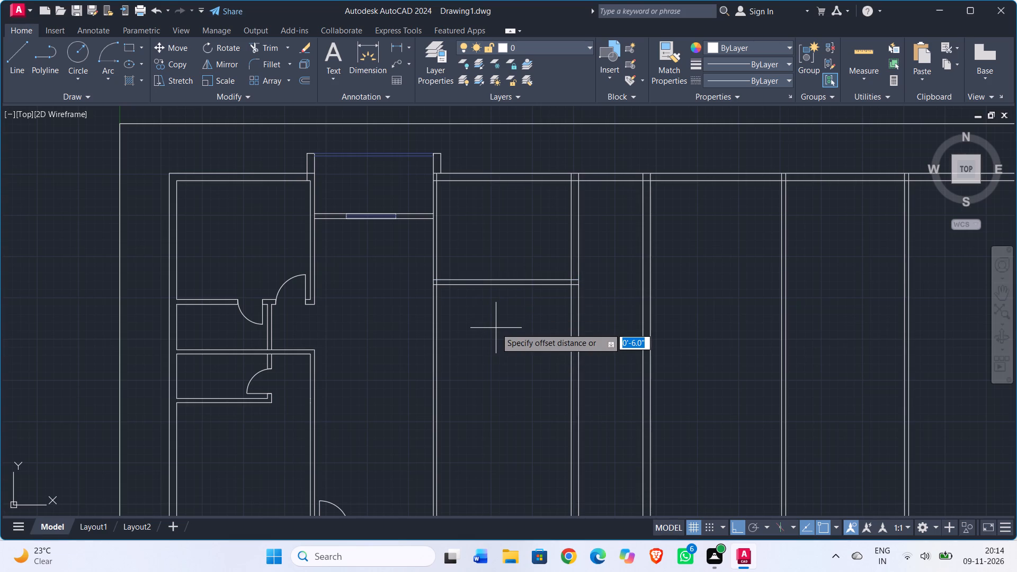
text(4')
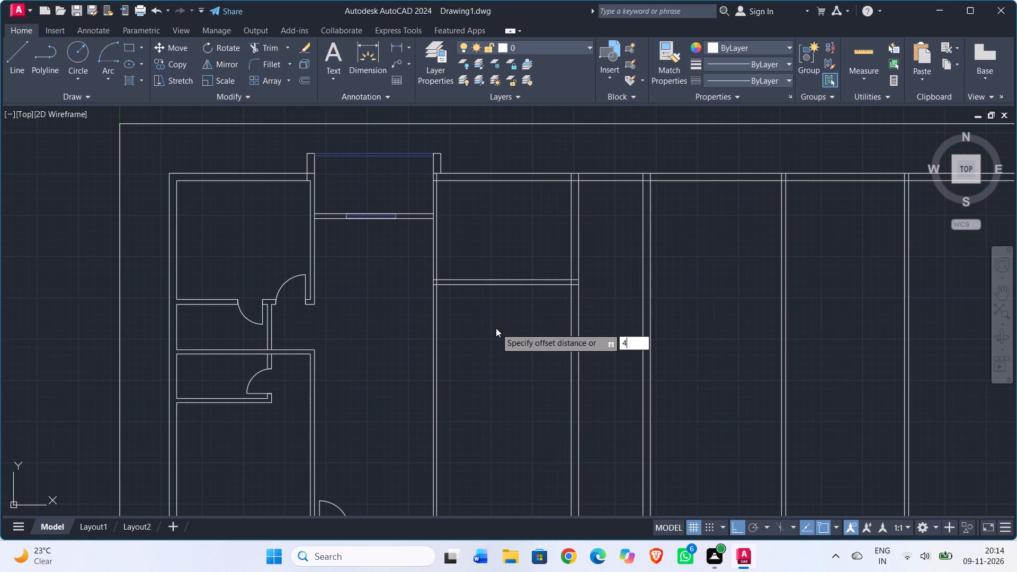
text(1")
key(Return)
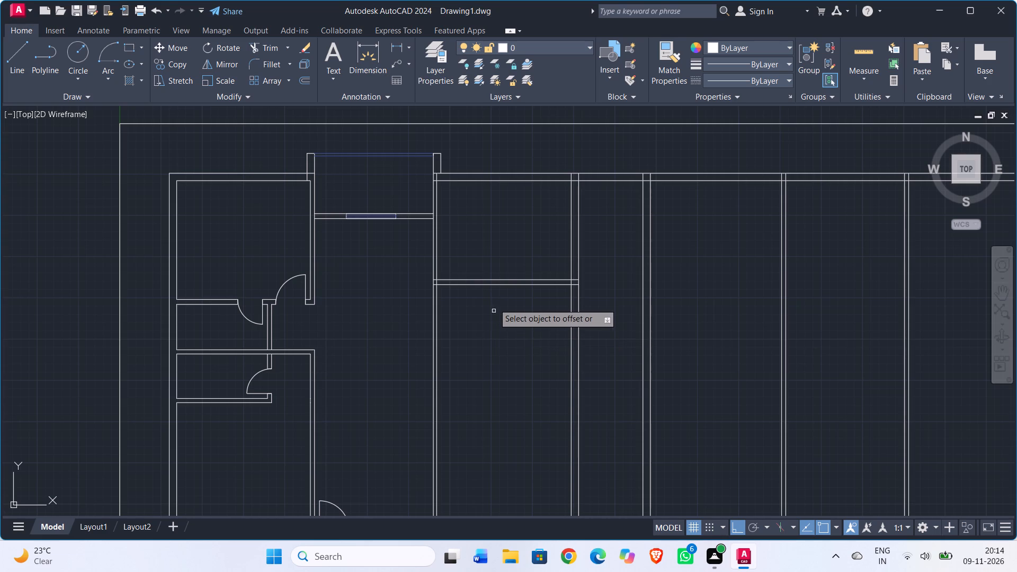
click(492, 285)
click(497, 372)
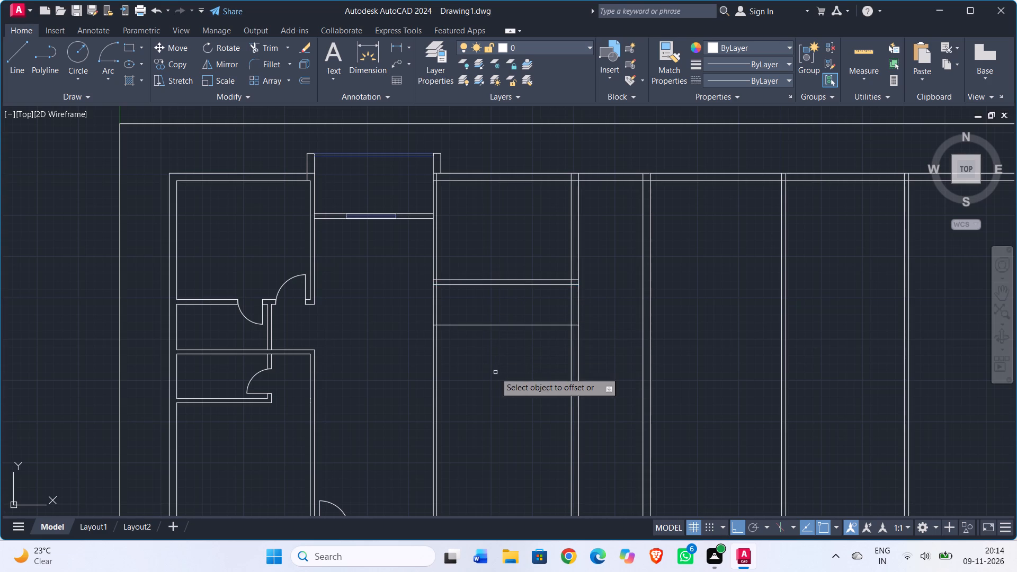
key(Escape)
Offset the lowest horizontal line in that room 6" downward to form the second partition.
text(off)
key(Return)
text(6")
key(Return)
drag(487, 325, 487, 332)
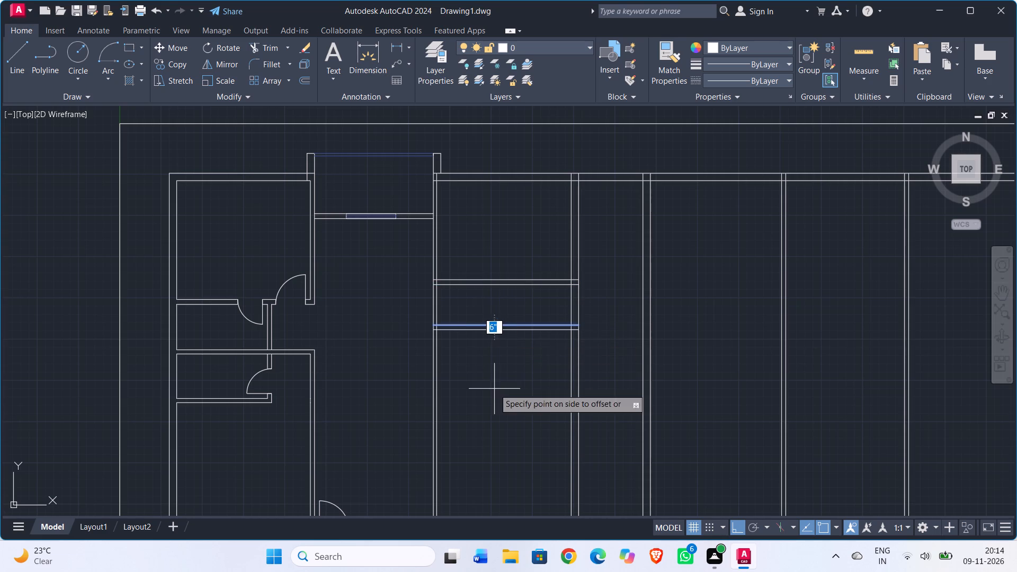
click(494, 389)
key(Escape)
Offset the lower face of the second partition 5' downward.
text(off)
key(Return)
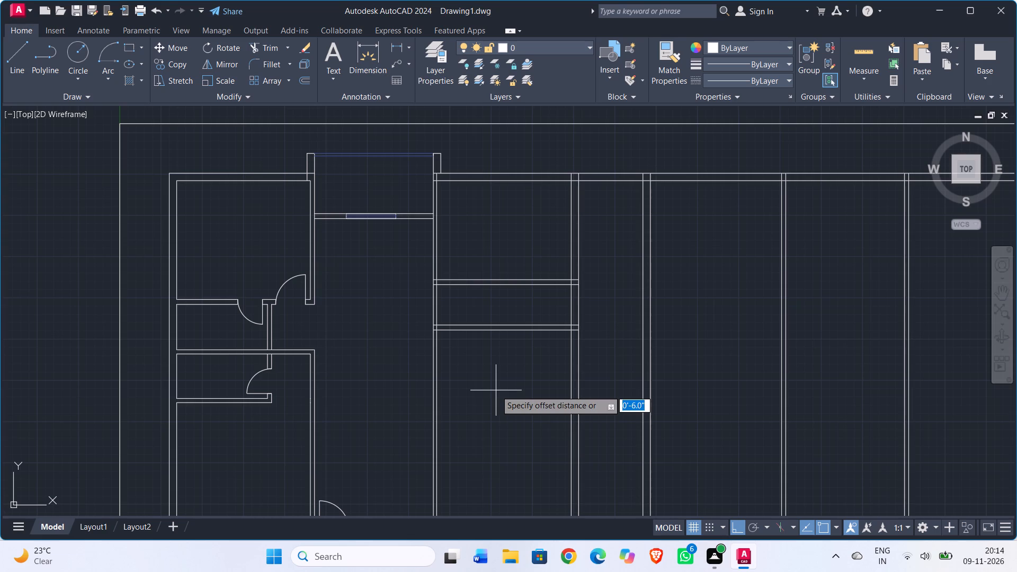
text(5')
key(Return)
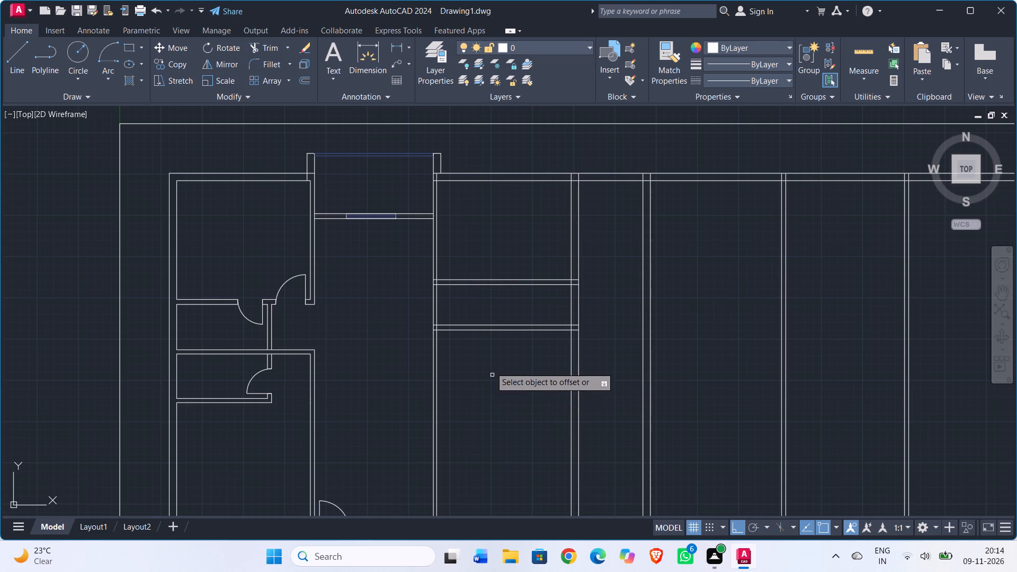
click(487, 330)
click(506, 436)
key(Escape)
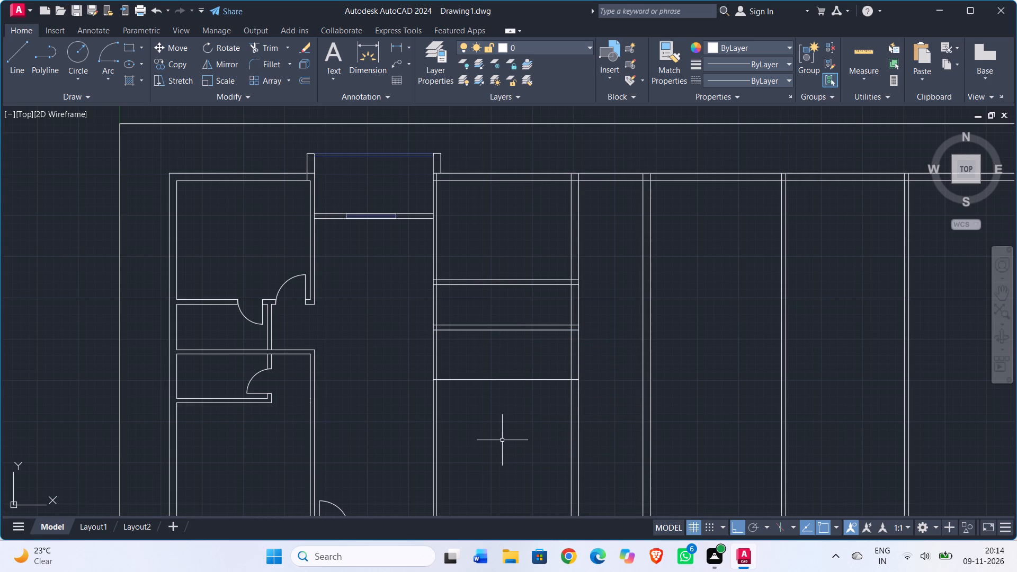
Offset the new lowest horizontal line in that room 6" downward to form the third partition.
text(of)
key(Return)
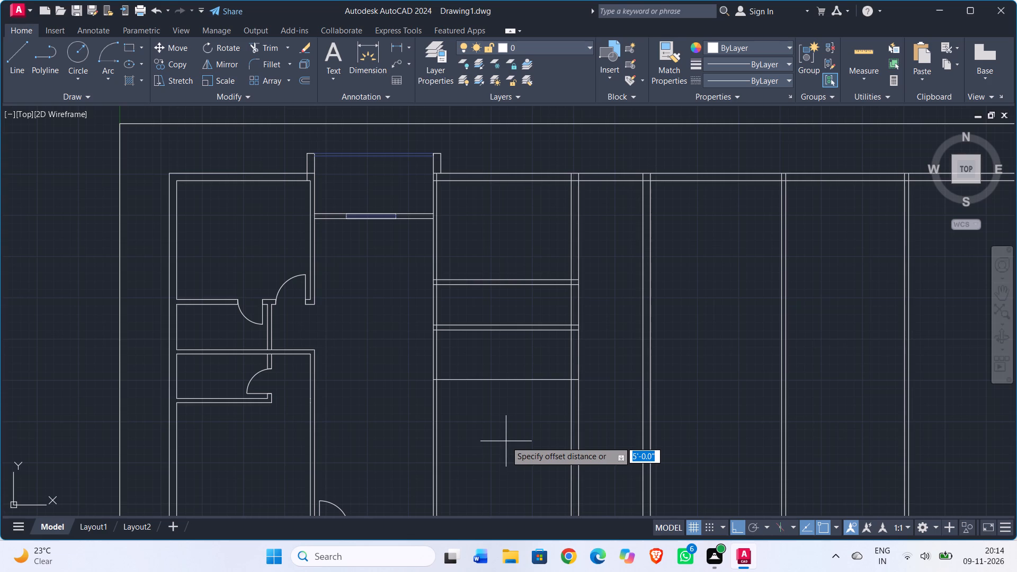
text(6")
key(Return)
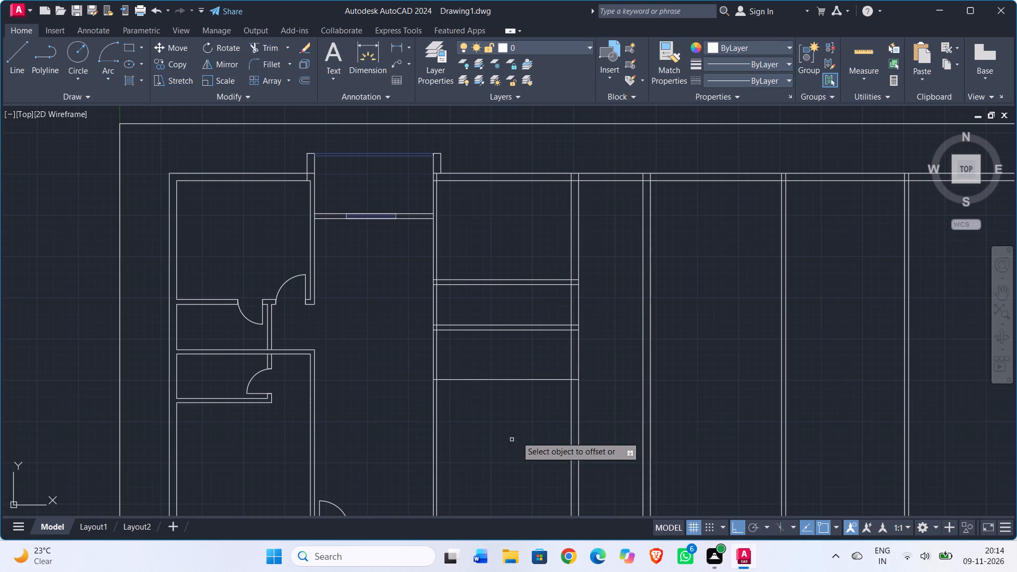
click(493, 380)
click(504, 422)
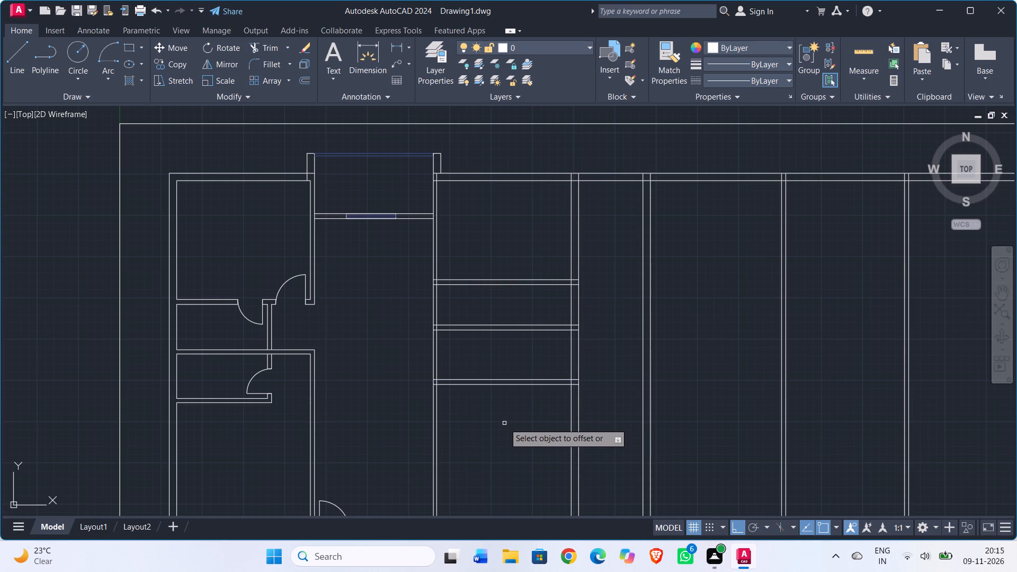
key(Escape)
Measure the clear width and depth of the space below the third partition.
scroll(507, 444, down, 1)
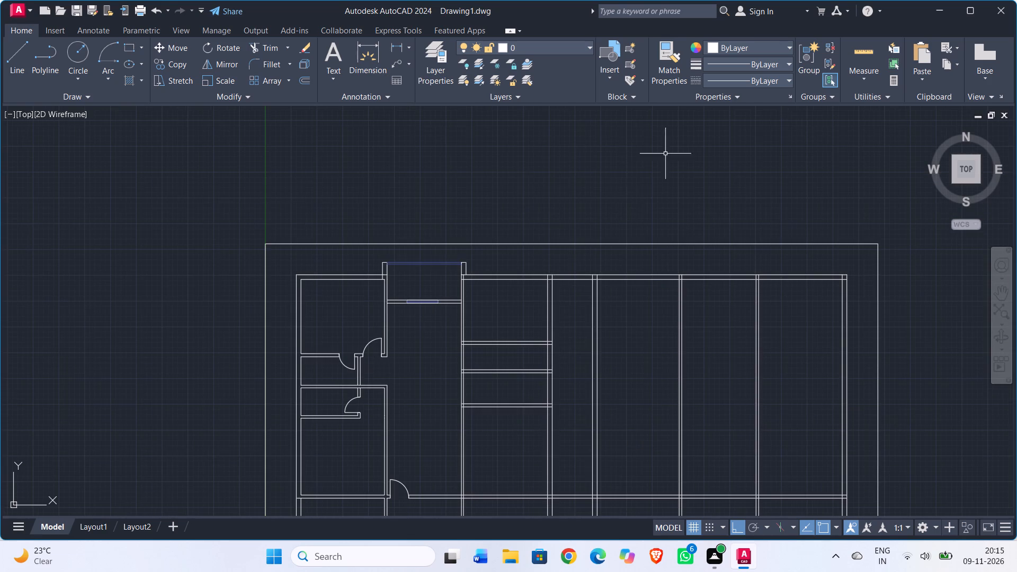
click(870, 50)
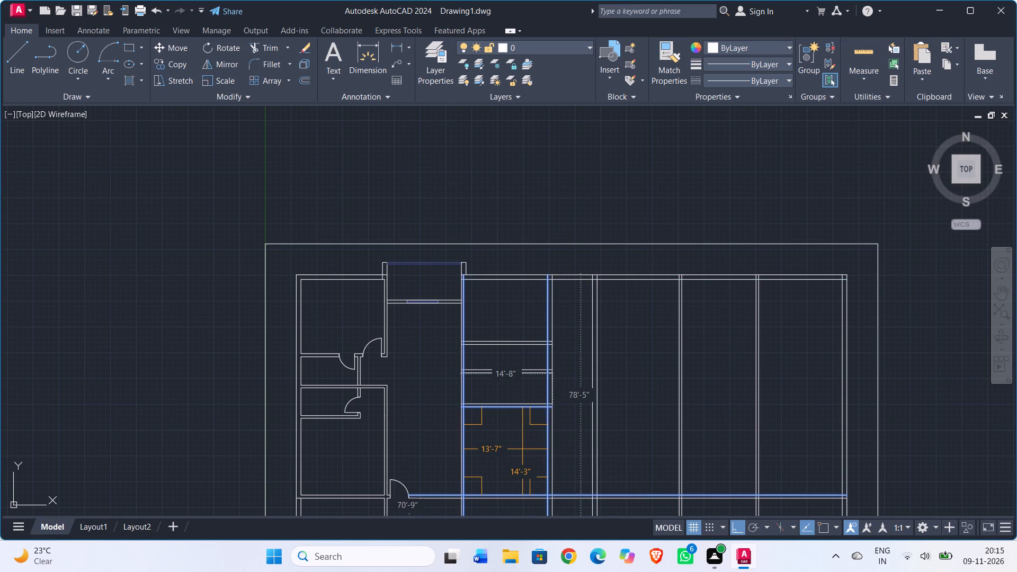
scroll(520, 446, up, 1)
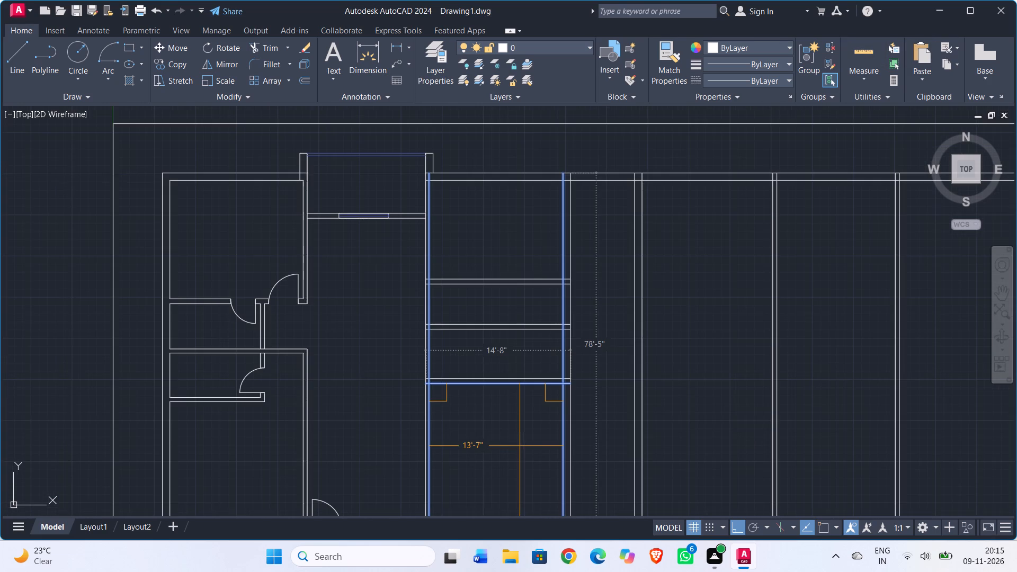
scroll(505, 412, down, 1)
middle_drag(507, 412, 505, 345)
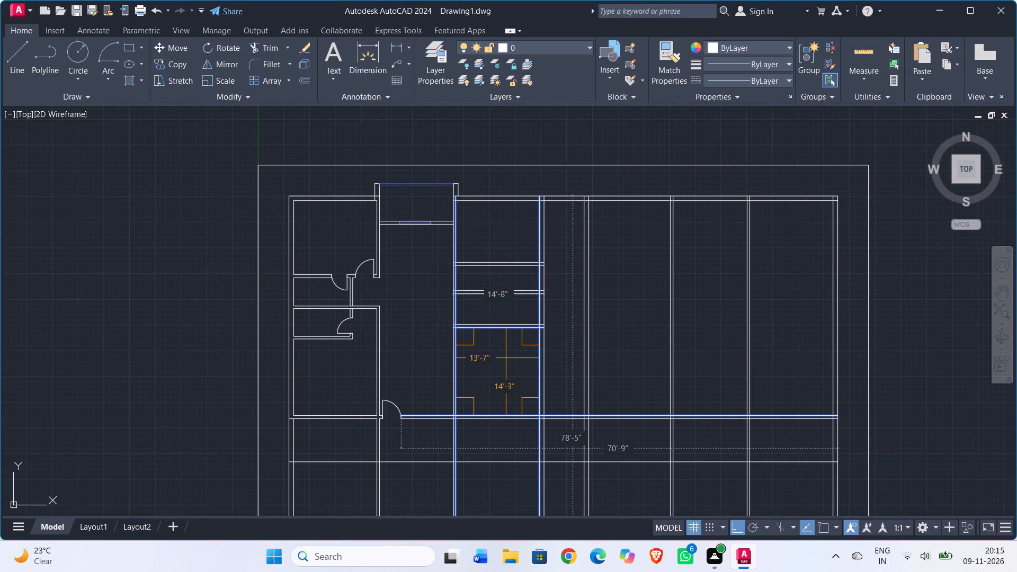
key(Escape)
middle_drag(506, 358, 494, 370)
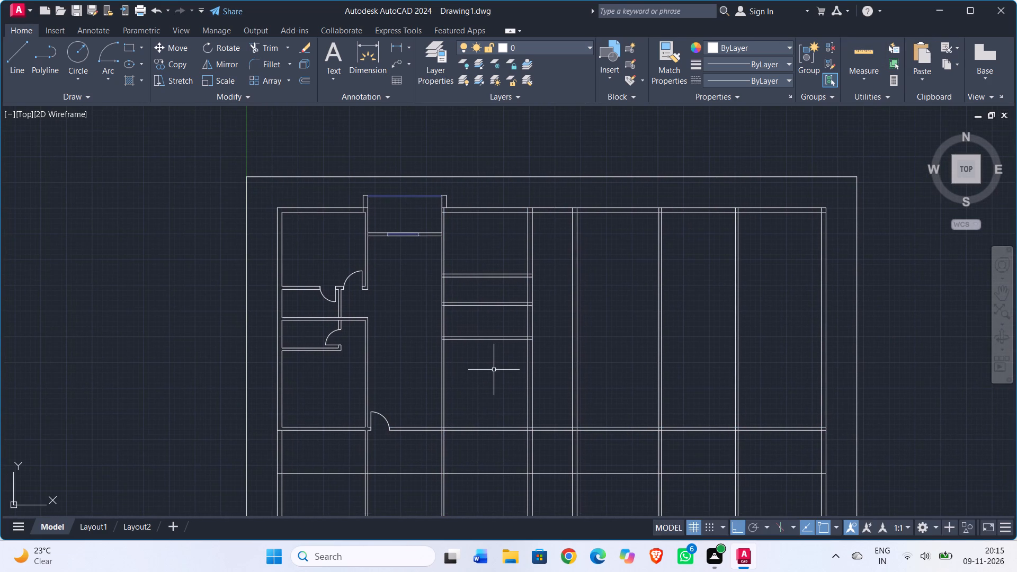
Inspect the three new partitions and their wall junctions in the room east of the projected bay, and review the overall plan.
middle_drag(489, 367, 462, 409)
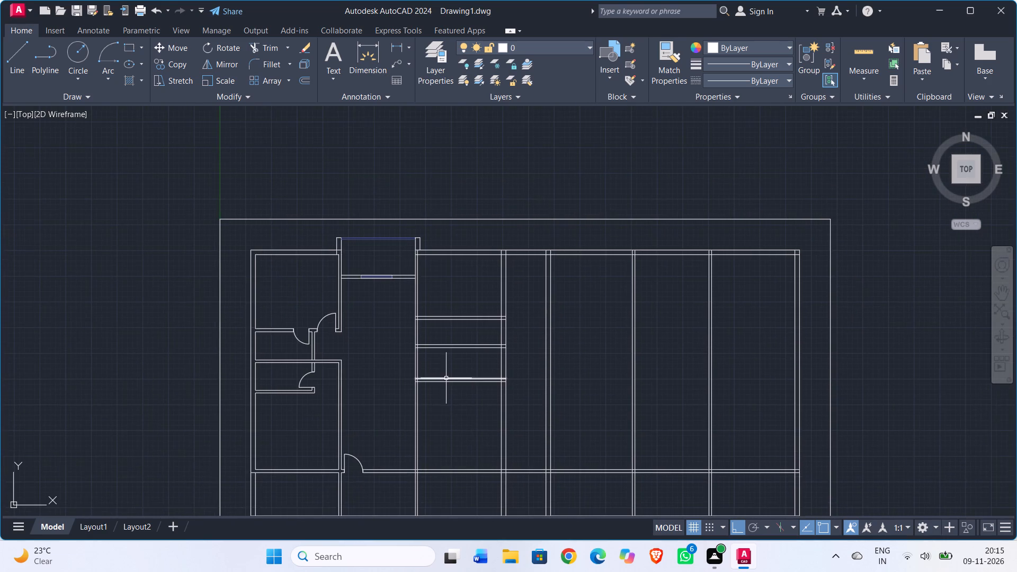
scroll(445, 376, up, 2)
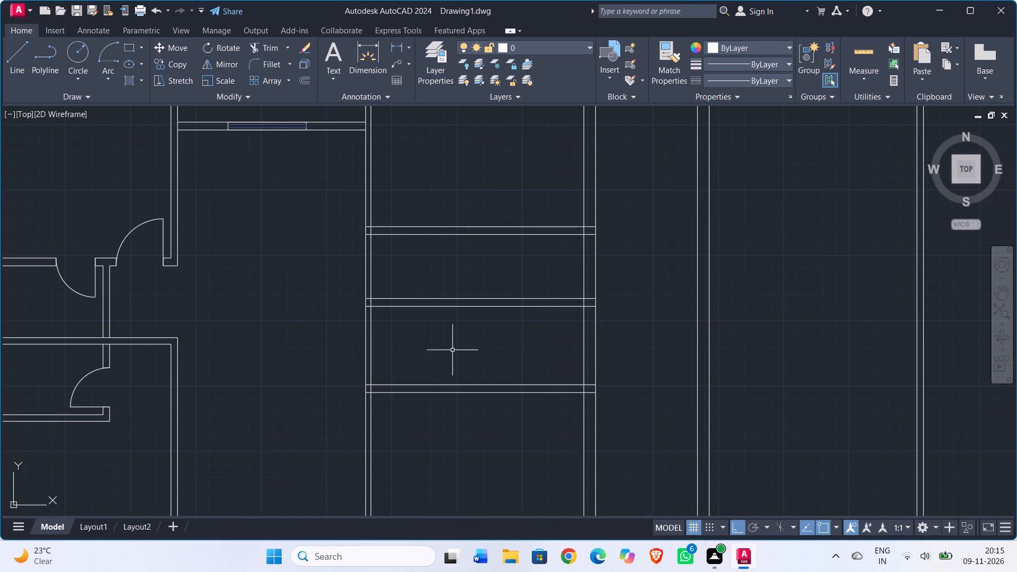
middle_drag(449, 195, 431, 302)
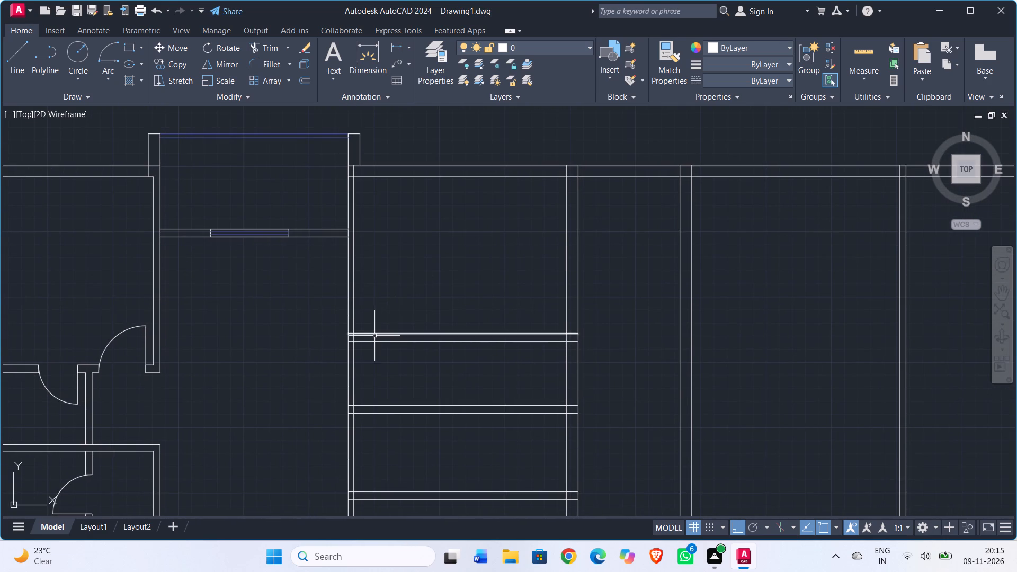
scroll(375, 342, up, 2)
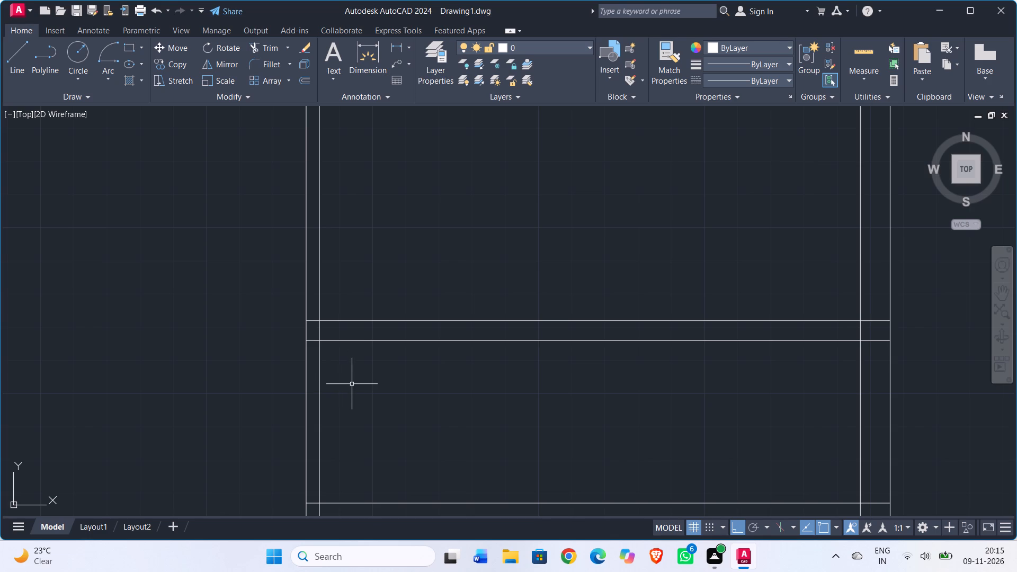
scroll(351, 378, down, 1)
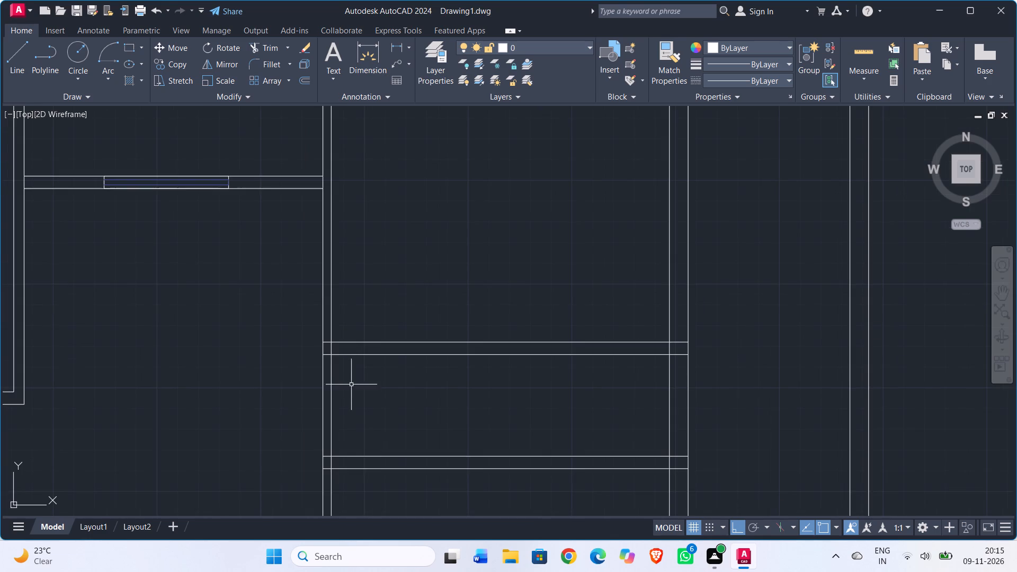
scroll(352, 398, down, 3)
middle_drag(377, 347, 280, 246)
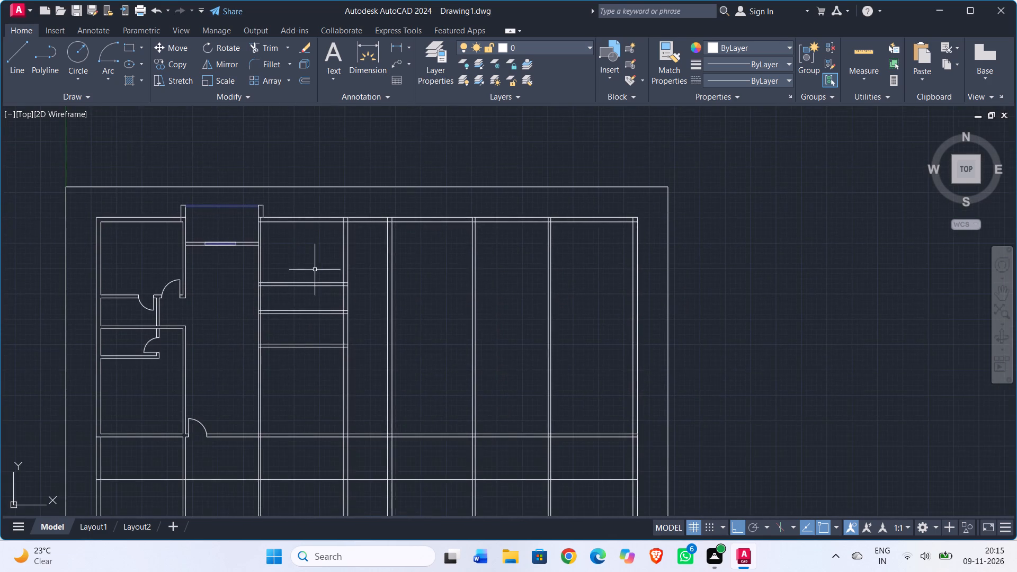
scroll(315, 270, down, 1)
middle_drag(594, 301, 432, 246)
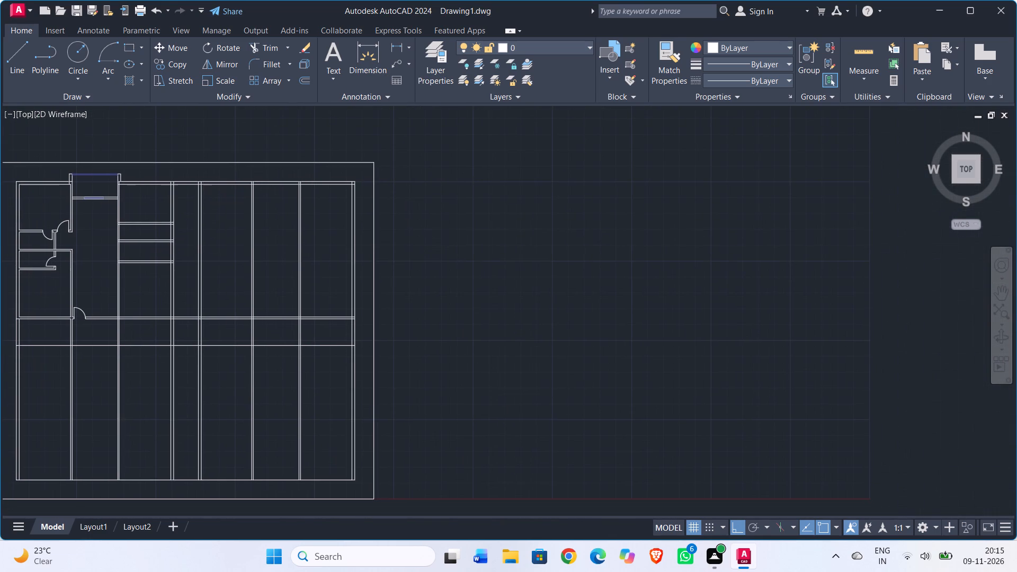
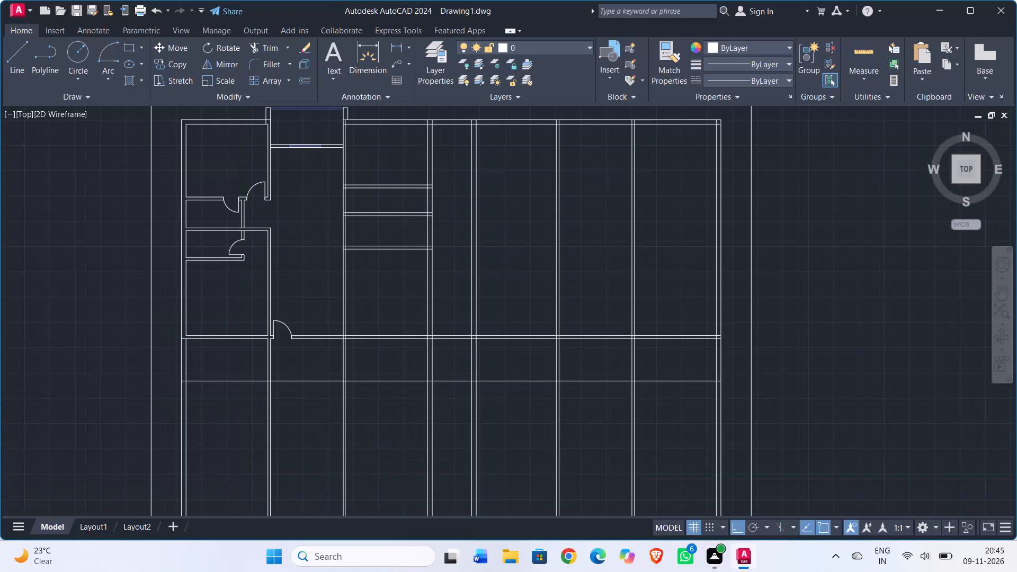
Examine the three partitions east of the projected bay and how they sit in the overall plan.
middle_drag(397, 241, 401, 296)
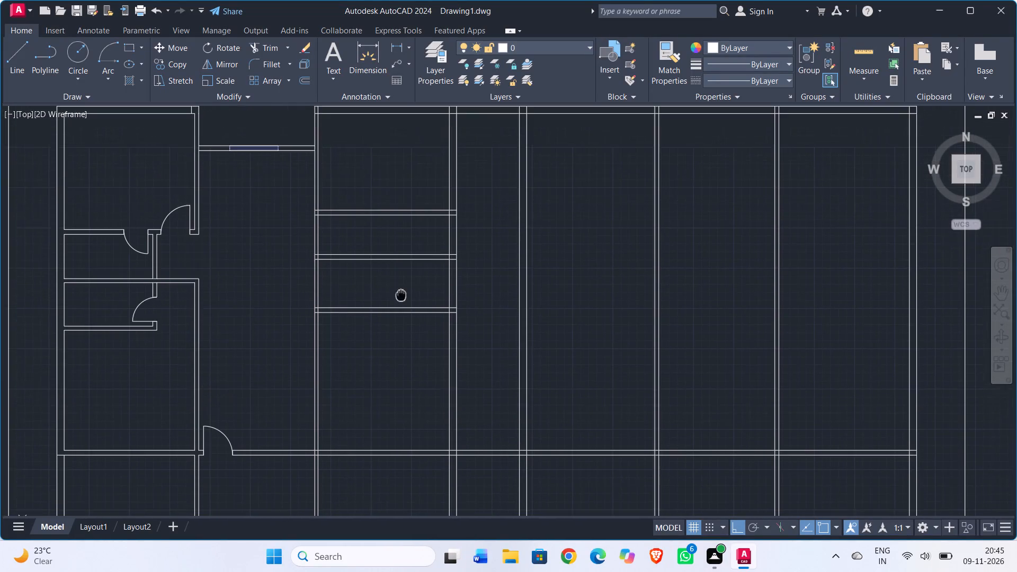
middle_drag(401, 296, 400, 296)
scroll(399, 296, down, 1)
scroll(387, 225, up, 1)
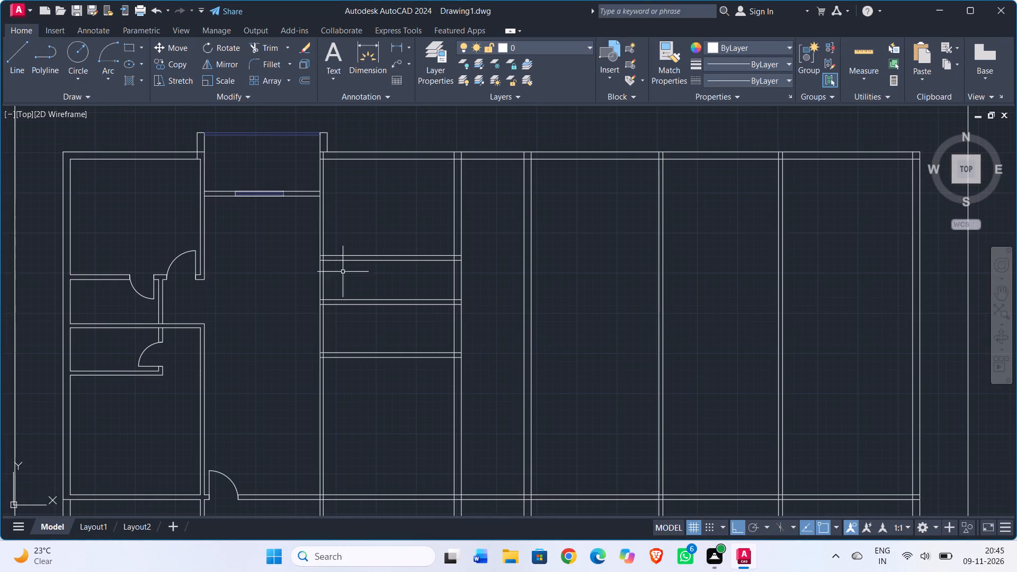
scroll(343, 274, up, 3)
scroll(349, 265, down, 3)
scroll(408, 287, down, 1)
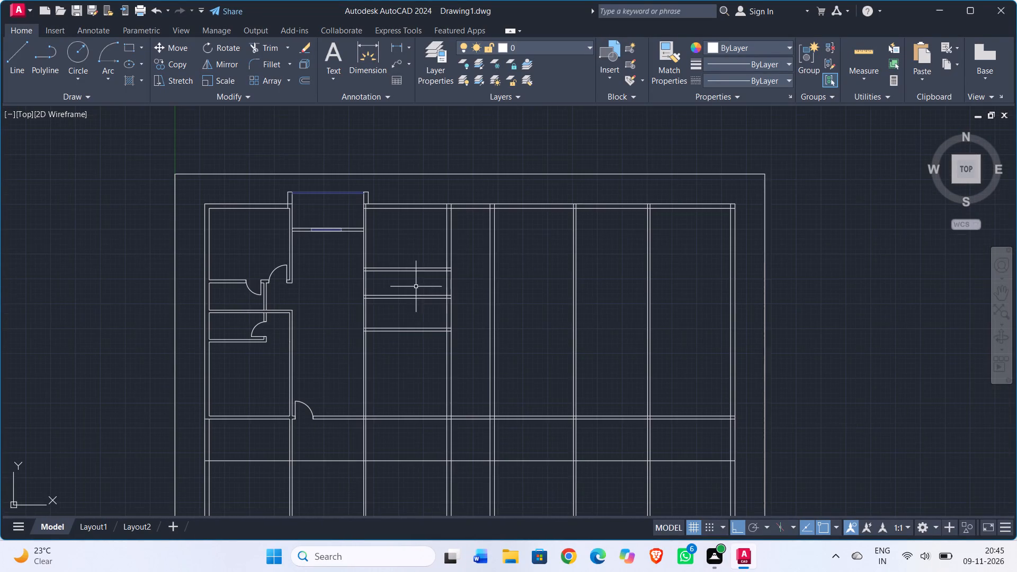
In the empty space east of the plot, draw connected lines 1'3" downward, 9" to the east and 1'6" upward.
middle_drag(536, 293, 353, 235)
middle_drag(647, 279, 575, 275)
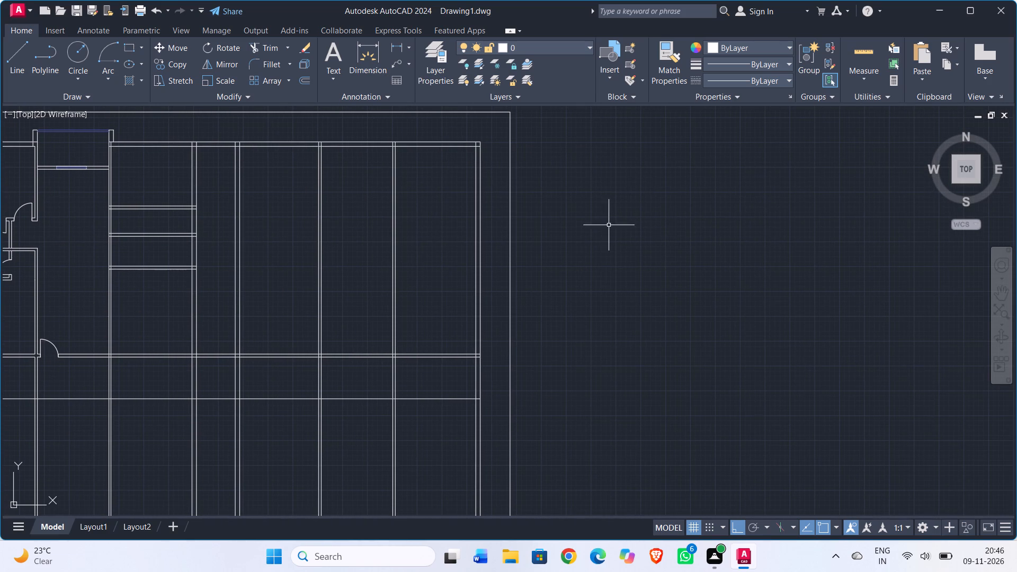
scroll(563, 285, down, 1)
middle_drag(589, 285, 465, 292)
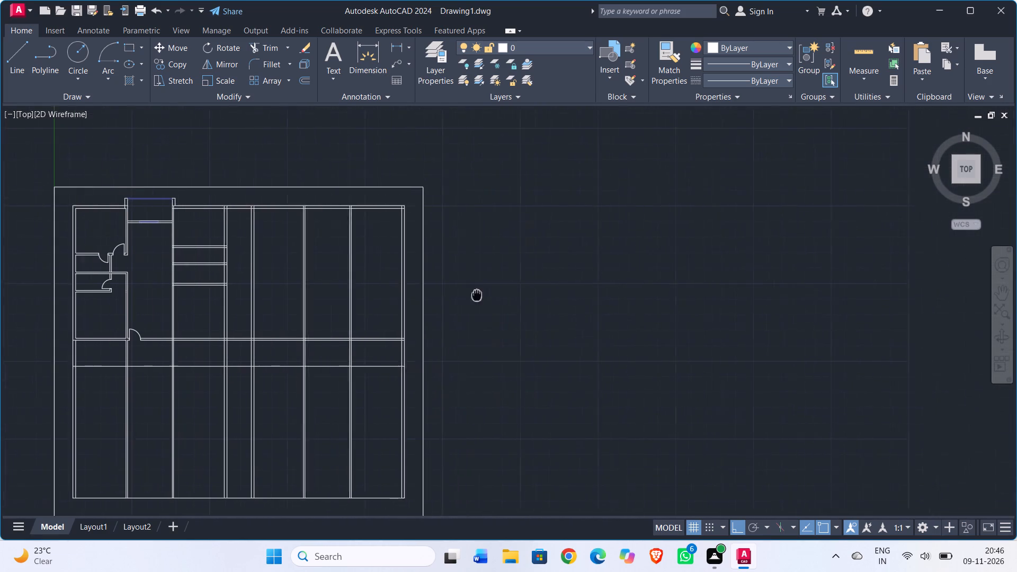
middle_drag(465, 292, 458, 289)
scroll(461, 299, up, 1)
key(l)
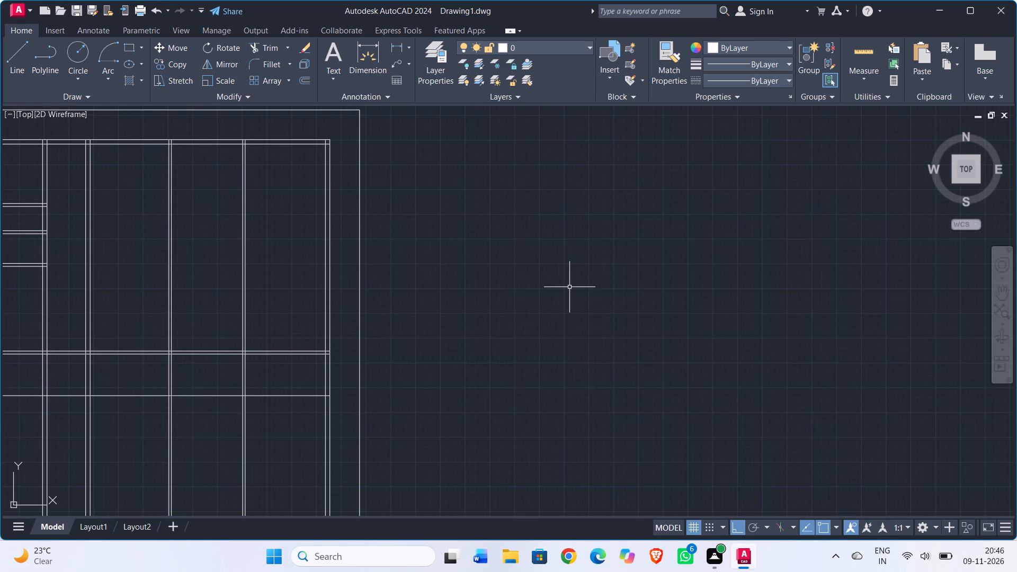
key(Return)
click(554, 292)
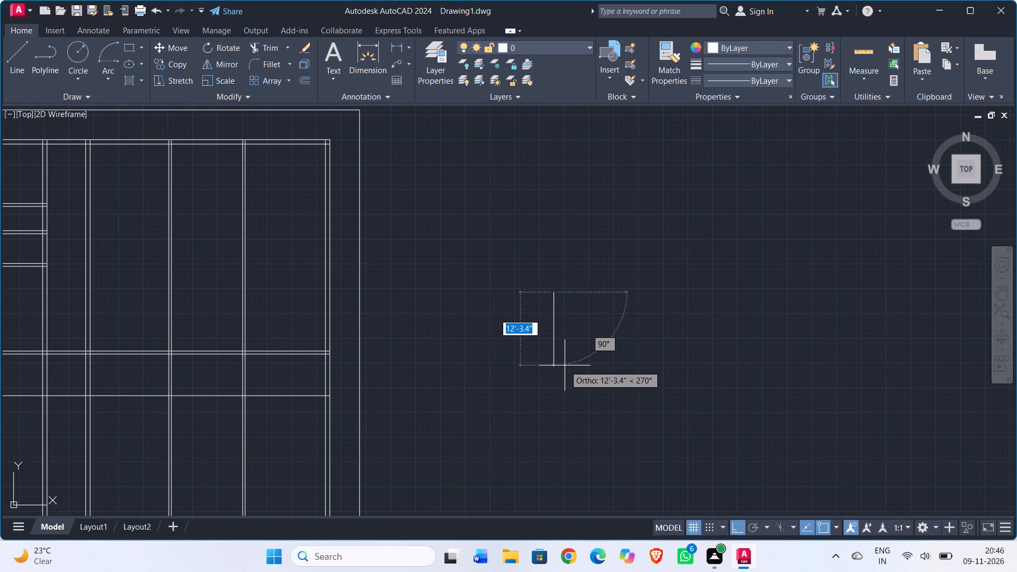
text(1'3")
key(Return)
scroll(547, 301, up, 6)
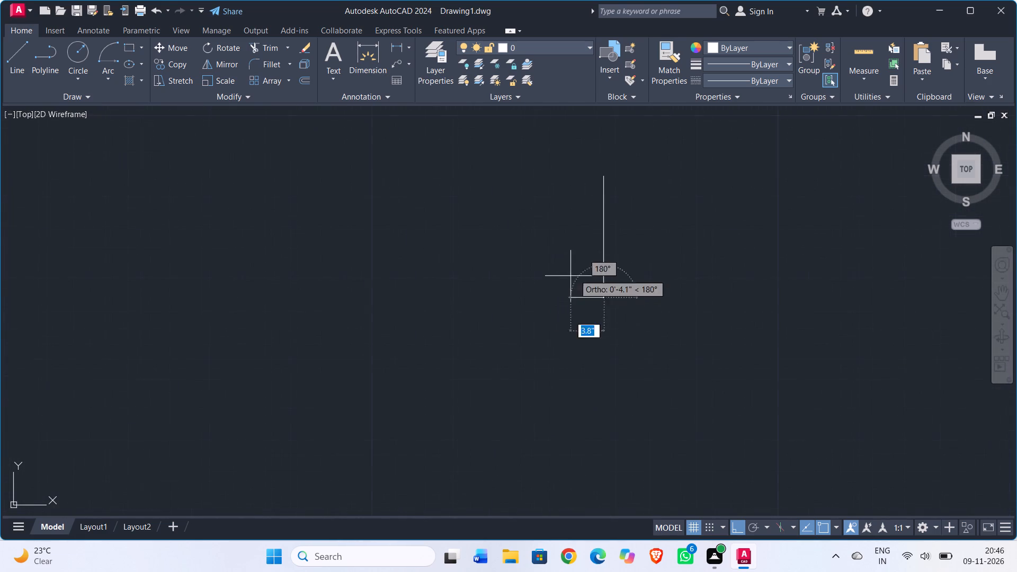
middle_drag(615, 265, 522, 354)
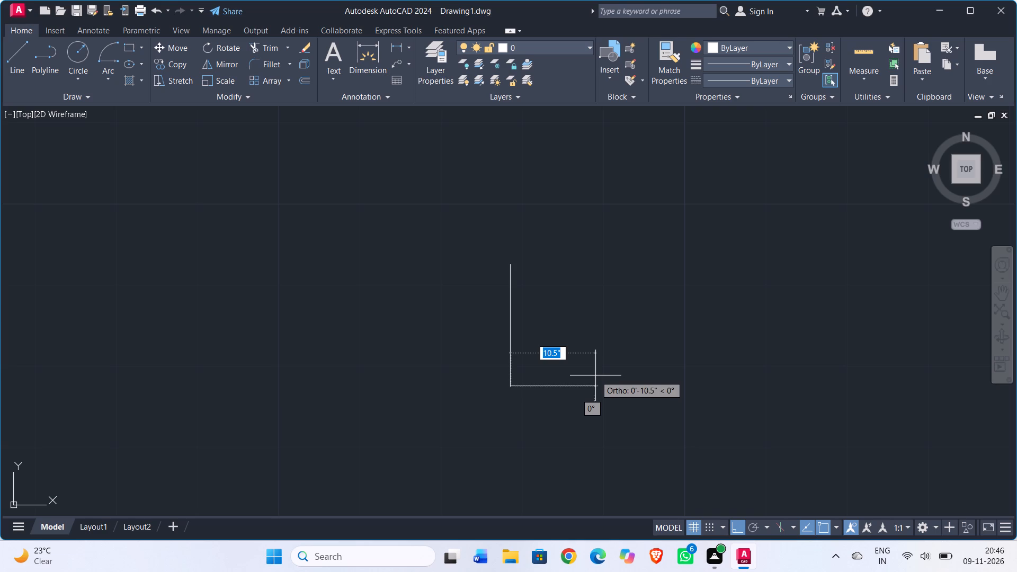
key(9)
key(shift+quotedbl)
key(Return)
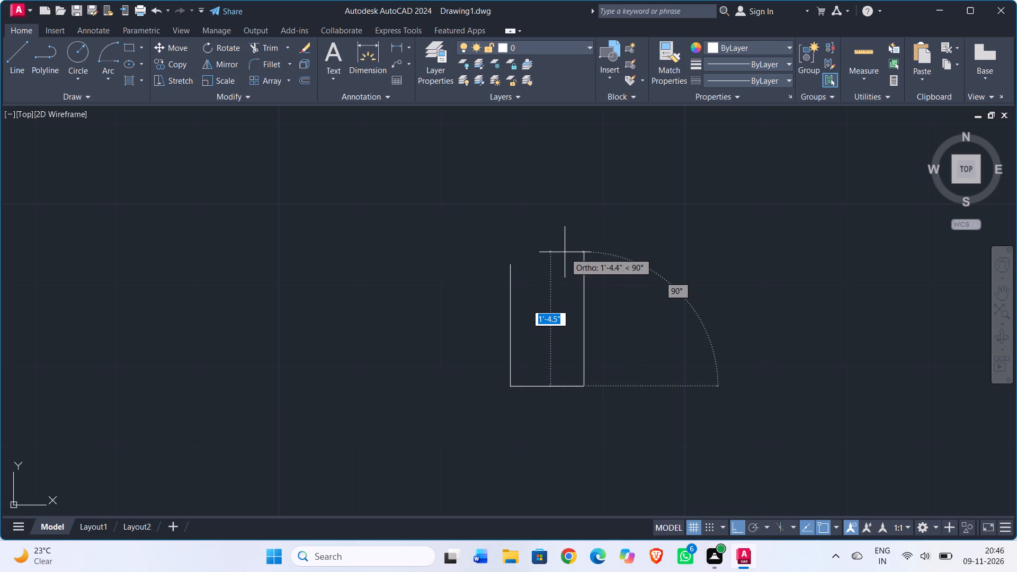
key(1)
key(apostrophe)
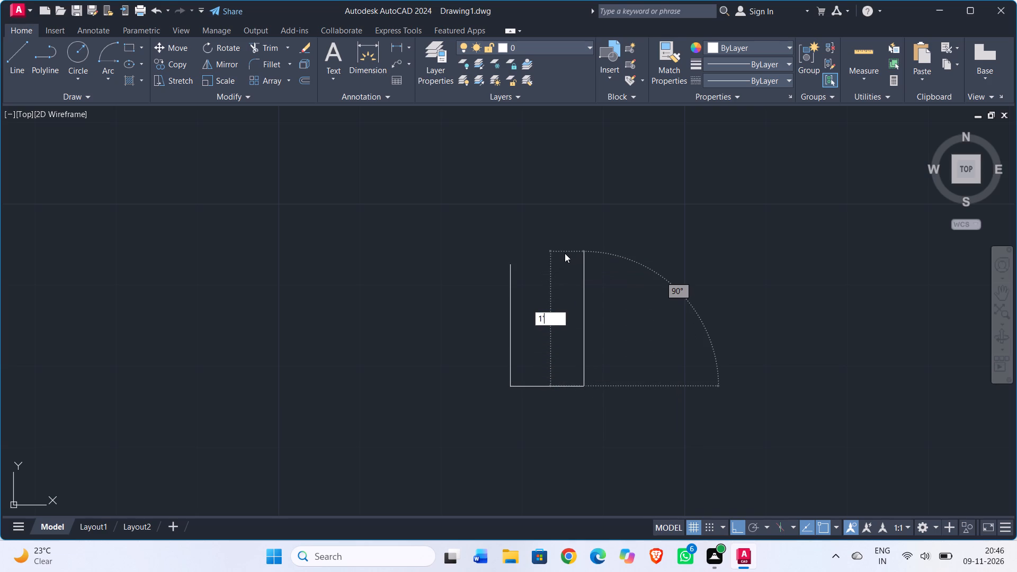
key(6)
text(":)
key(BackSpace)
key(Return)
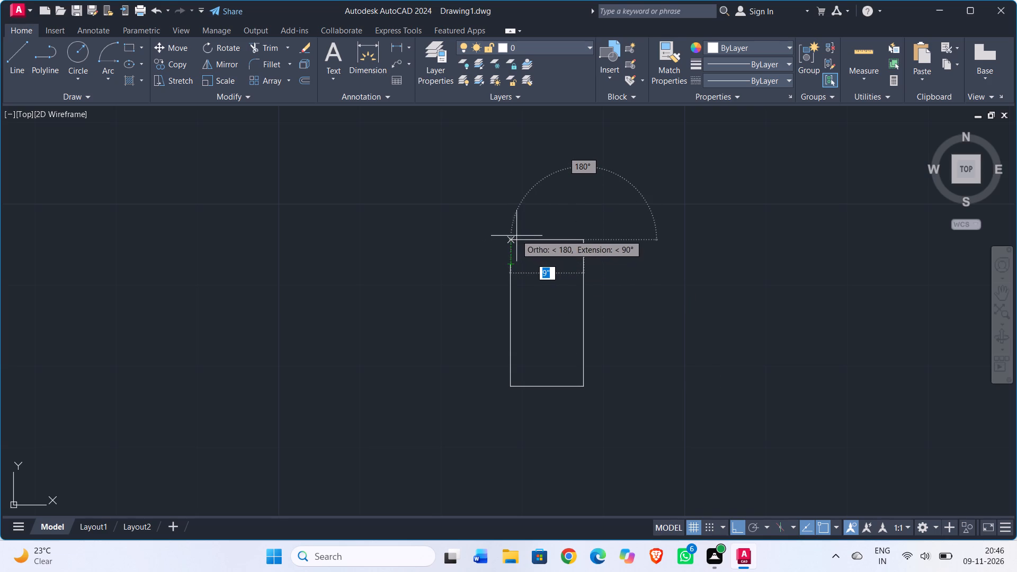
key(Escape)
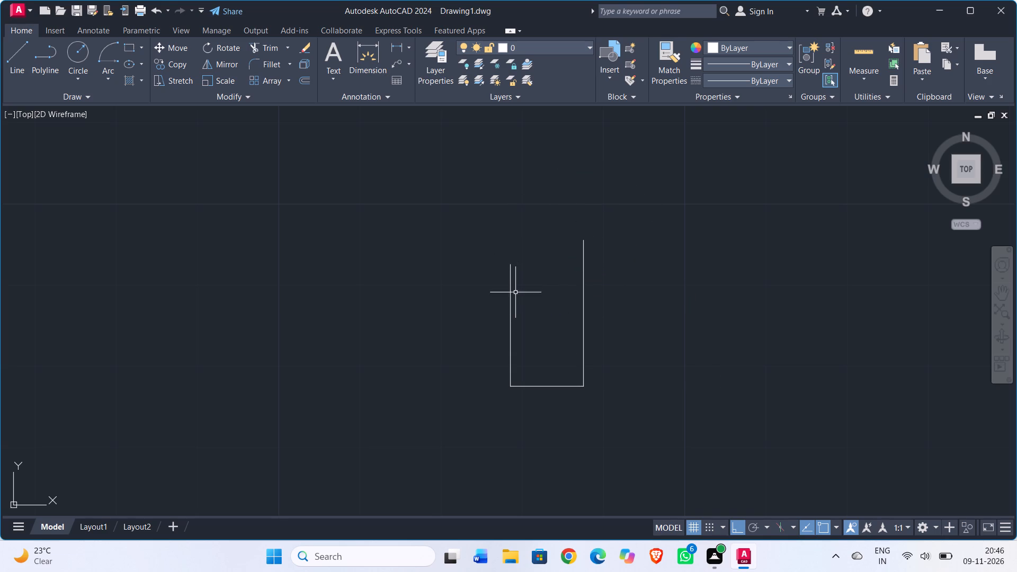
Delete the 1'3" vertical line on the west side of the new outline.
click(511, 293)
key(Delete)
Draw a 9" line west from the top of the 1'6" side and run it down to close the rectangle.
key(l)
key(Return)
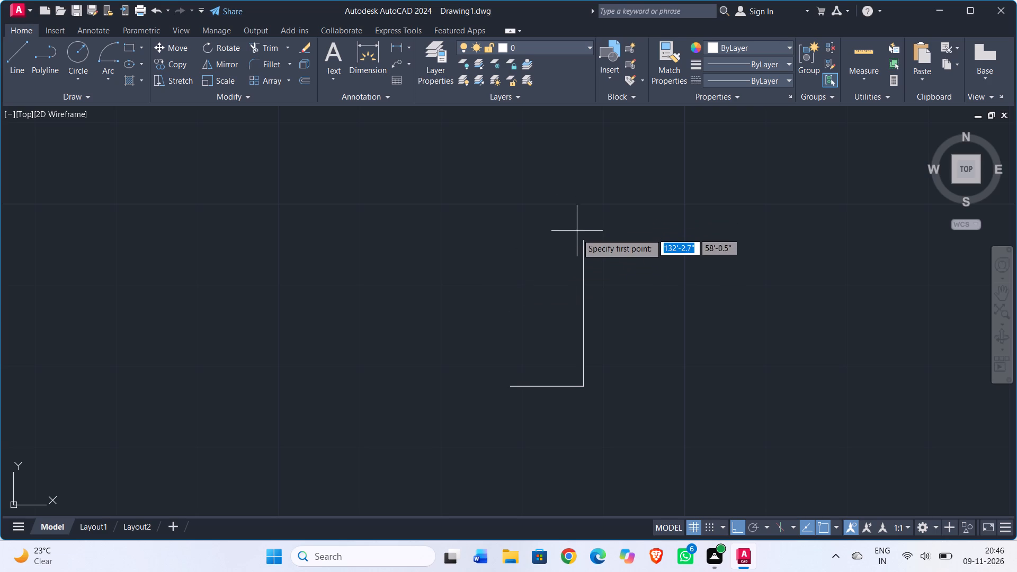
click(583, 239)
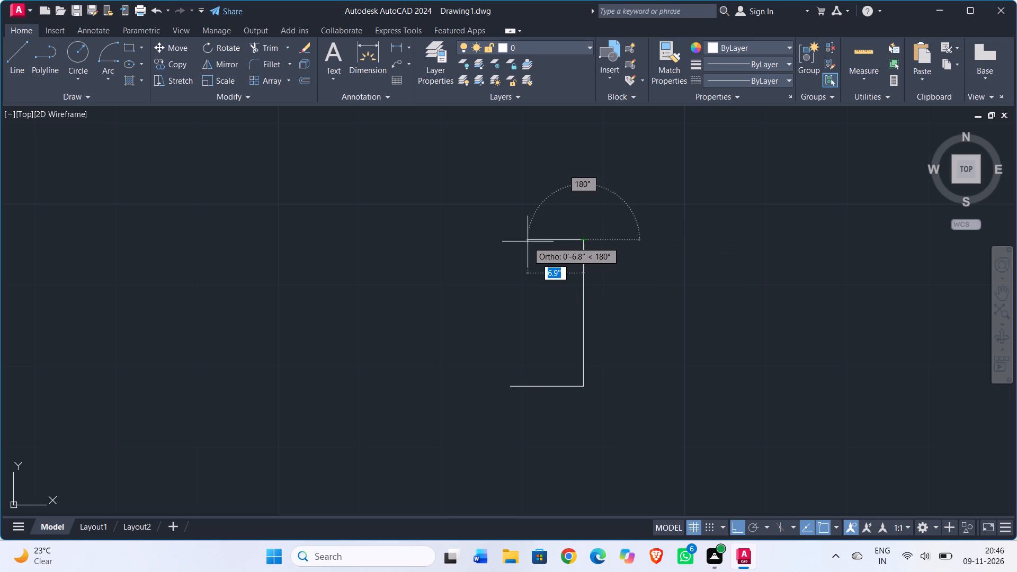
key(9)
key(shift+quotedbl)
key(Return)
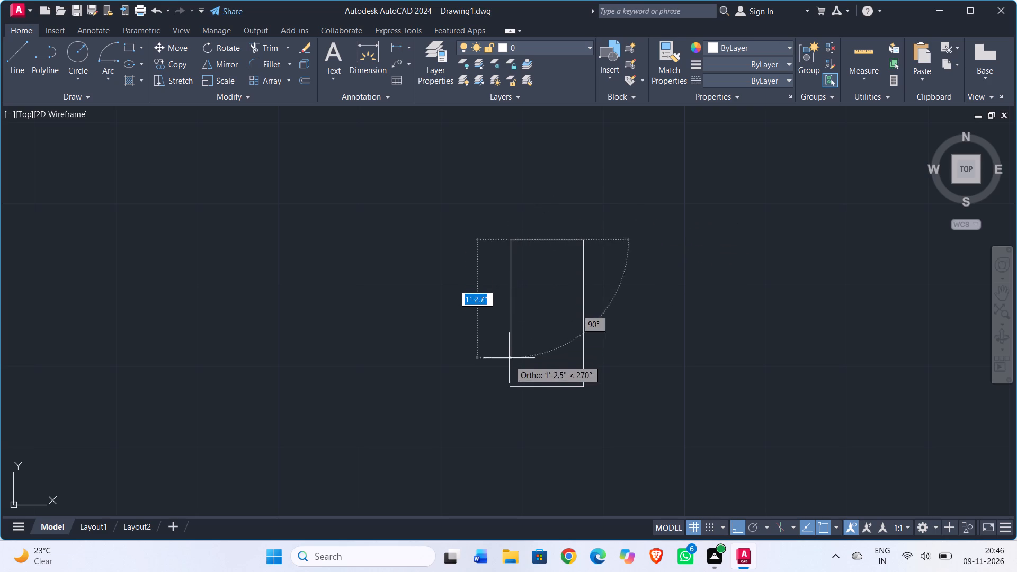
click(512, 387)
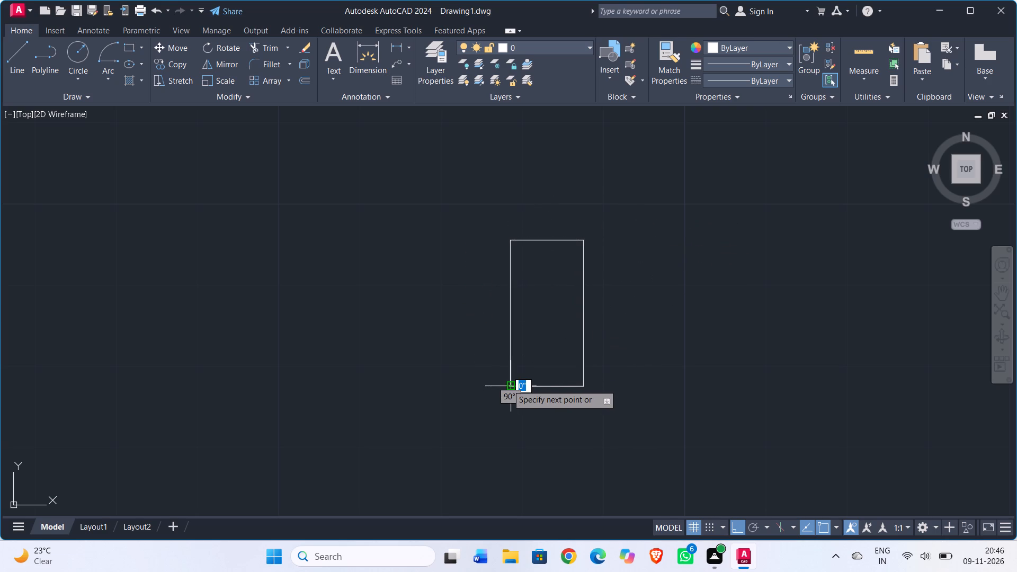
key(Escape)
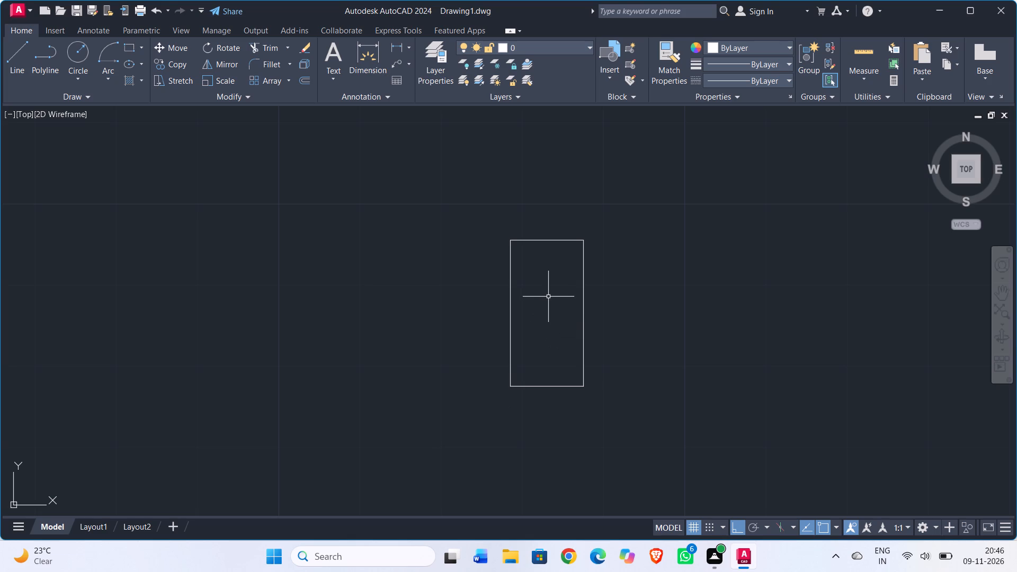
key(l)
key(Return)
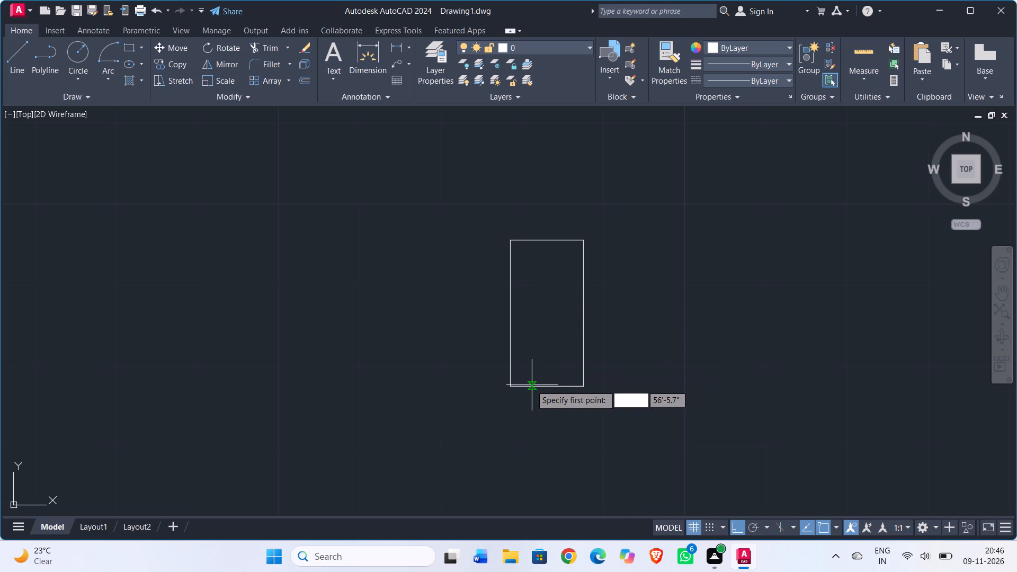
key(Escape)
Draw a small rectangle about 3.3" wide inside the outline, starting from its lower-left corner.
text(rec)
key(Return)
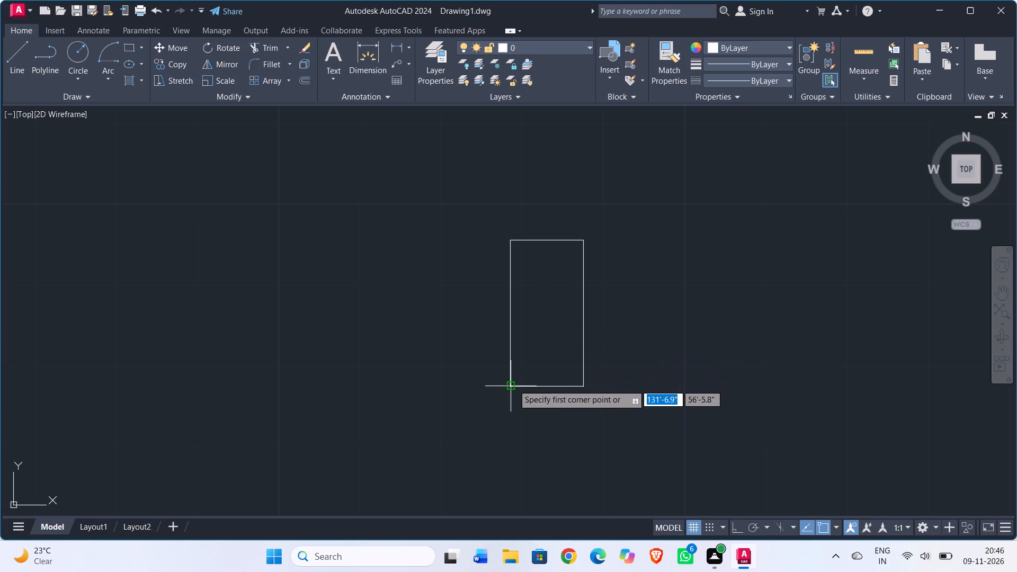
click(510, 386)
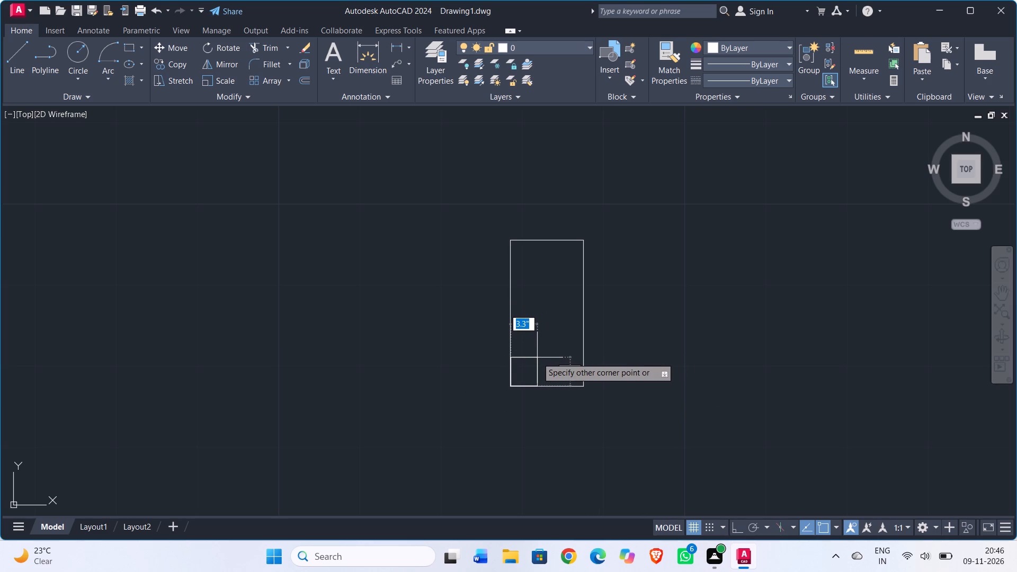
click(537, 358)
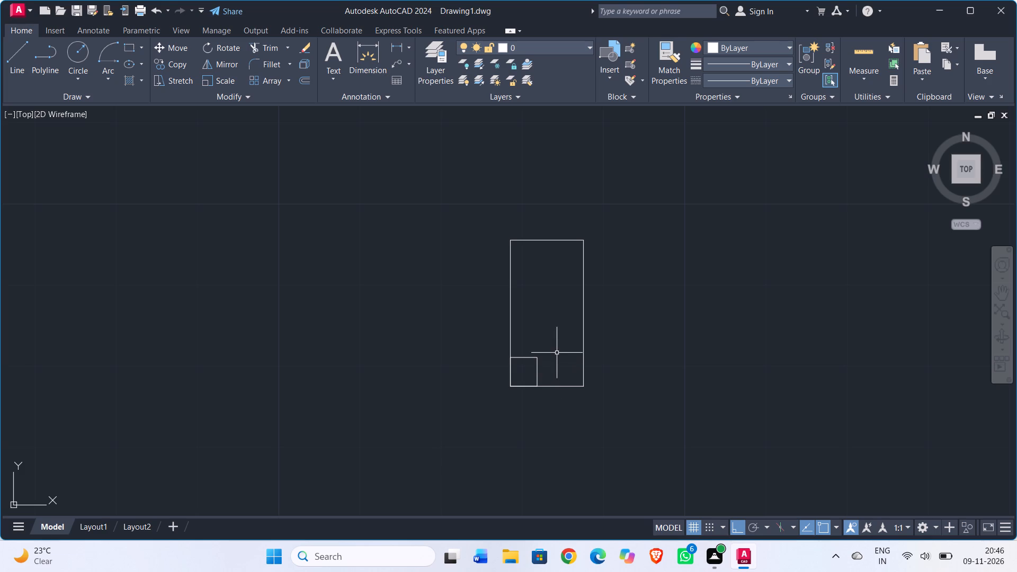
Apply a solid magenta hatch to the area of the 9" by 1'6" rectangle outside the small corner rectangle.
scroll(557, 353, down, 1)
middle_drag(557, 352, 523, 319)
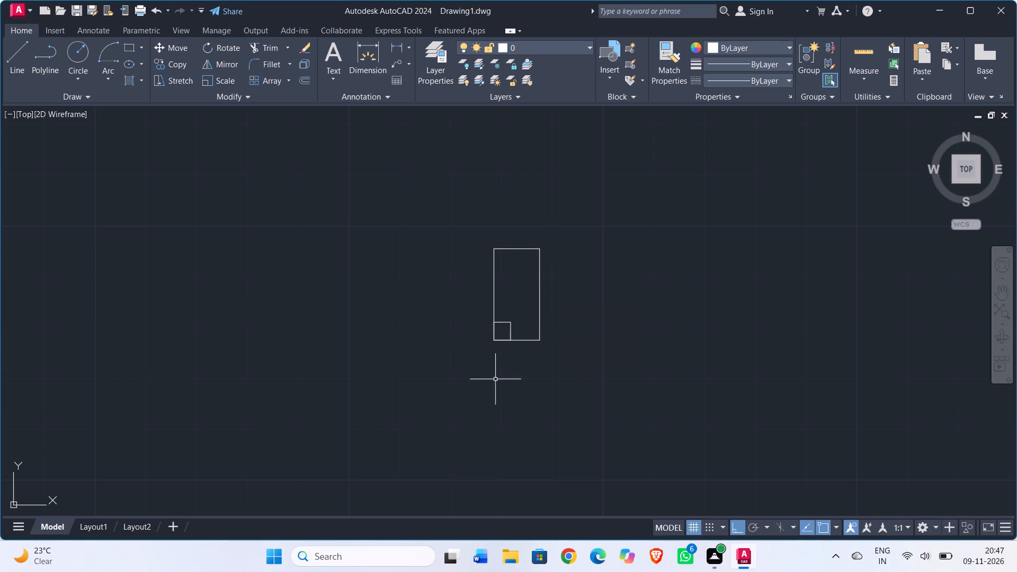
scroll(506, 304, up, 3)
scroll(505, 304, down, 1)
middle_drag(504, 305, 487, 346)
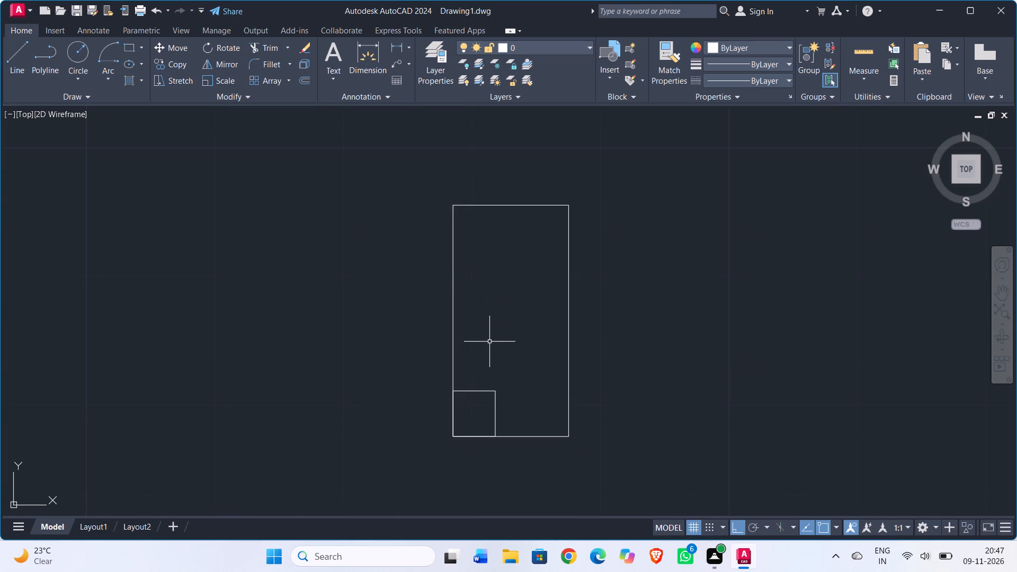
scroll(497, 338, down, 1)
middle_drag(497, 338, 450, 341)
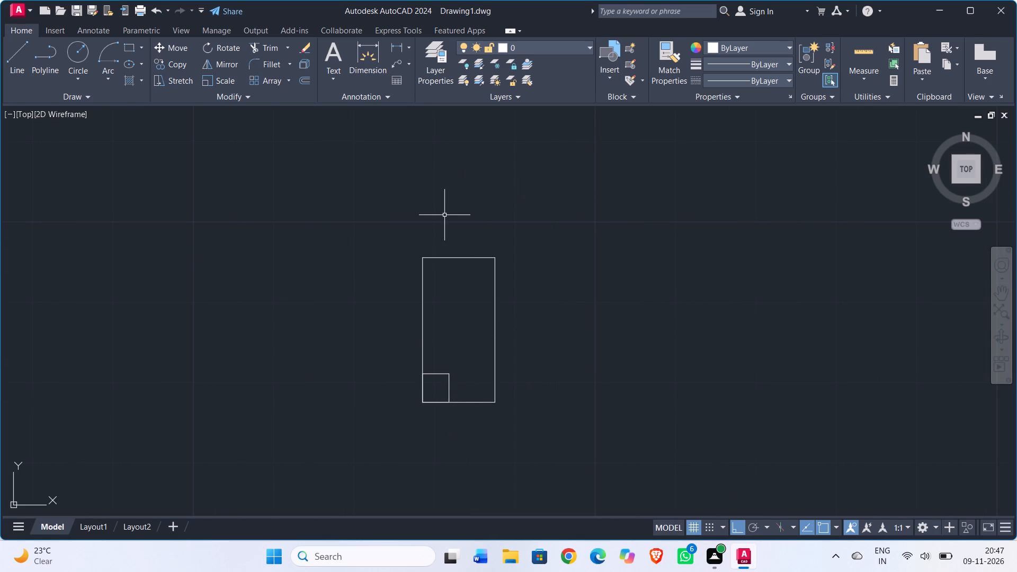
text(hjat)
key(BackSpace)
key(BackSpace)
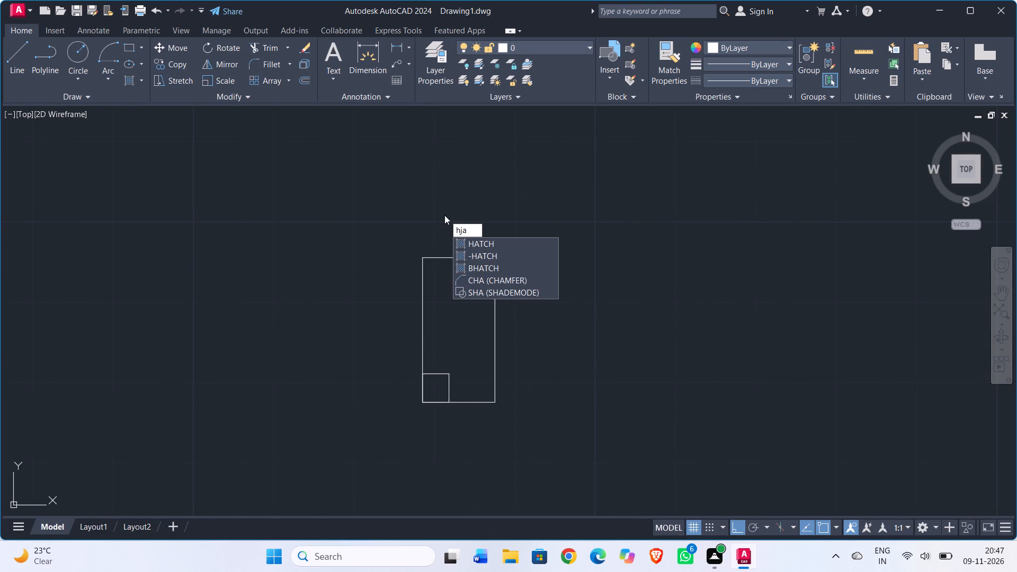
key(BackSpace)
text(atch)
key(Return)
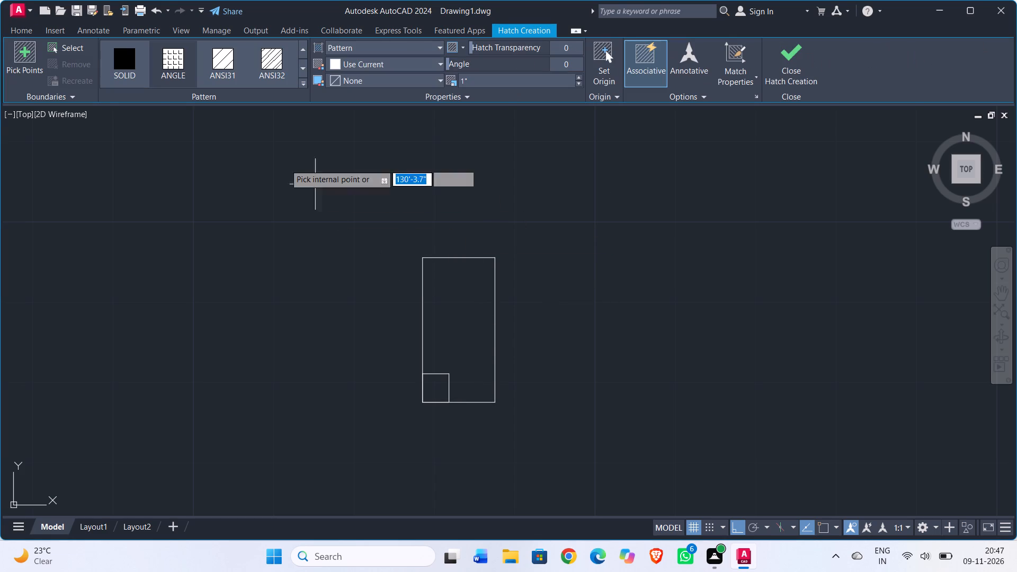
click(123, 65)
click(344, 59)
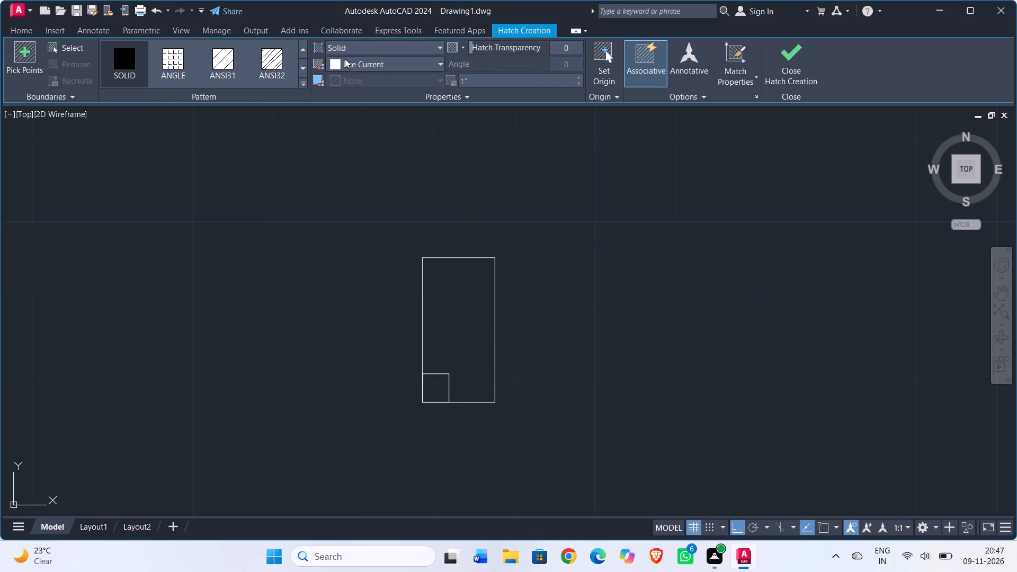
click(396, 201)
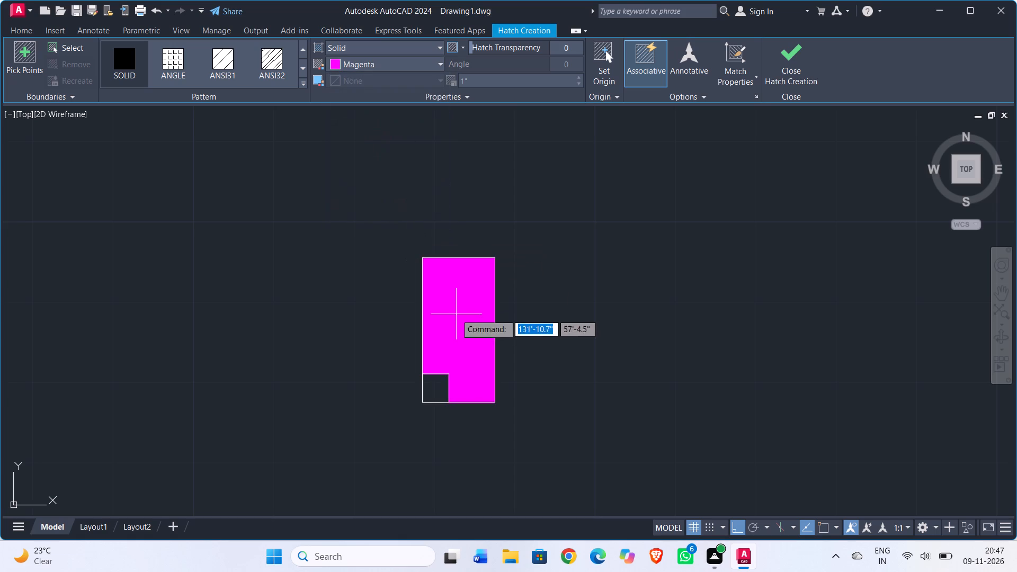
click(456, 314)
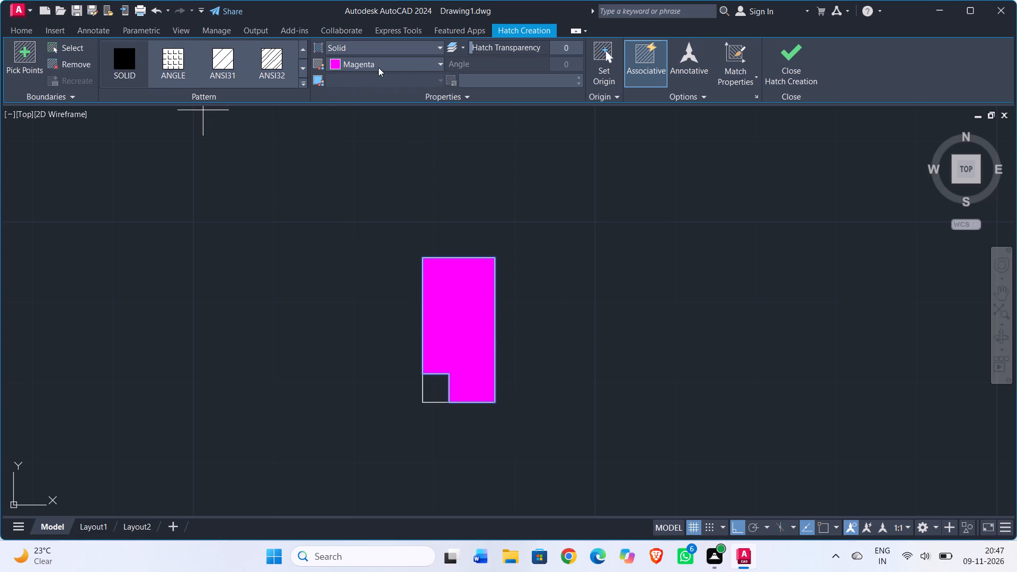
Change the hatch colour to the dark grey 99,100,102.
click(359, 62)
click(329, 120)
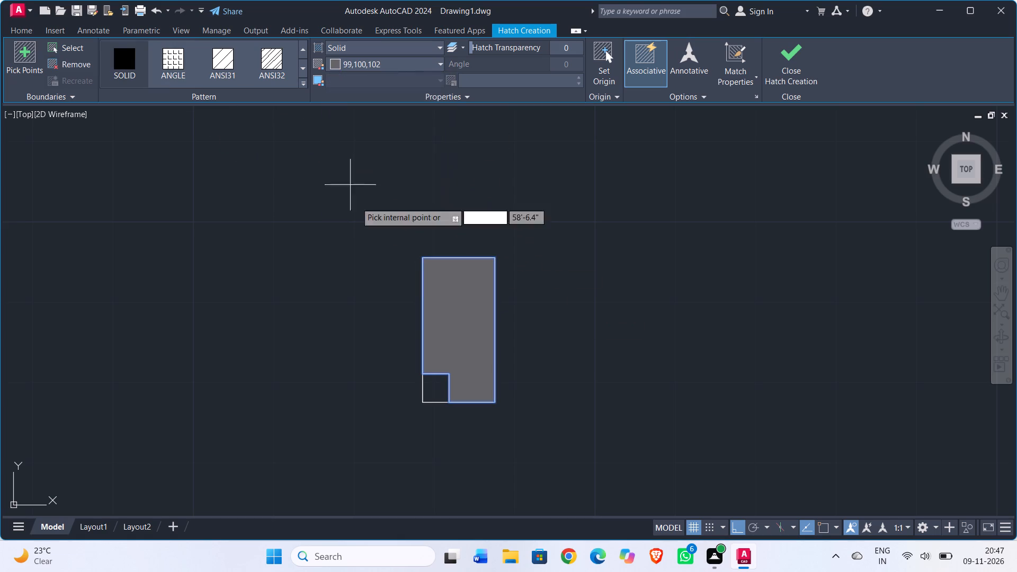
Set the colour of the solid hatch outside the small corner rectangle back to magenta and finish the hatch.
click(349, 65)
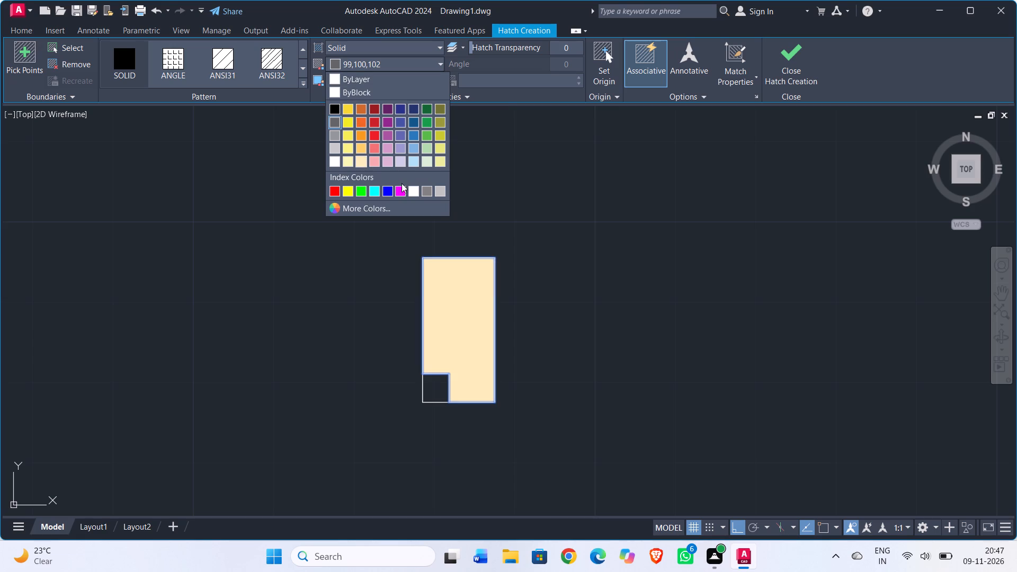
click(395, 190)
drag(797, 69, 790, 78)
Hatch the small corner rectangle with a solid fill in dark grey 99,100,102.
text(hatch)
key(Return)
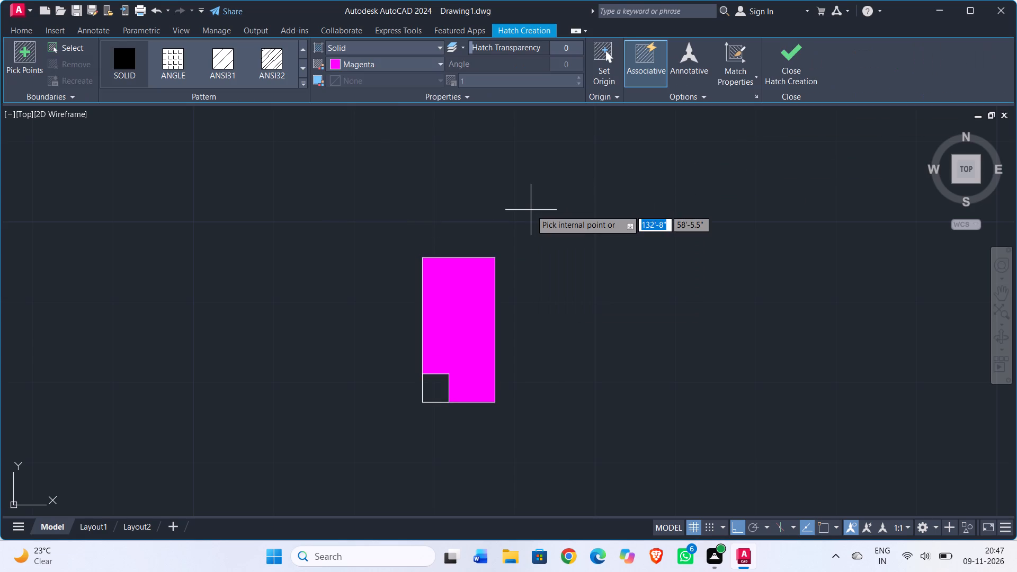
click(345, 62)
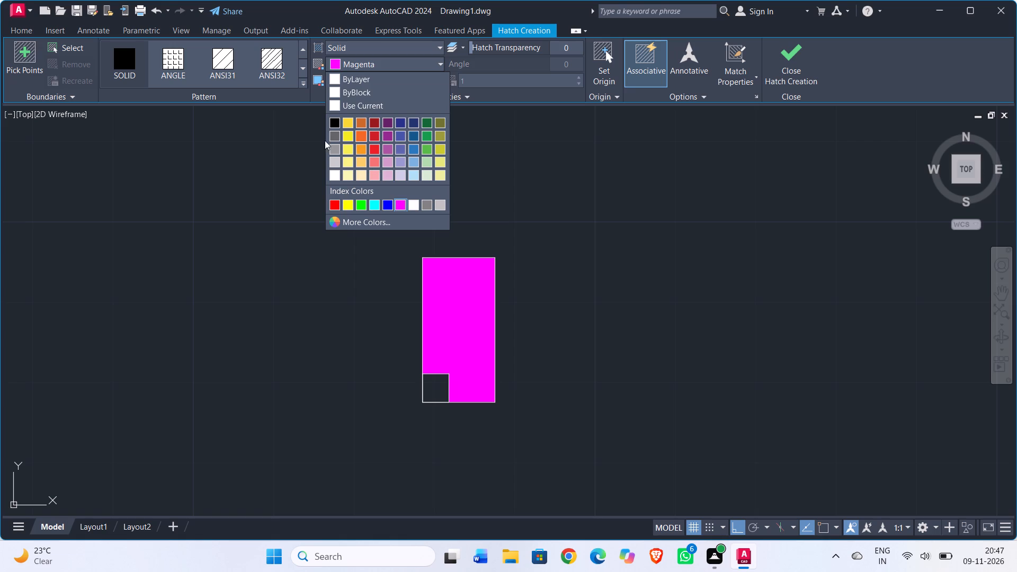
click(329, 137)
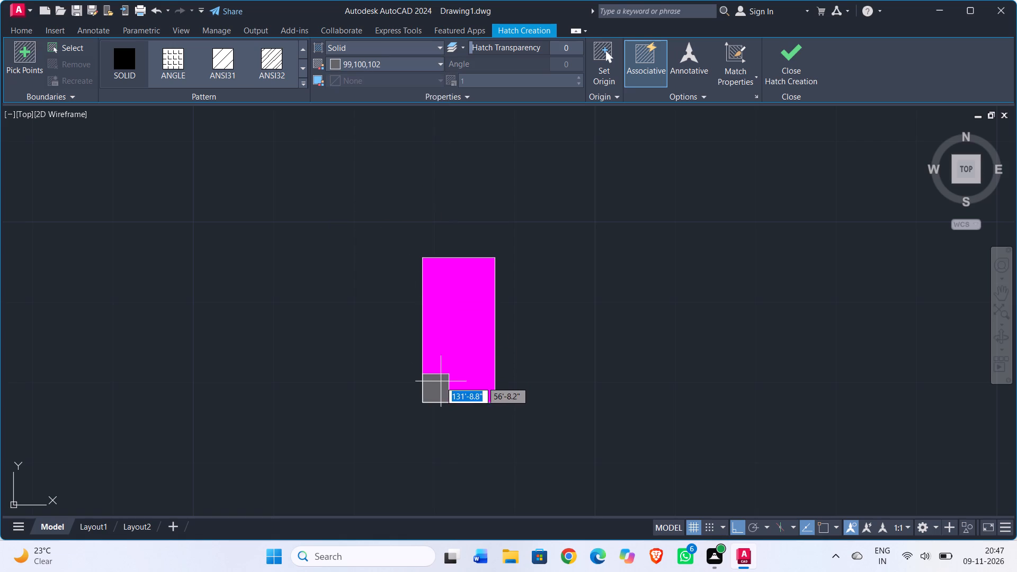
click(440, 382)
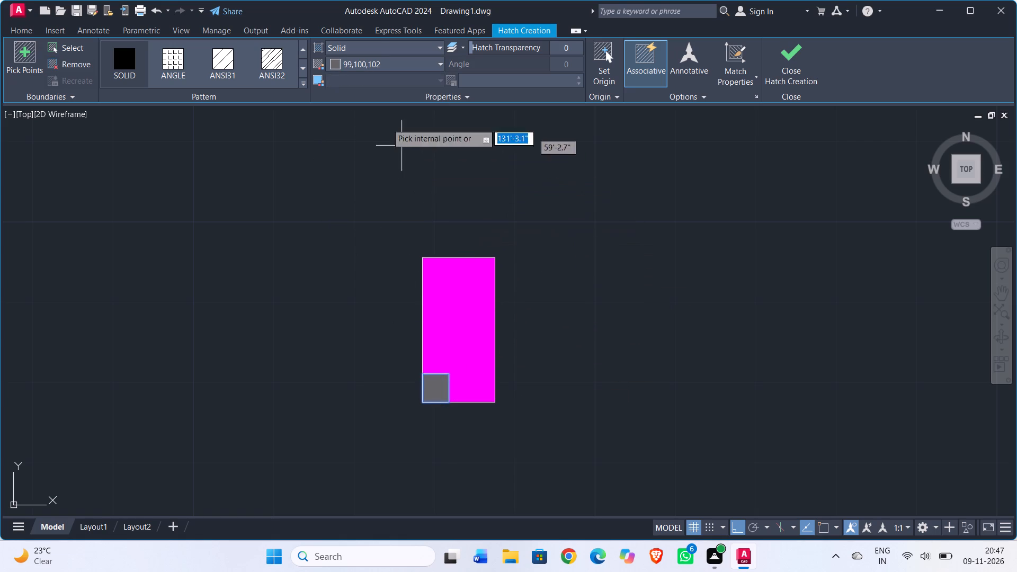
click(355, 65)
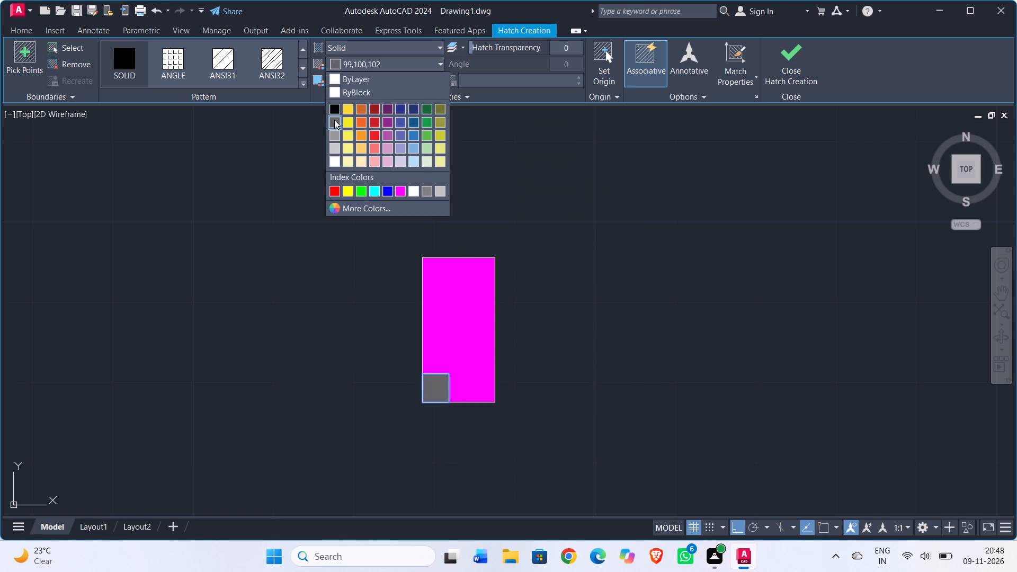
click(334, 120)
click(790, 64)
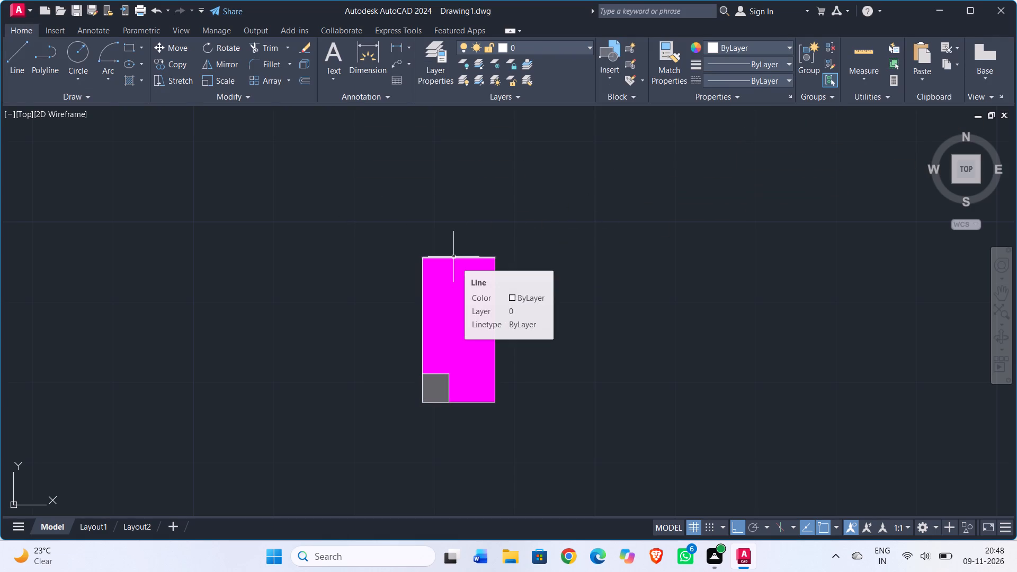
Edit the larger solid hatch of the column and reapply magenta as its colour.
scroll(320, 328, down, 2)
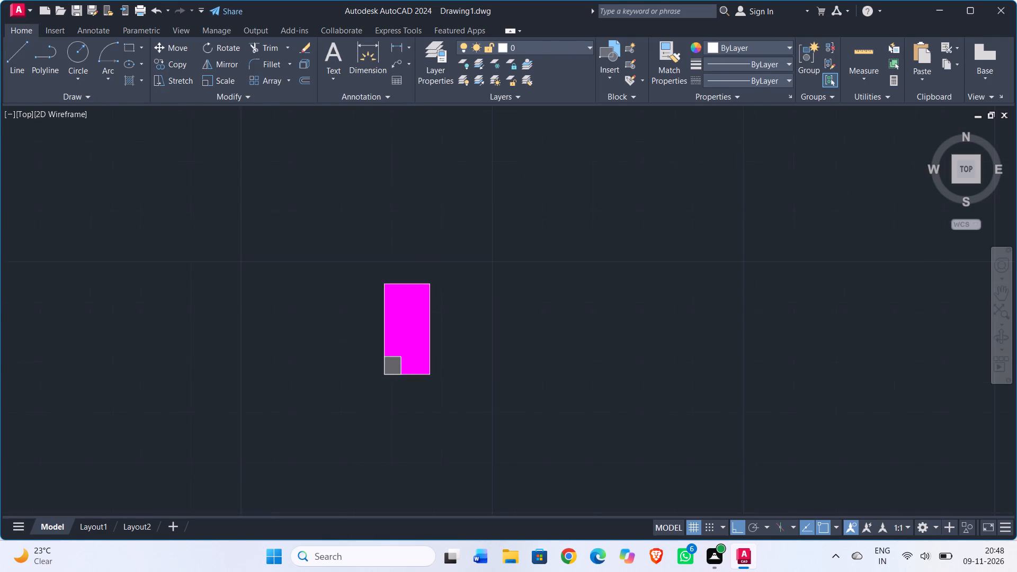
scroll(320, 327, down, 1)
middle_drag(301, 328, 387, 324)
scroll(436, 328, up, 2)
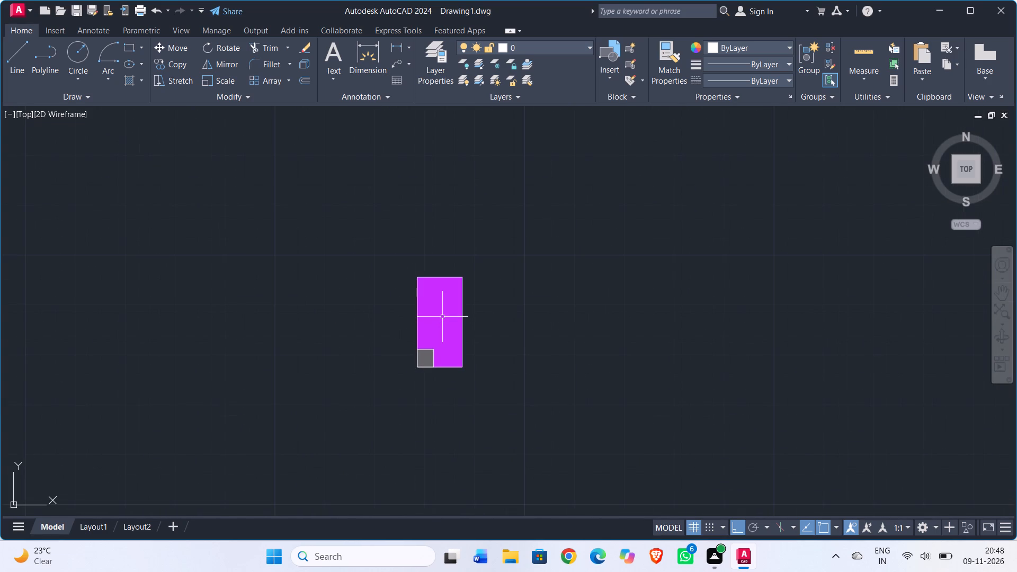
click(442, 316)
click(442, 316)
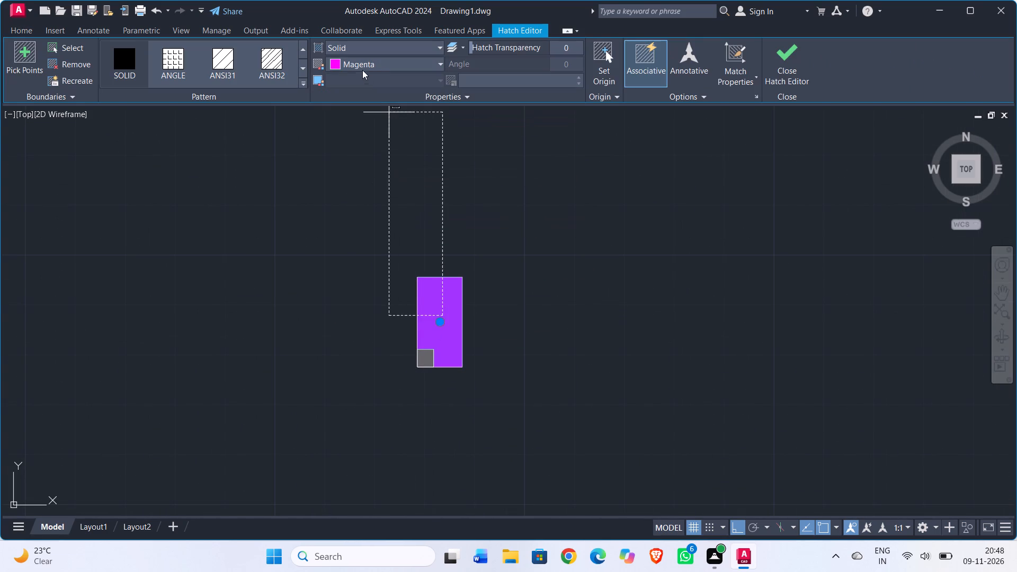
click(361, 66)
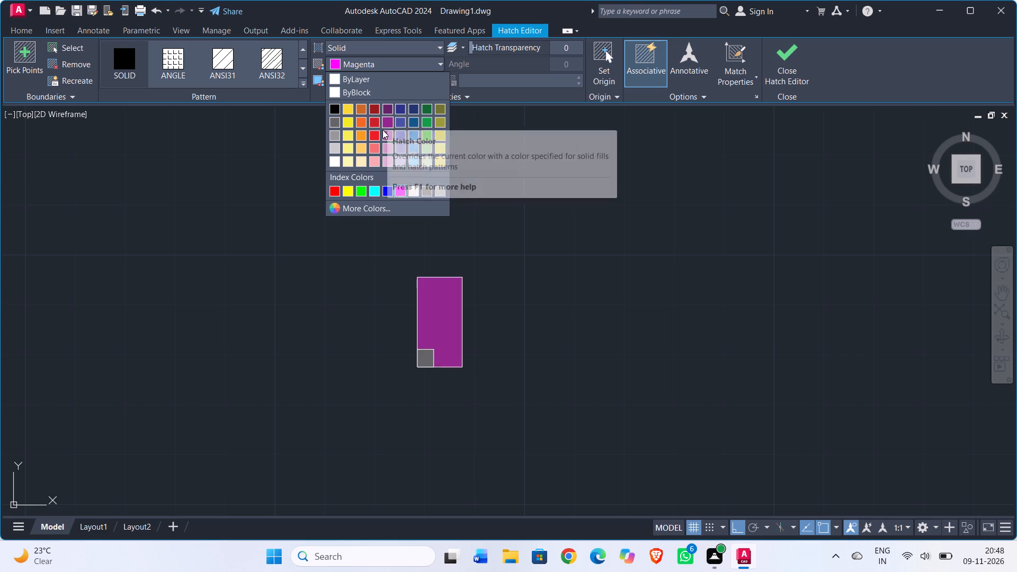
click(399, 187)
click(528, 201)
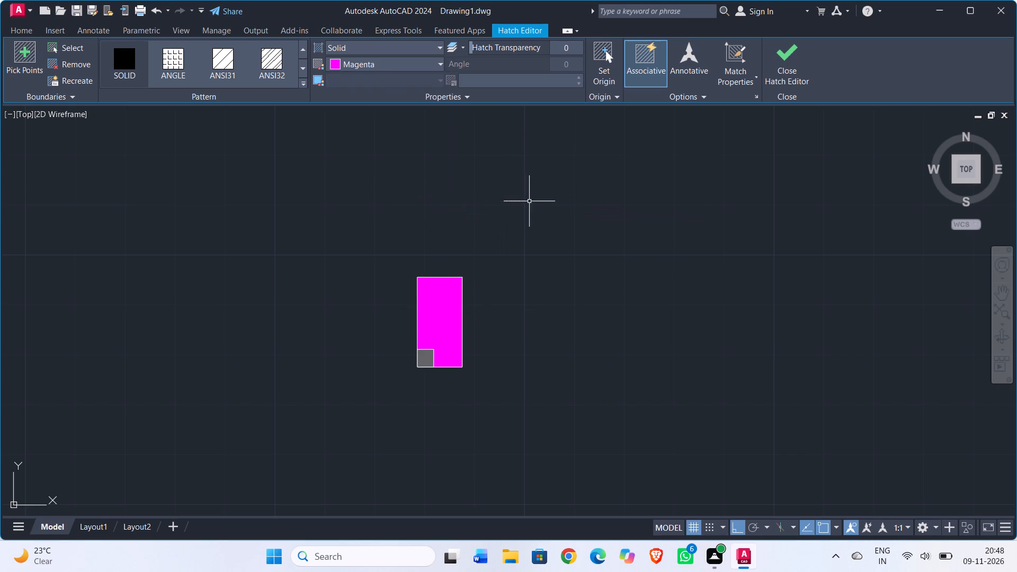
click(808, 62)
Mirror the whole hatched column about a vertical line east of it, keeping the original.
scroll(435, 284, down, 2)
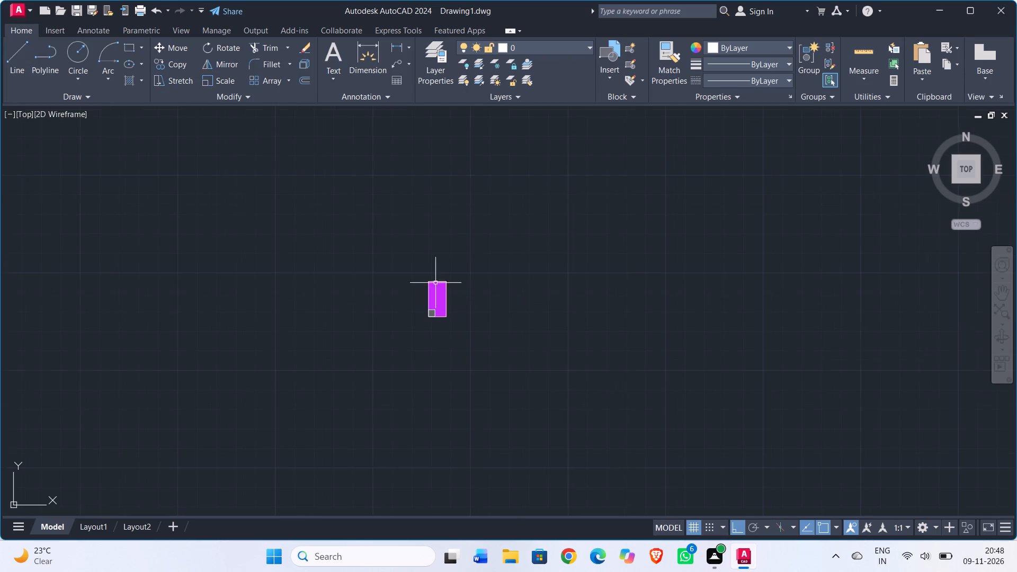
drag(387, 270, 411, 294)
click(501, 343)
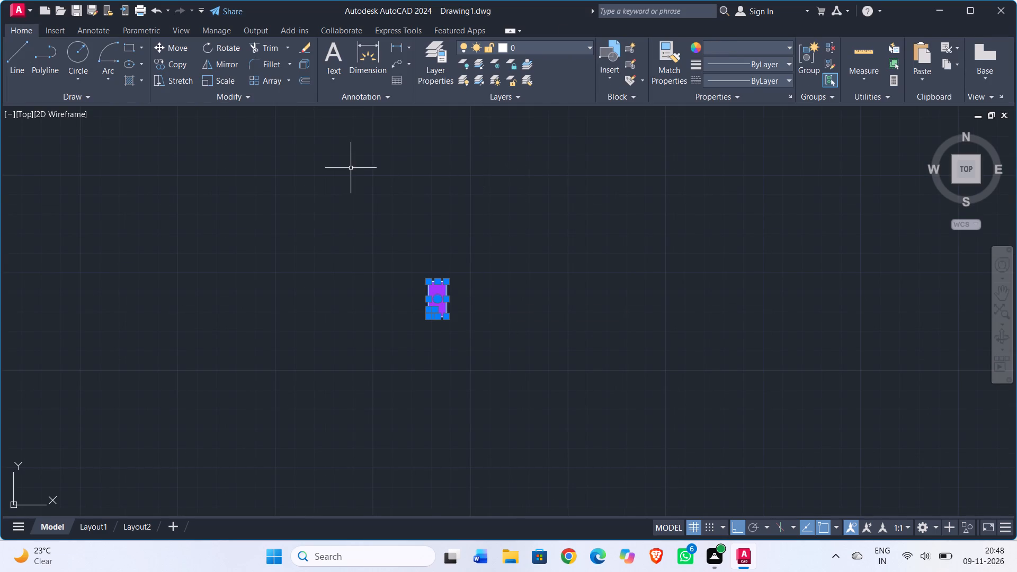
scroll(365, 213, down, 3)
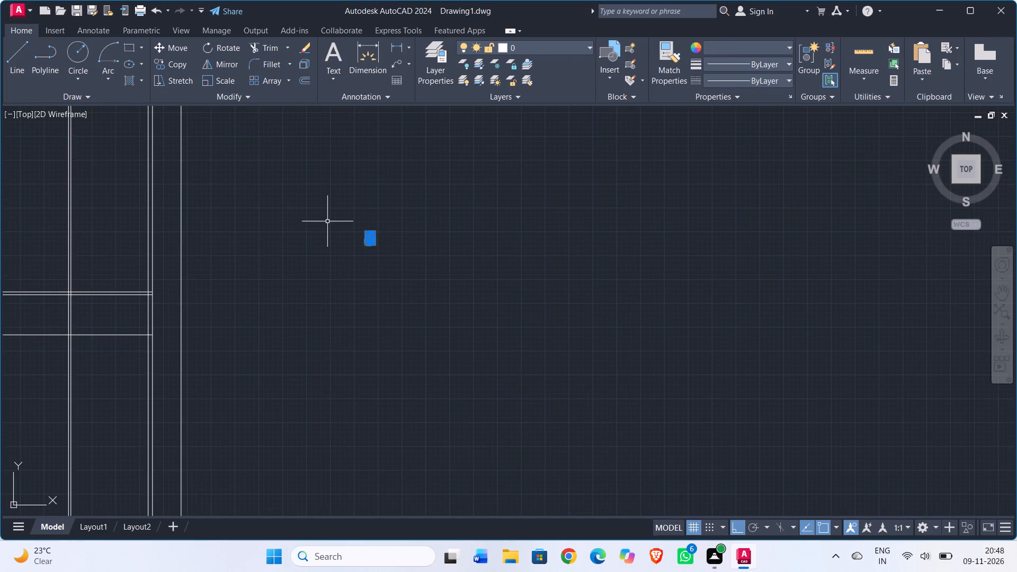
middle_drag(327, 221, 370, 221)
click(213, 61)
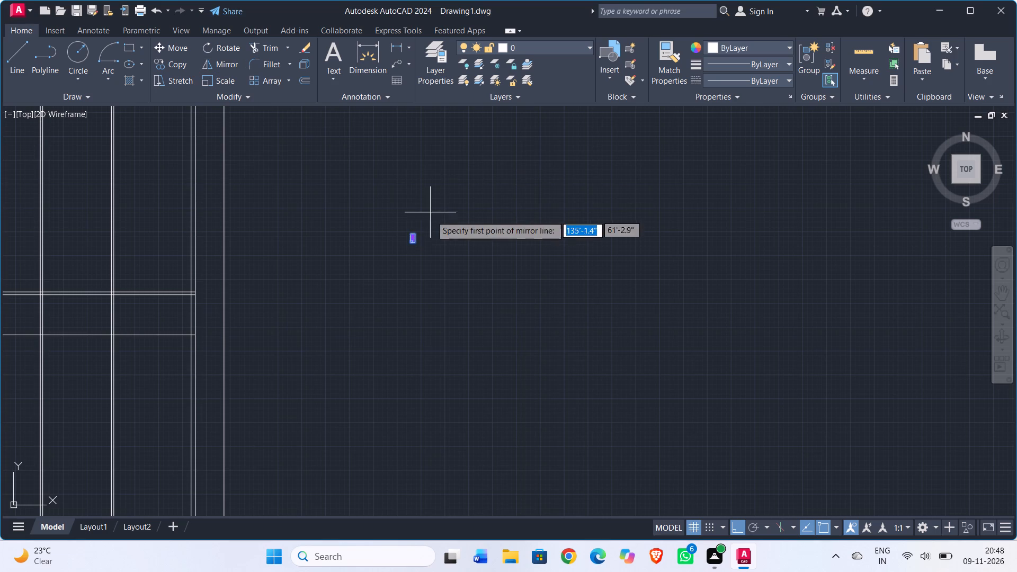
scroll(420, 253, up, 3)
click(422, 218)
click(415, 160)
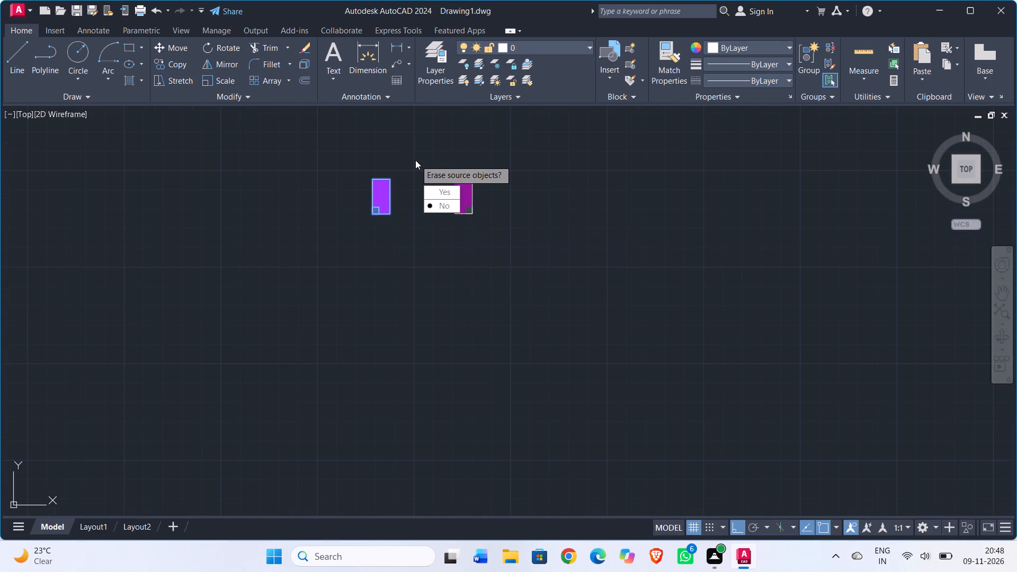
drag(434, 207, 415, 160)
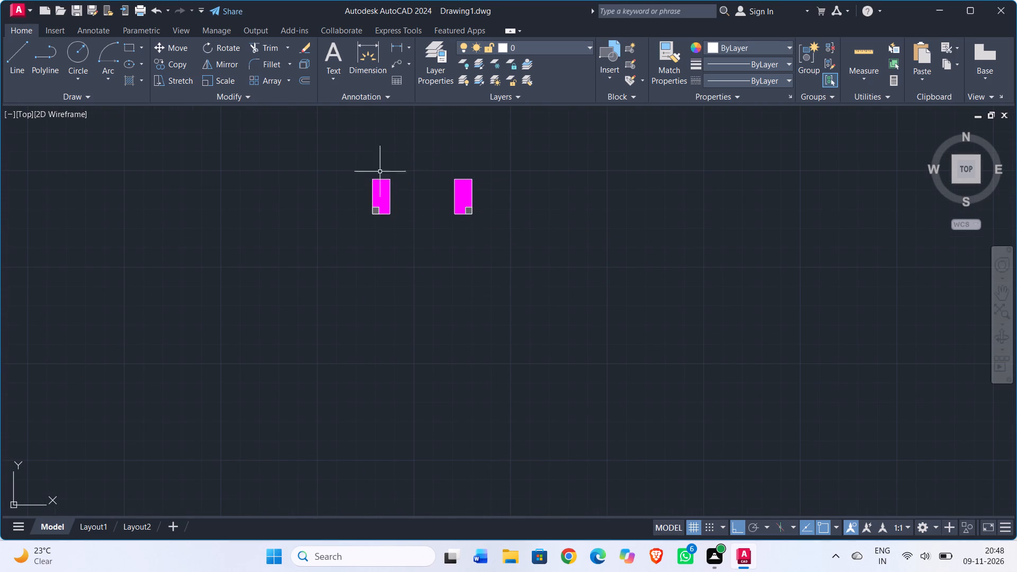
Mirror both columns about a horizontal line below them, keeping the originals, to make a set of four.
drag(310, 156, 314, 161)
click(523, 259)
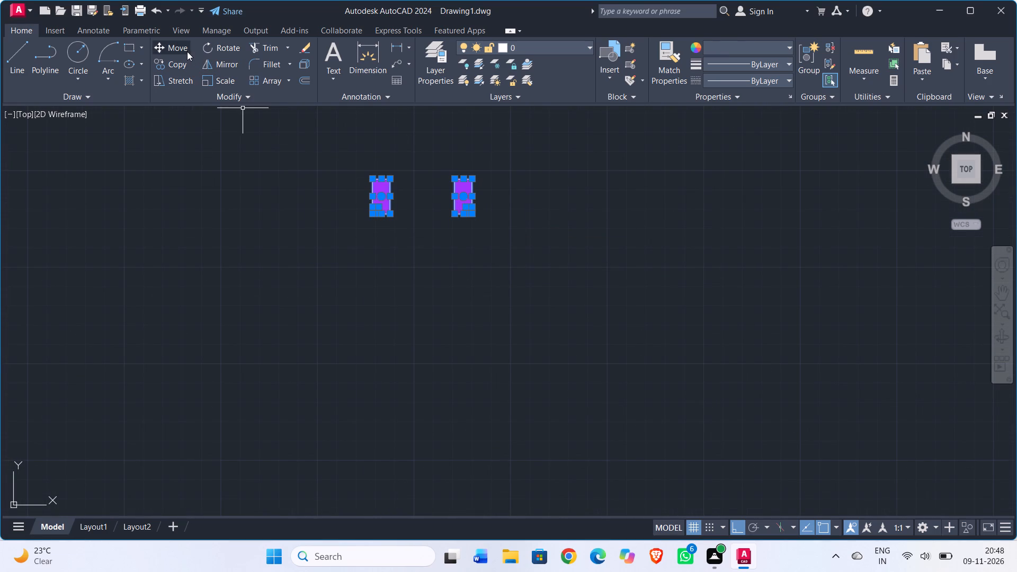
click(217, 61)
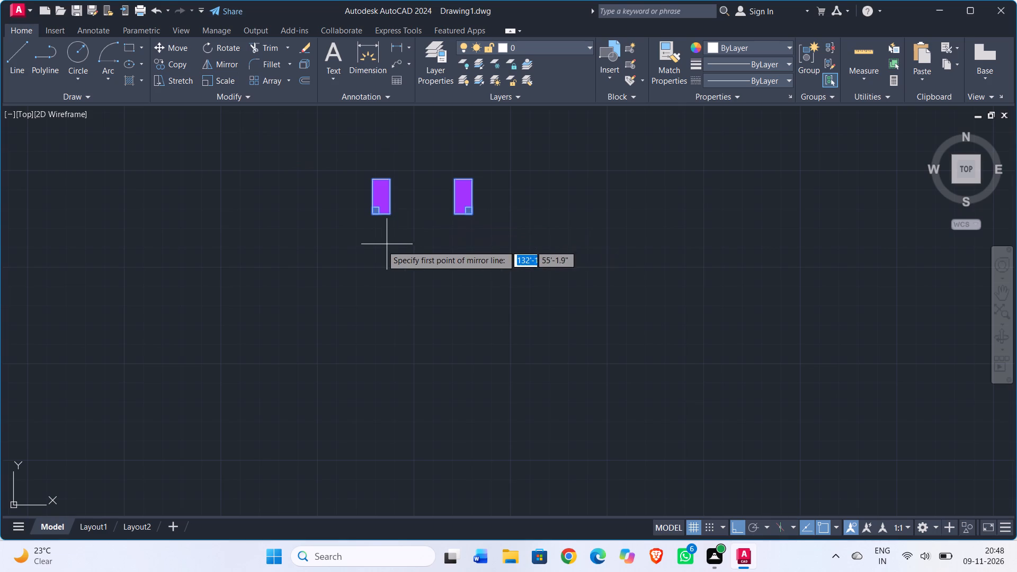
drag(371, 245, 377, 246)
click(446, 251)
drag(472, 299, 446, 251)
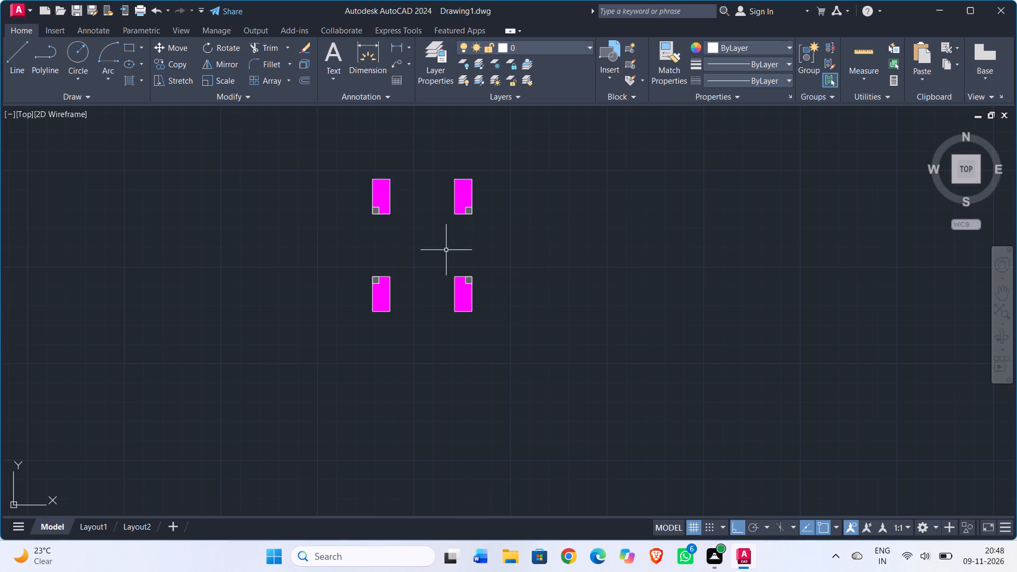
Copy the northwest column of the set about 12'-4.8" due east, using its lower-left corner as base point.
middle_drag(418, 233, 390, 238)
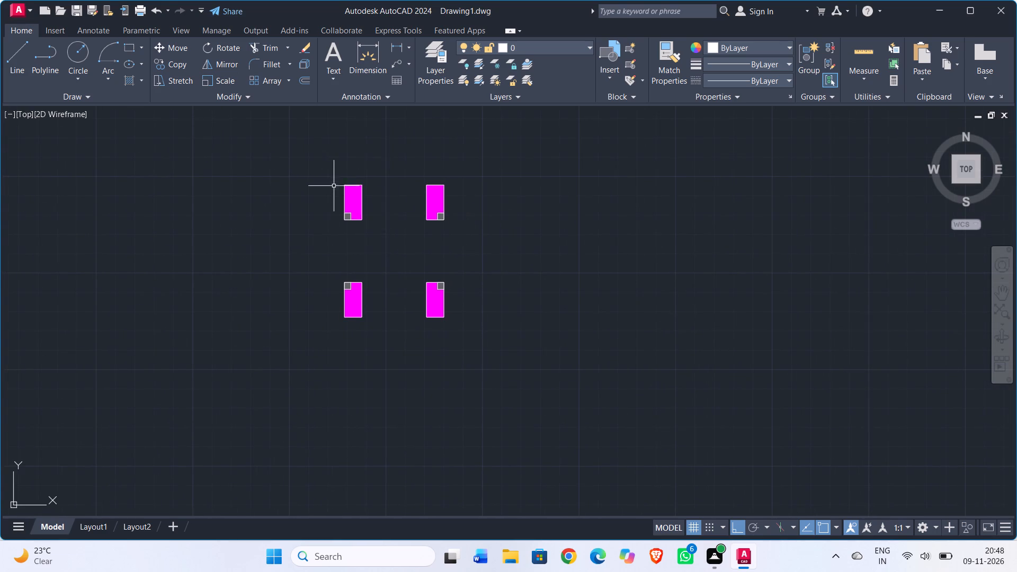
drag(329, 166, 333, 187)
click(396, 245)
drag(182, 64, 185, 72)
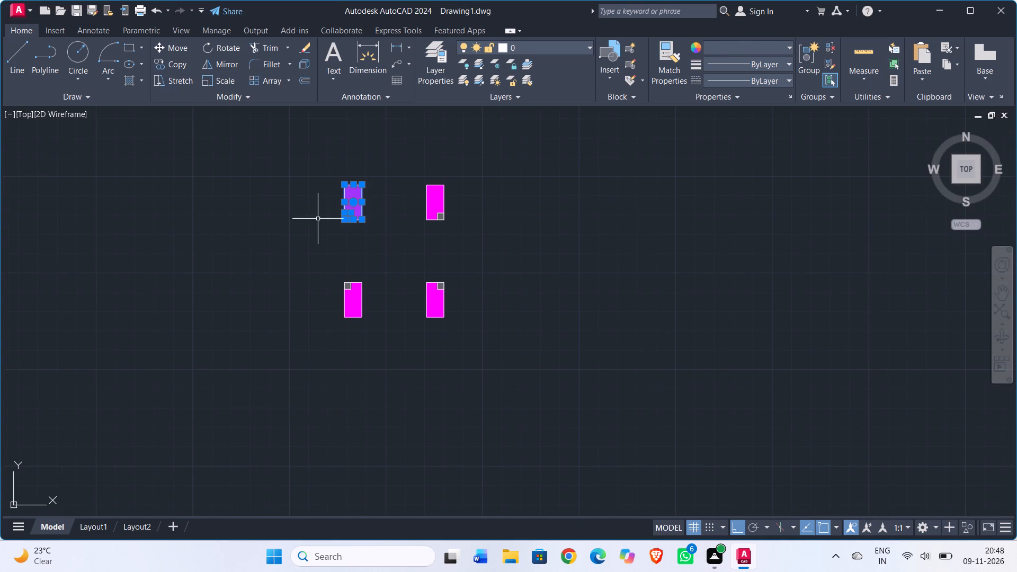
click(172, 67)
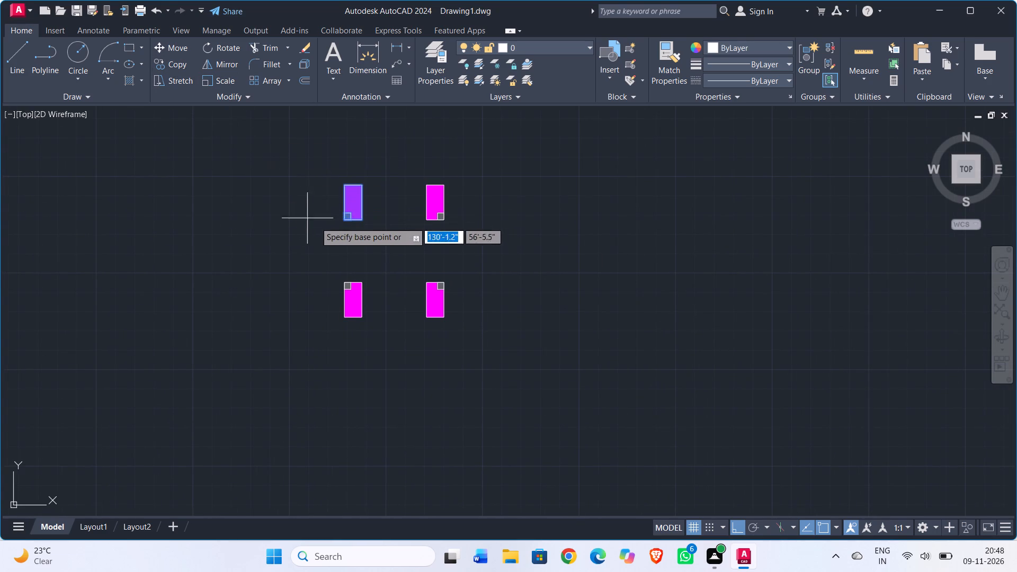
click(342, 218)
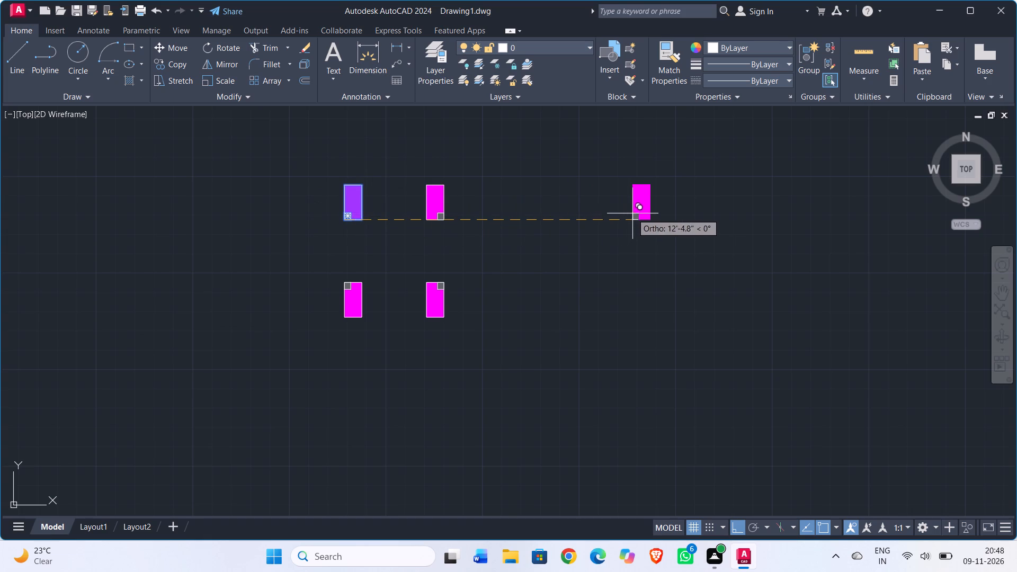
click(632, 213)
key(Escape)
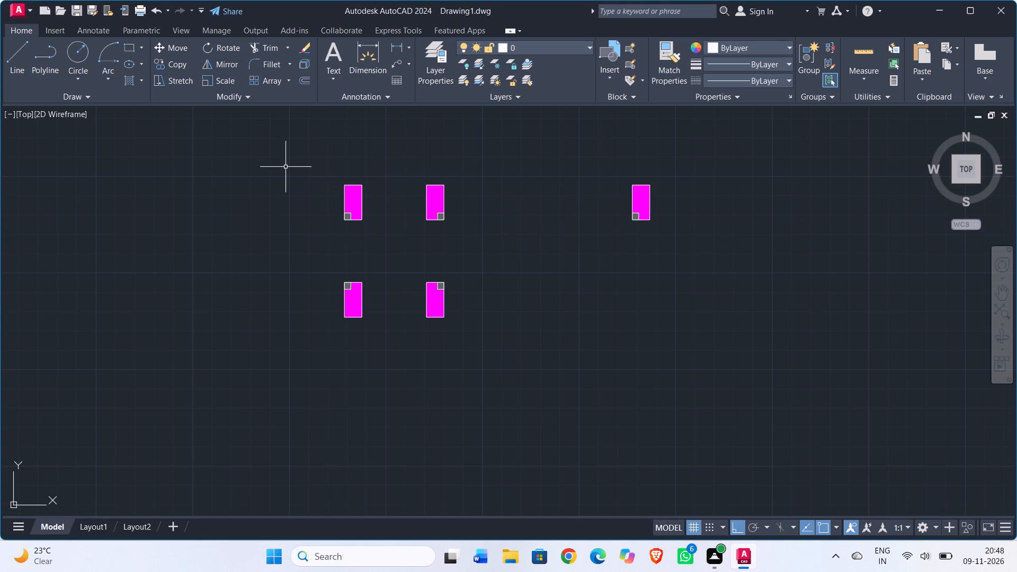
Rotate the copied column 90° clockwise about its lower-right corner so it lies horizontally.
middle_drag(521, 276, 331, 270)
click(417, 160)
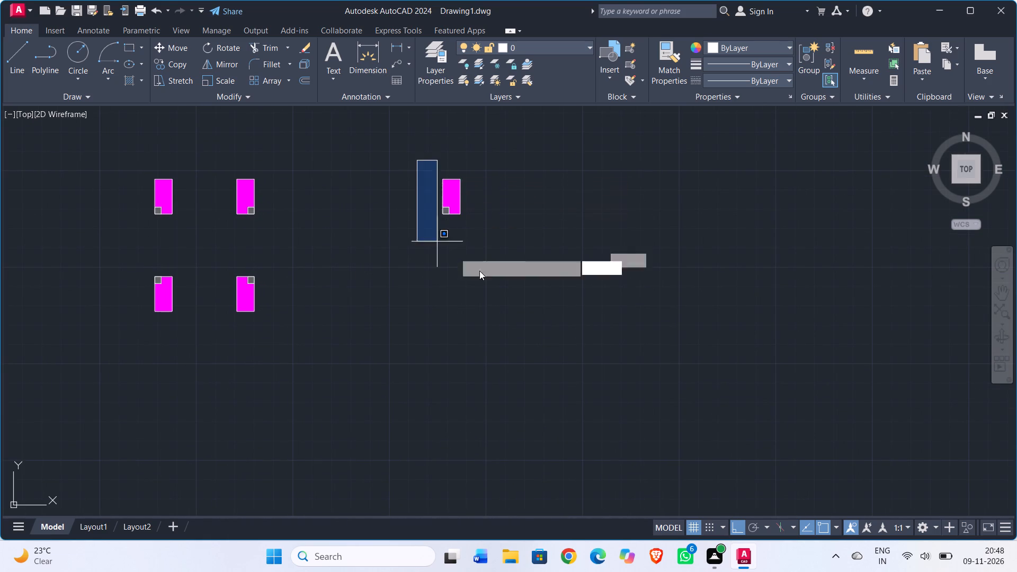
click(527, 285)
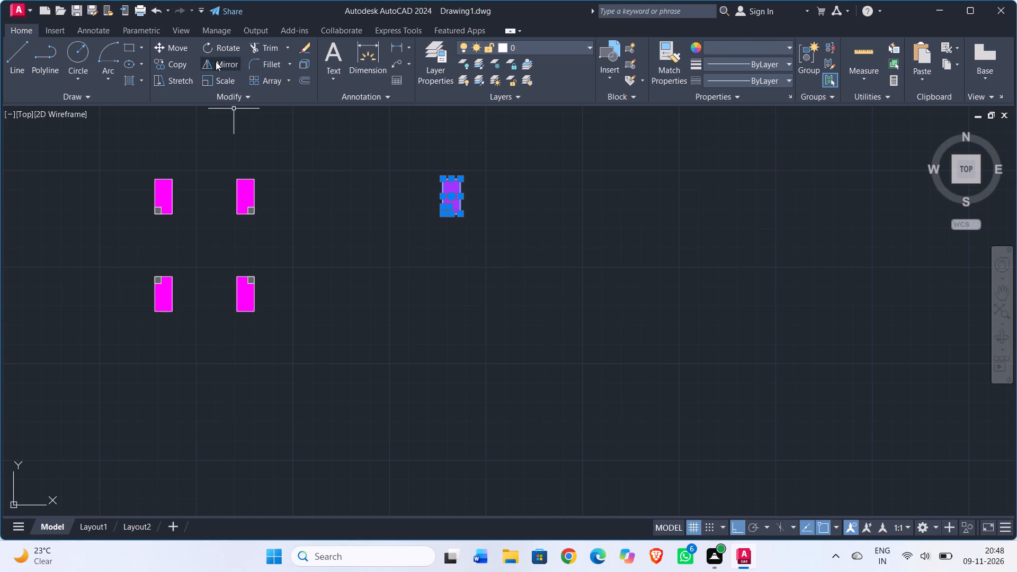
click(220, 43)
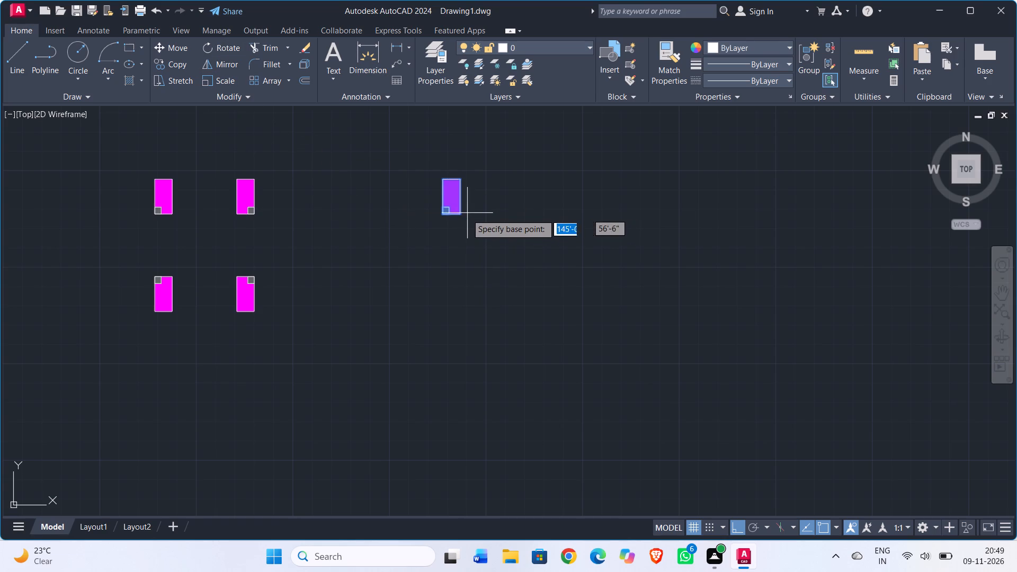
click(460, 213)
click(436, 268)
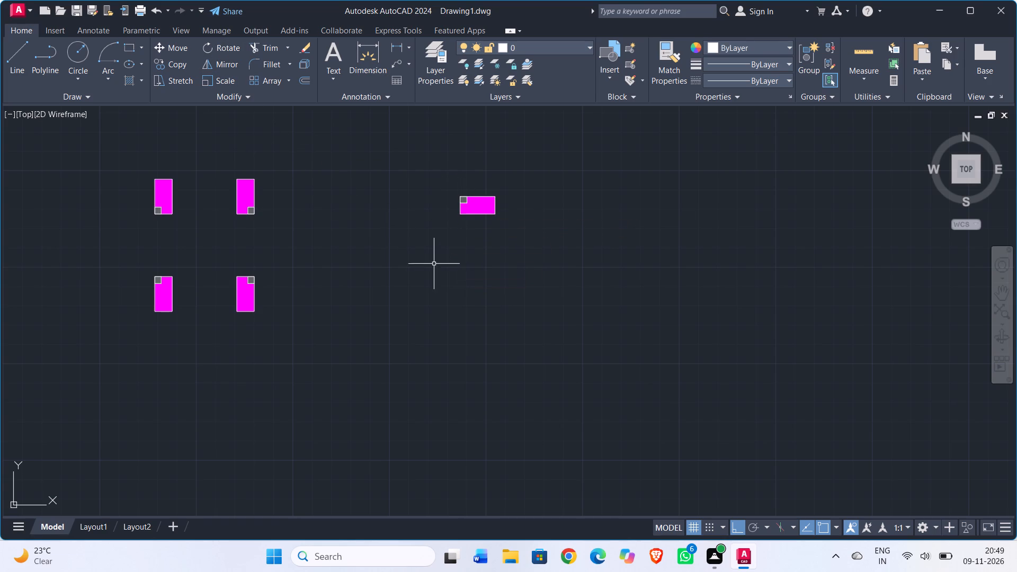
Mirror the horizontal column about a vertical line east of it, keeping the original.
click(435, 184)
click(547, 253)
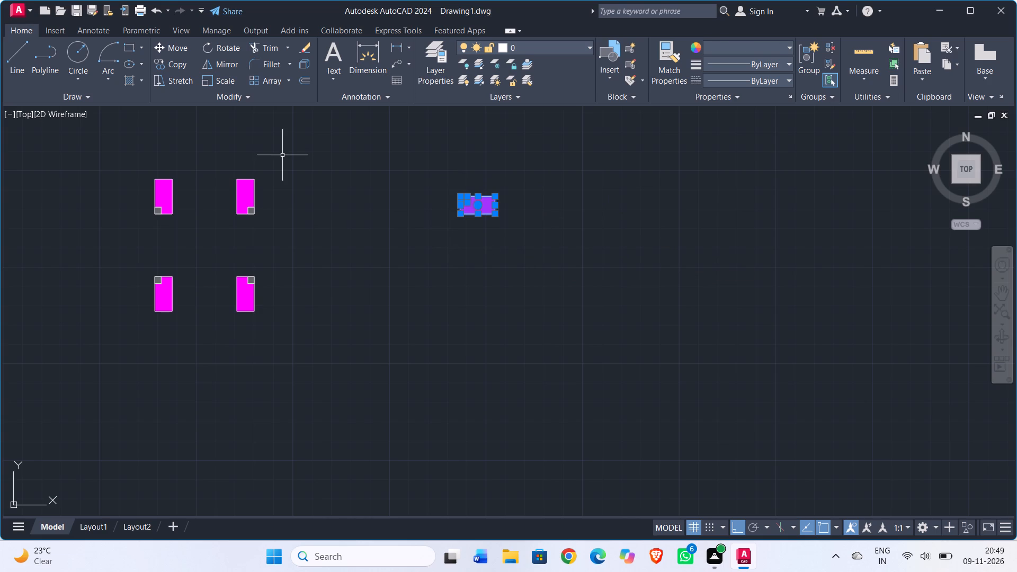
click(223, 64)
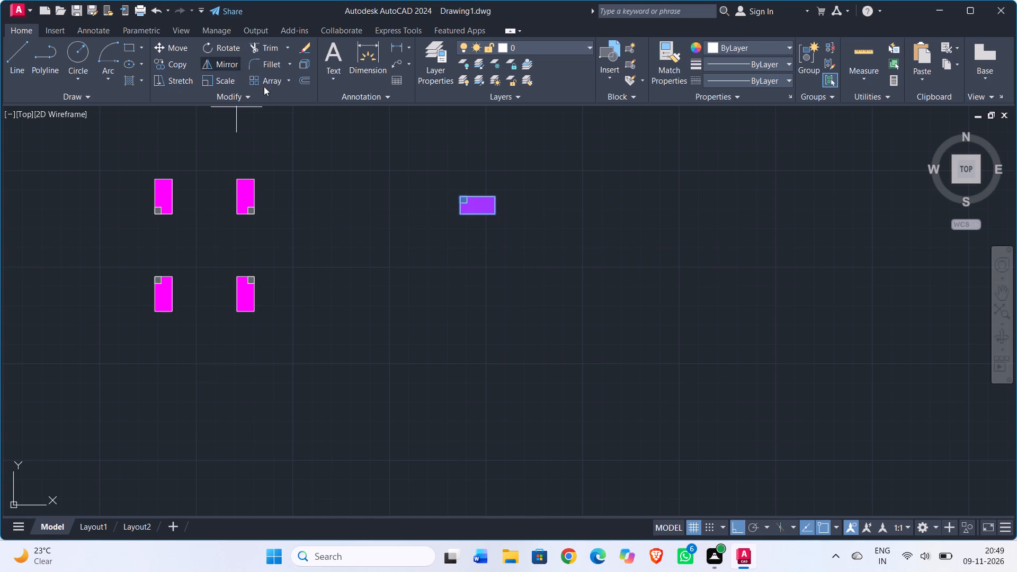
click(528, 215)
click(522, 165)
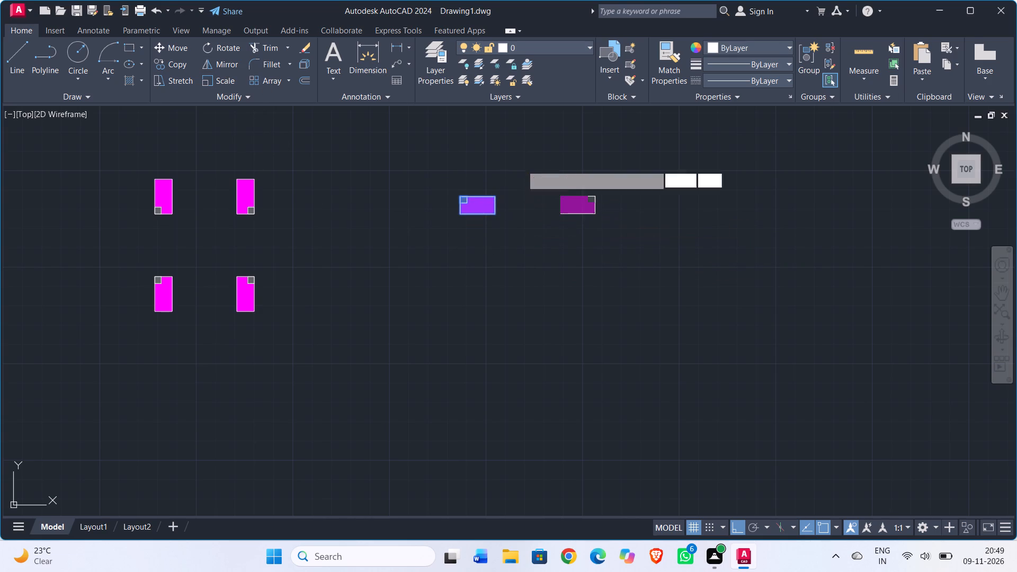
drag(541, 207, 522, 167)
Mirror both horizontal columns about a horizontal line just below them, keeping the originals, to make a set of four.
drag(438, 159, 439, 164)
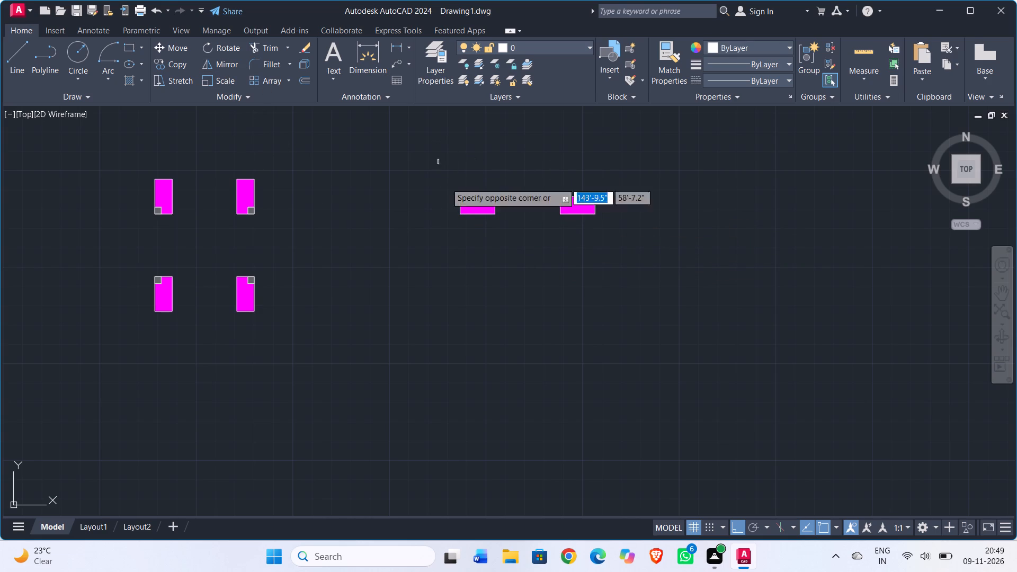
click(672, 245)
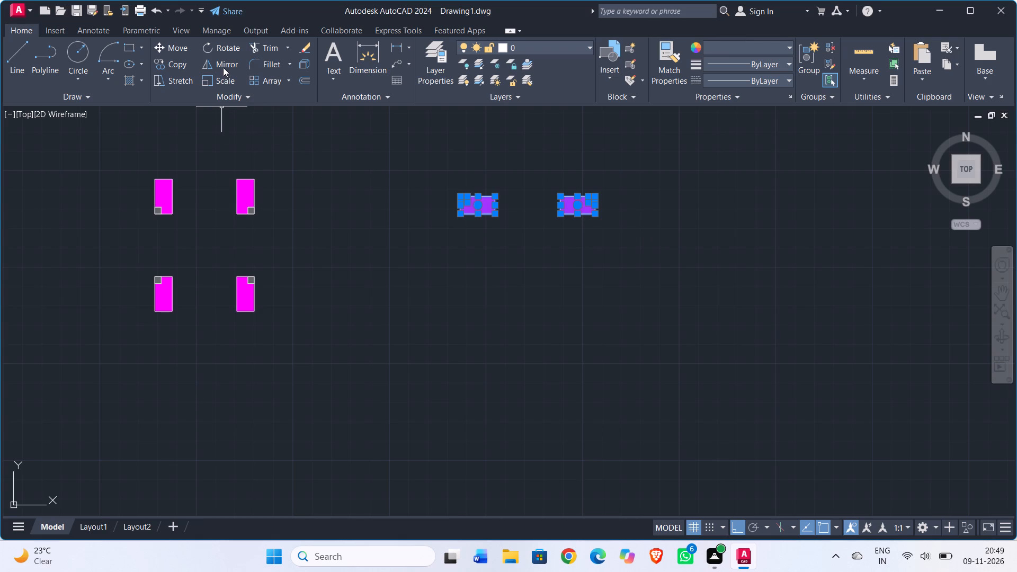
click(223, 67)
click(461, 242)
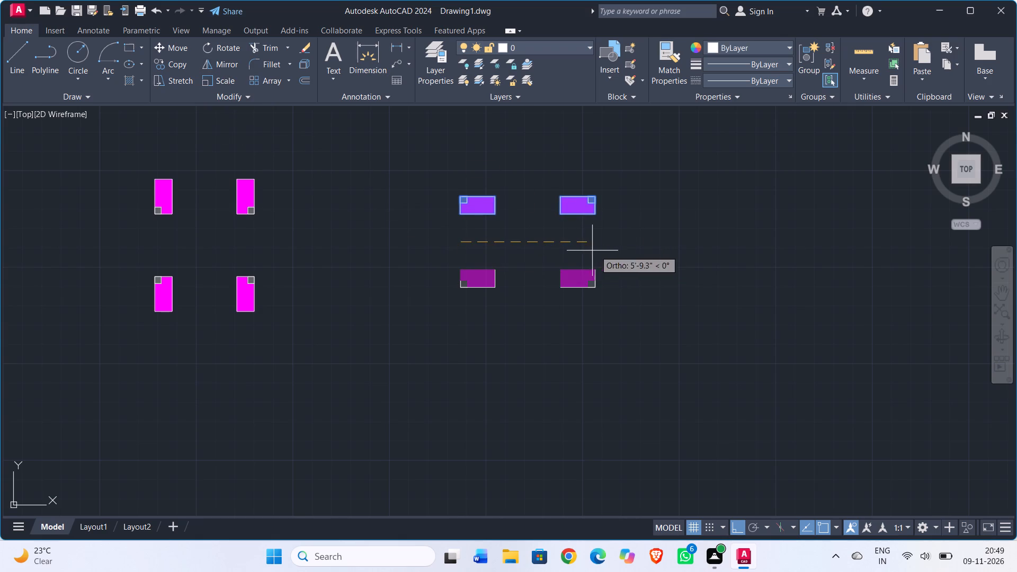
click(597, 251)
drag(613, 296, 596, 251)
With Ortho turned off, copy the southwest vertical column by its lower-left corner into the plan's northwest room.
scroll(470, 249, down, 1)
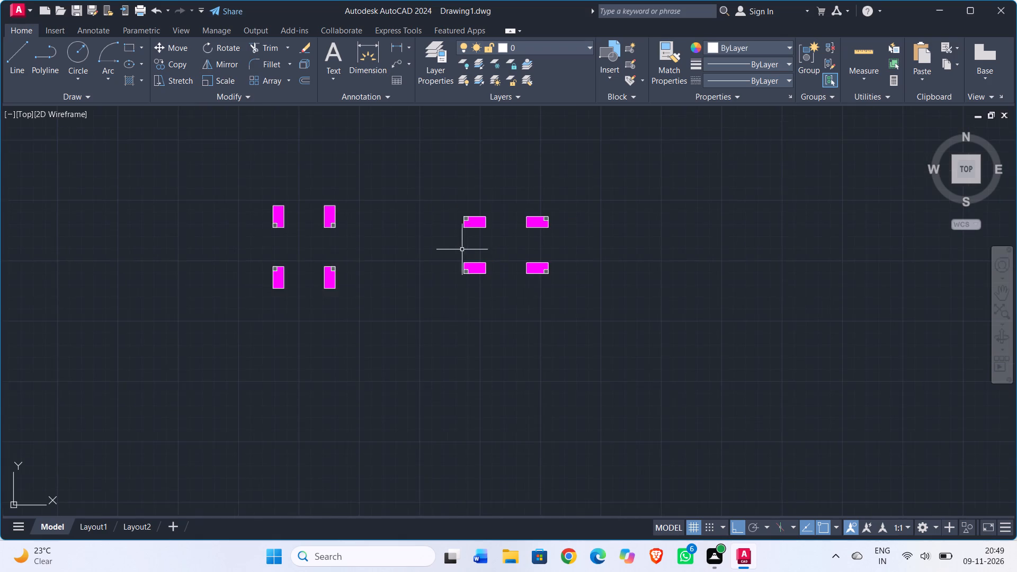
scroll(440, 249, down, 2)
middle_drag(434, 253, 581, 247)
scroll(546, 232, up, 2)
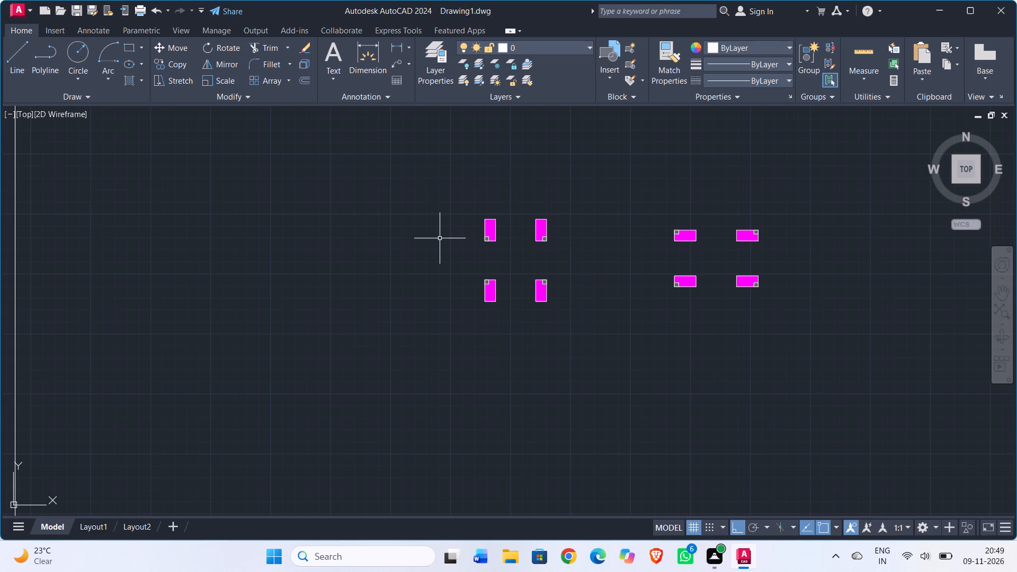
scroll(439, 239, down, 2)
middle_drag(431, 237, 547, 256)
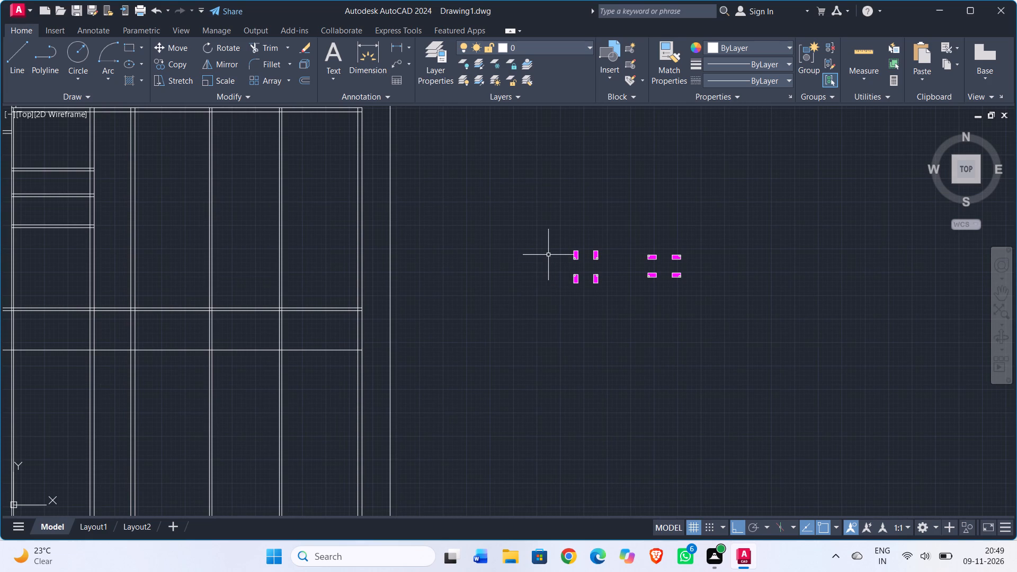
scroll(641, 273, up, 3)
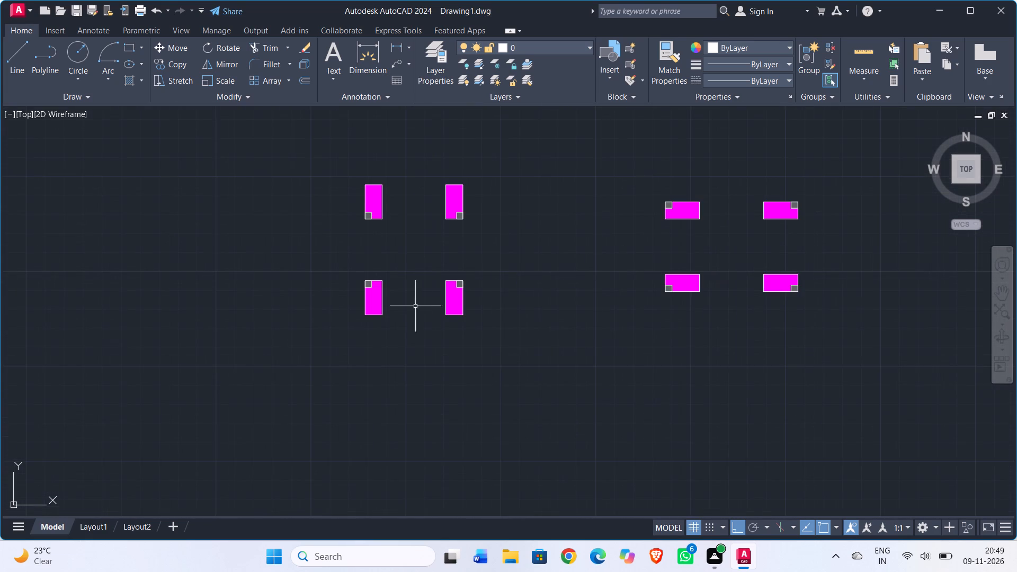
scroll(373, 301, up, 1)
click(315, 238)
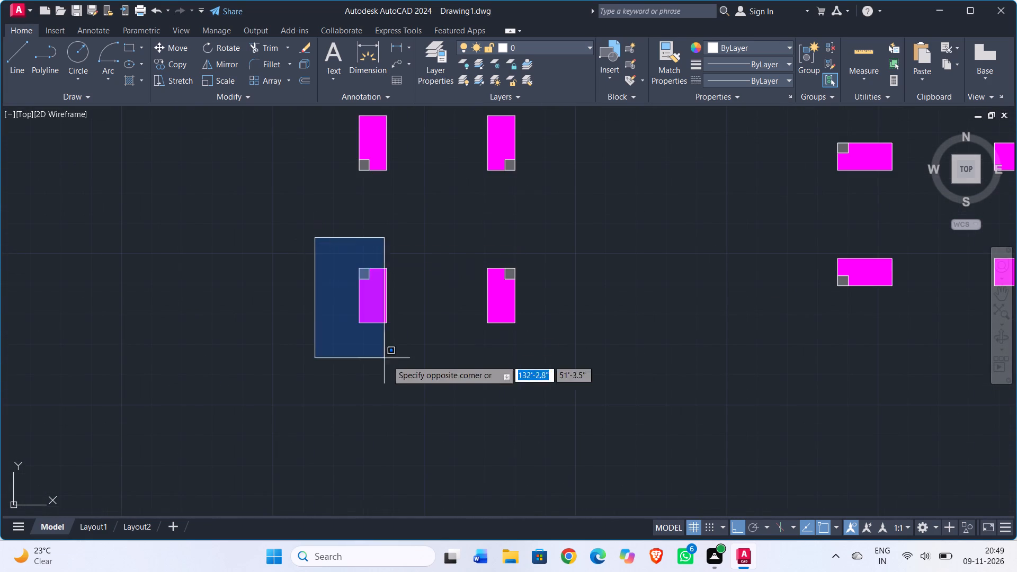
click(411, 369)
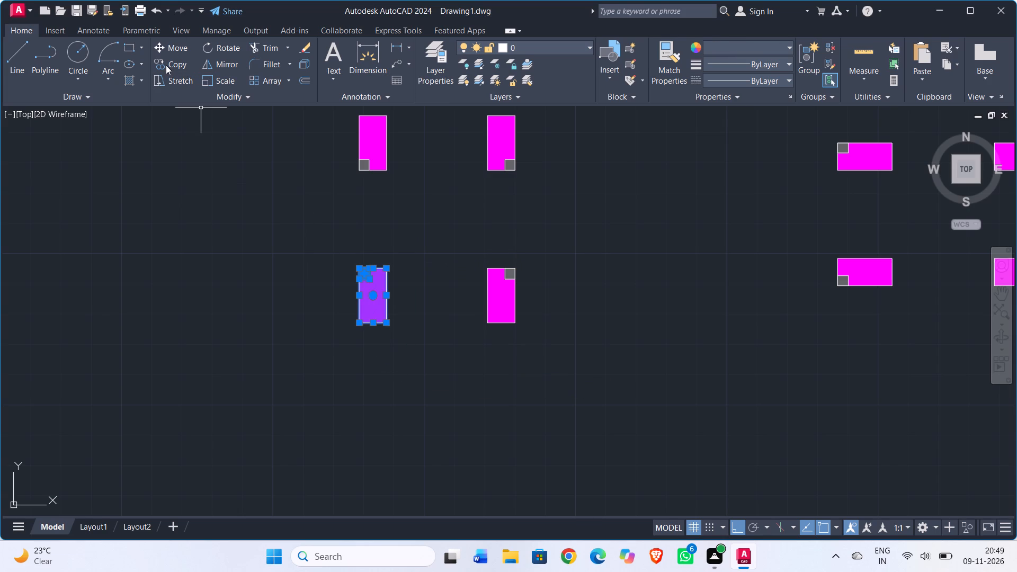
click(166, 65)
click(357, 323)
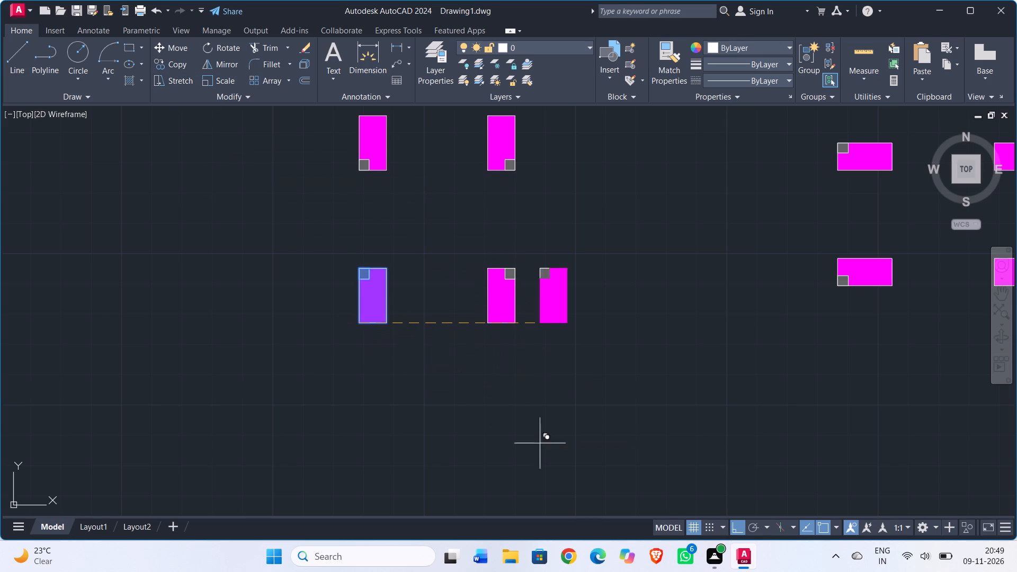
click(731, 527)
scroll(270, 329, down, 2)
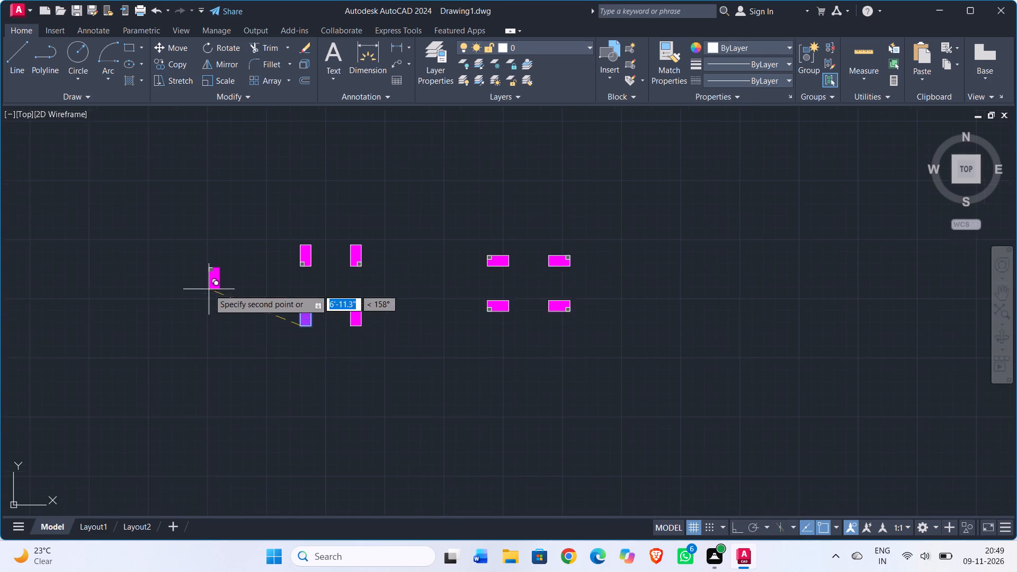
scroll(209, 289, down, 1)
middle_drag(209, 289, 799, 267)
scroll(309, 261, down, 2)
scroll(66, 162, up, 2)
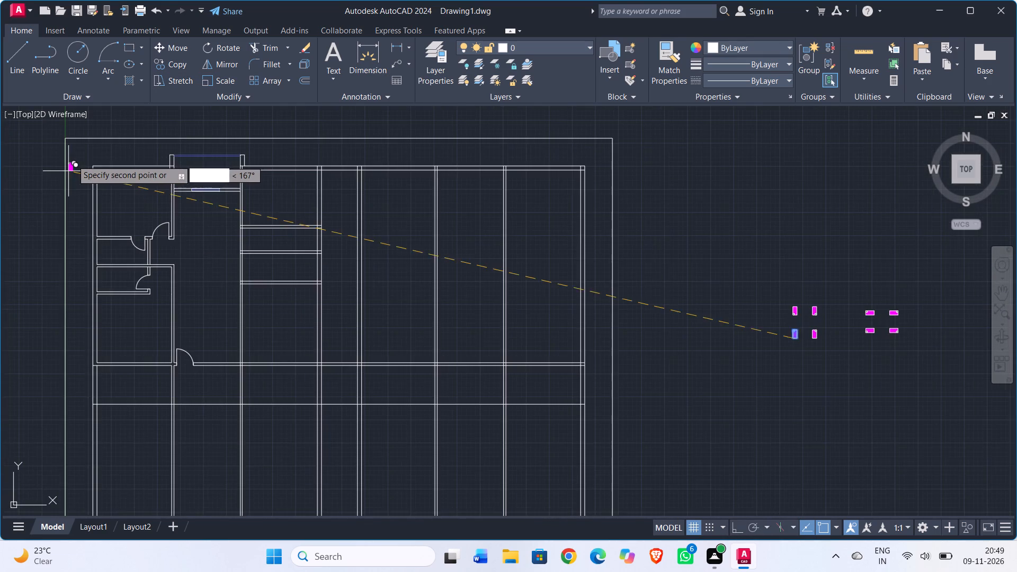
scroll(99, 163, up, 4)
scroll(94, 209, down, 2)
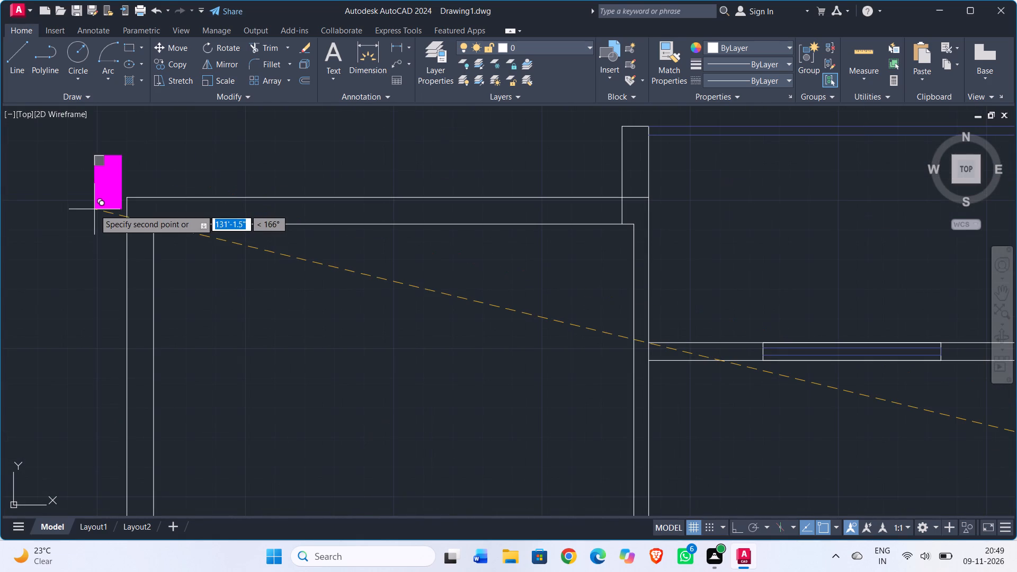
click(226, 311)
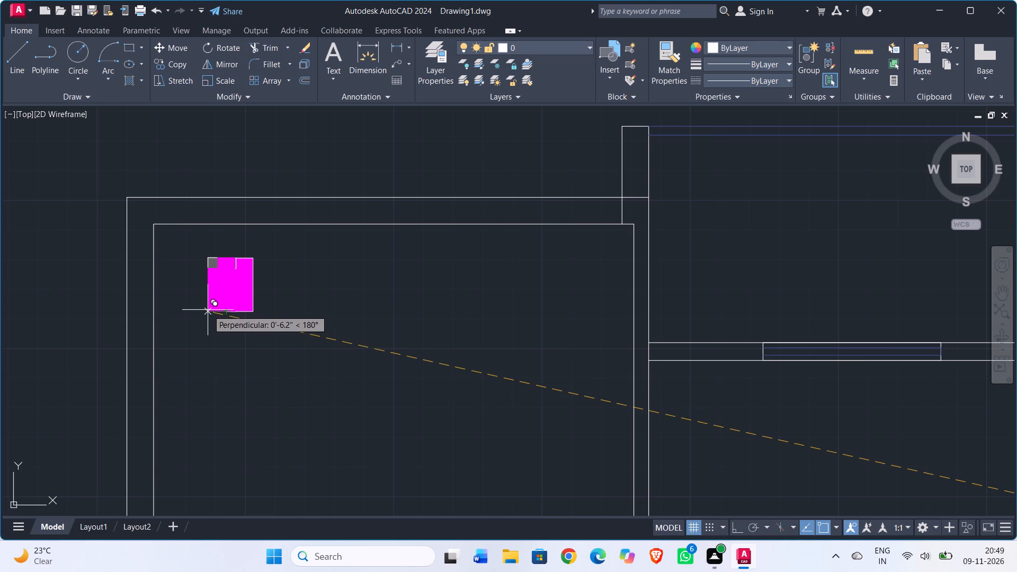
key(Escape)
Move the copied column by its upper-left corner onto the outer northwest corner of the building walls.
click(209, 246)
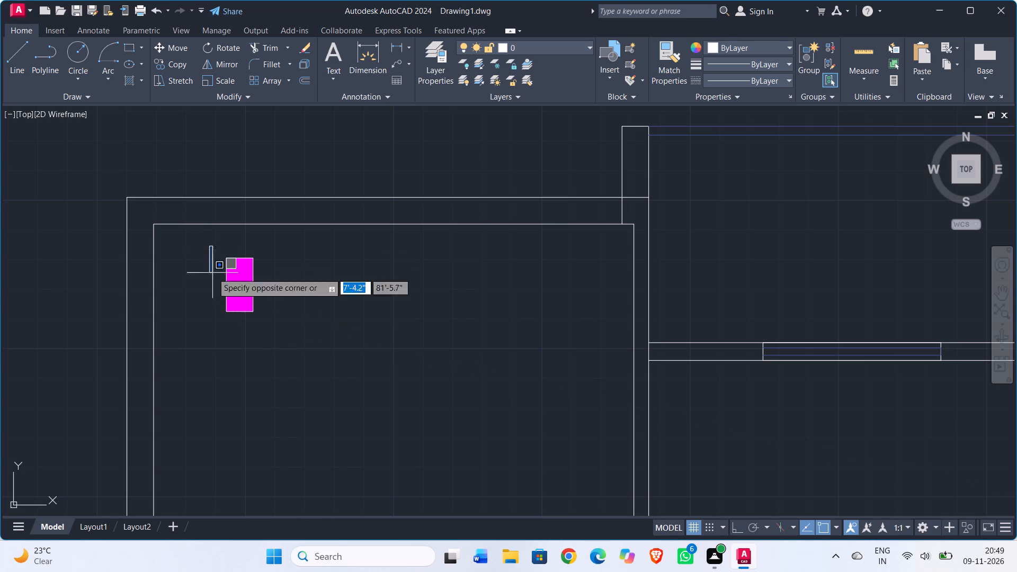
click(326, 371)
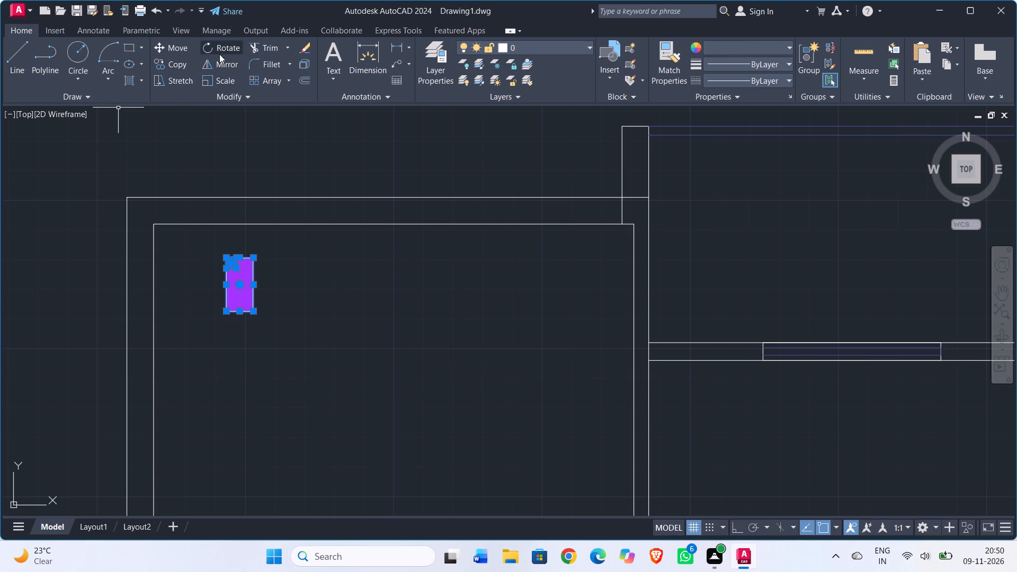
click(176, 48)
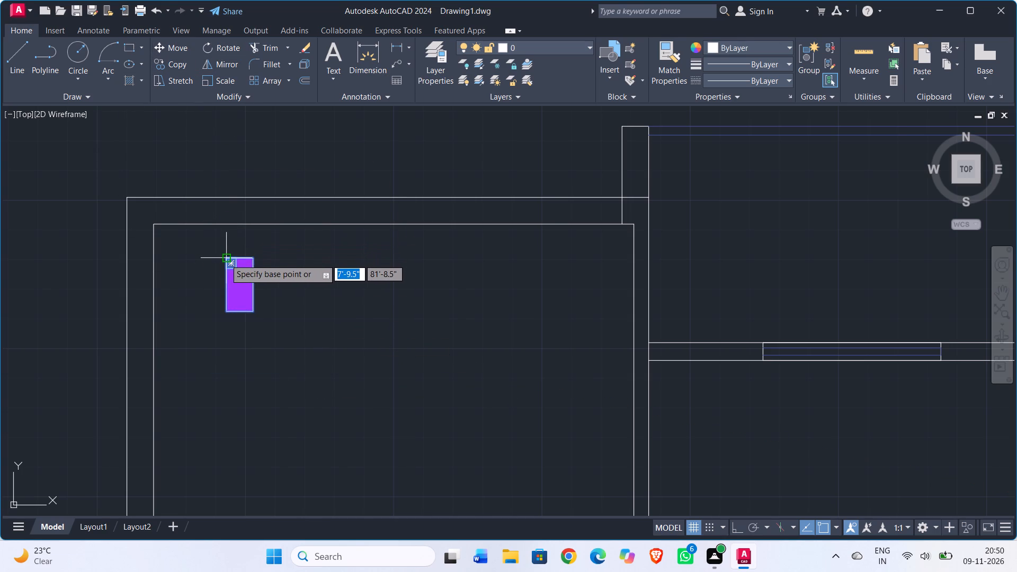
click(227, 259)
click(128, 200)
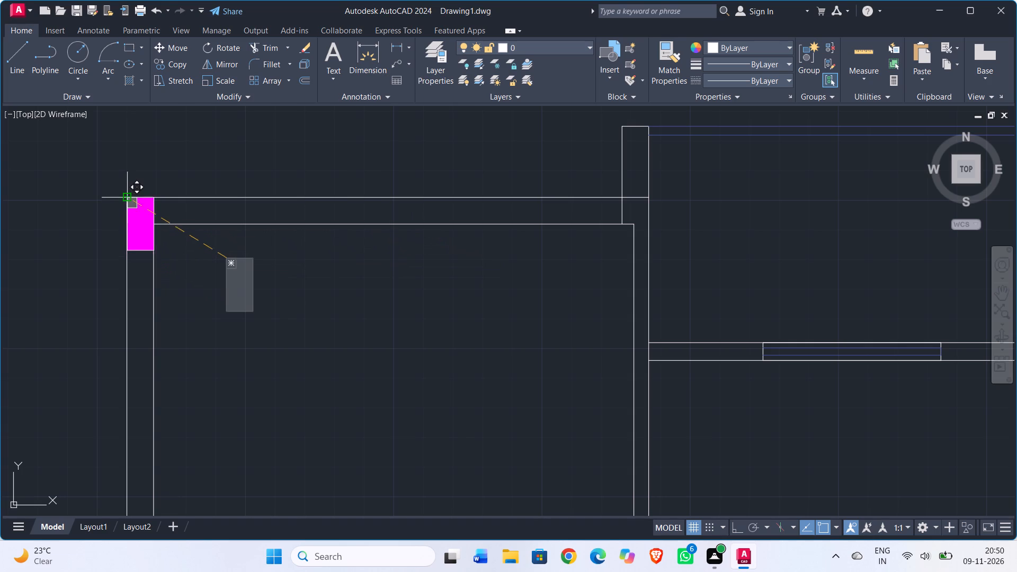
Copy the northwest corner column by its upper-left corner into the same room, just above the room's south wall.
drag(107, 187, 108, 194)
click(209, 283)
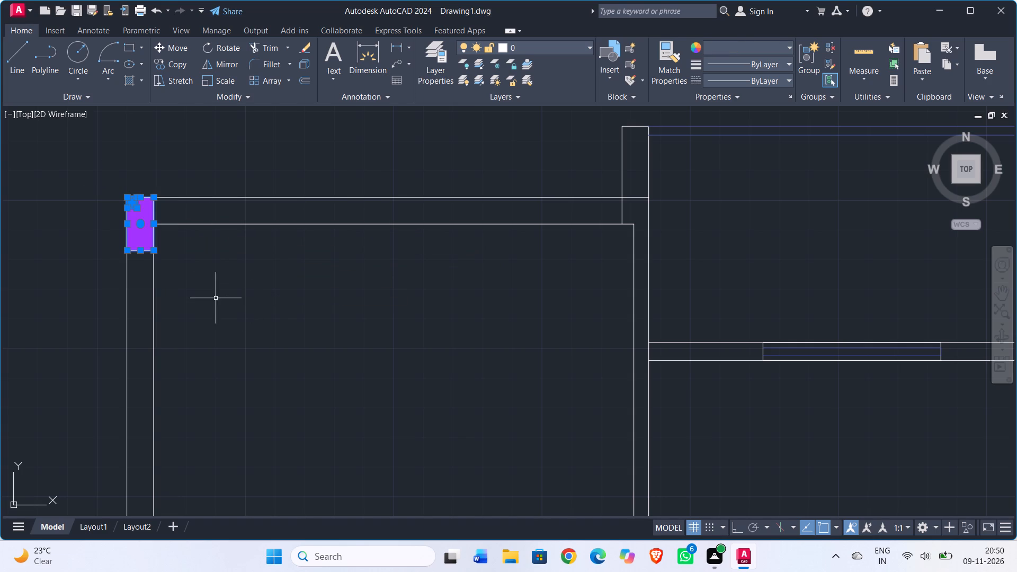
click(182, 60)
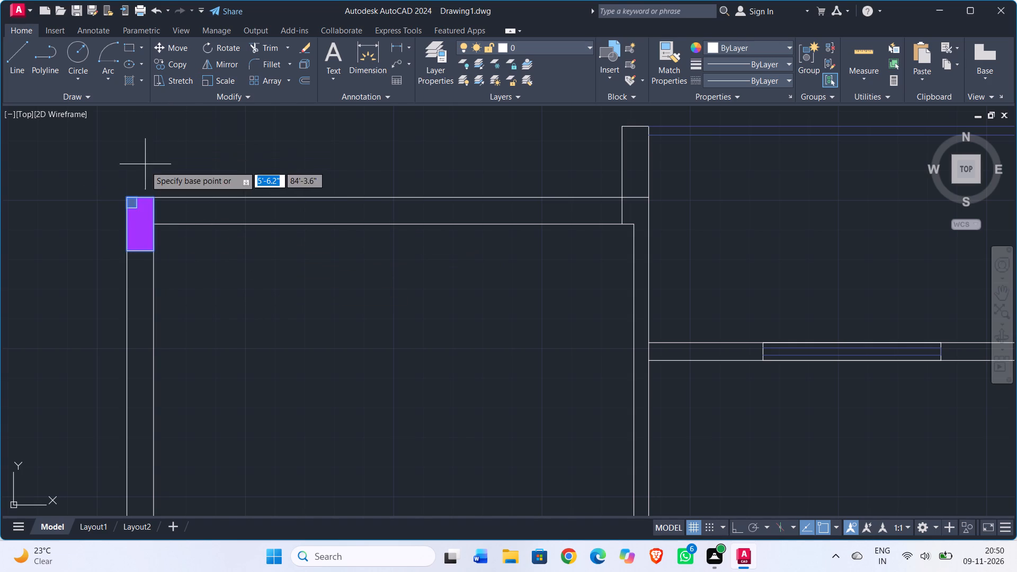
click(123, 196)
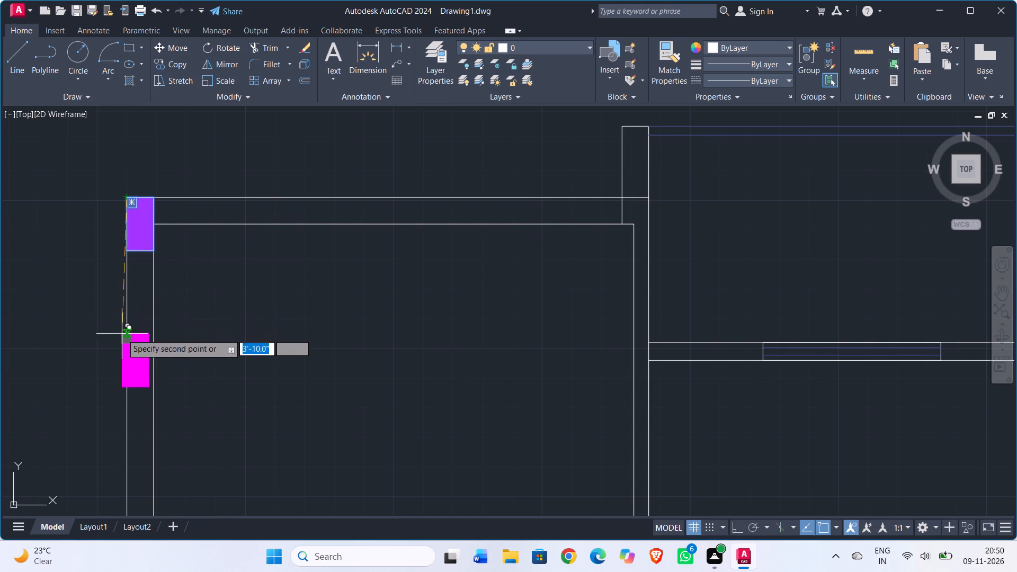
middle_drag(127, 328, 135, 201)
scroll(126, 212, down, 2)
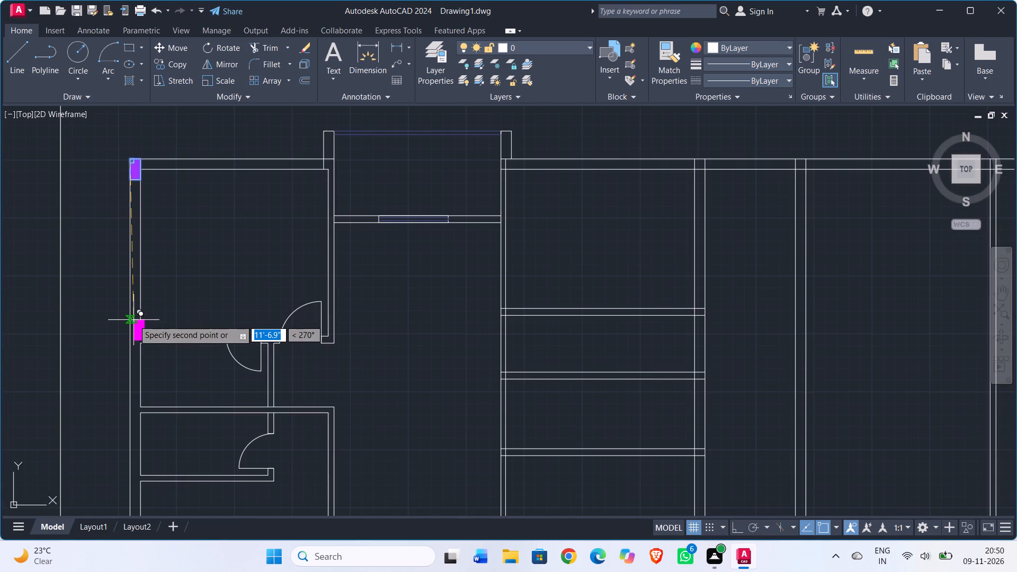
scroll(133, 320, up, 1)
middle_drag(194, 313, 194, 276)
scroll(194, 286, up, 2)
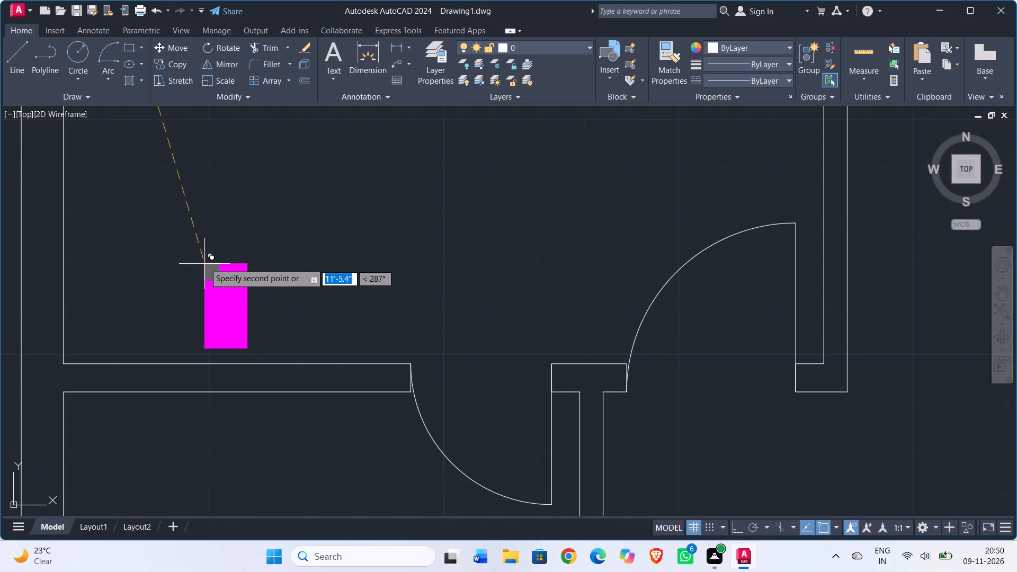
click(200, 233)
key(Escape)
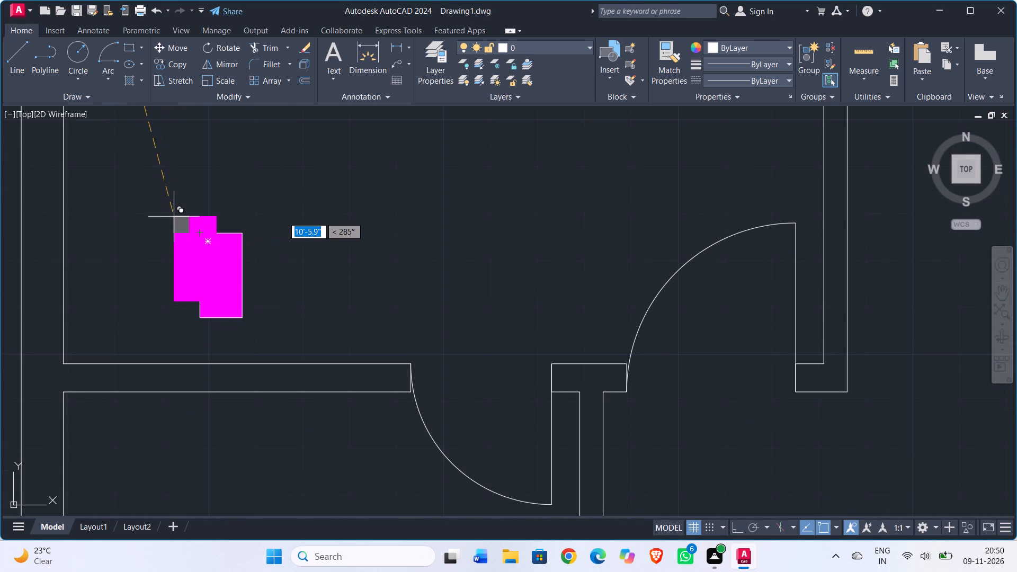
Move the new copy by its lower-right corner to where the west wall's inner face meets the room's south wall's lower face.
click(180, 213)
click(258, 321)
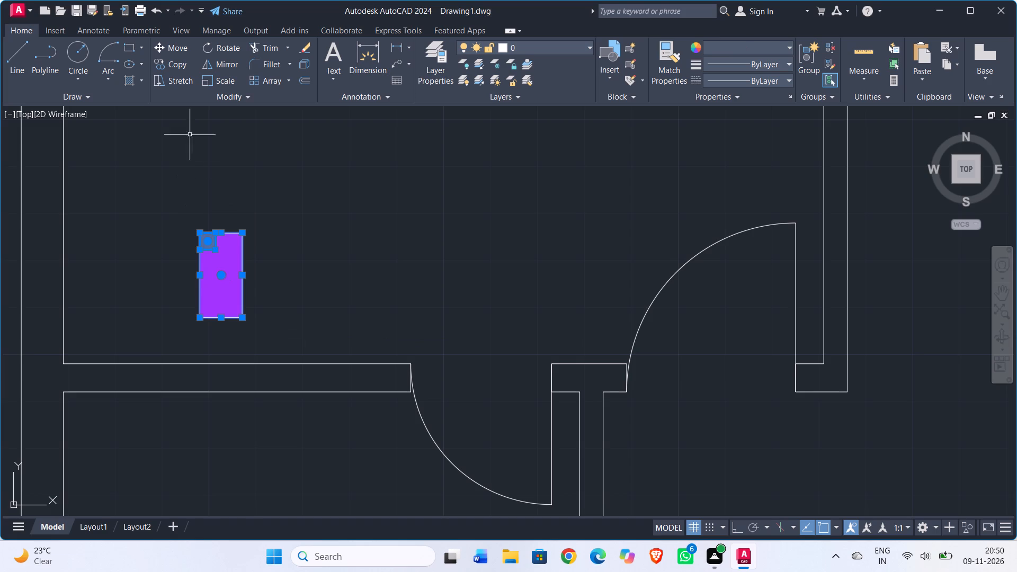
click(182, 48)
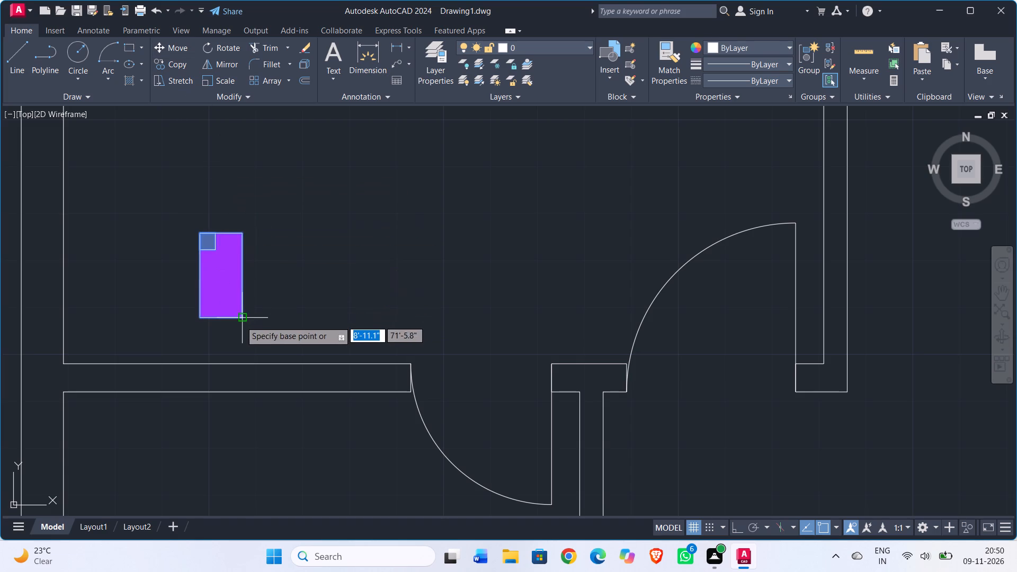
drag(240, 320, 234, 320)
click(64, 391)
Copy the southeast vertical column of the set by its upper-right corner onto the northeast wall corner of the northwest room.
scroll(149, 316, down, 2)
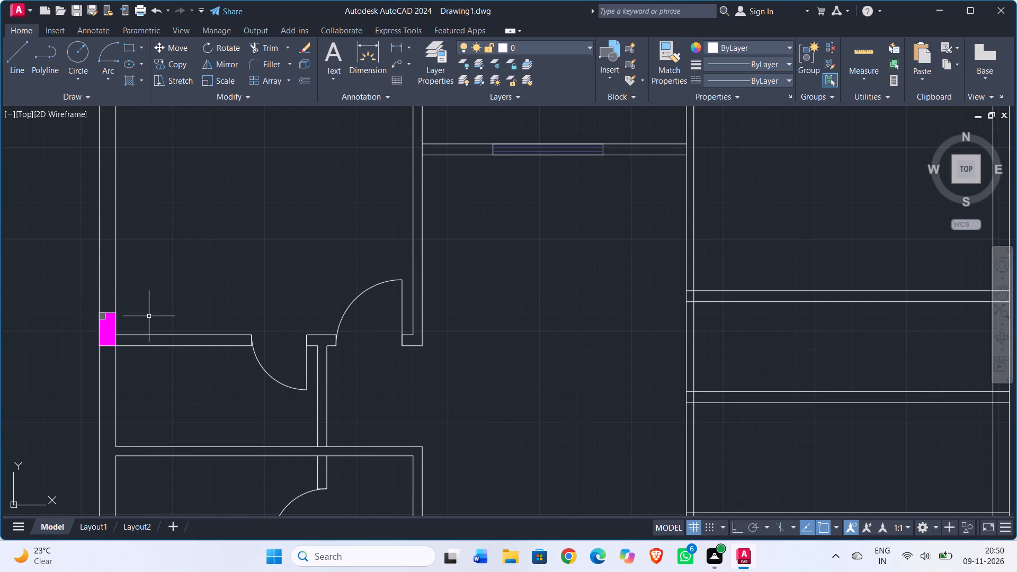
middle_drag(159, 304, 251, 315)
scroll(310, 288, down, 1)
scroll(427, 286, down, 2)
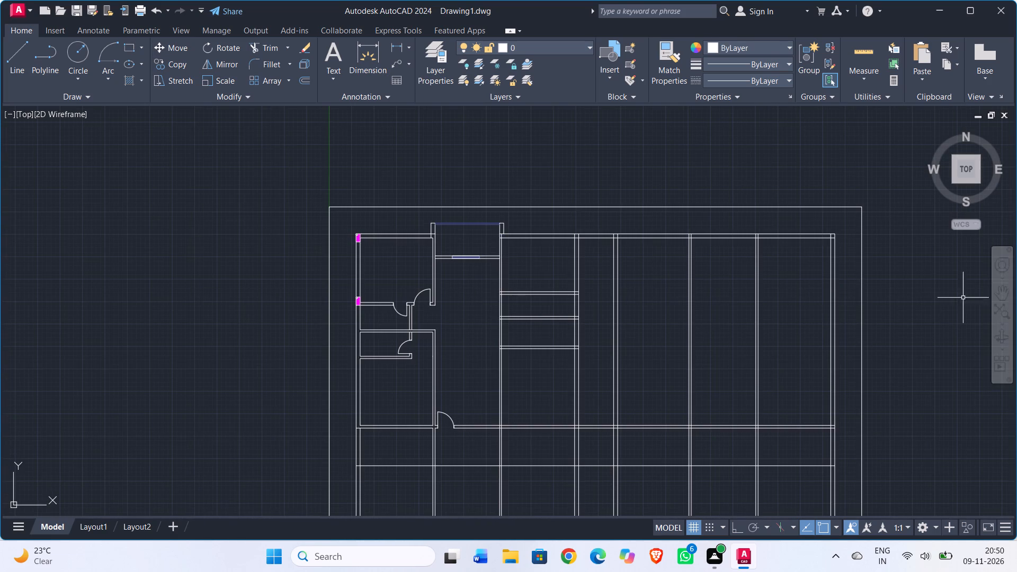
middle_drag(889, 310, 408, 304)
scroll(581, 399, up, 2)
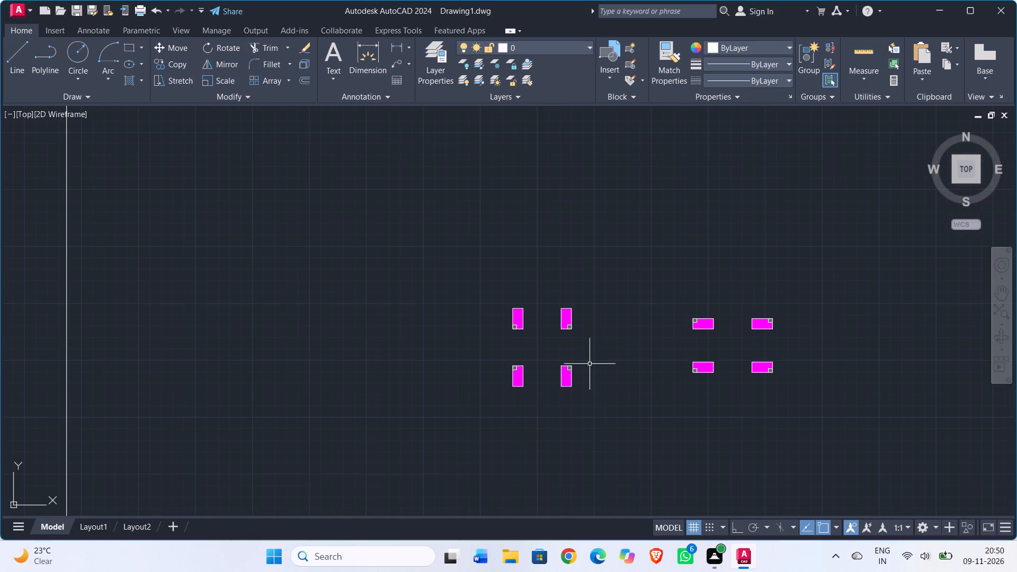
scroll(595, 348, up, 2)
drag(486, 388, 494, 415)
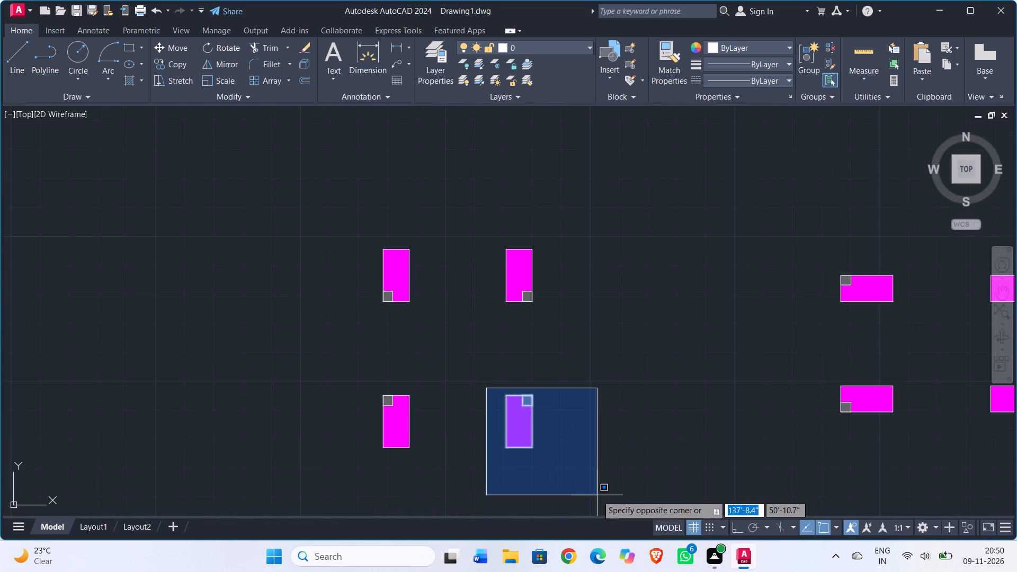
click(597, 495)
click(165, 61)
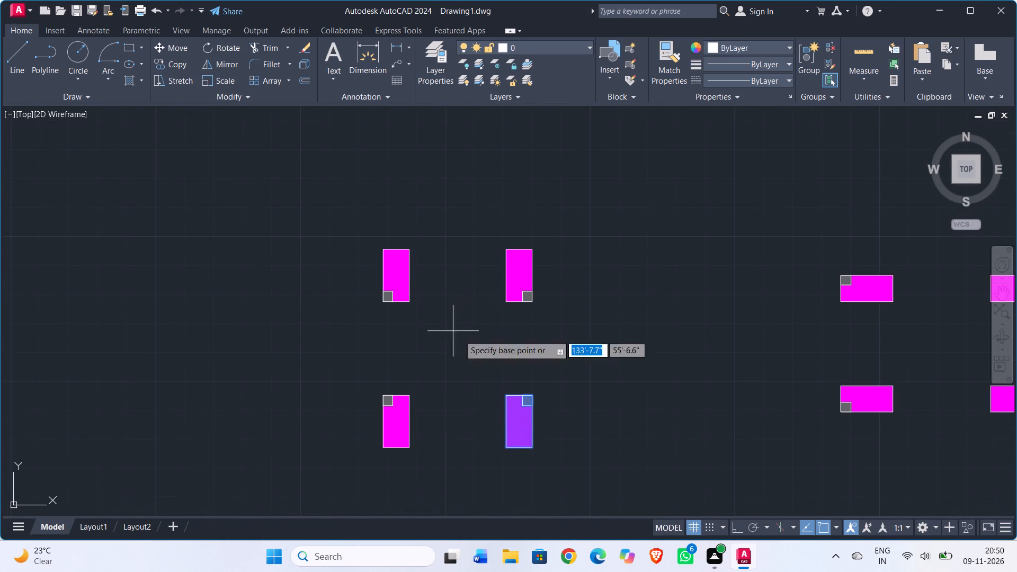
click(534, 394)
scroll(252, 271, down, 3)
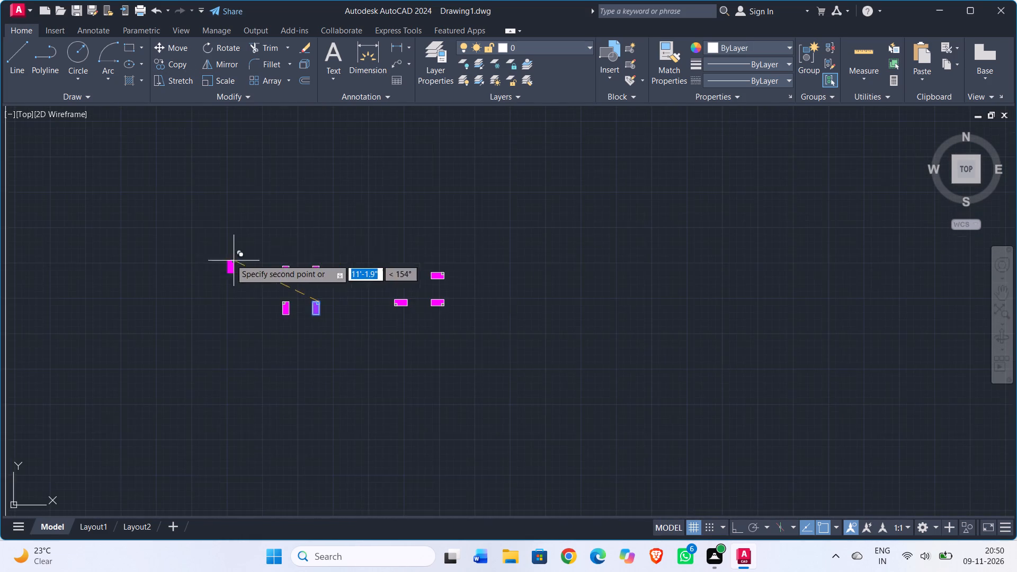
middle_drag(194, 243, 793, 252)
middle_drag(253, 186, 509, 376)
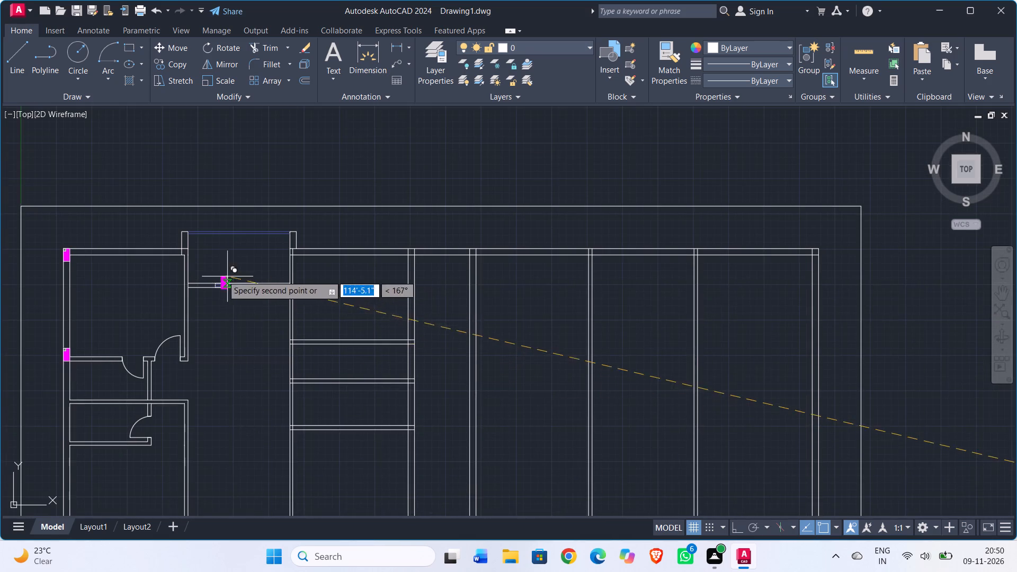
scroll(173, 258, up, 5)
click(220, 190)
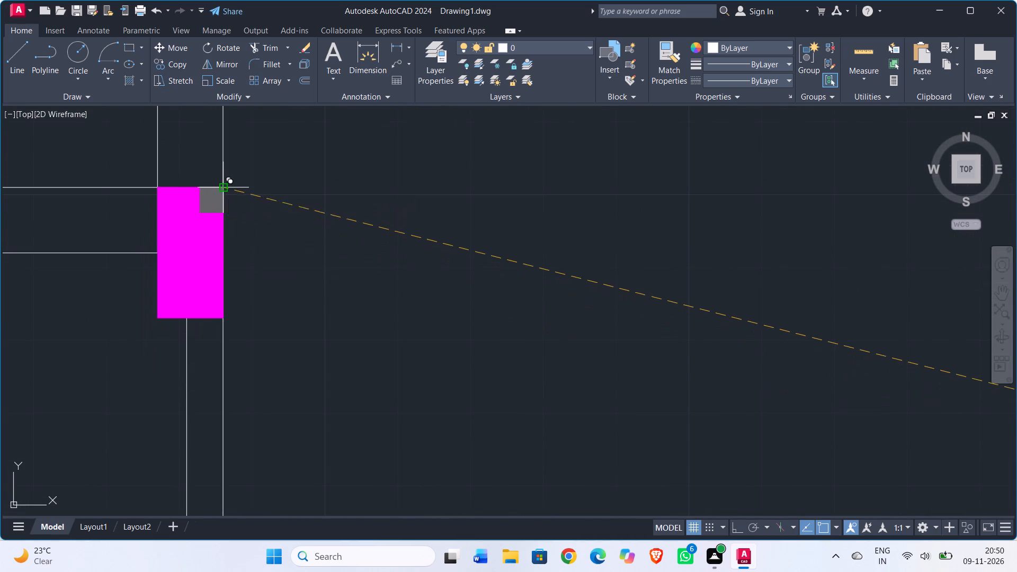
Place another copy of the column in the open space just east of the northwest room's southeast door.
scroll(245, 297, down, 4)
middle_drag(257, 295, 252, 177)
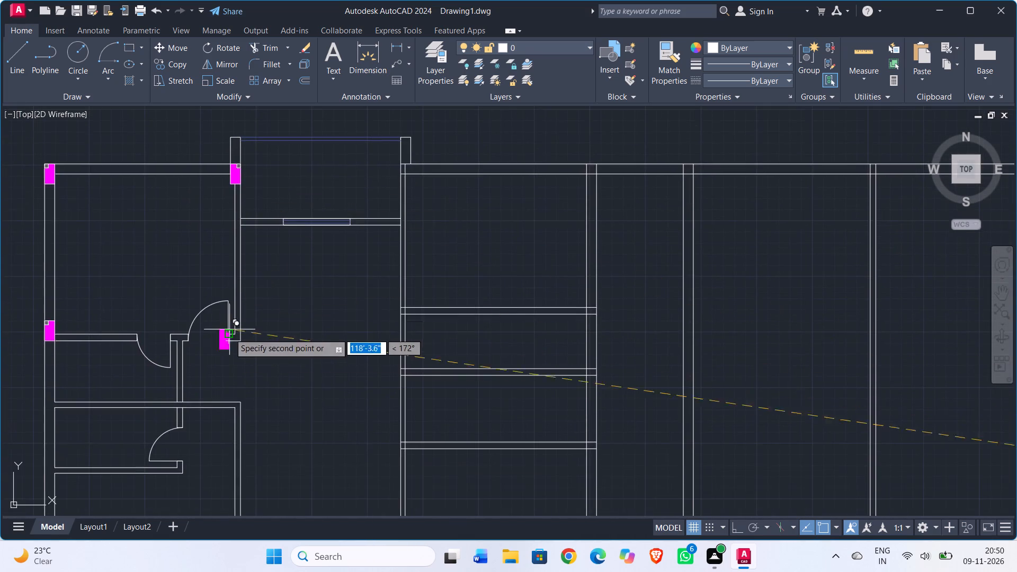
scroll(230, 350, up, 3)
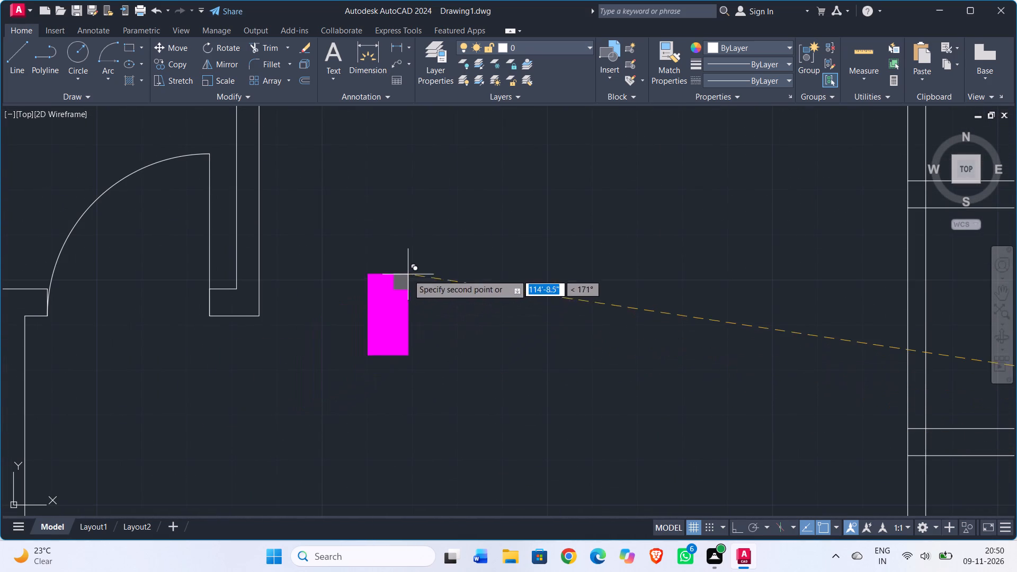
click(407, 269)
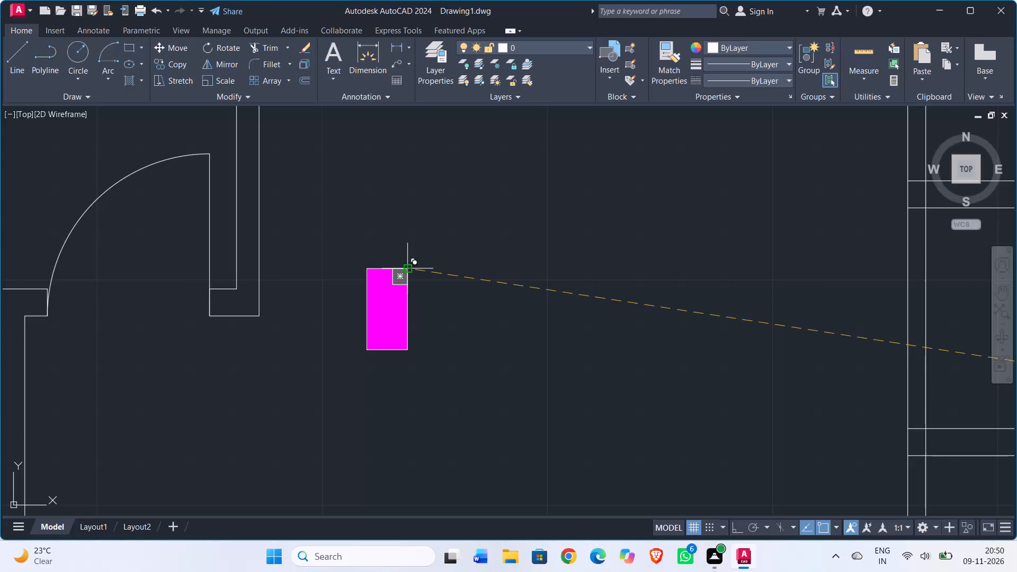
key(Escape)
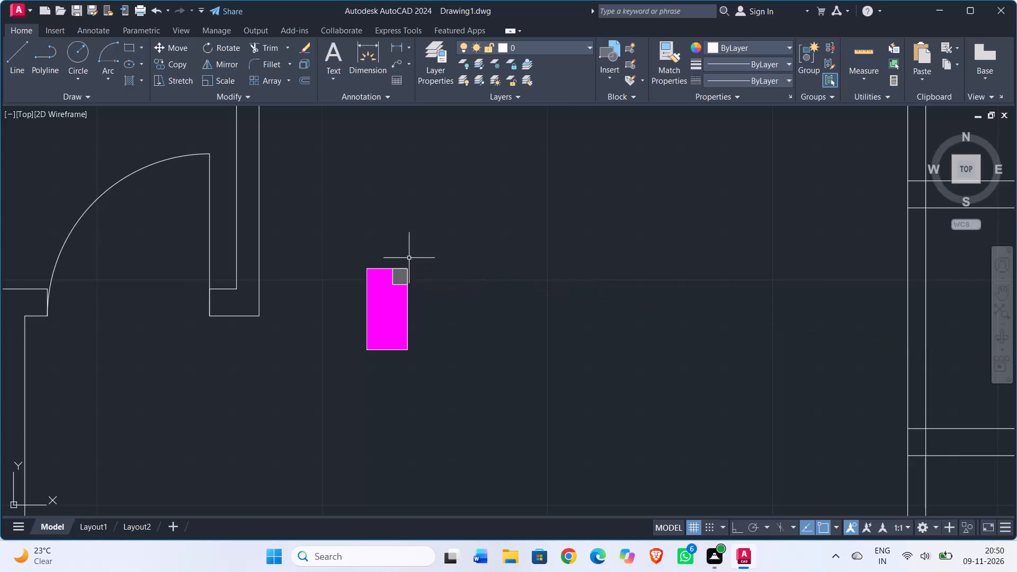
Move the new copy by its lower-right corner to the lower-right corner of the wall end beside the door.
scroll(409, 258, down, 1)
drag(335, 227, 342, 246)
click(436, 368)
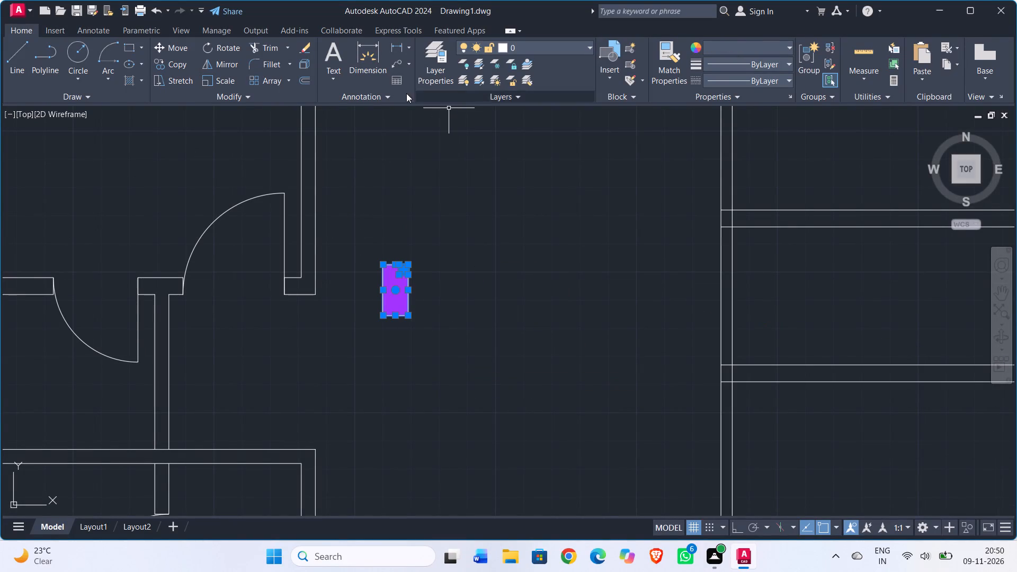
click(172, 50)
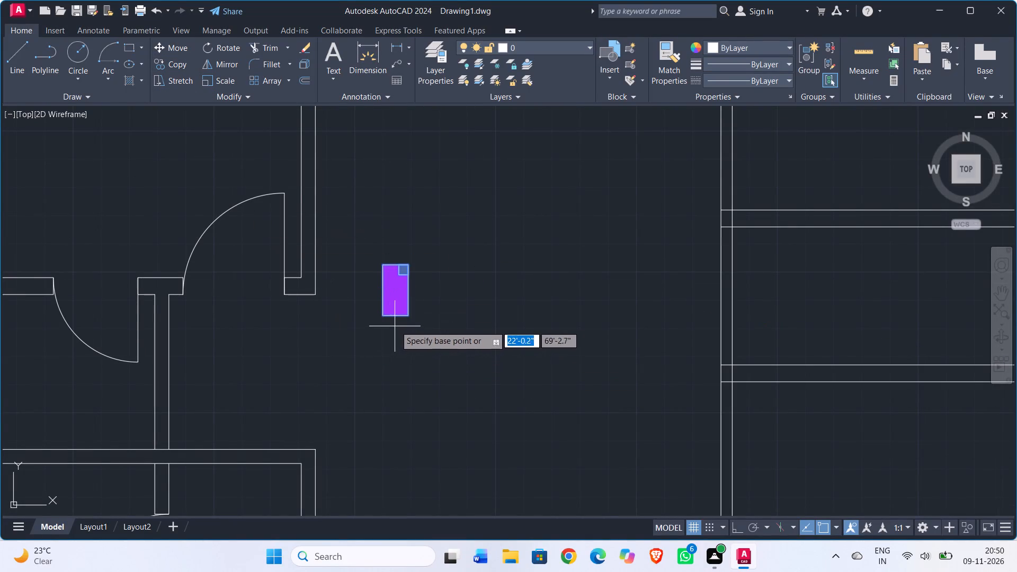
click(406, 317)
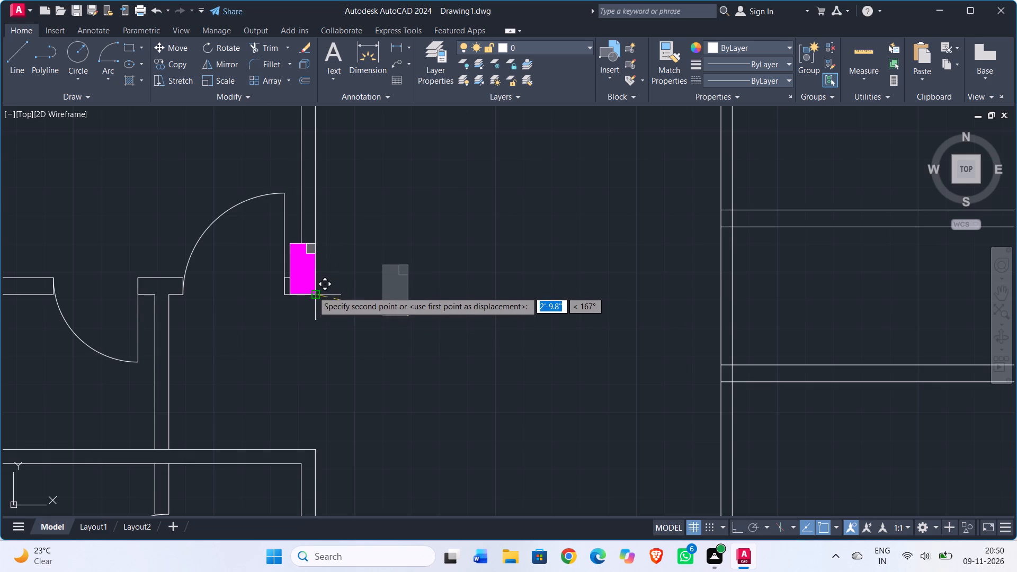
click(313, 290)
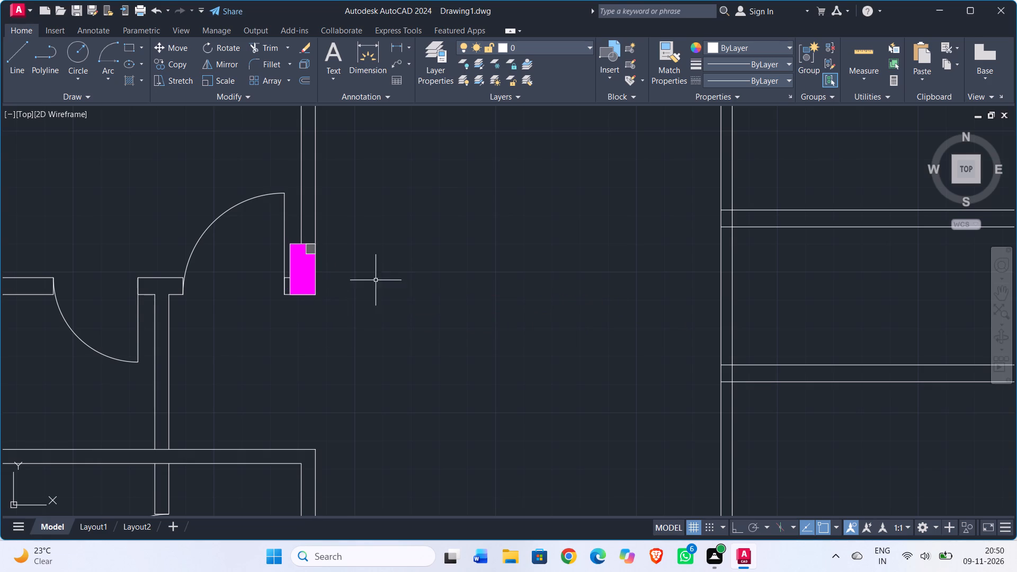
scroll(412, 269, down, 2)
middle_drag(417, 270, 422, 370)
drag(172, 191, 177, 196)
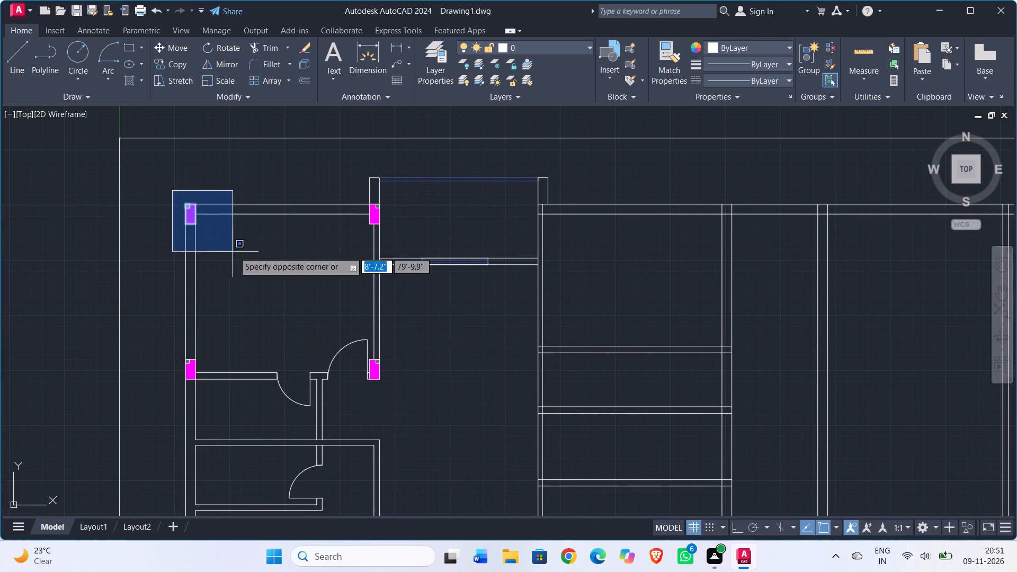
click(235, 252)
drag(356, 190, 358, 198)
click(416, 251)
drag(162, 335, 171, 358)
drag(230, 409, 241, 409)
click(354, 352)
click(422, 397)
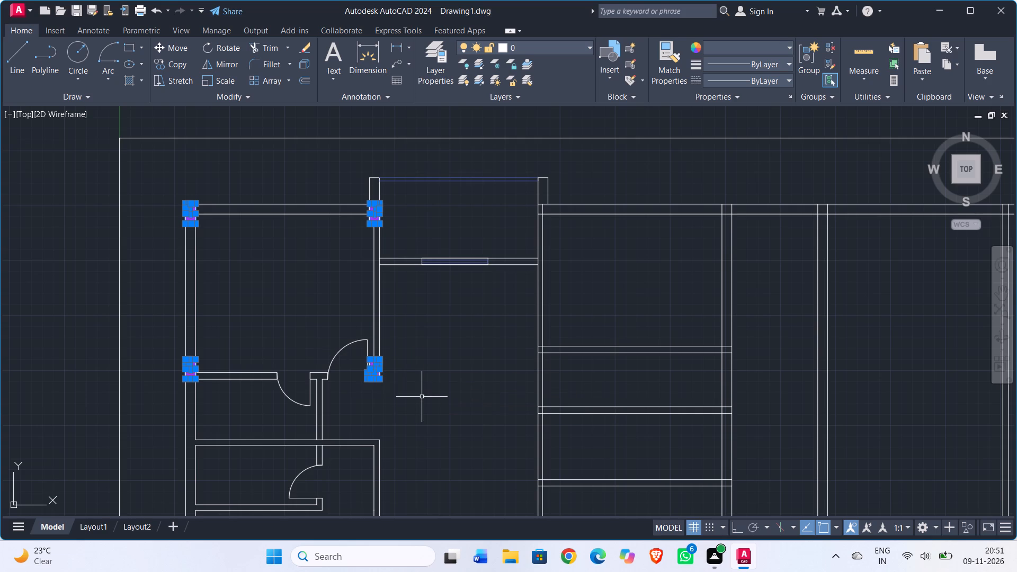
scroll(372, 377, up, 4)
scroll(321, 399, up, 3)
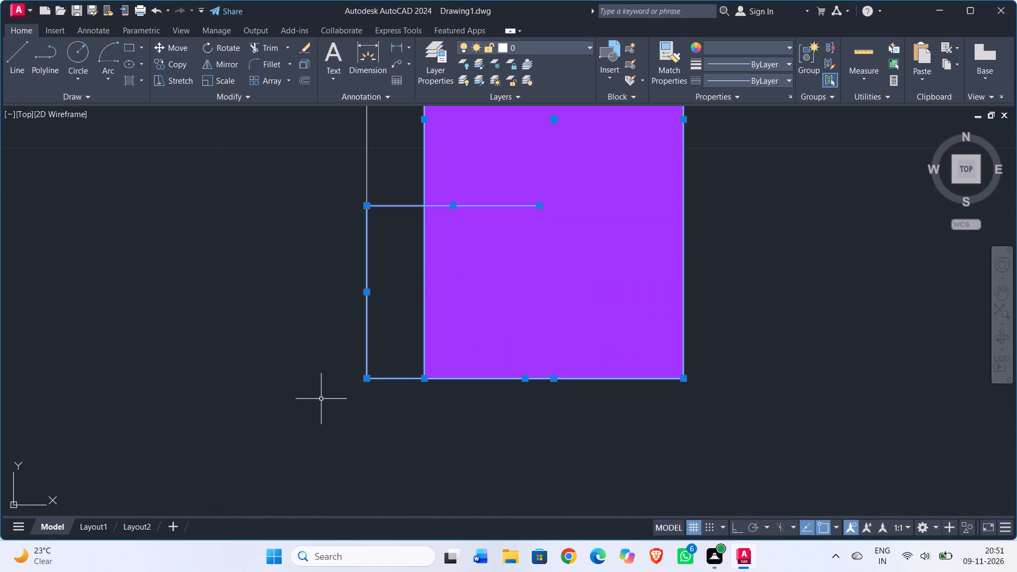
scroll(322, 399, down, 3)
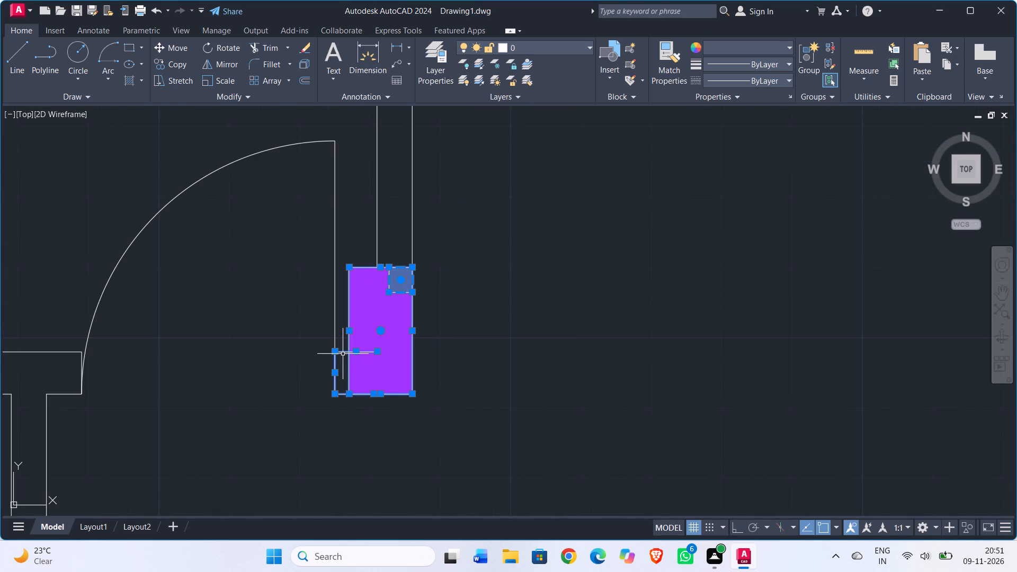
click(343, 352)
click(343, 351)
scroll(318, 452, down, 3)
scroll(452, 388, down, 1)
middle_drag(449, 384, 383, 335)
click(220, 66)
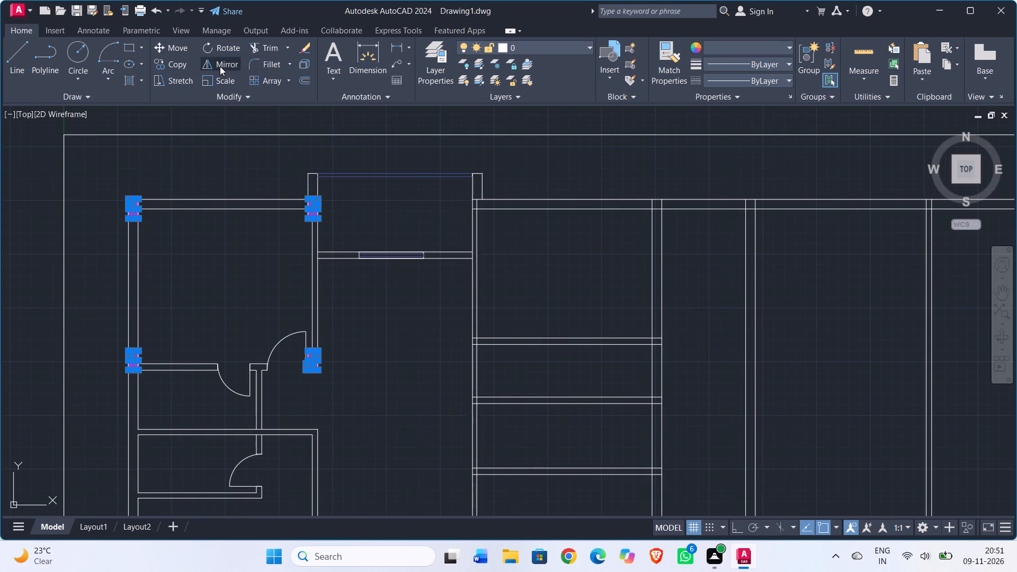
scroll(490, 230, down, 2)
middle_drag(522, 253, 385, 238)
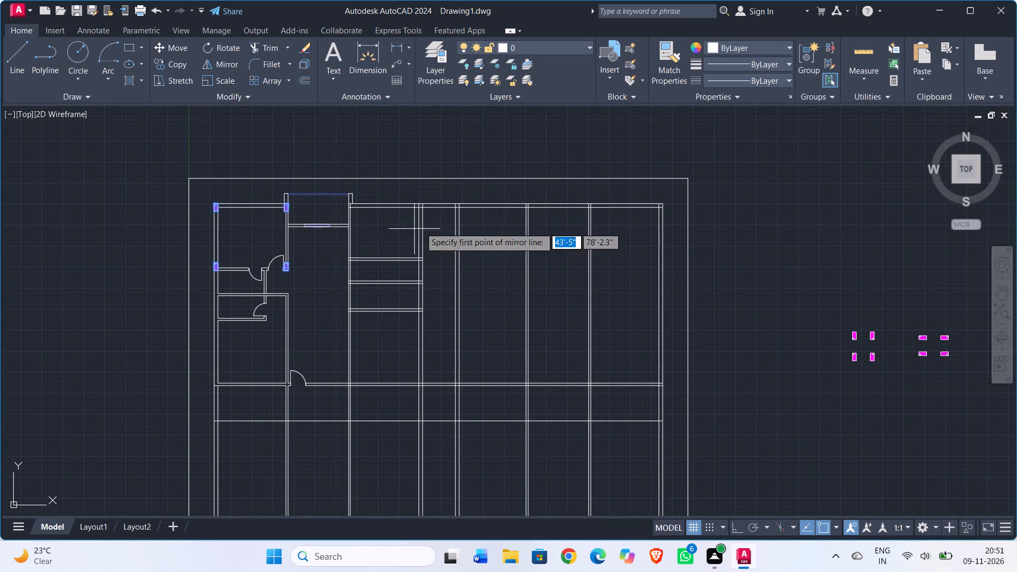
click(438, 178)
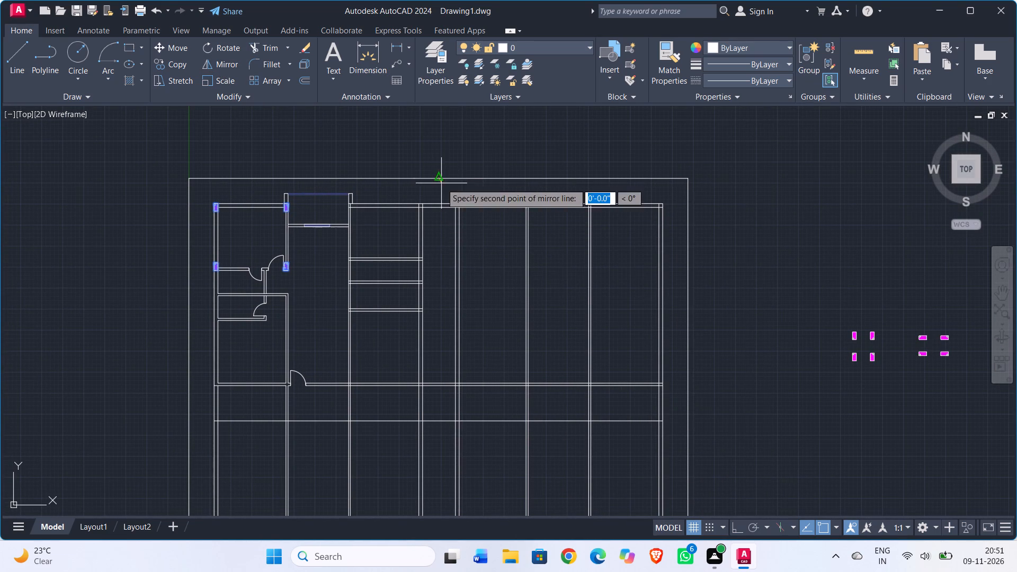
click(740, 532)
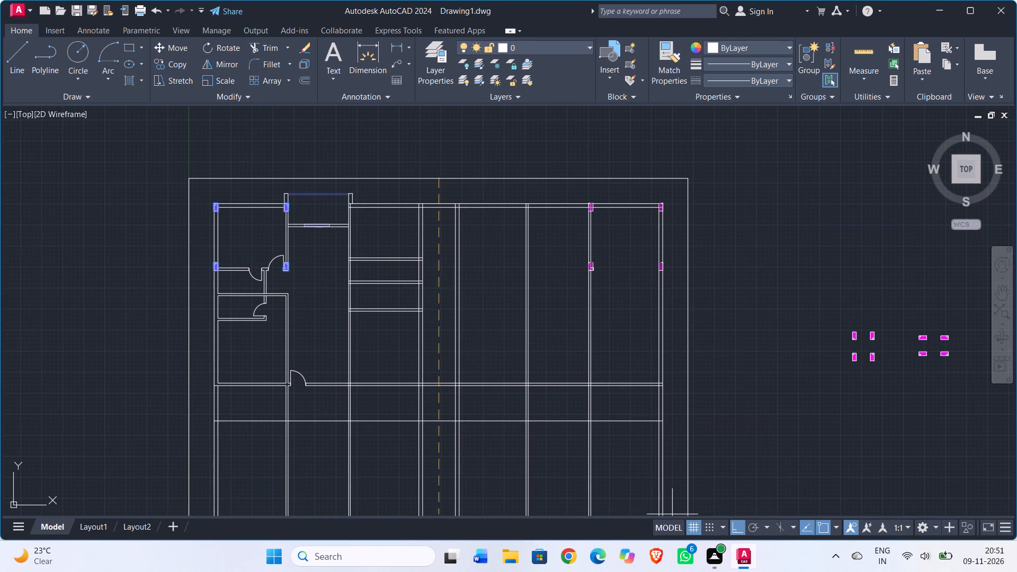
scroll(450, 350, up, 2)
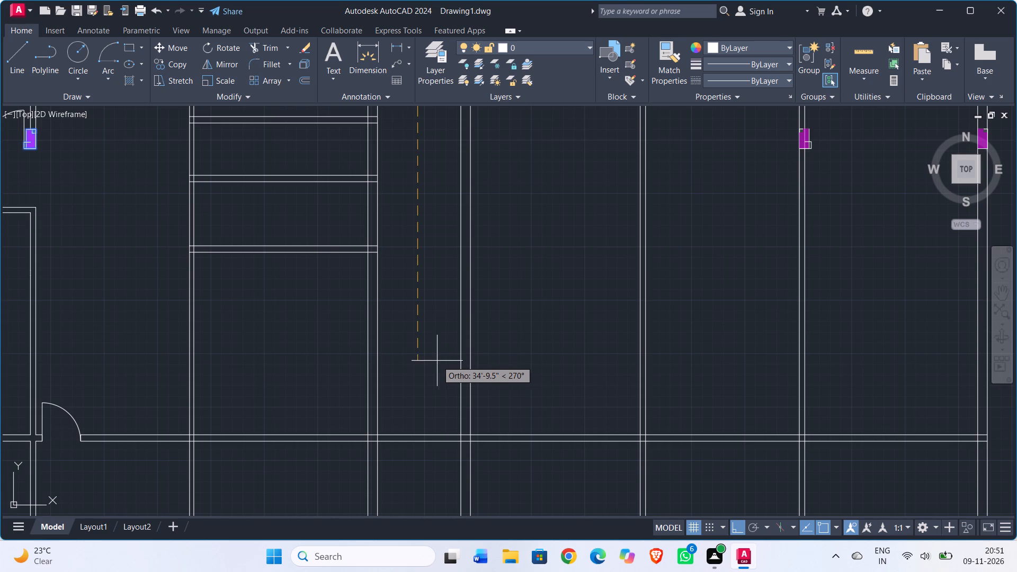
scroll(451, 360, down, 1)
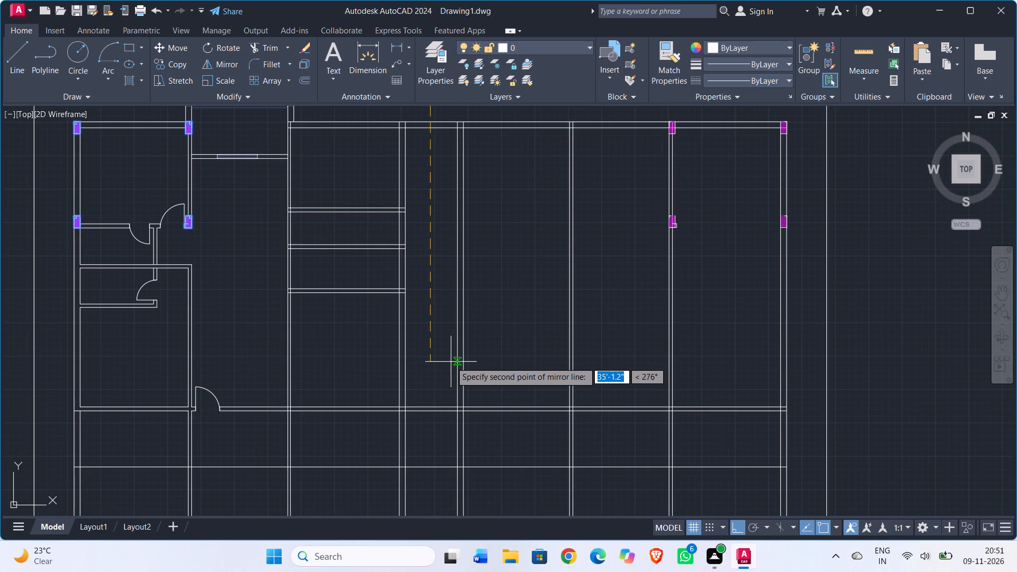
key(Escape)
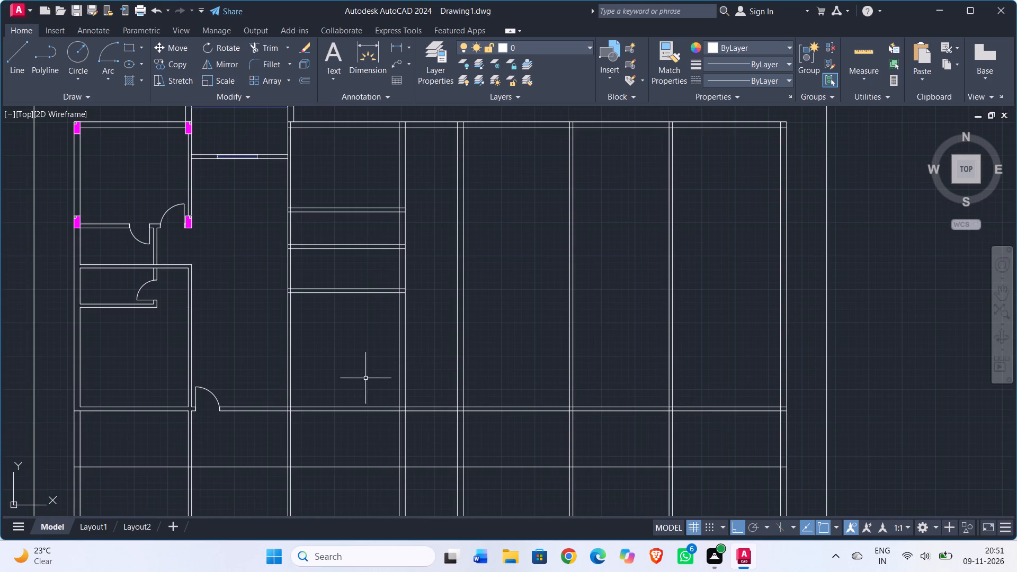
Copy the southwest vertical column of the set by its upper-right corner to where the projecting bay's east wall meets the north wall's outer face.
scroll(264, 315, down, 1)
middle_drag(264, 315, 315, 417)
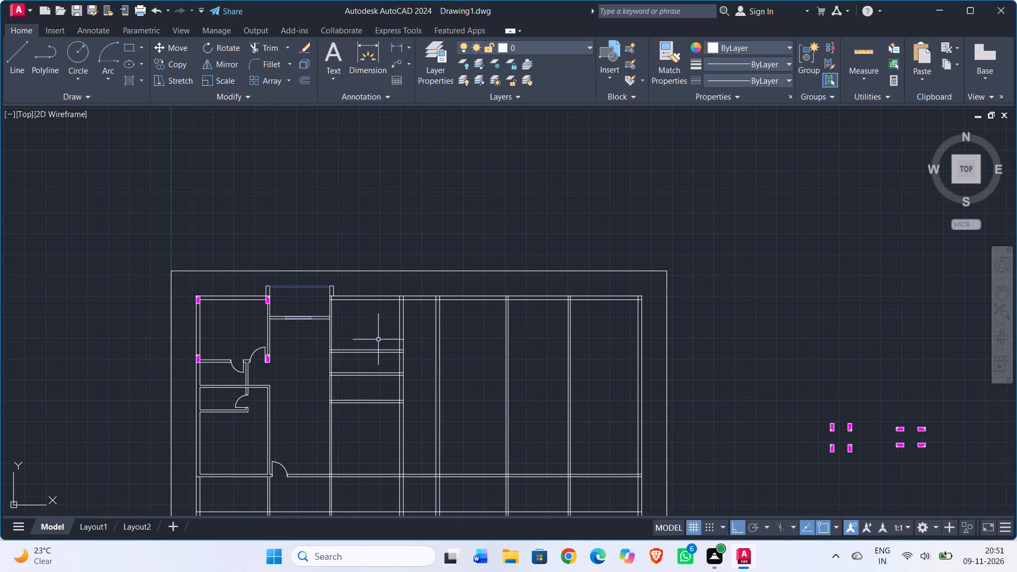
scroll(283, 333, up, 2)
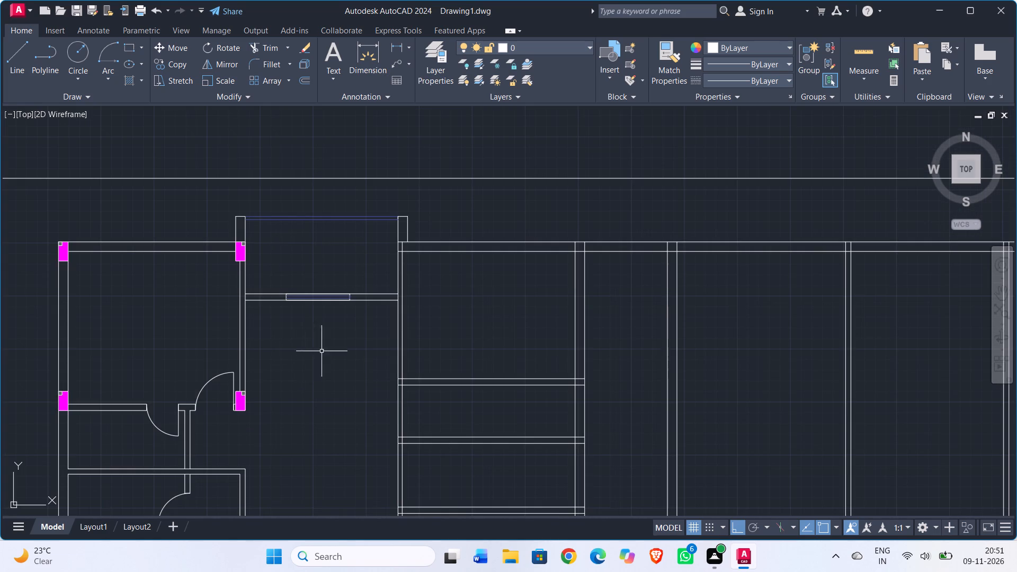
scroll(426, 285, up, 1)
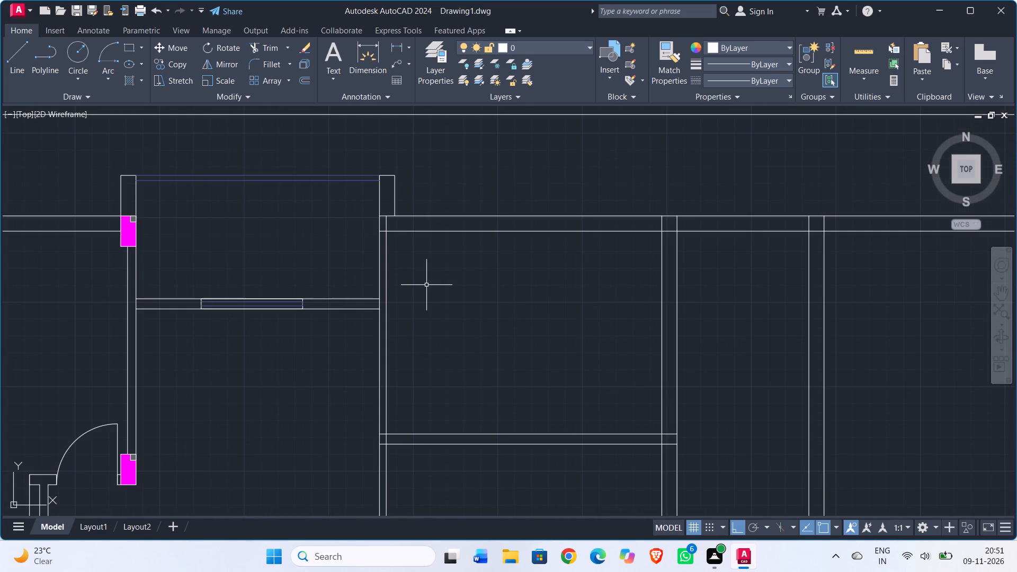
scroll(431, 284, down, 1)
middle_drag(440, 308, 313, 268)
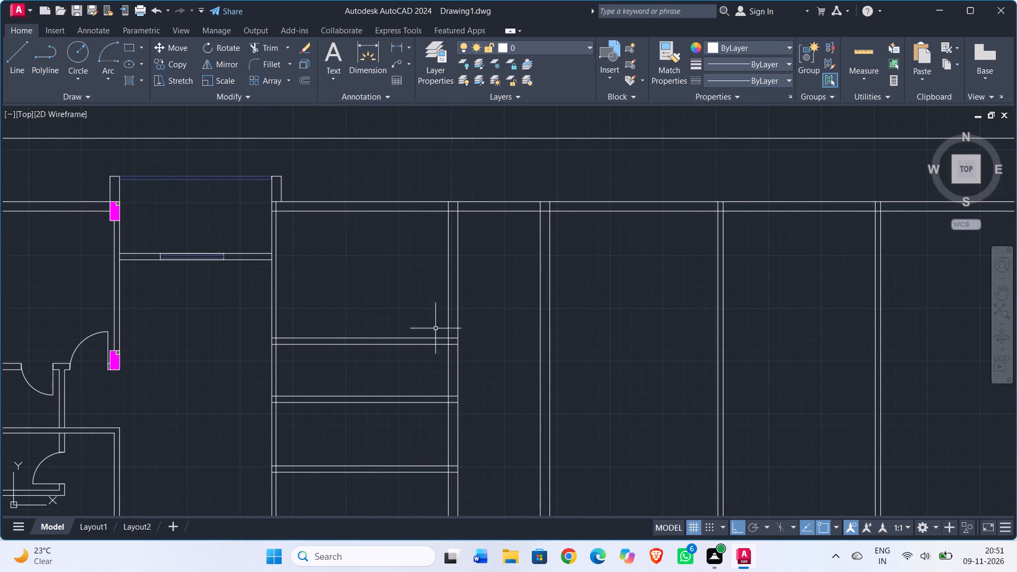
scroll(488, 344, down, 1)
scroll(587, 350, down, 2)
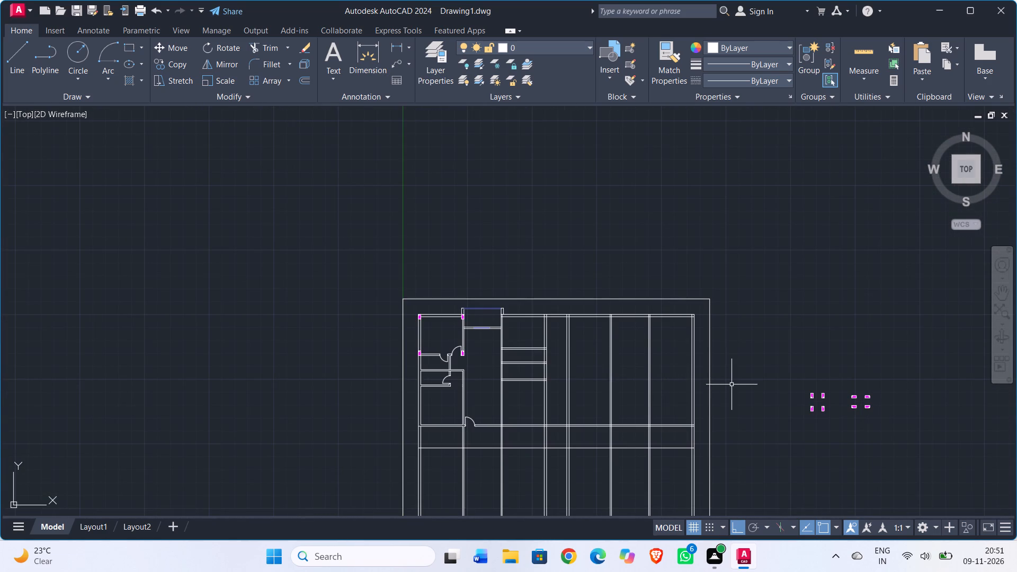
middle_drag(747, 411, 553, 387)
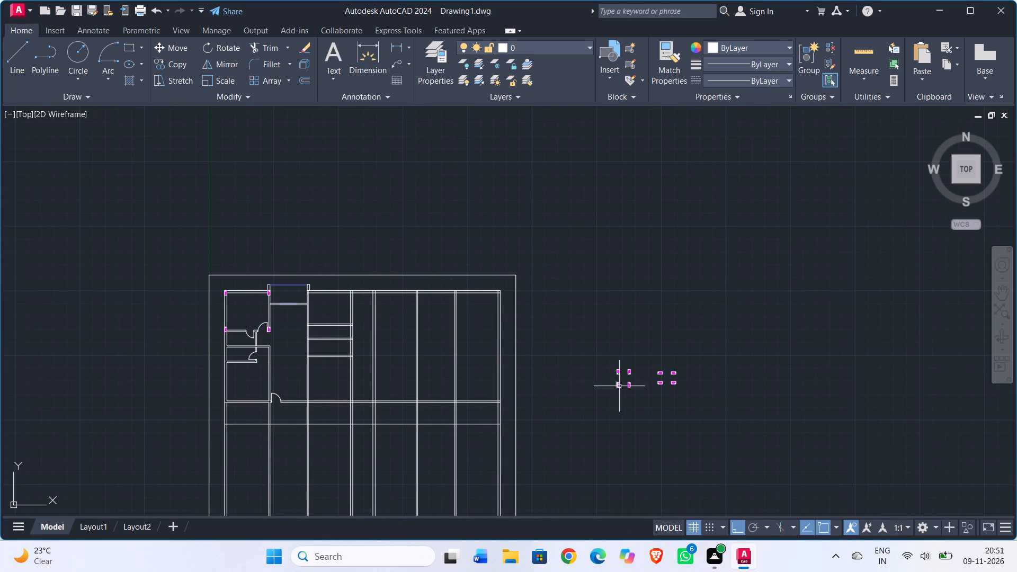
scroll(630, 372, up, 3)
scroll(561, 376, up, 3)
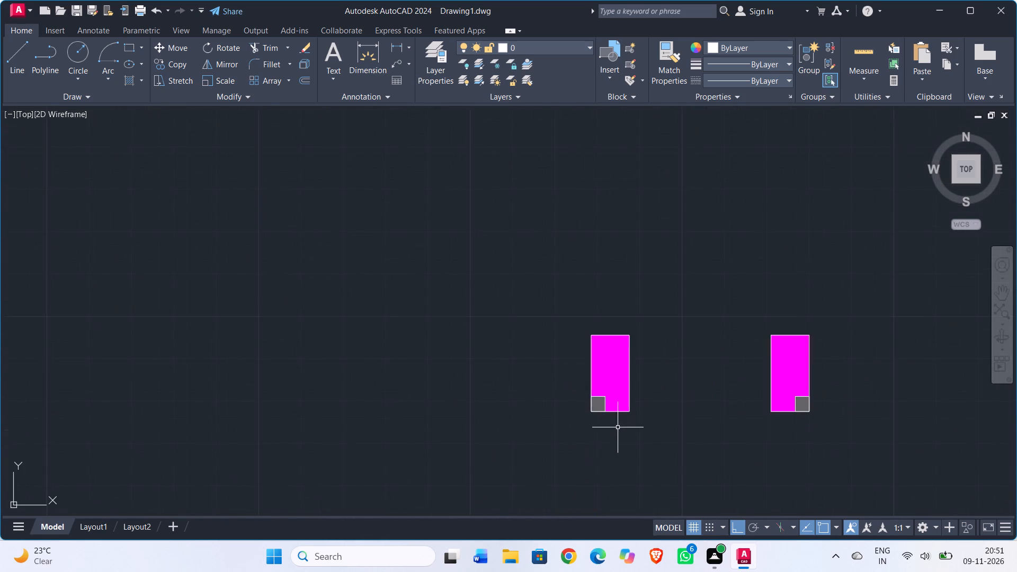
scroll(618, 428, down, 2)
middle_drag(629, 425, 610, 216)
scroll(584, 260, up, 2)
drag(545, 233, 564, 307)
click(706, 415)
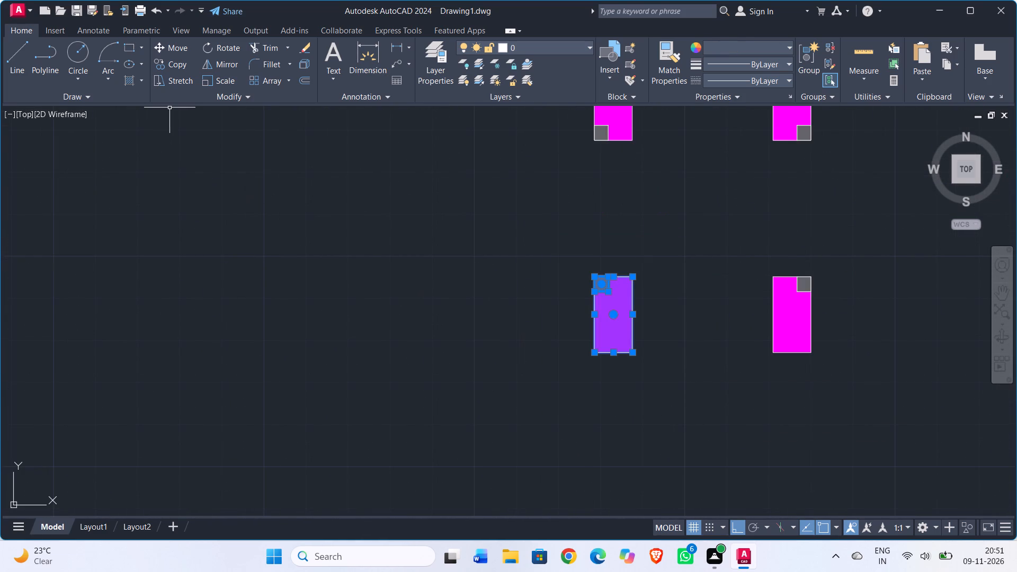
click(173, 61)
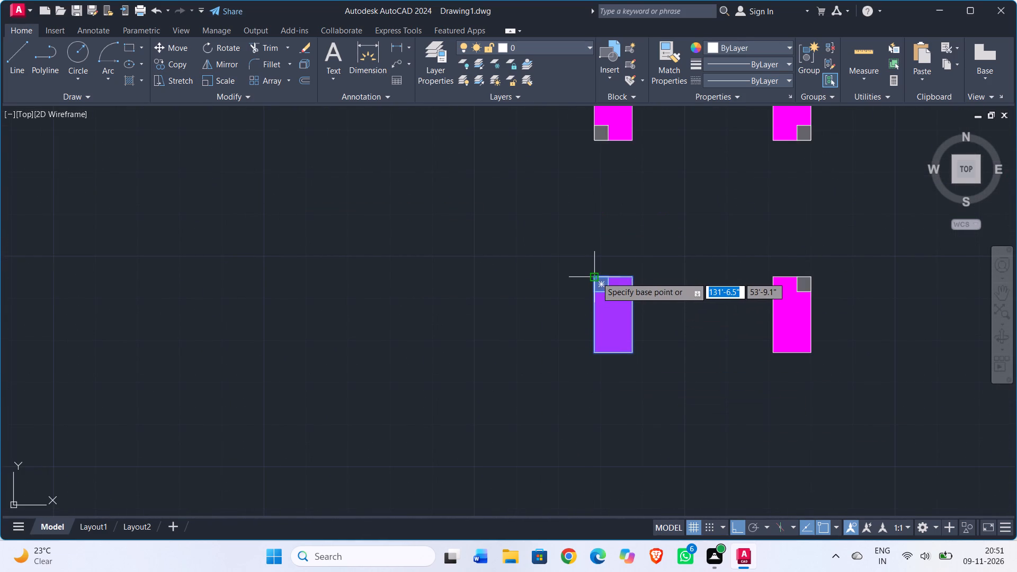
drag(633, 278, 627, 278)
scroll(400, 243, down, 1)
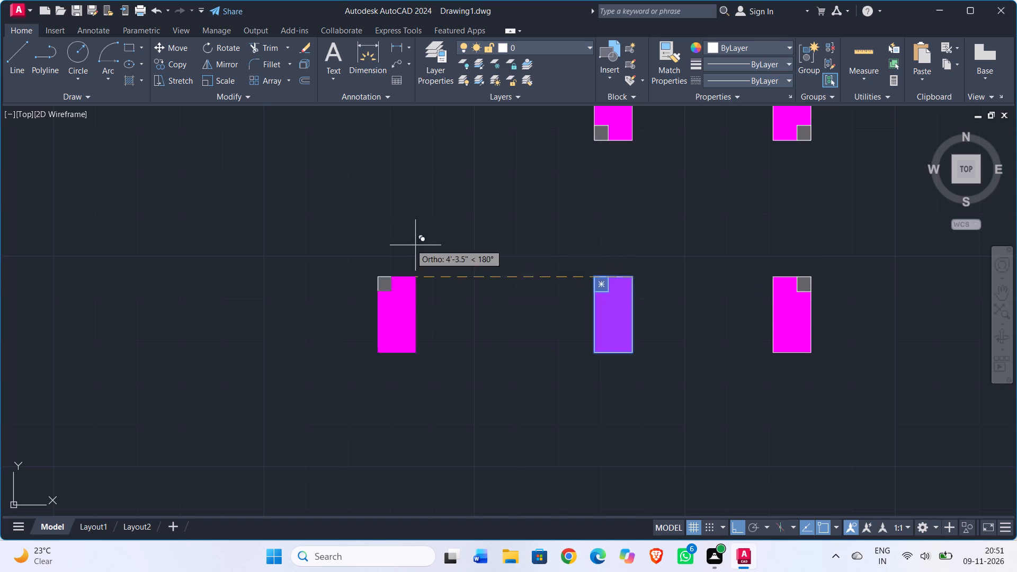
scroll(407, 243, down, 2)
middle_drag(290, 230, 619, 329)
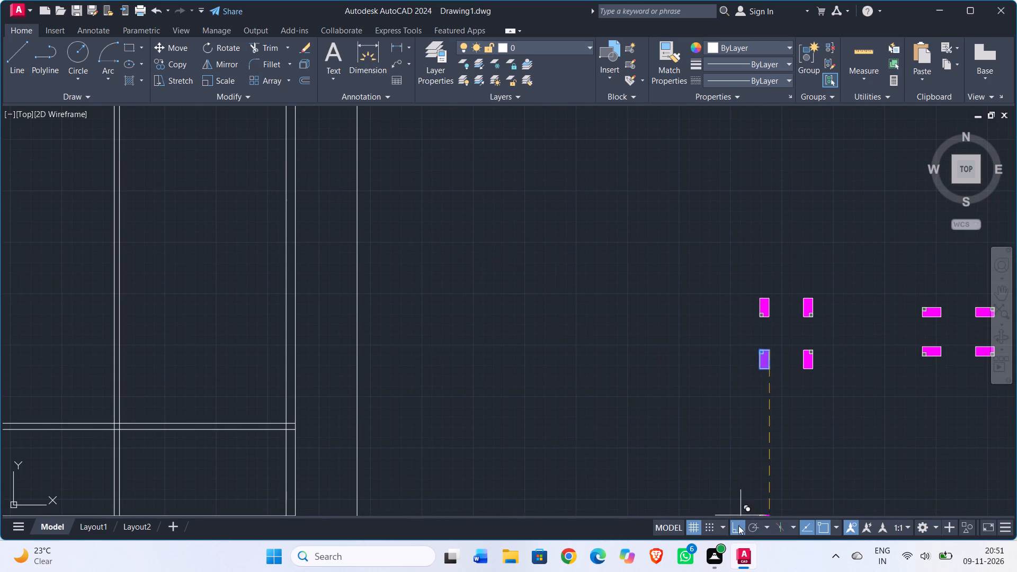
click(738, 525)
scroll(427, 284, down, 2)
middle_drag(420, 276, 630, 380)
scroll(281, 288, up, 2)
scroll(282, 202, up, 1)
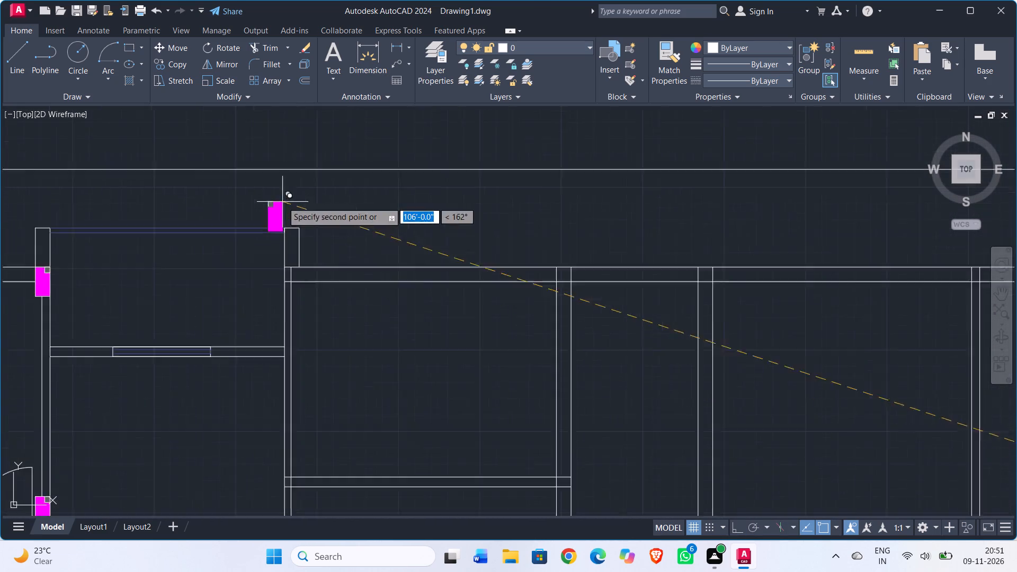
scroll(282, 202, up, 2)
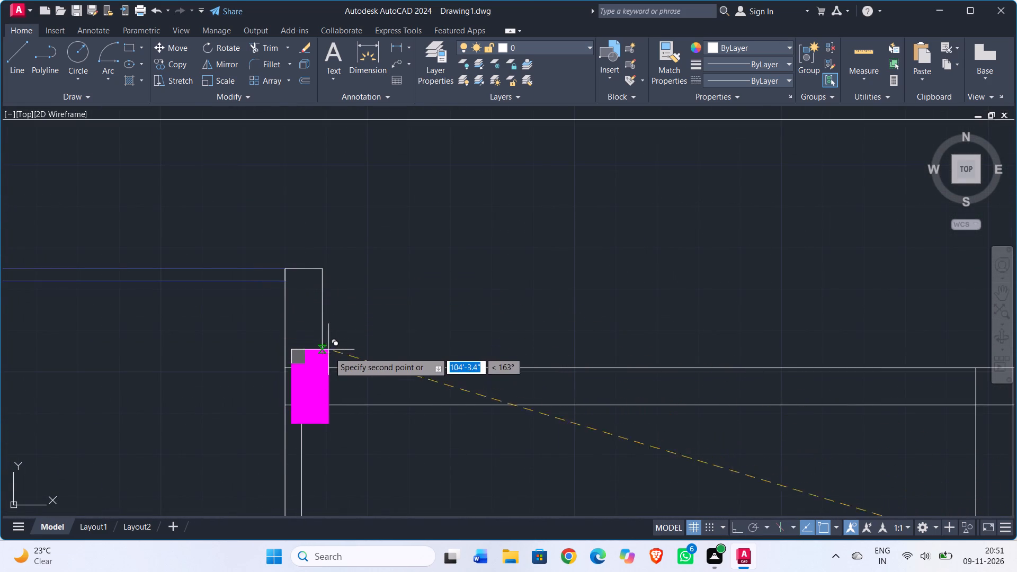
click(320, 368)
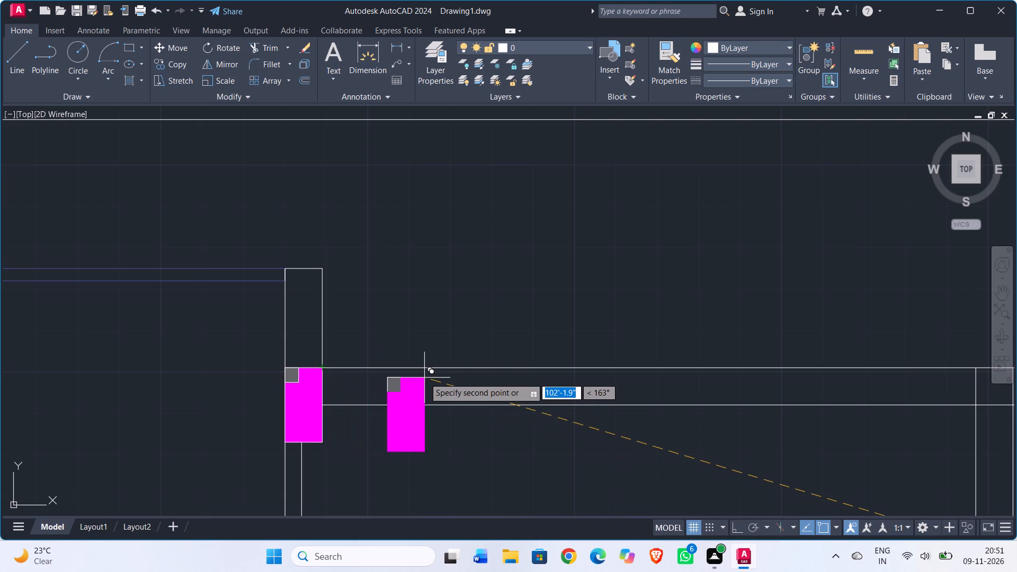
Place another copy of the column in the open space south of the bay's window, just west of the east wall.
scroll(424, 378, down, 1)
middle_drag(423, 389, 426, 191)
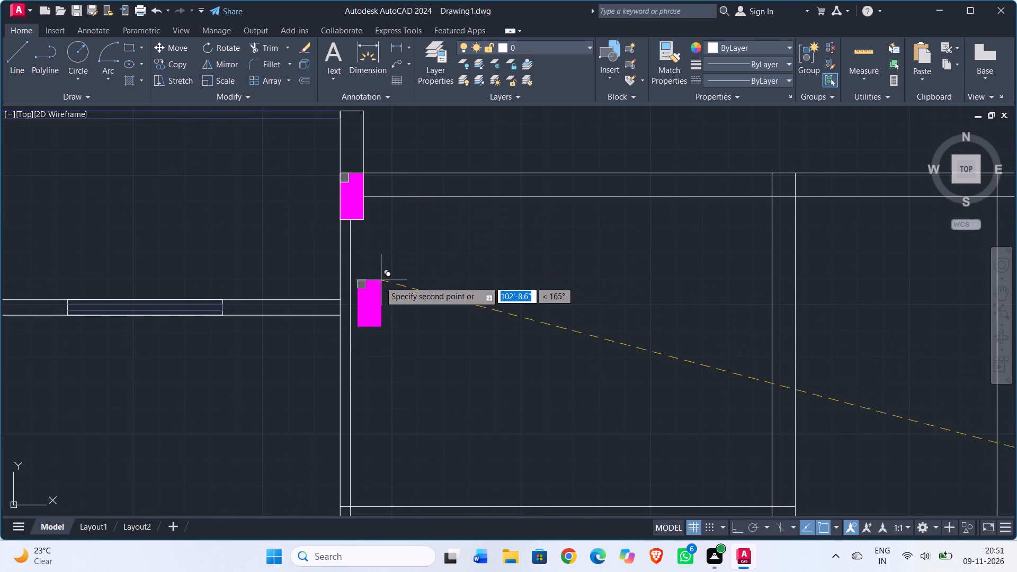
scroll(376, 287, down, 2)
middle_drag(390, 304, 392, 192)
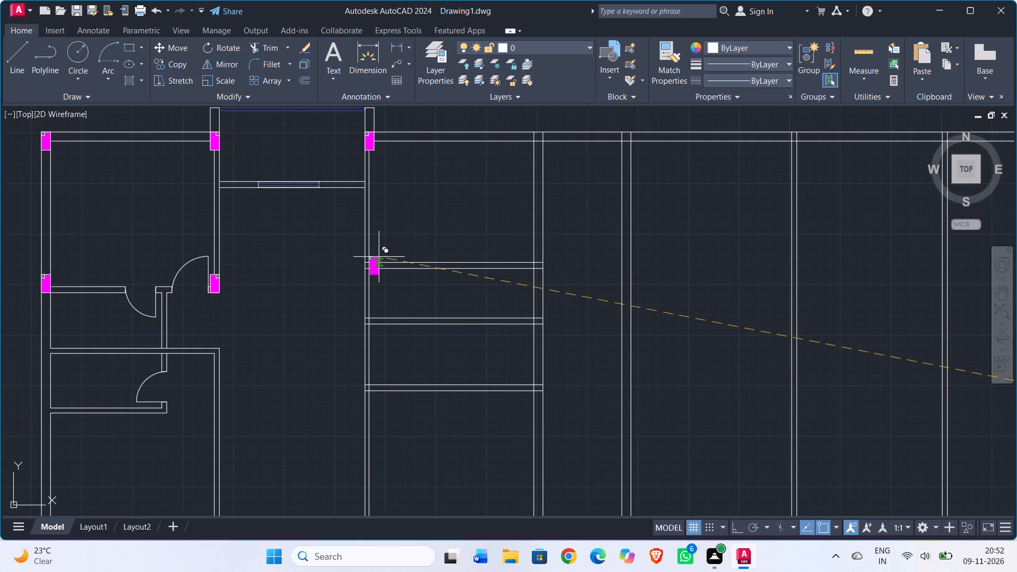
scroll(310, 264, down, 1)
middle_drag(310, 275, 309, 306)
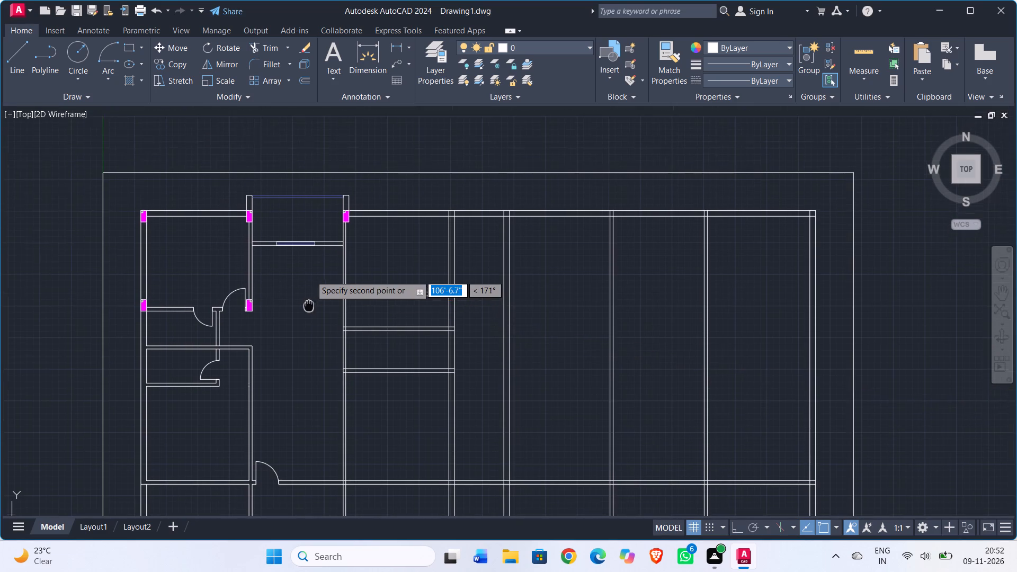
middle_drag(309, 306, 308, 307)
middle_drag(430, 257, 361, 272)
scroll(376, 238, up, 2)
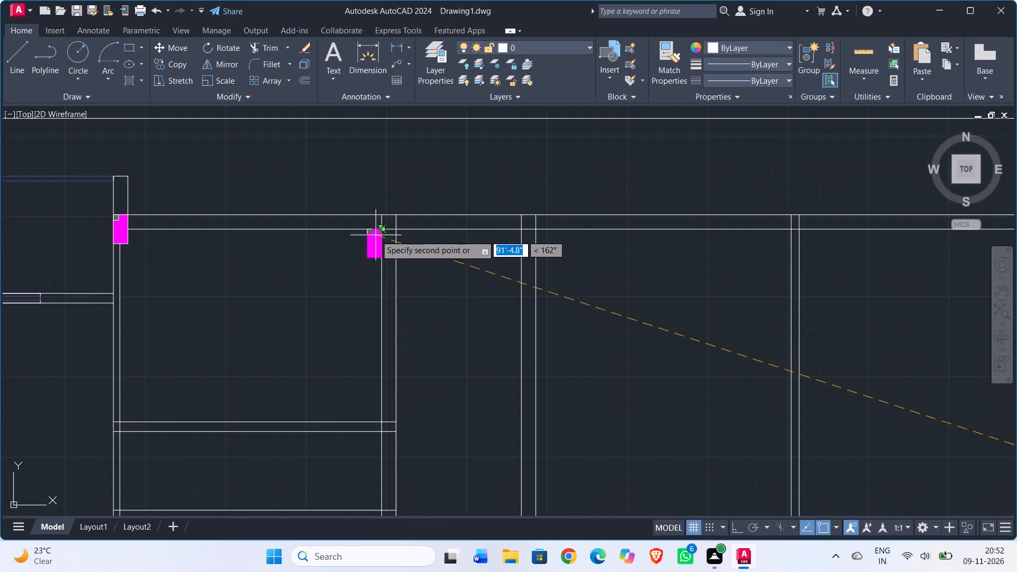
scroll(373, 229, up, 2)
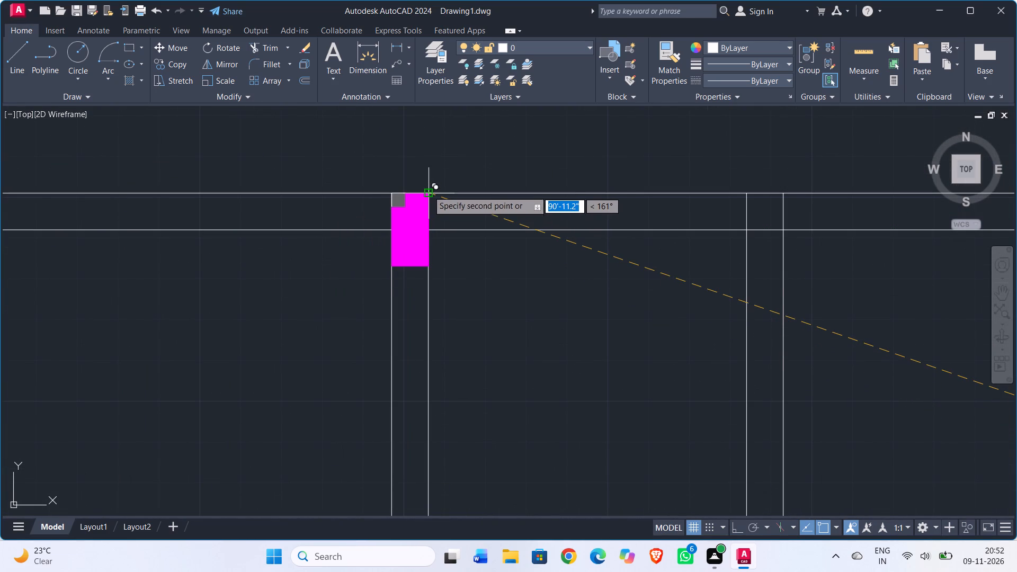
scroll(364, 198, down, 4)
scroll(239, 211, up, 3)
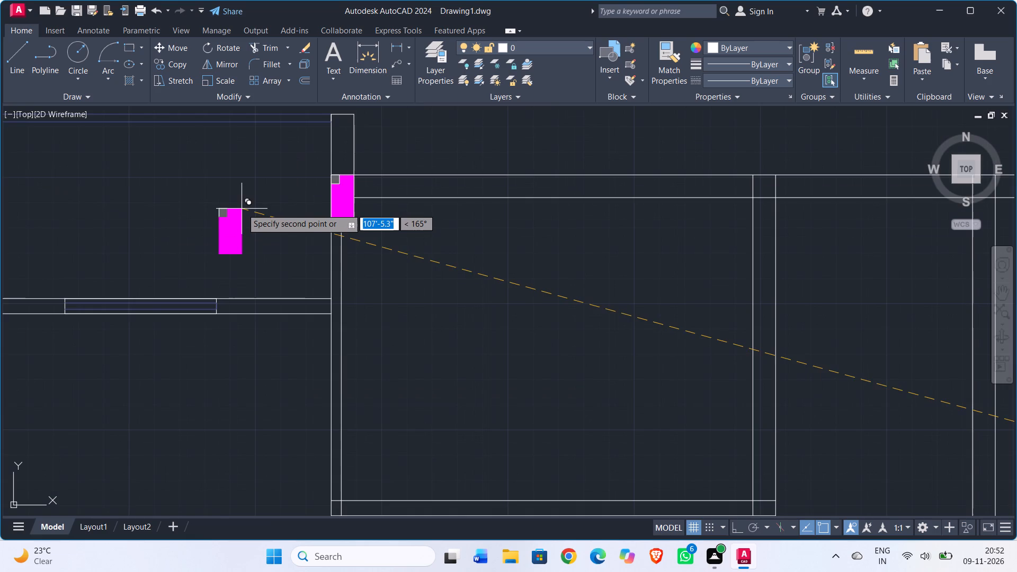
scroll(245, 208, down, 2)
middle_drag(245, 208, 391, 236)
scroll(334, 239, up, 2)
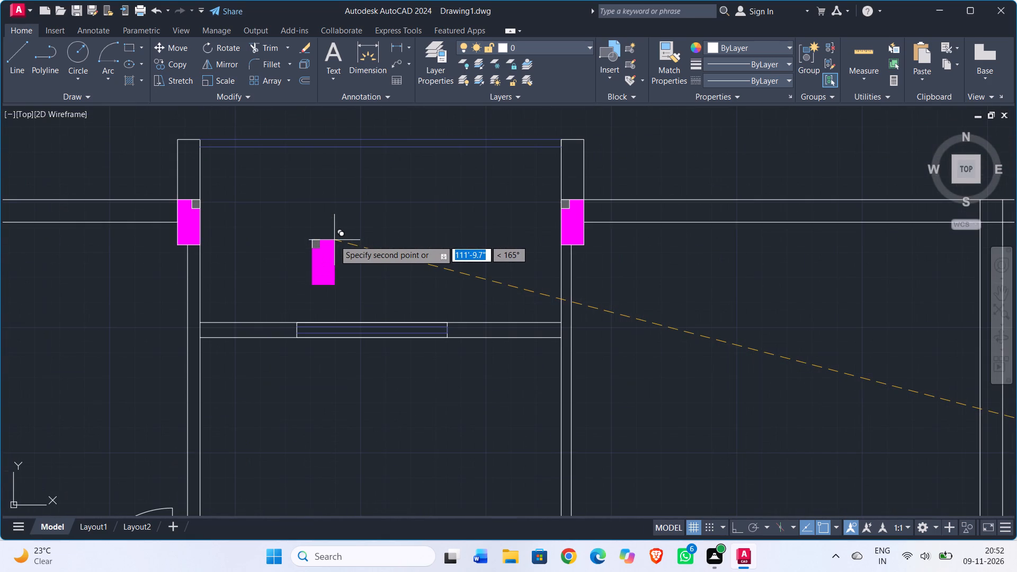
scroll(584, 309, down, 1)
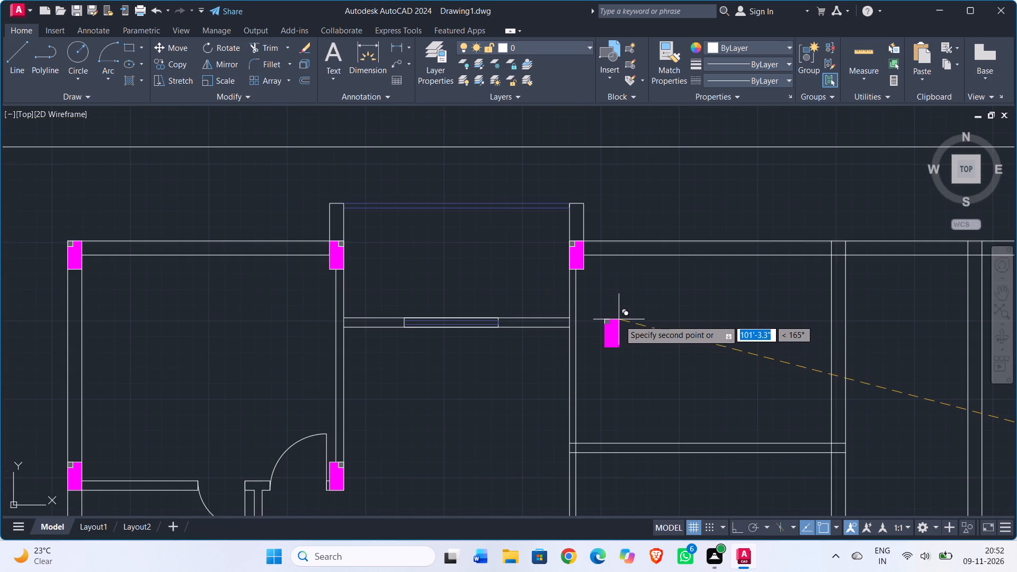
middle_drag(612, 319, 555, 204)
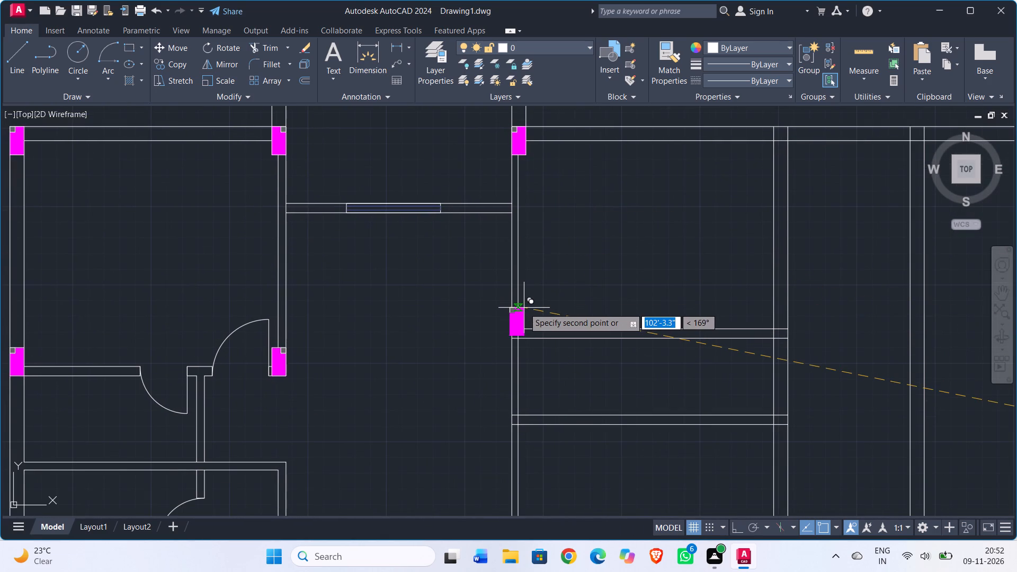
scroll(524, 307, up, 1)
click(432, 301)
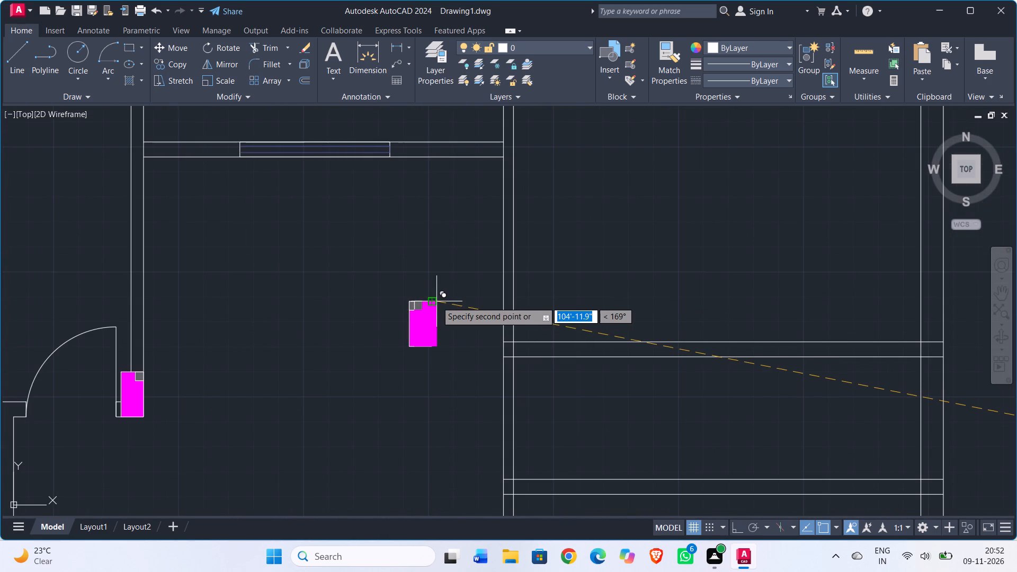
key(Escape)
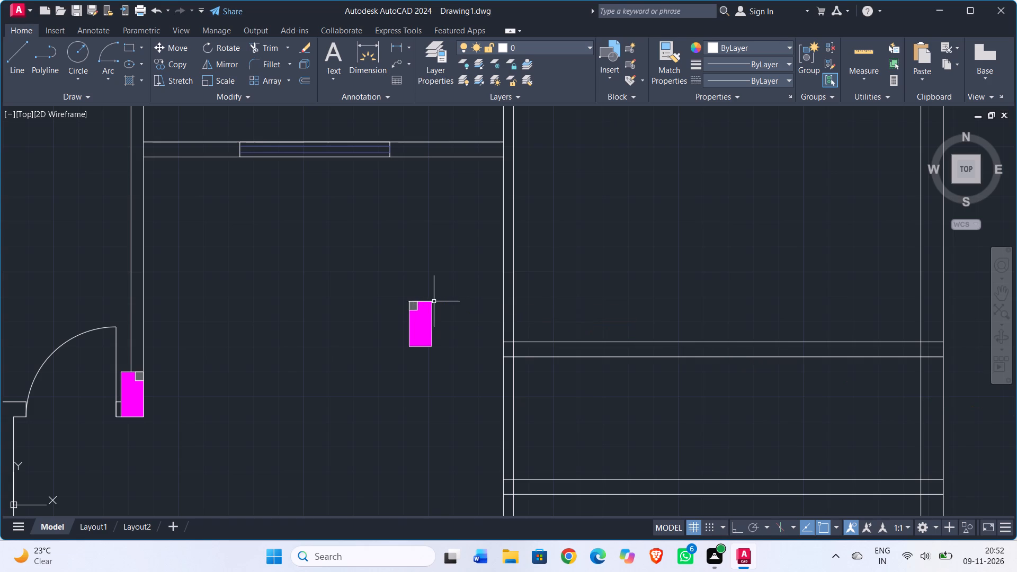
Move the new copy by its lower-left corner to where the cross wall's lower line meets the vertical wall's west face.
drag(394, 287, 387, 314)
click(456, 397)
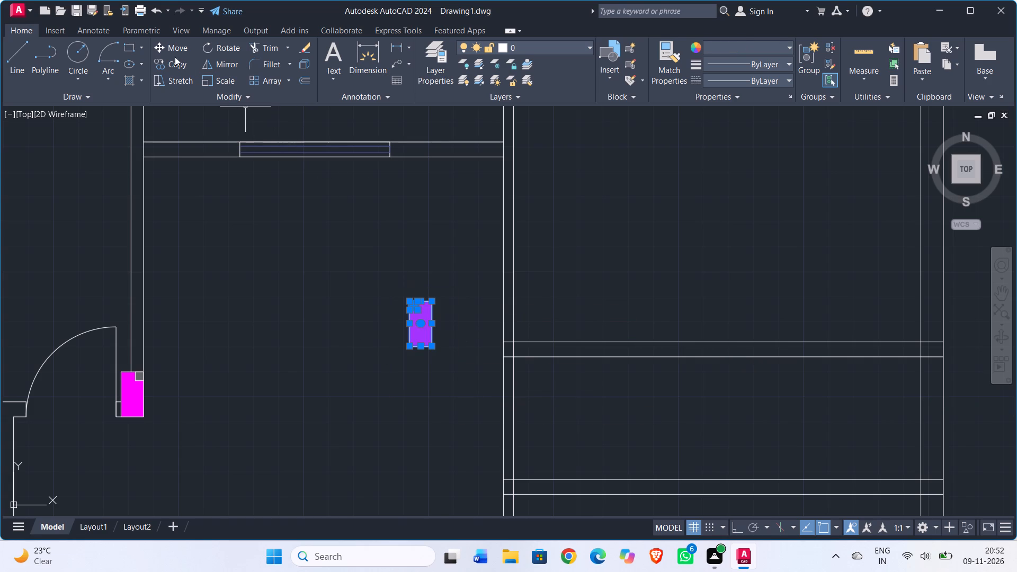
click(175, 52)
click(412, 345)
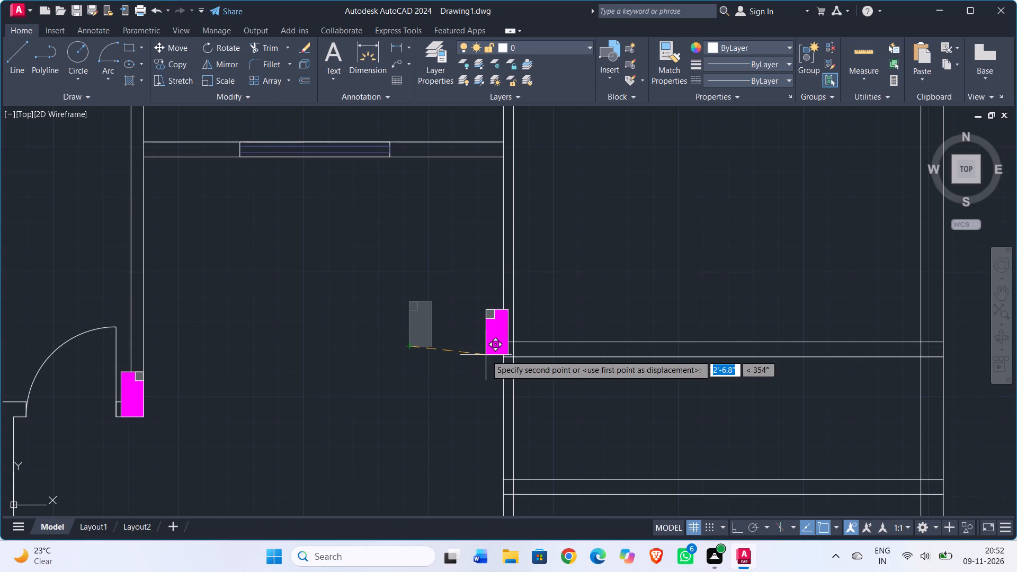
click(505, 358)
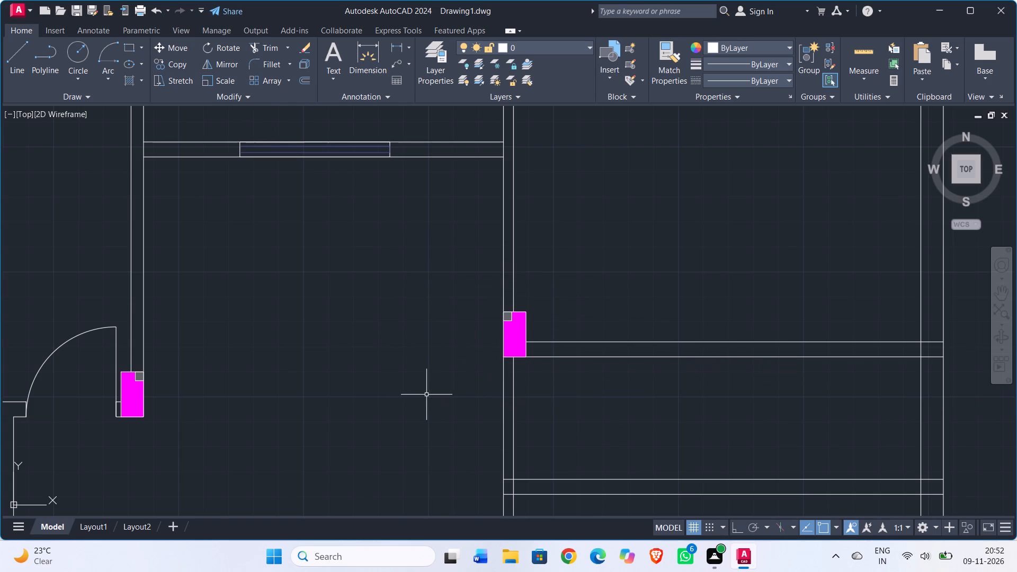
Draw a line across the cross wall's thickness along the east face of the newly placed column.
scroll(531, 338, up, 3)
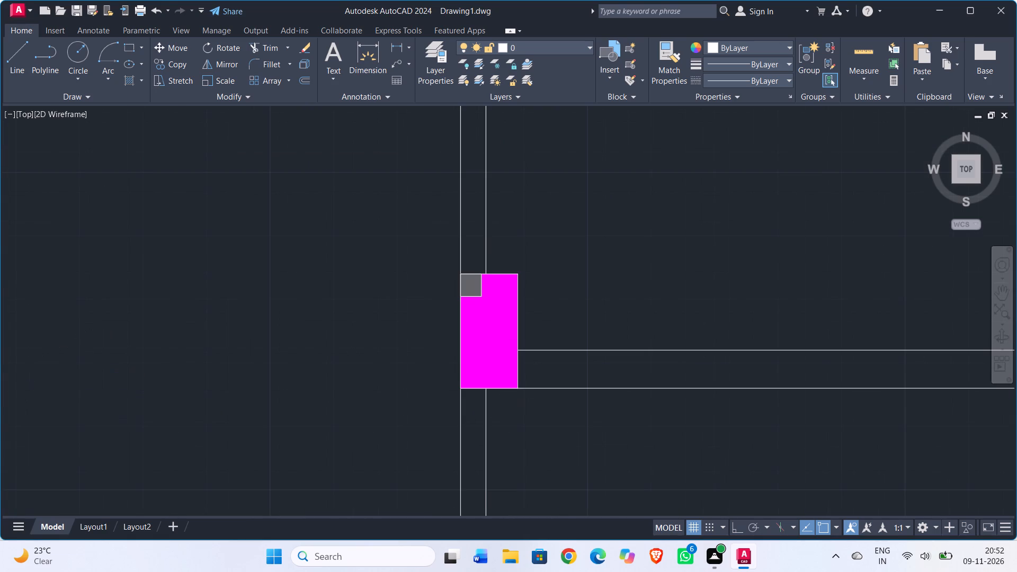
scroll(530, 303, down, 3)
middle_drag(550, 300, 475, 305)
scroll(462, 335, up, 2)
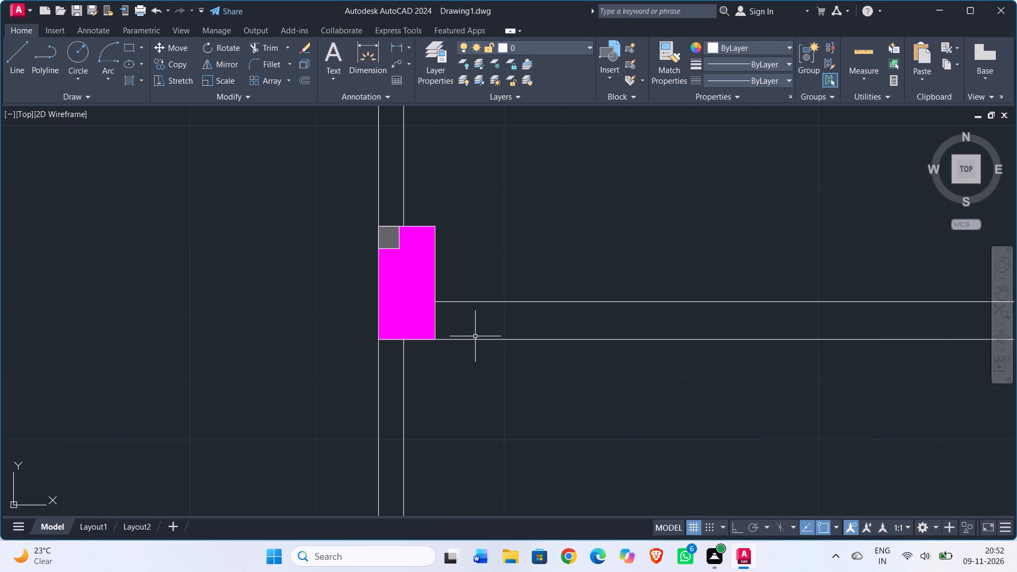
key(l)
key(Return)
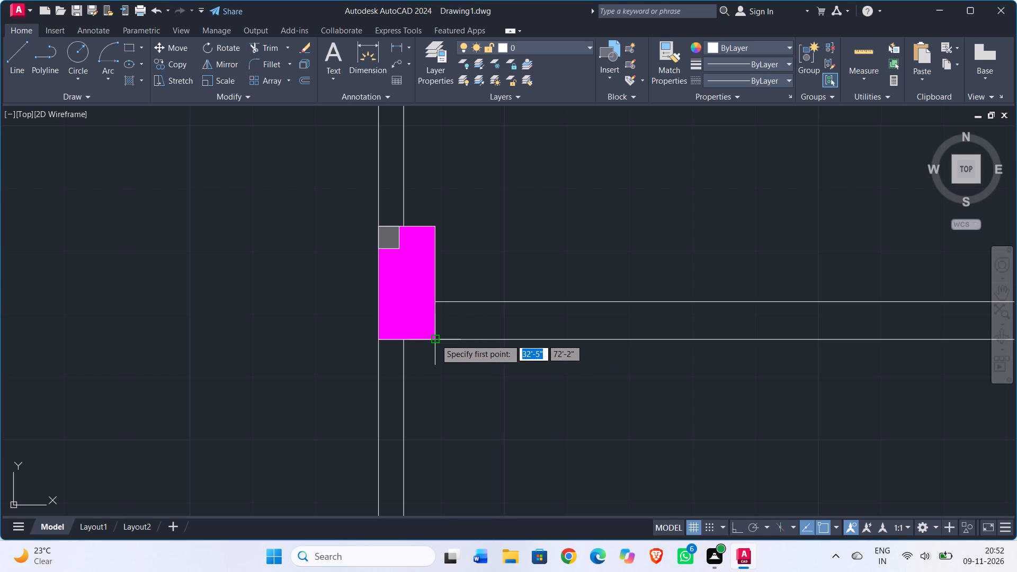
click(435, 339)
click(438, 301)
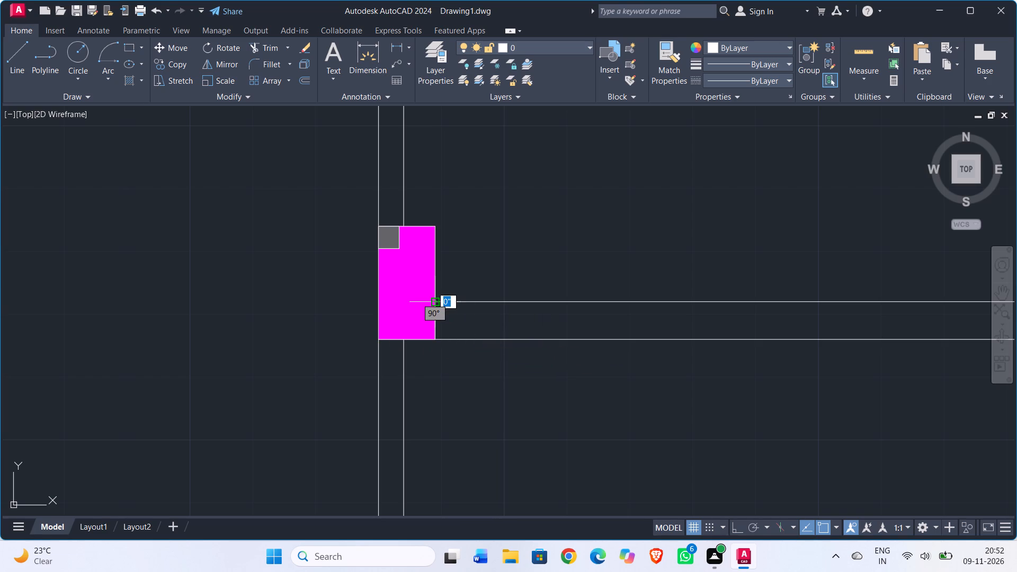
key(Escape)
Offset the short line at the column's east face 6" to the east within the cross wall.
text(off)
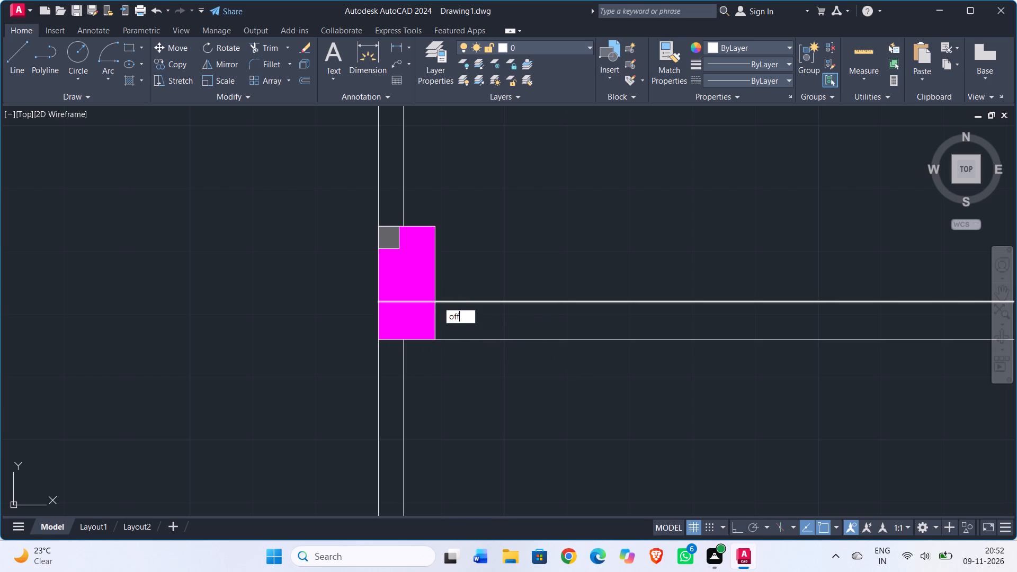
key(Return)
text(6")
key(Return)
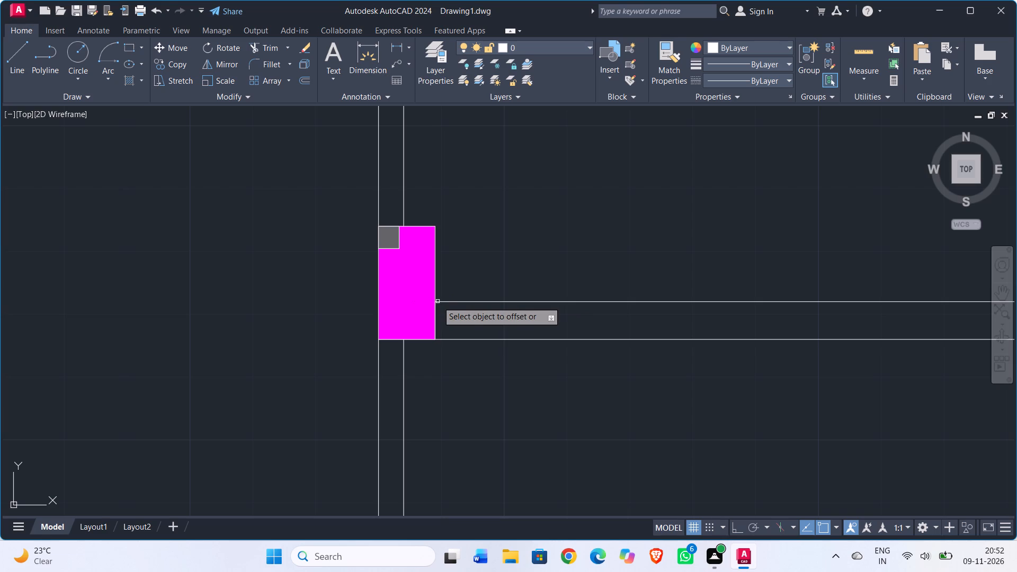
click(436, 317)
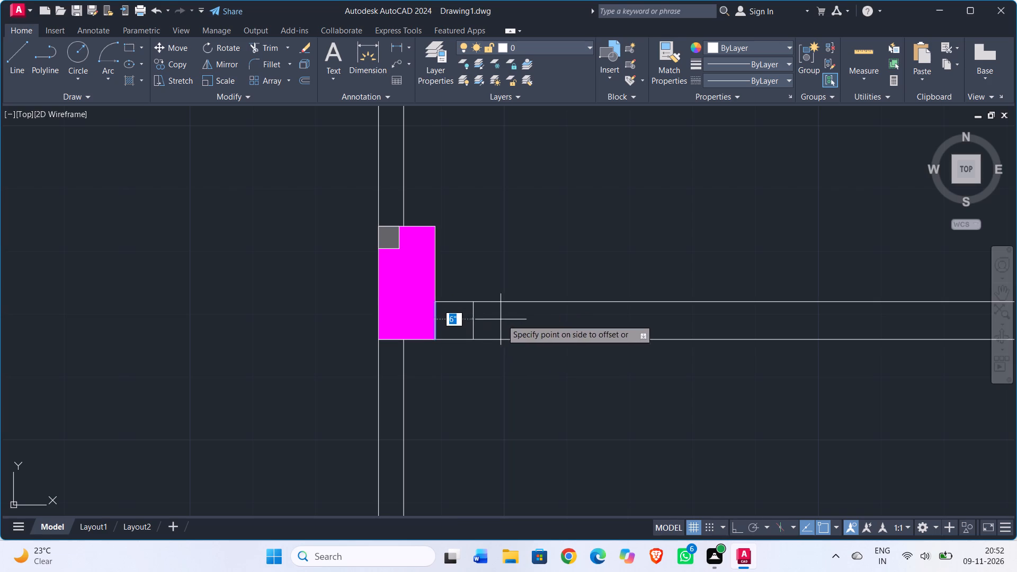
click(505, 320)
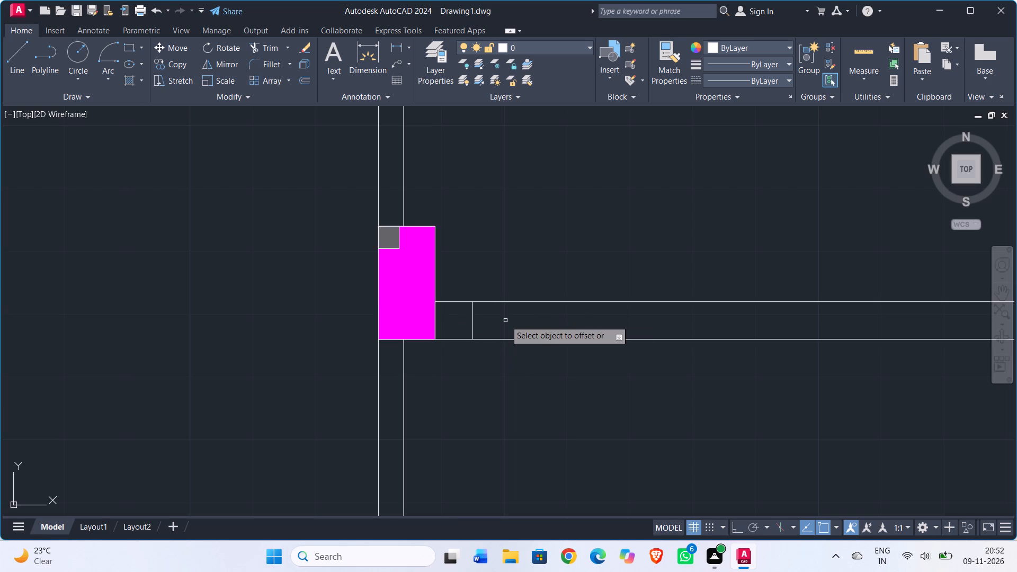
key(Escape)
Offset the new jamb line 3' to the east to mark the far side of the door opening.
text(off)
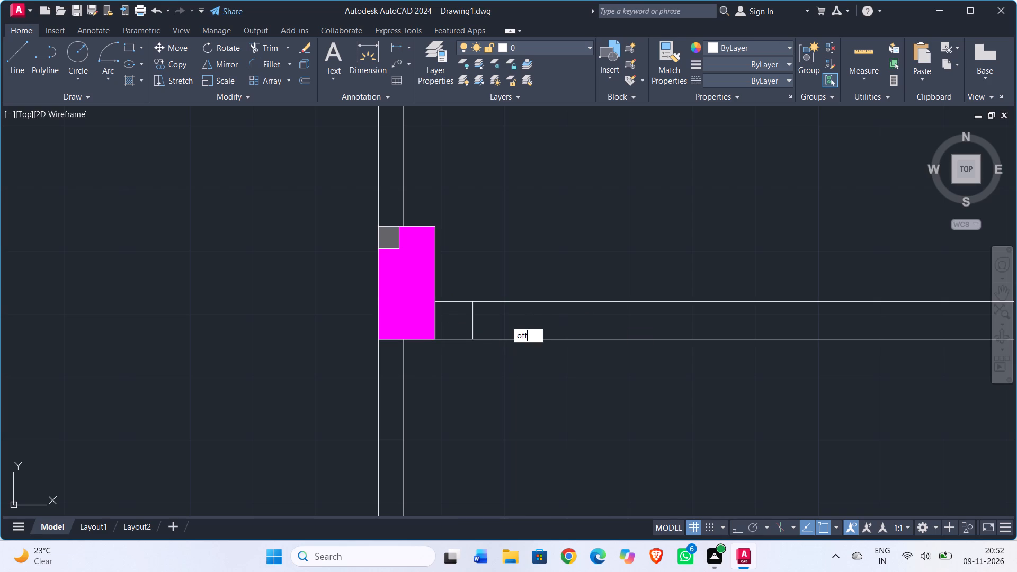
key(Return)
text(3')
key(Return)
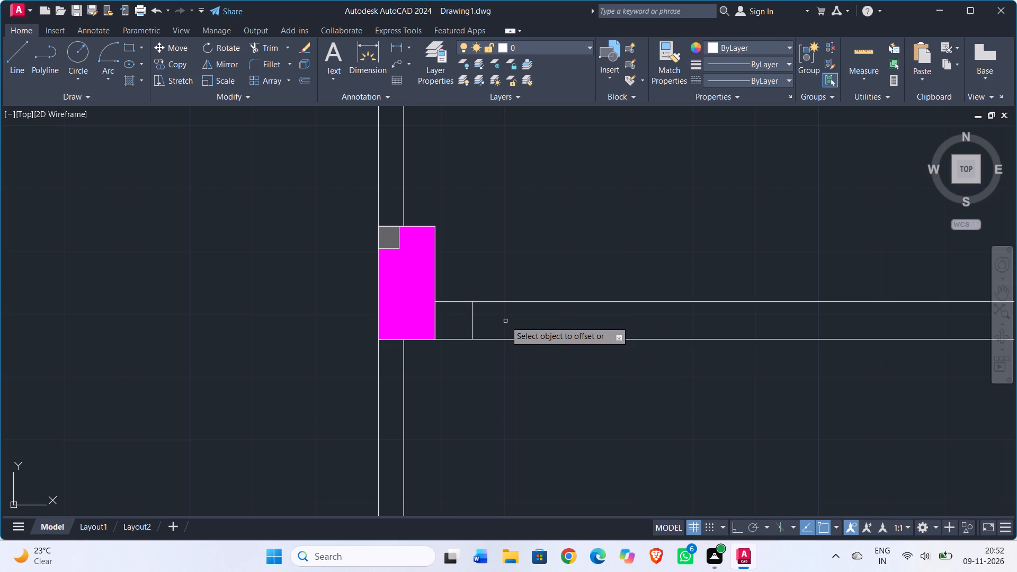
drag(473, 320, 478, 321)
click(638, 331)
scroll(639, 329, down, 2)
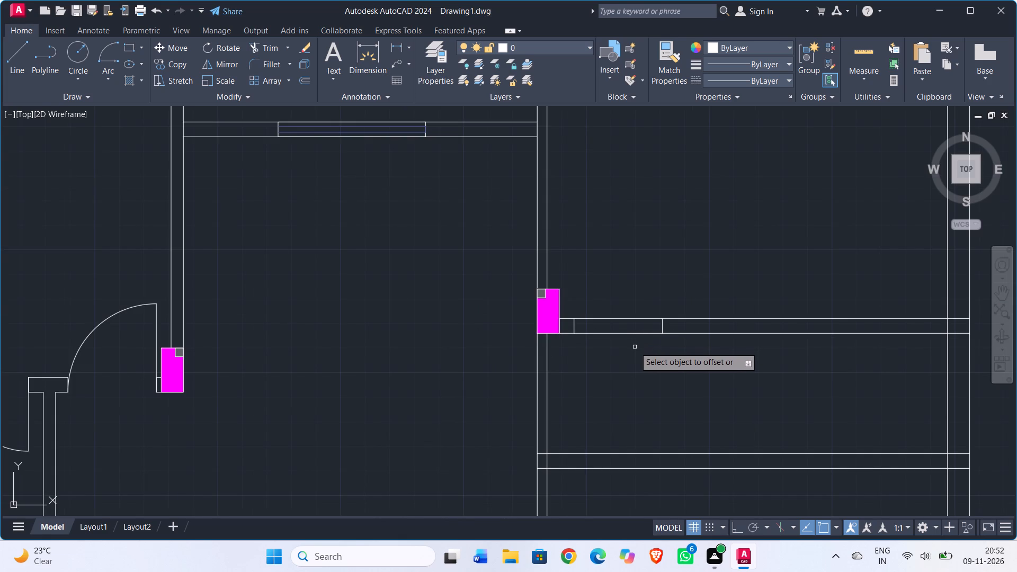
key(Escape)
Trim both cross-wall lines between the two jamb lines to open the 3' doorway.
text(tr)
key(Return)
click(620, 290)
click(619, 364)
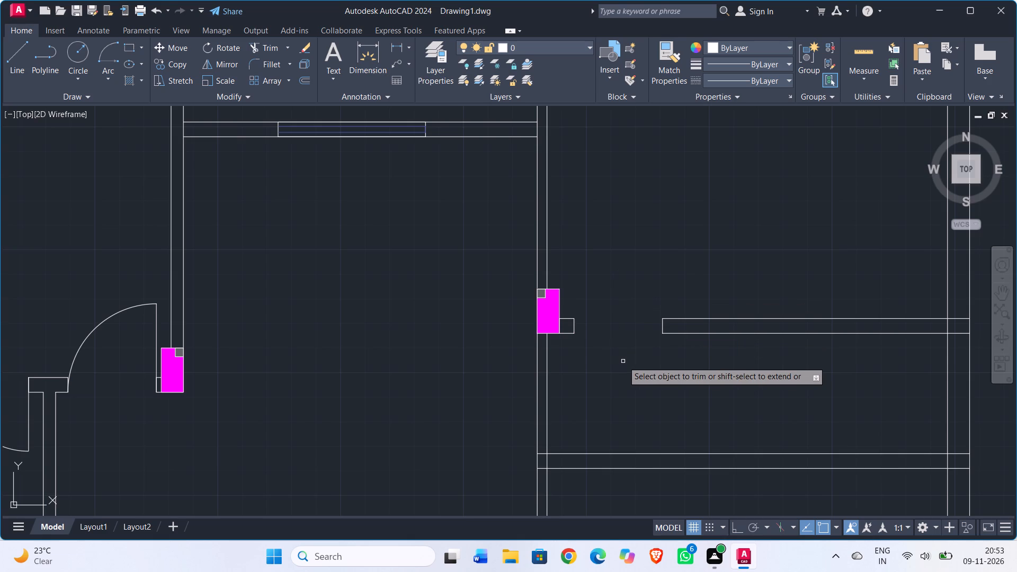
key(Escape)
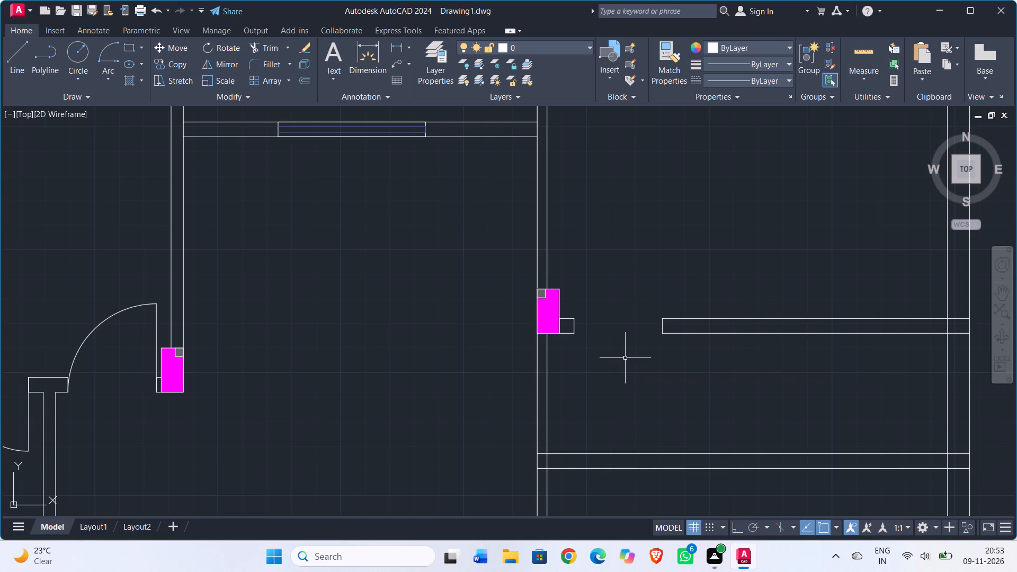
Offset the west face line of the vertical wall at the cross wall's east end 9' to the west.
text(off)
key(Return)
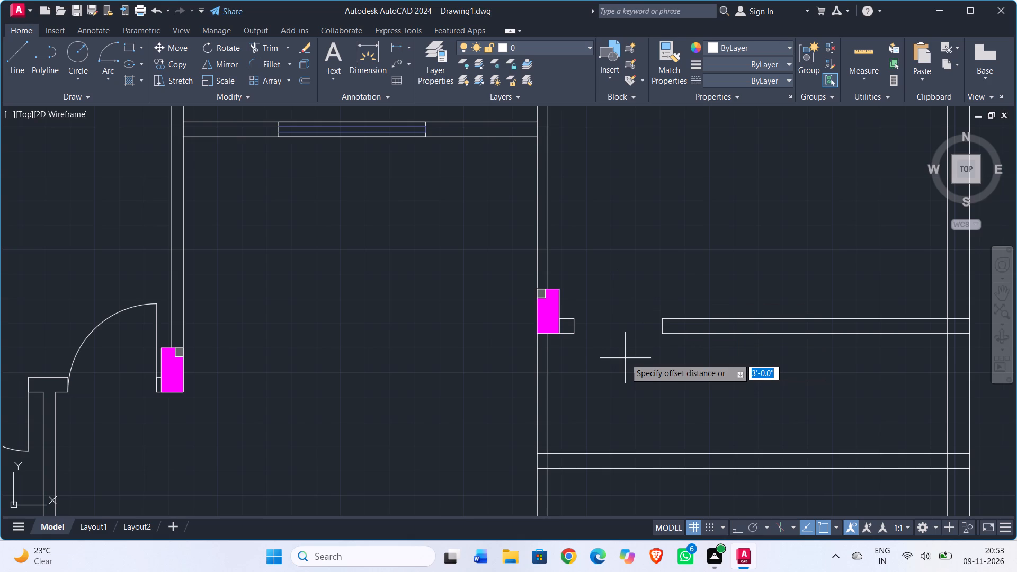
middle_drag(671, 385, 546, 383)
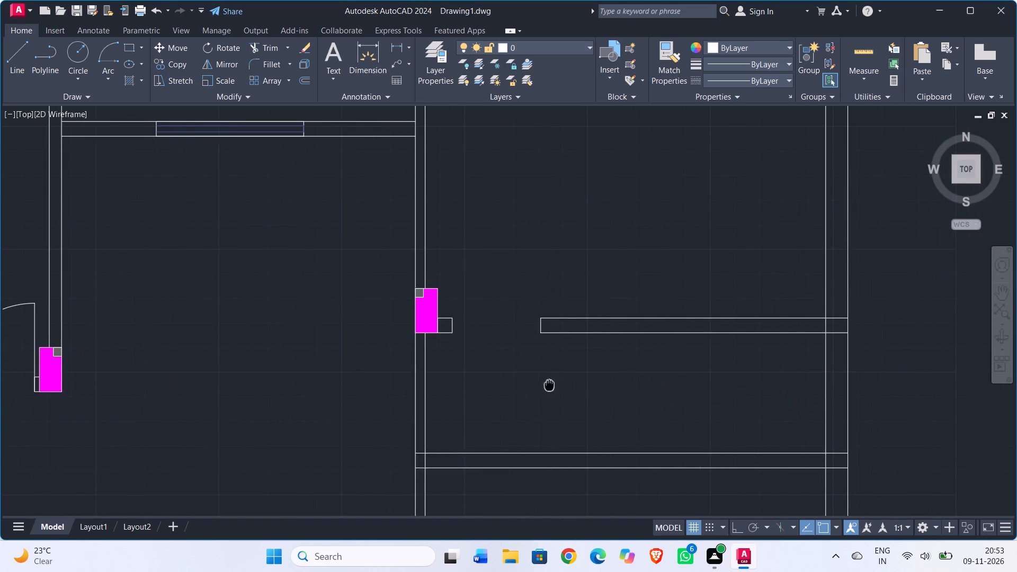
middle_drag(546, 383, 543, 383)
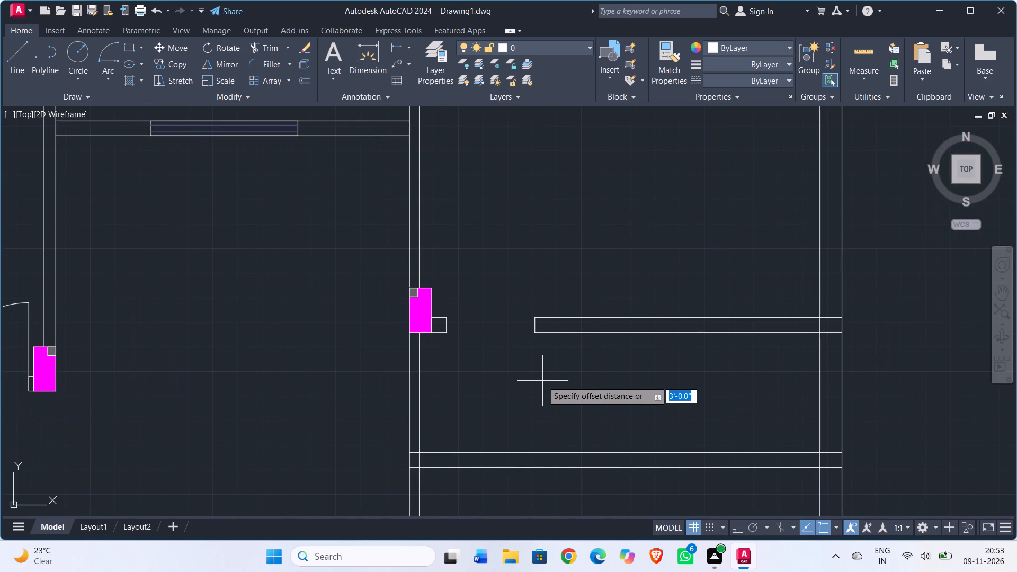
text(9')
key(Return)
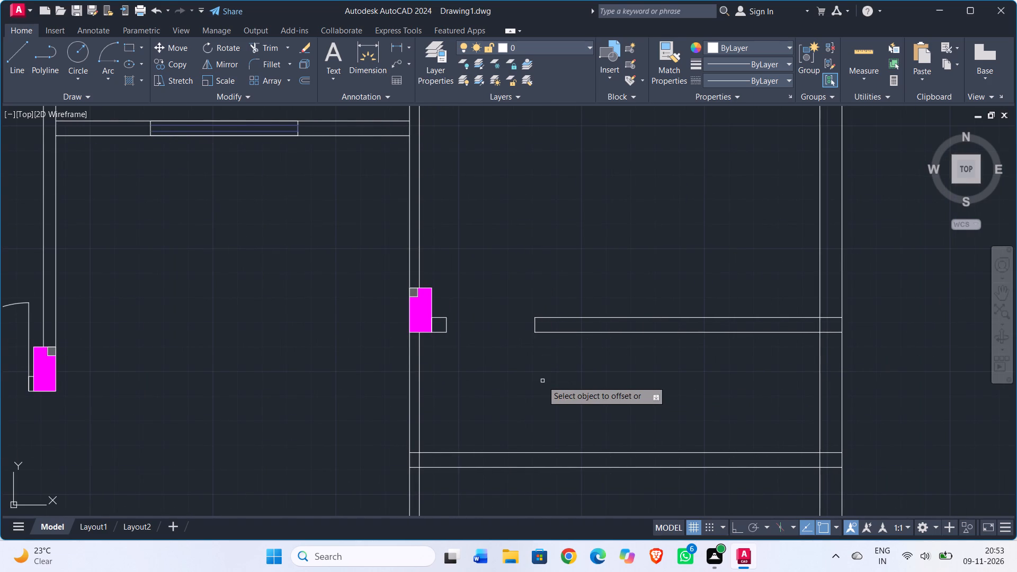
click(820, 362)
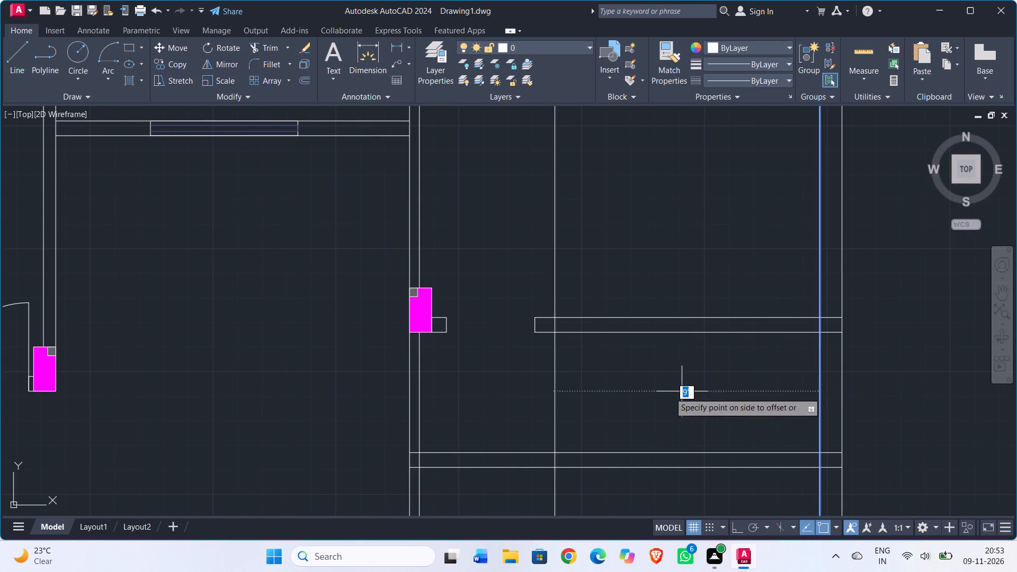
click(656, 396)
scroll(603, 397, down, 2)
middle_drag(601, 393, 579, 351)
scroll(563, 336, up, 2)
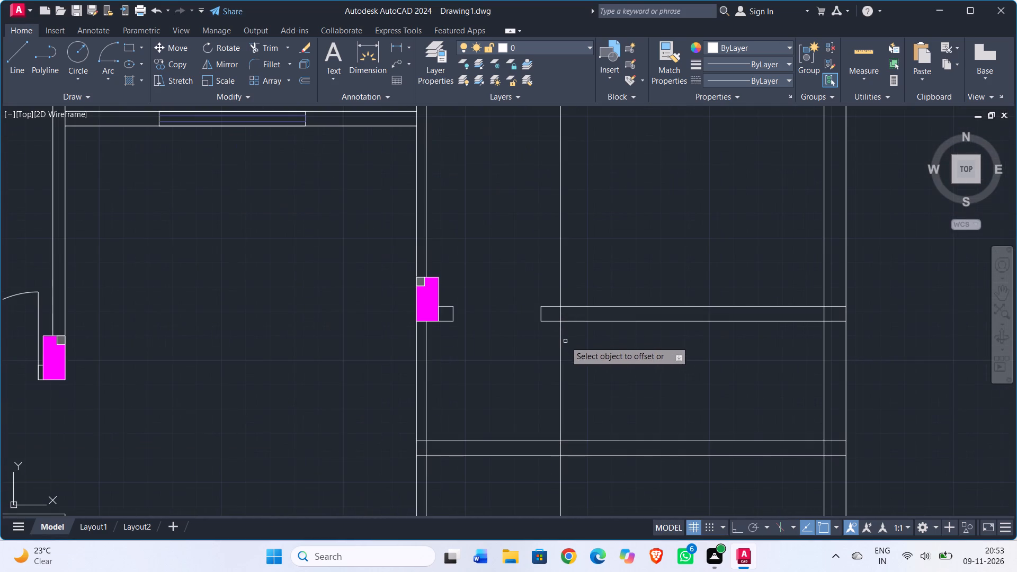
scroll(540, 348, up, 2)
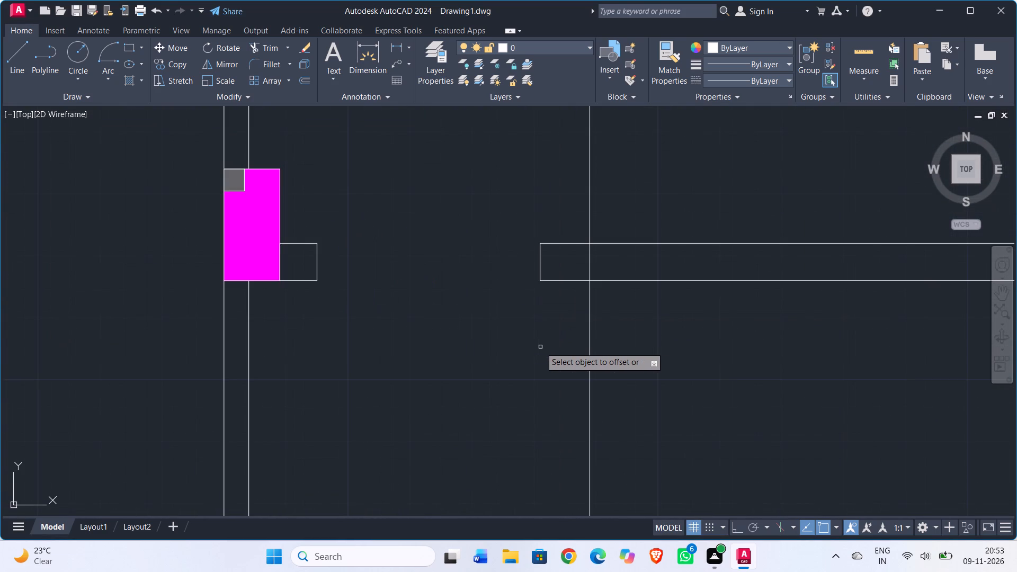
scroll(540, 347, down, 2)
middle_drag(570, 348, 539, 345)
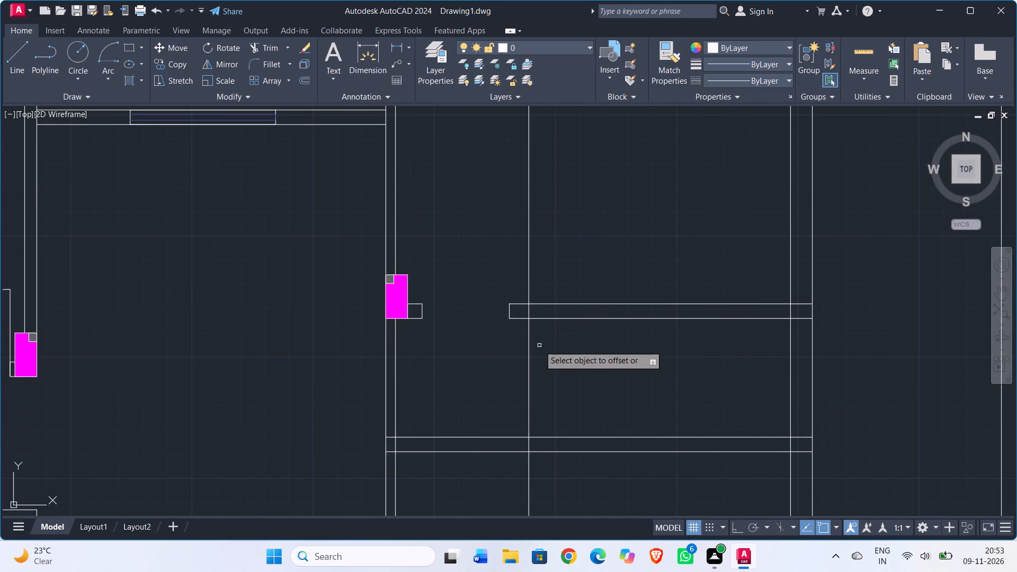
Trim the 9' offset line where it crosses the northern and middle cross walls.
key(Escape)
text(tr)
key(Return)
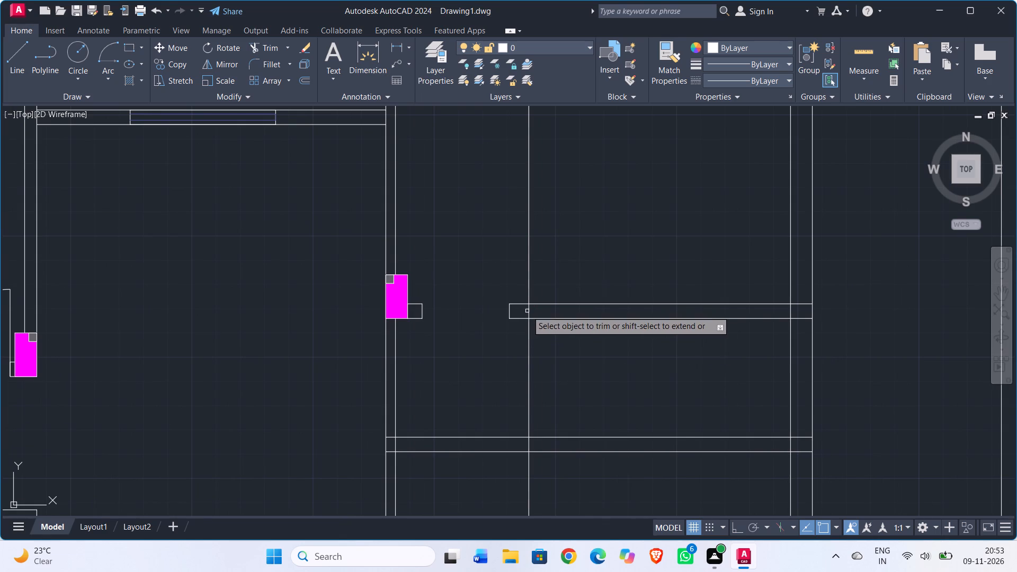
click(529, 311)
click(528, 444)
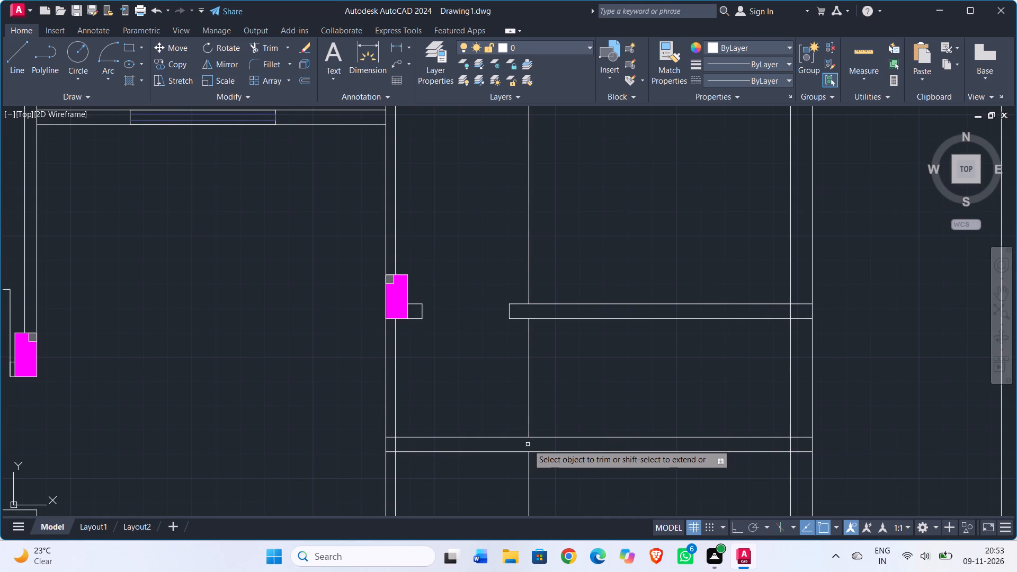
key(Escape)
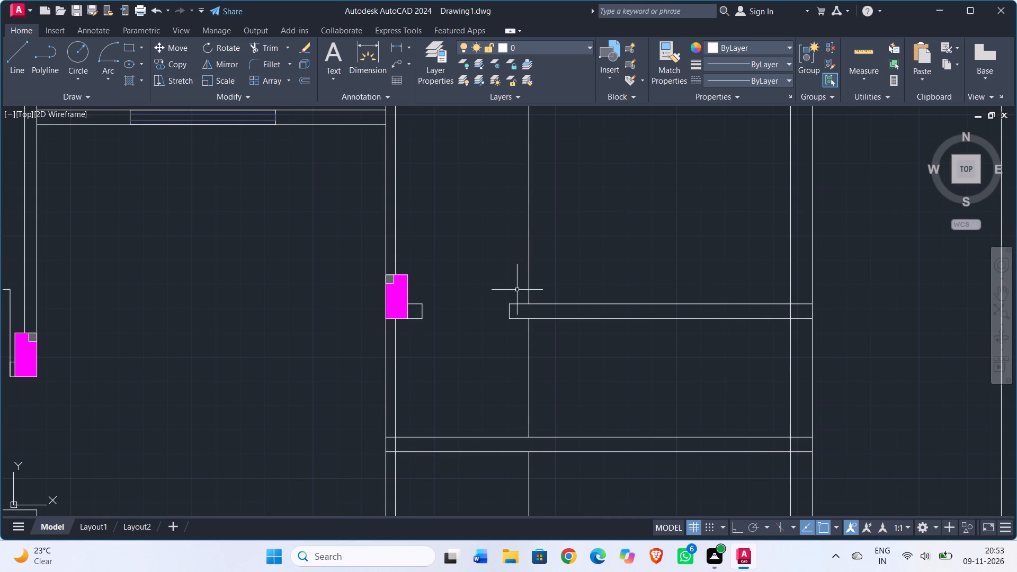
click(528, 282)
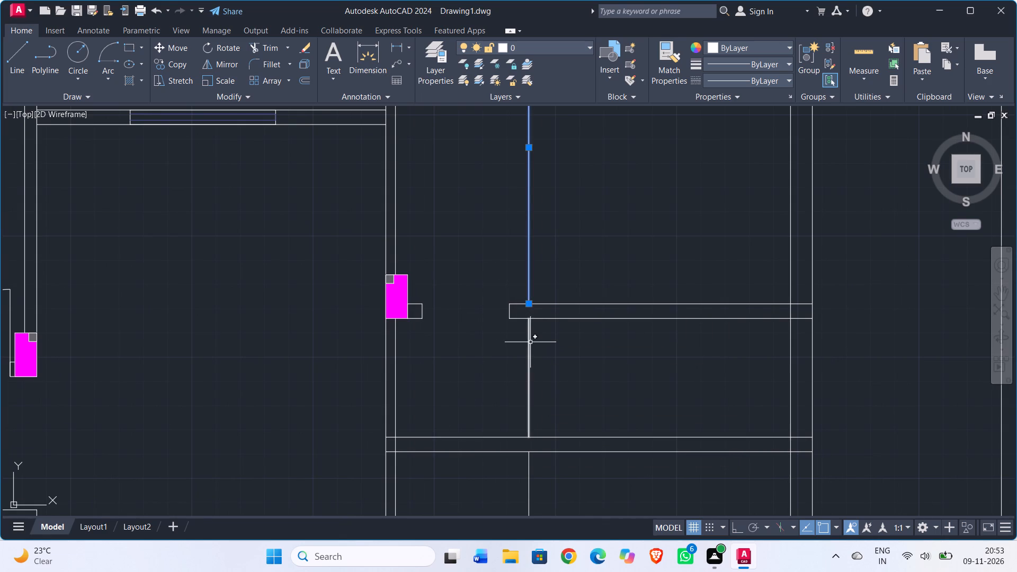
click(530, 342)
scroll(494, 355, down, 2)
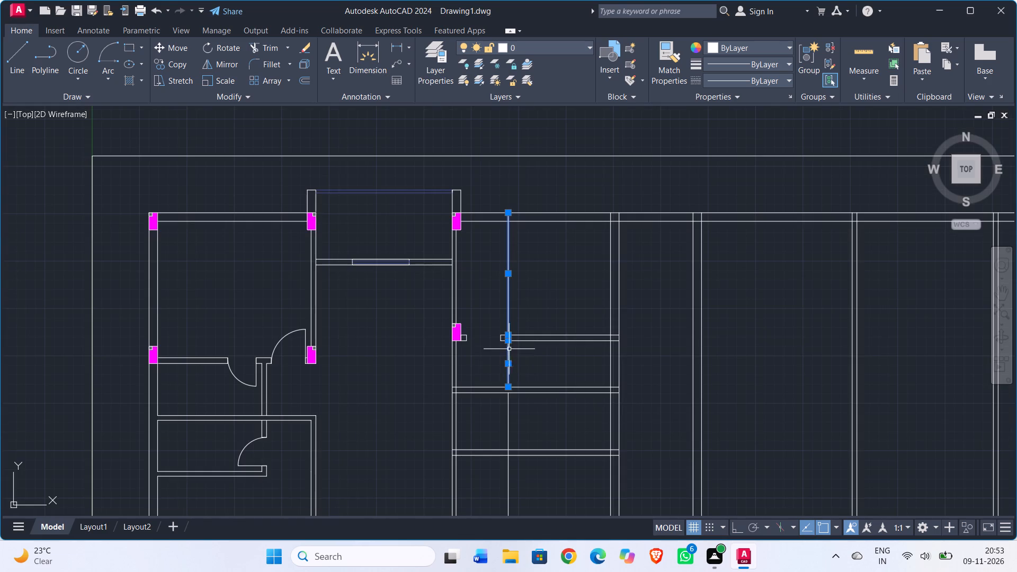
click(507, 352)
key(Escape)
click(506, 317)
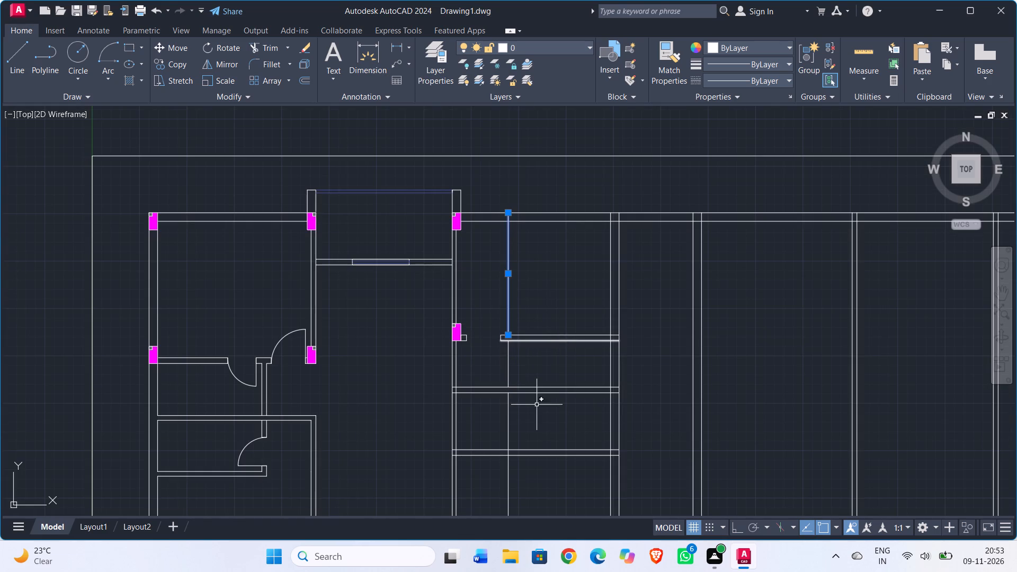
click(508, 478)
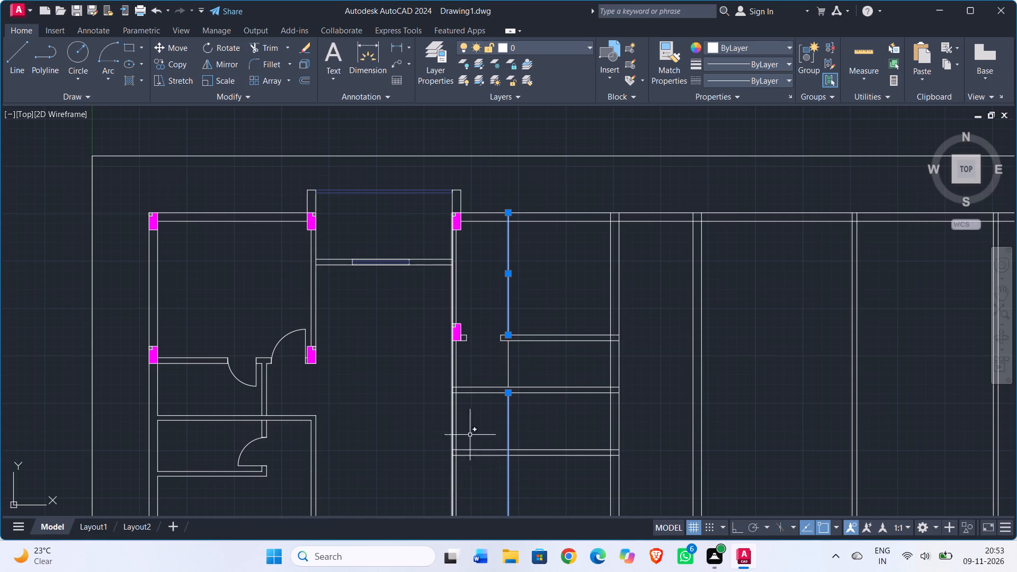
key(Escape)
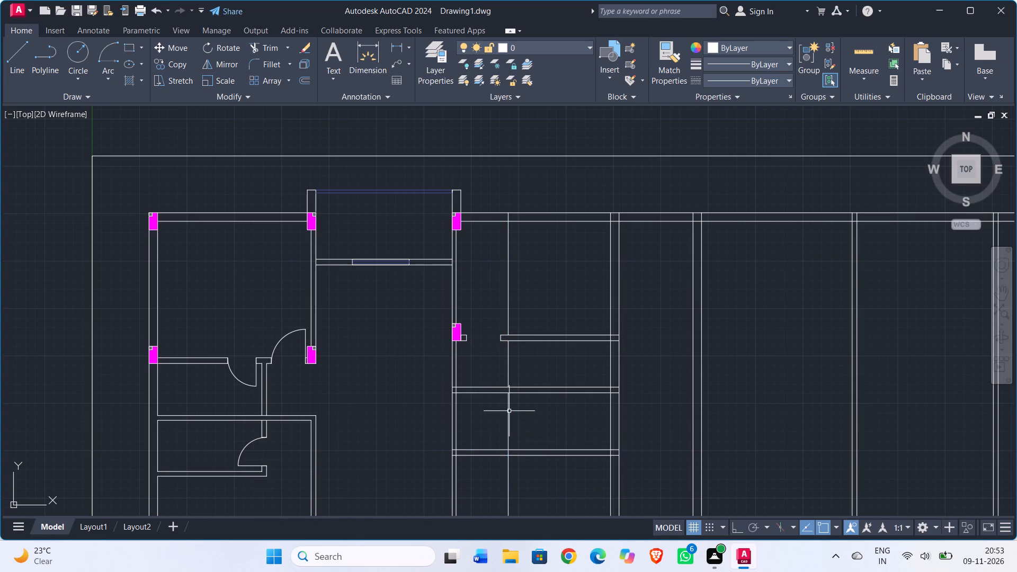
Delete the segment of the offset partition line north of the northern cross wall.
click(509, 314)
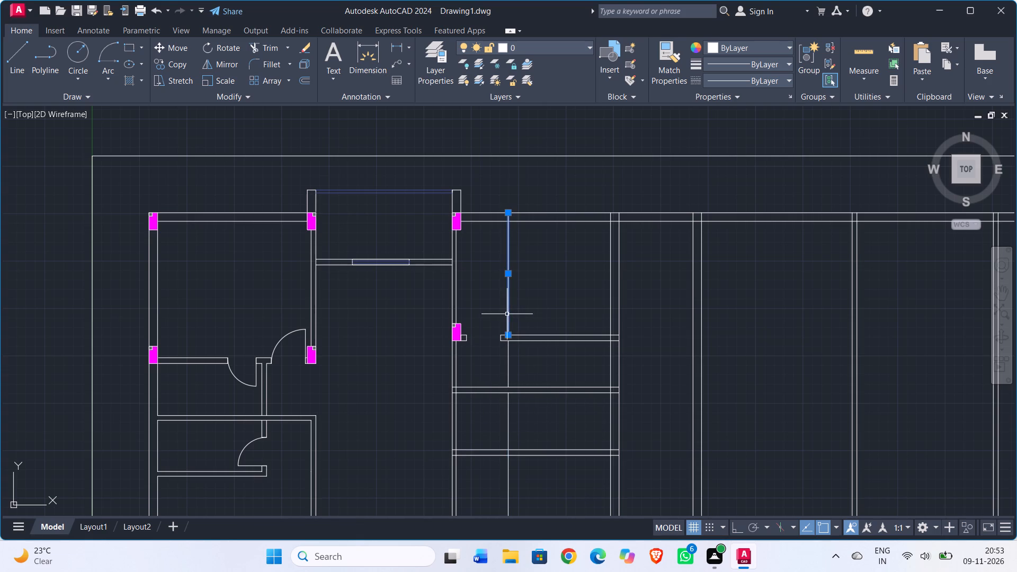
key(Delete)
Trim the partition line where it crosses the southern cross wall.
scroll(525, 442, up, 1)
middle_drag(524, 432, 516, 391)
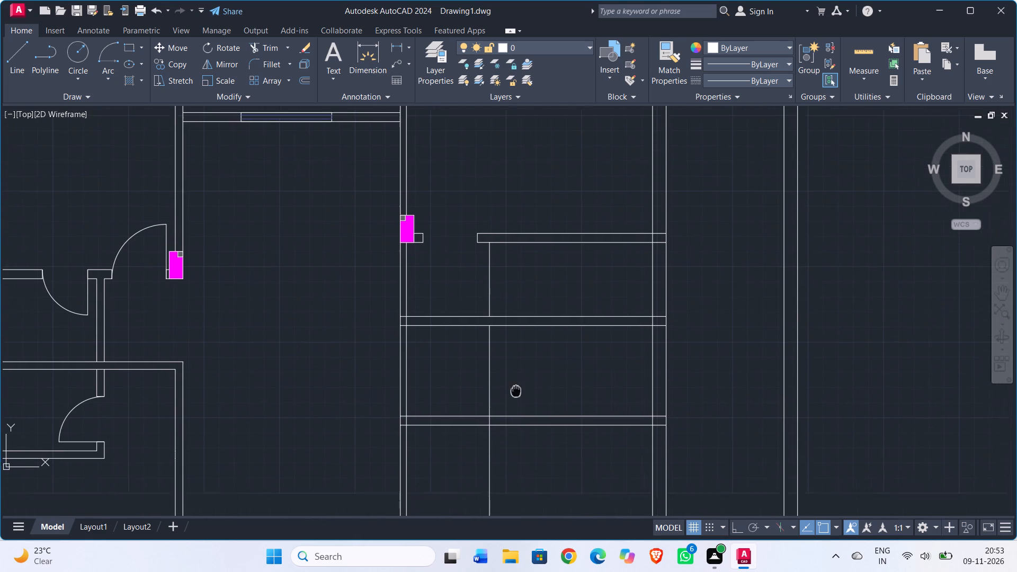
middle_drag(516, 391, 515, 386)
scroll(511, 380, up, 2)
scroll(510, 377, down, 1)
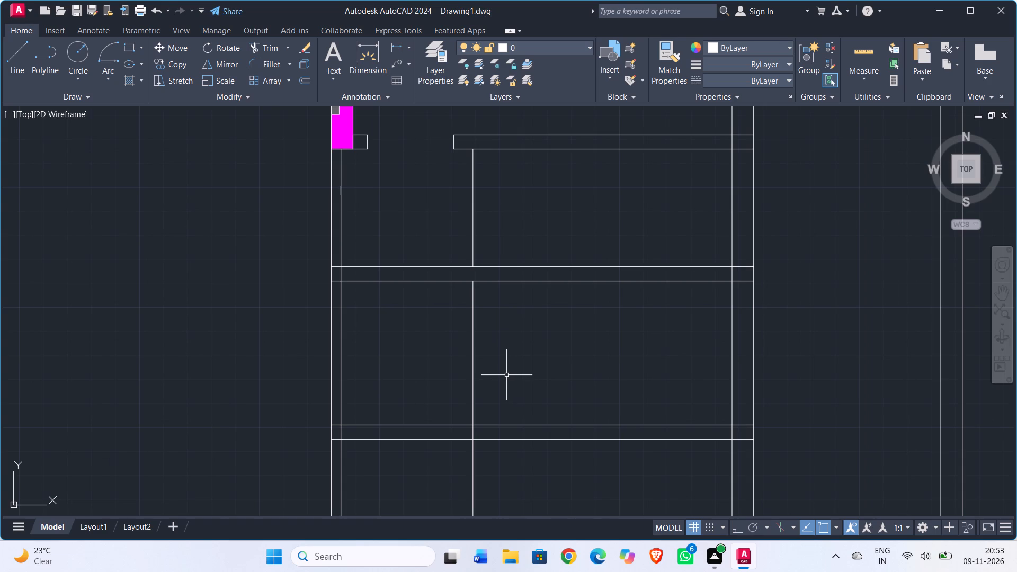
middle_drag(506, 371, 494, 295)
scroll(493, 294, down, 1)
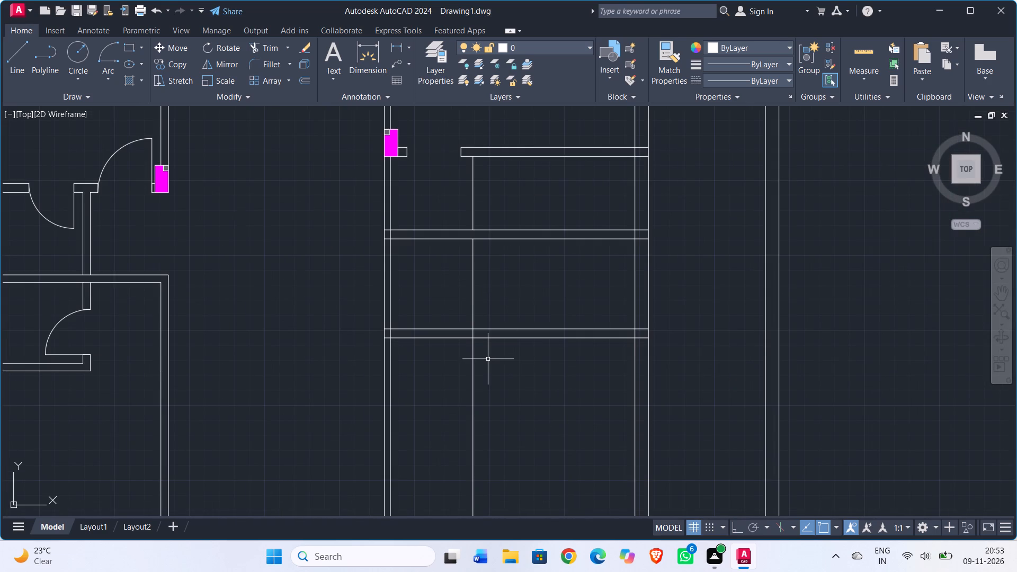
text(tr)
key(Return)
scroll(464, 326, up, 2)
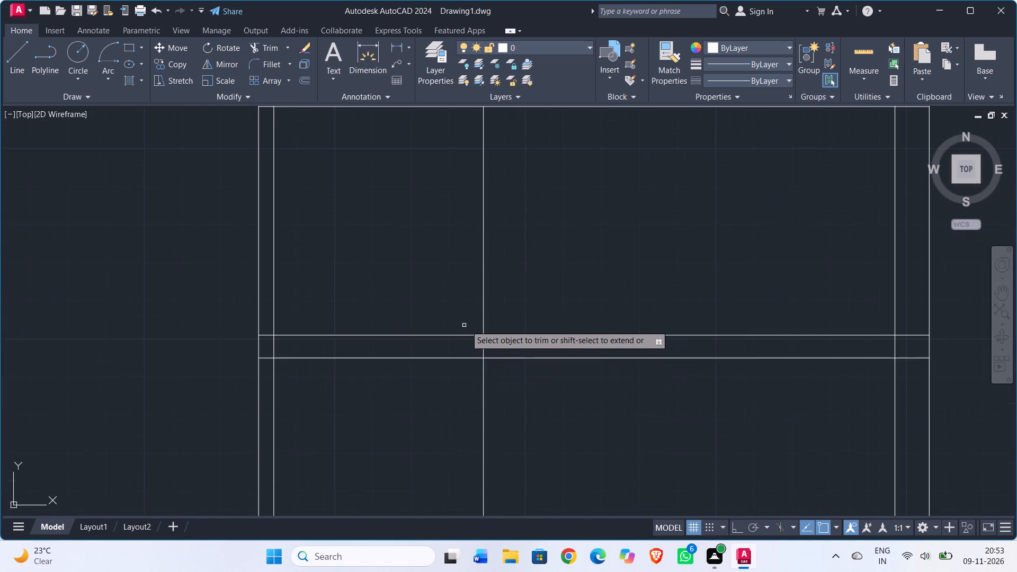
click(481, 347)
scroll(492, 347, down, 2)
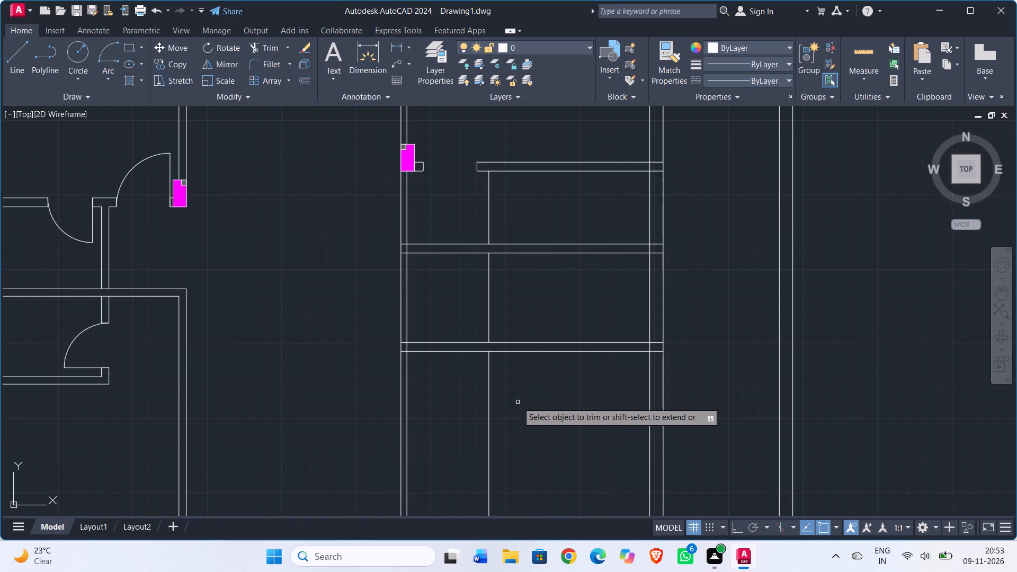
key(Escape)
Delete the remaining piece of the partition line south of the southern cross wall.
click(491, 395)
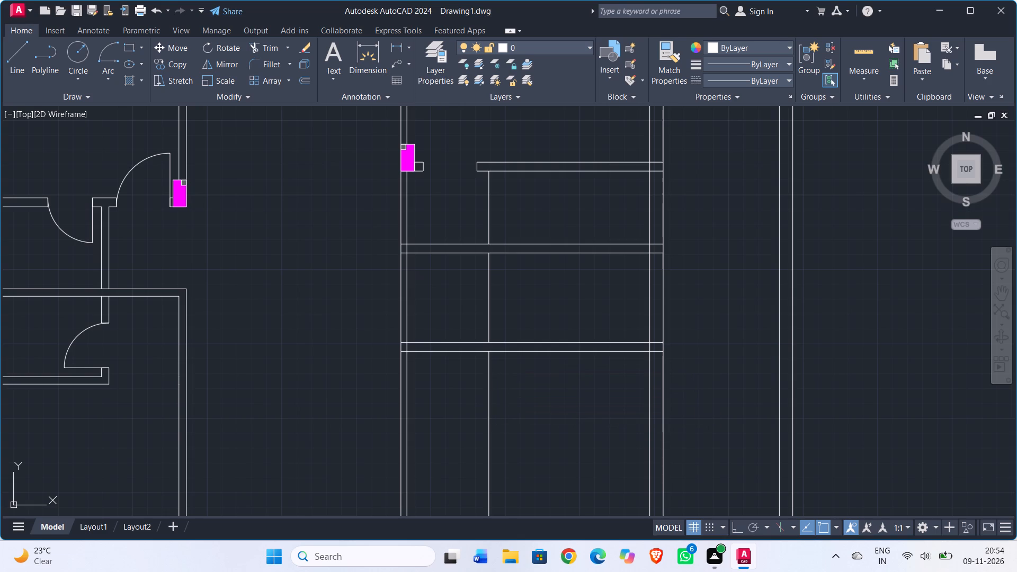
click(486, 392)
key(Delete)
Offset both partition line segments between the cross walls 6" to the west.
middle_drag(533, 402, 534, 444)
middle_drag(514, 348, 520, 372)
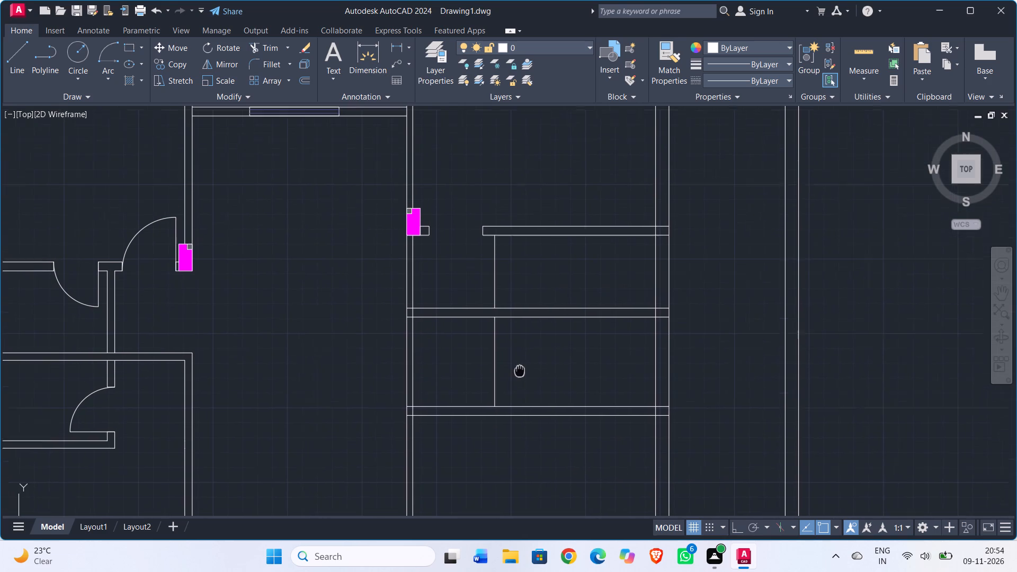
middle_drag(520, 372, 521, 380)
key(Escape)
text(off)
key(Return)
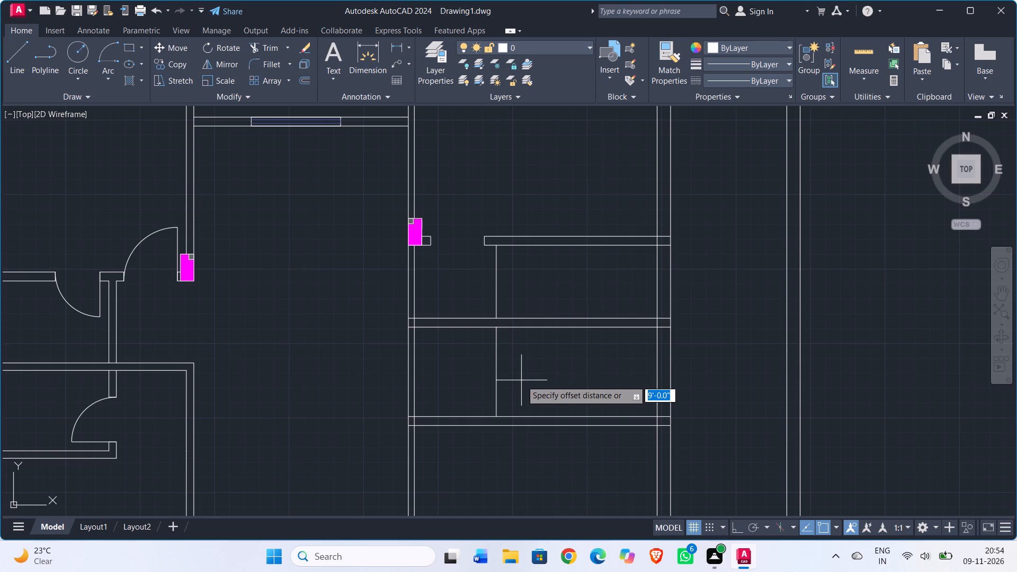
text(6")
key(Return)
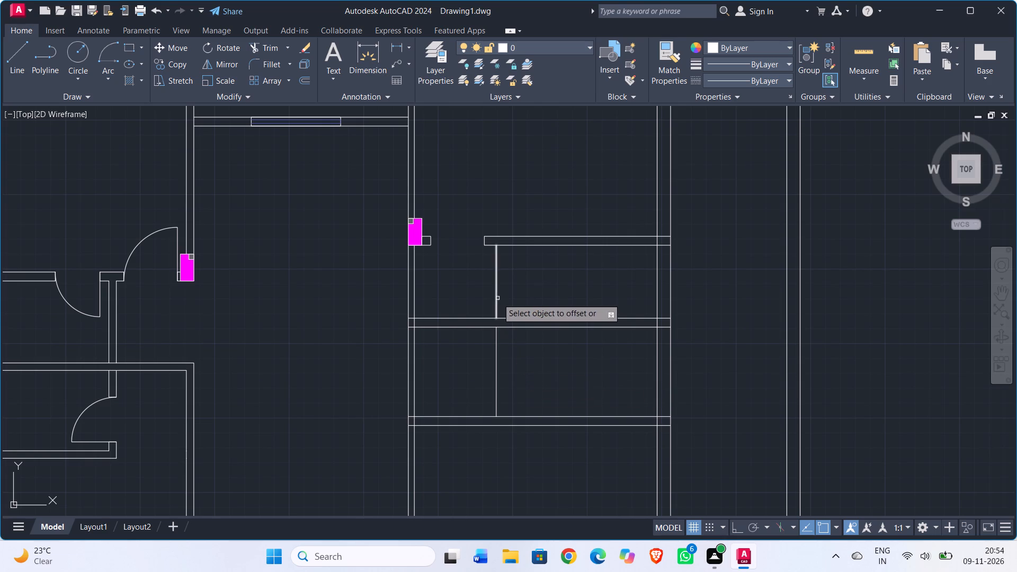
drag(498, 298, 482, 297)
drag(452, 297, 463, 298)
click(499, 355)
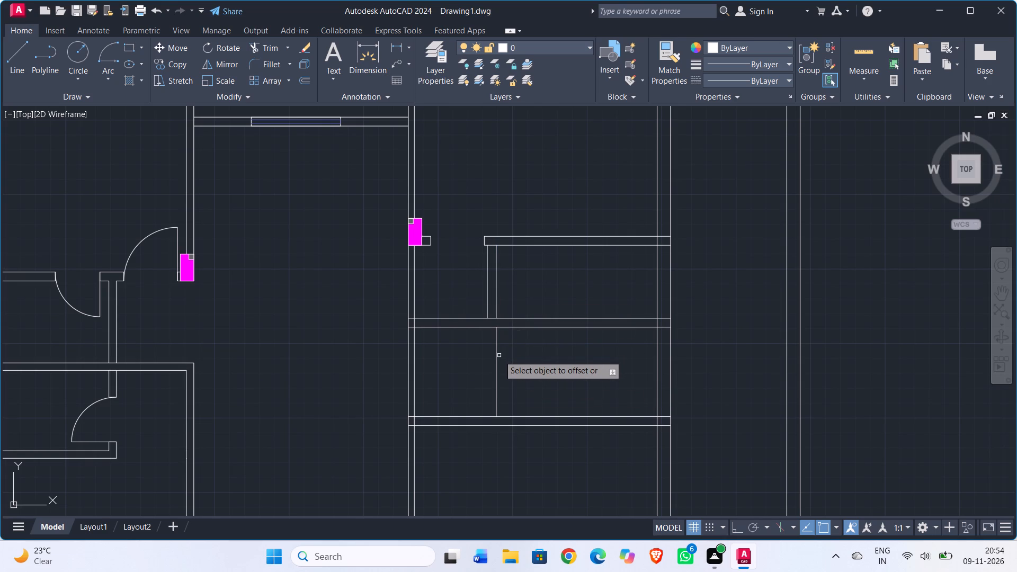
click(497, 355)
click(466, 361)
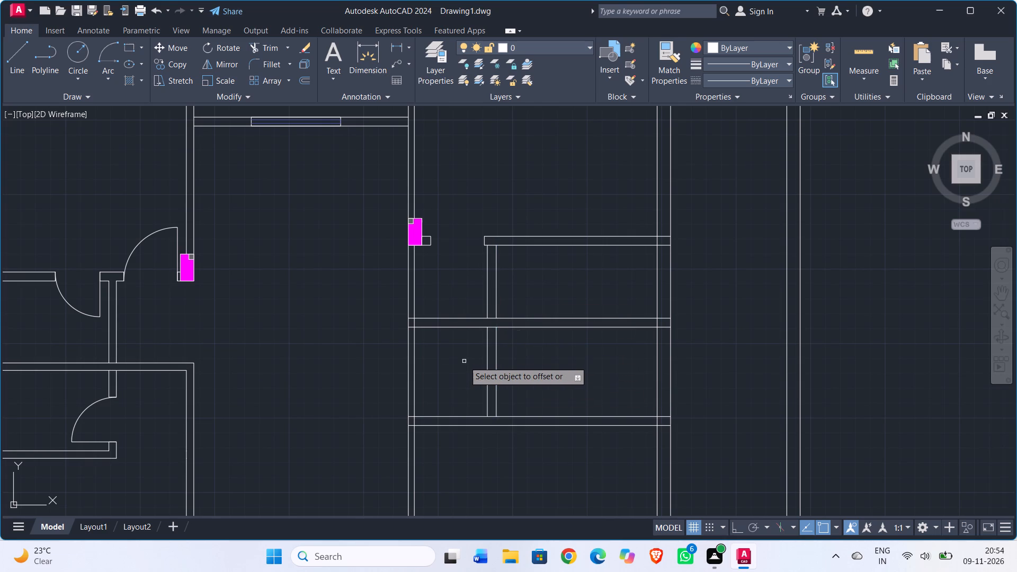
key(Escape)
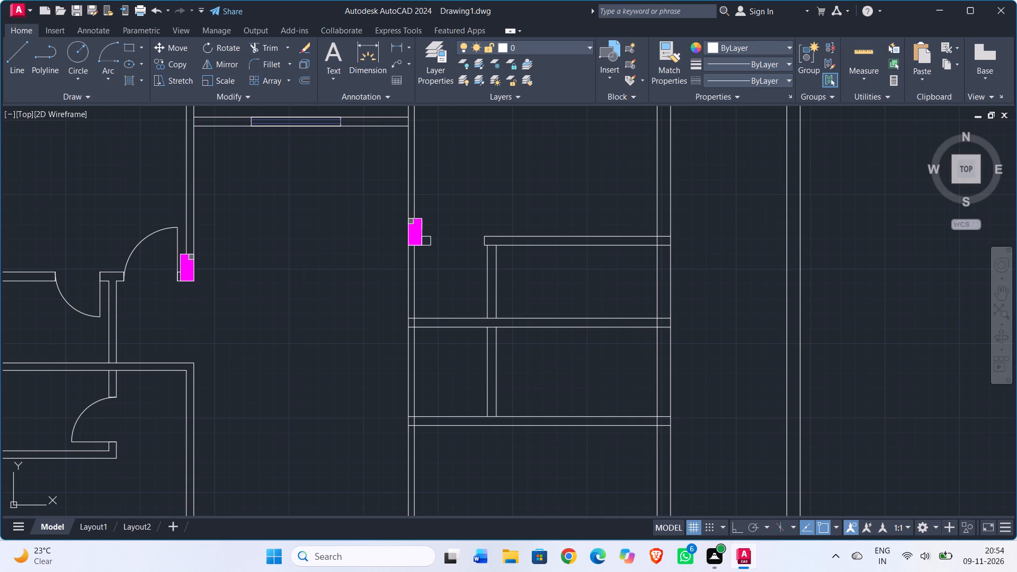
Extend the partition's west face line through the cross walls to the northern wall's north face and the southern wall's south face.
text(tr)
key(Return)
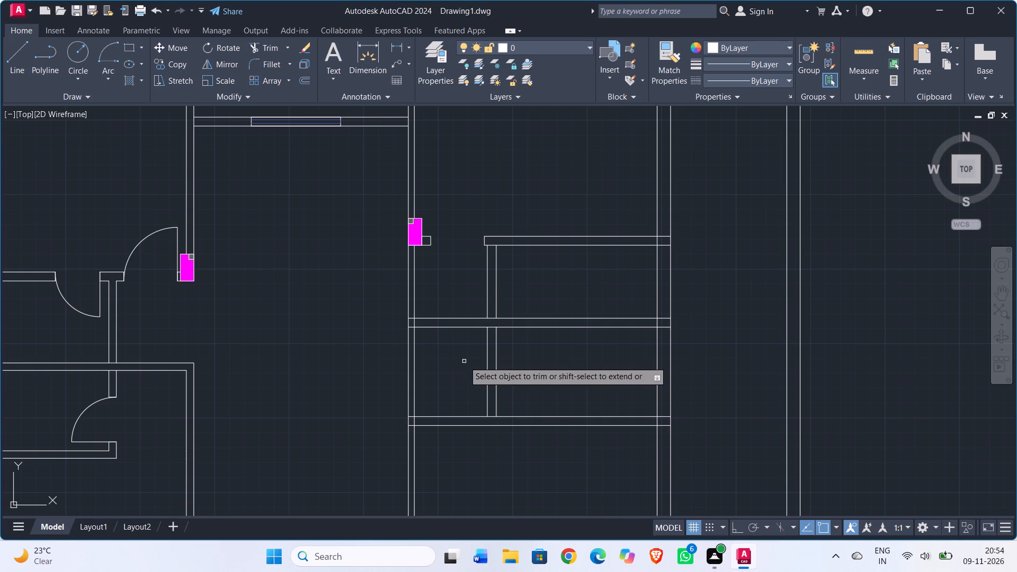
shift+click(485, 306)
shift+click(488, 306)
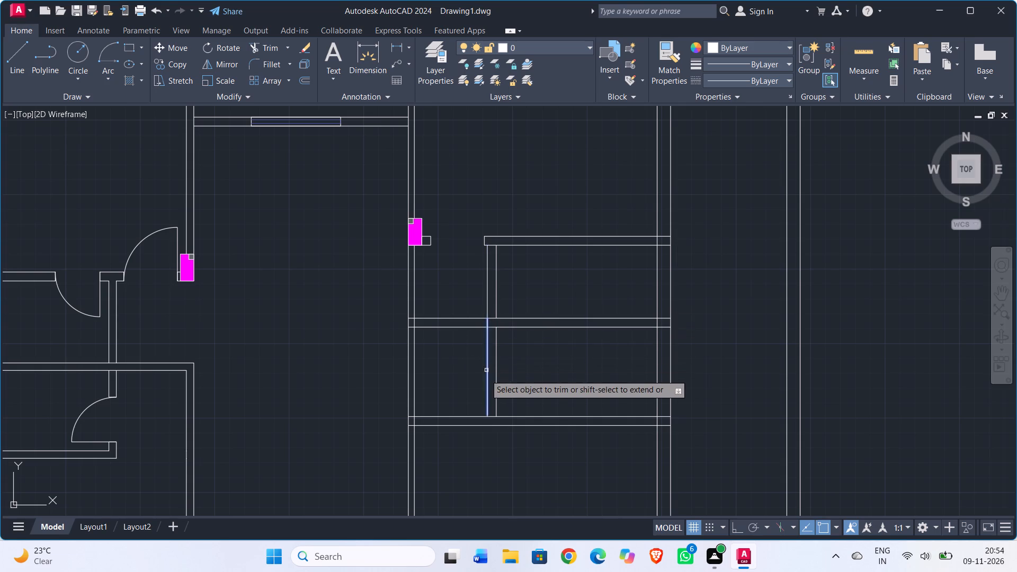
shift+click(487, 396)
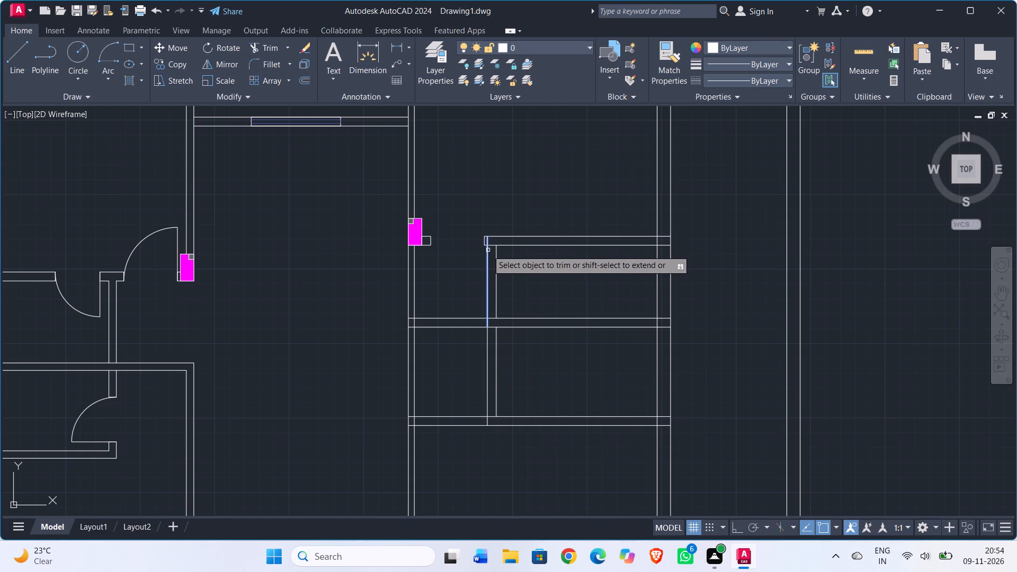
shift+click(487, 251)
Trim the northern cross wall's short stub and jamb line west of the partition's west face.
scroll(501, 260, up, 2)
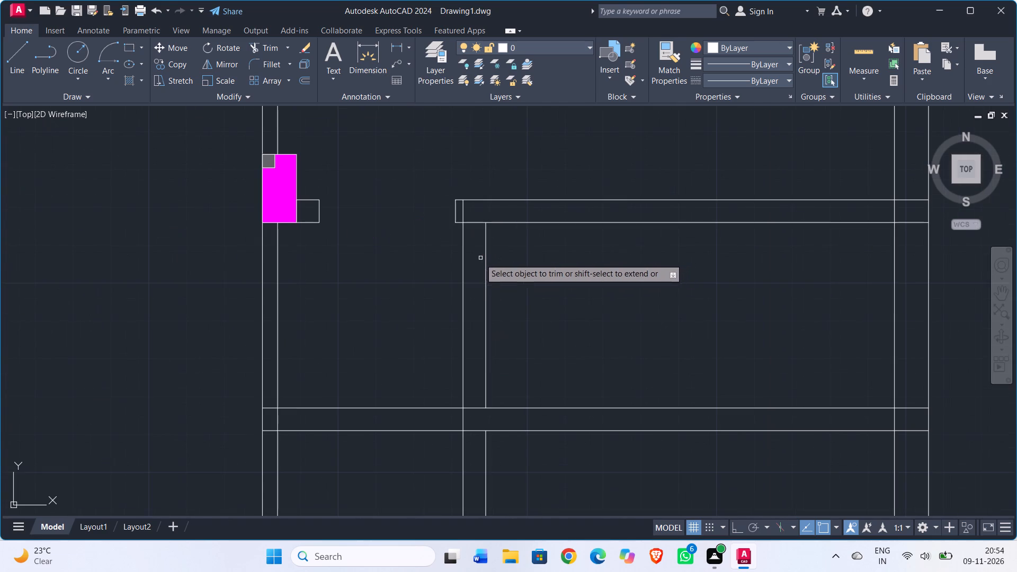
click(457, 209)
click(458, 198)
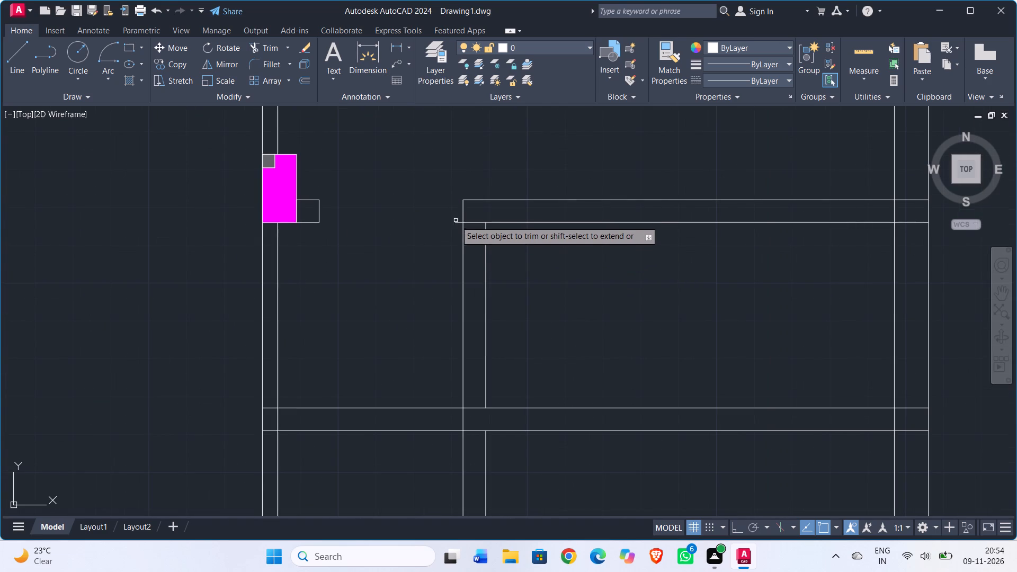
click(457, 223)
Trim both southern cross-wall lines west of the partition, including the leftover pieces inside the west vertical wall.
scroll(445, 274, down, 2)
scroll(445, 417, up, 1)
drag(445, 419, 445, 425)
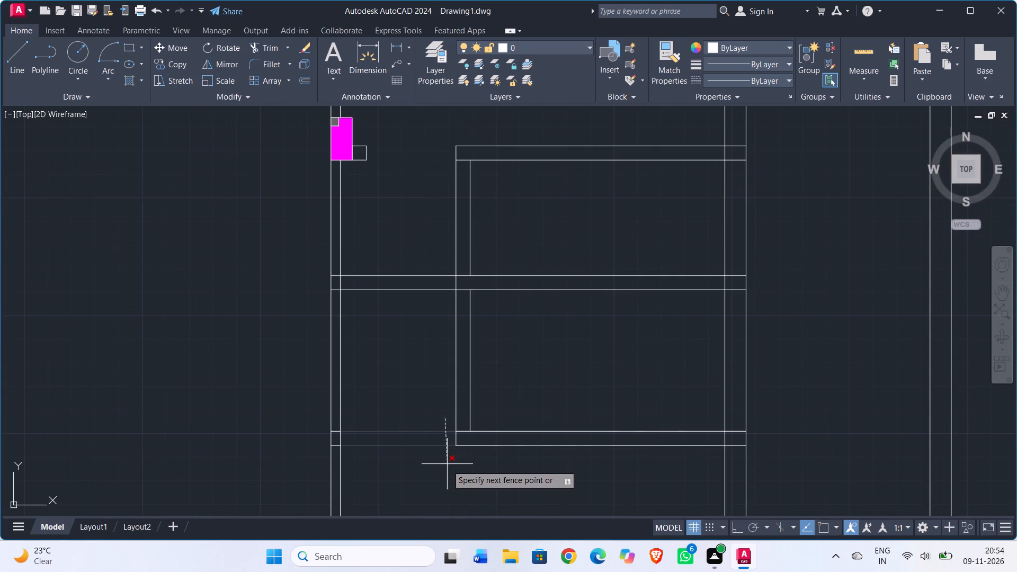
click(447, 465)
scroll(329, 449, up, 2)
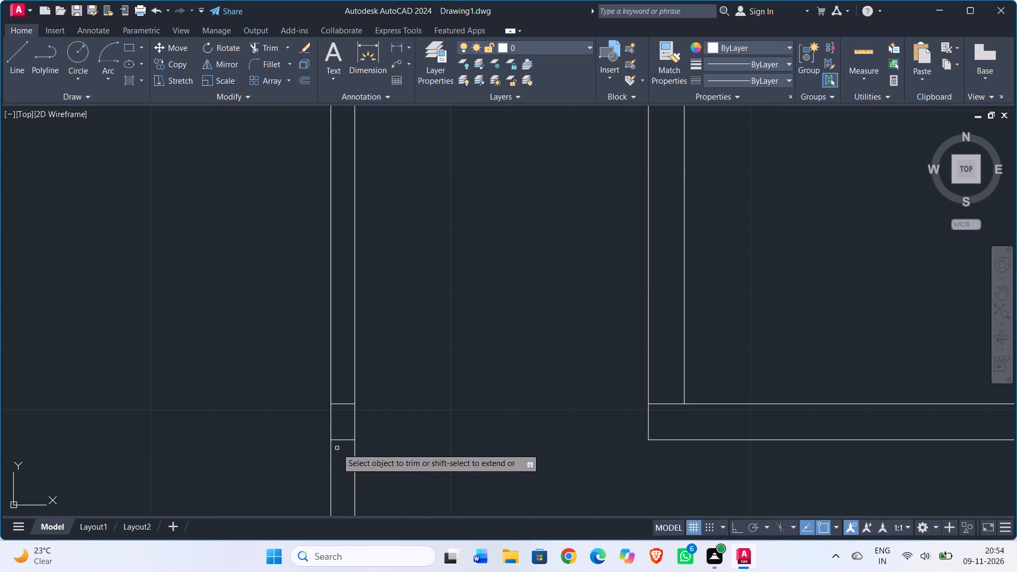
click(340, 444)
click(350, 385)
Trim both lines of the west vertical wall between the column and the middle cross wall.
scroll(403, 369, down, 2)
middle_drag(406, 369, 422, 459)
scroll(401, 345, up, 2)
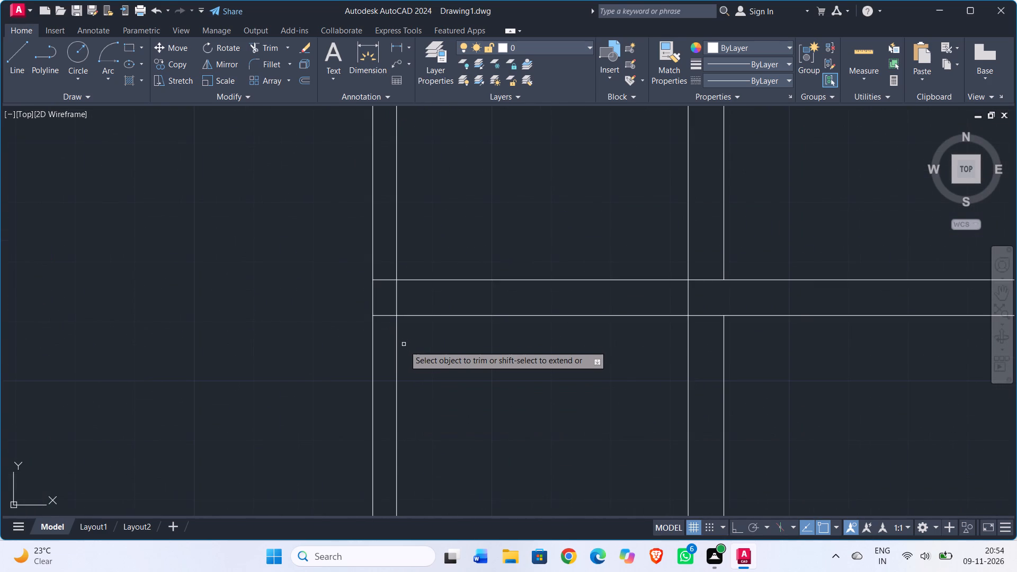
scroll(438, 311, down, 2)
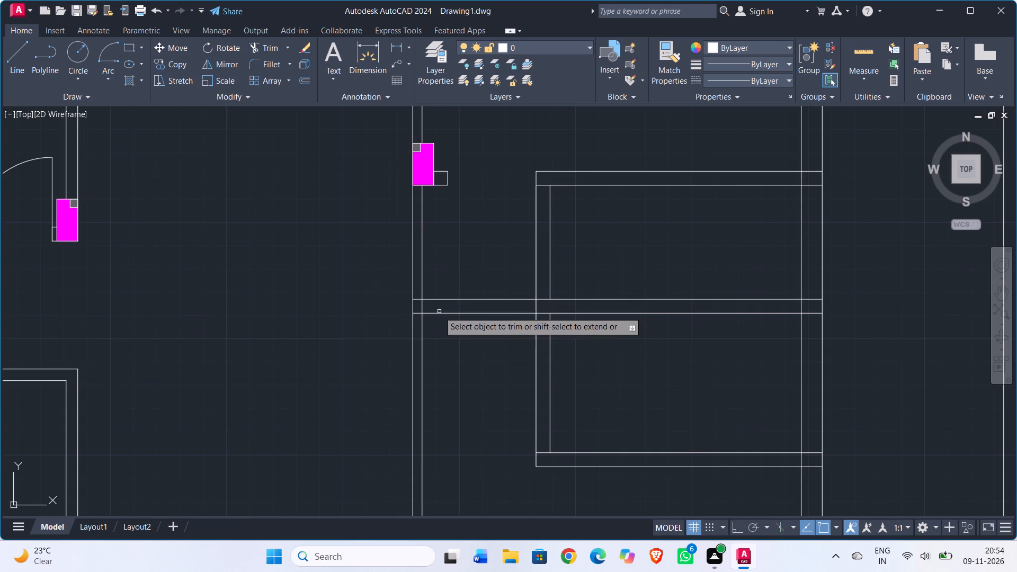
middle_drag(459, 260, 453, 302)
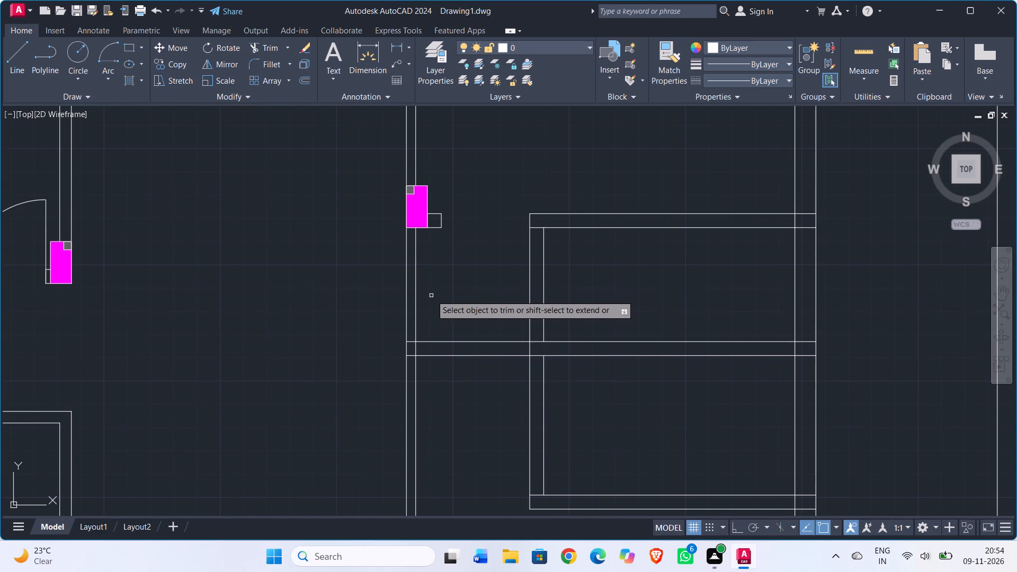
click(430, 293)
click(388, 297)
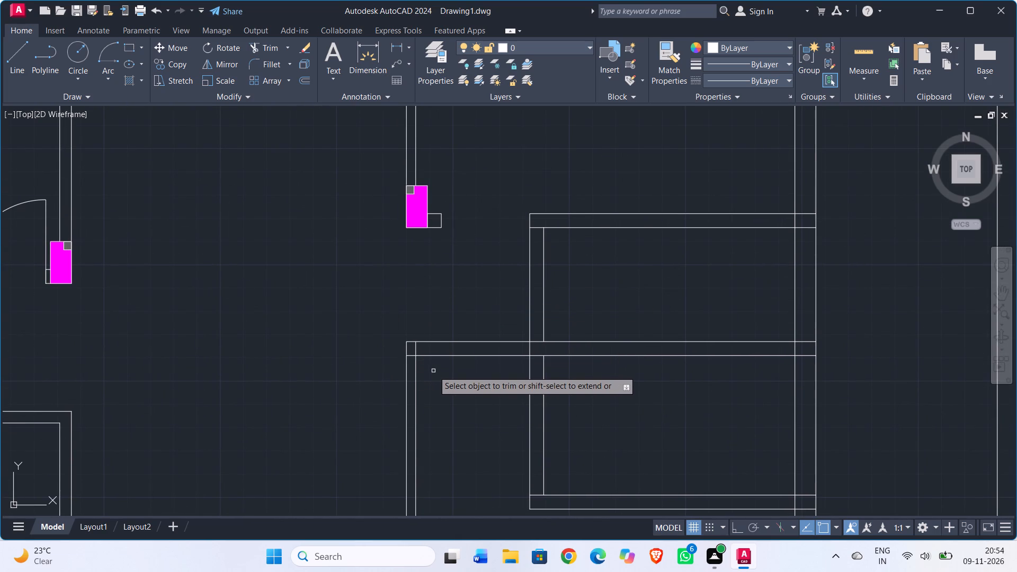
Trim the overlapping line stubs at the corner where the middle cross wall meets the west vertical wall.
scroll(418, 369, up, 2)
click(399, 347)
click(399, 326)
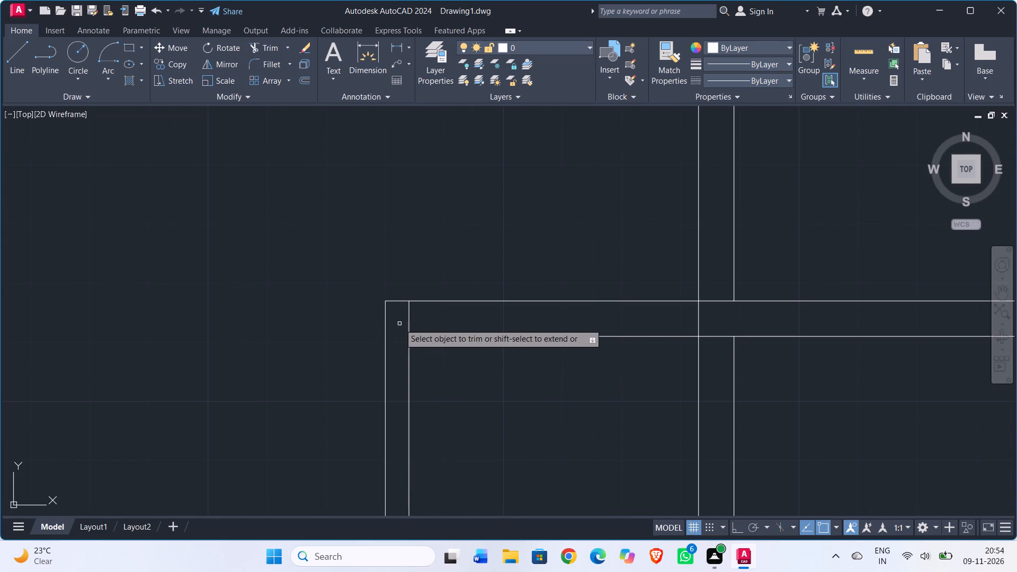
click(399, 322)
click(423, 318)
scroll(427, 327, down, 2)
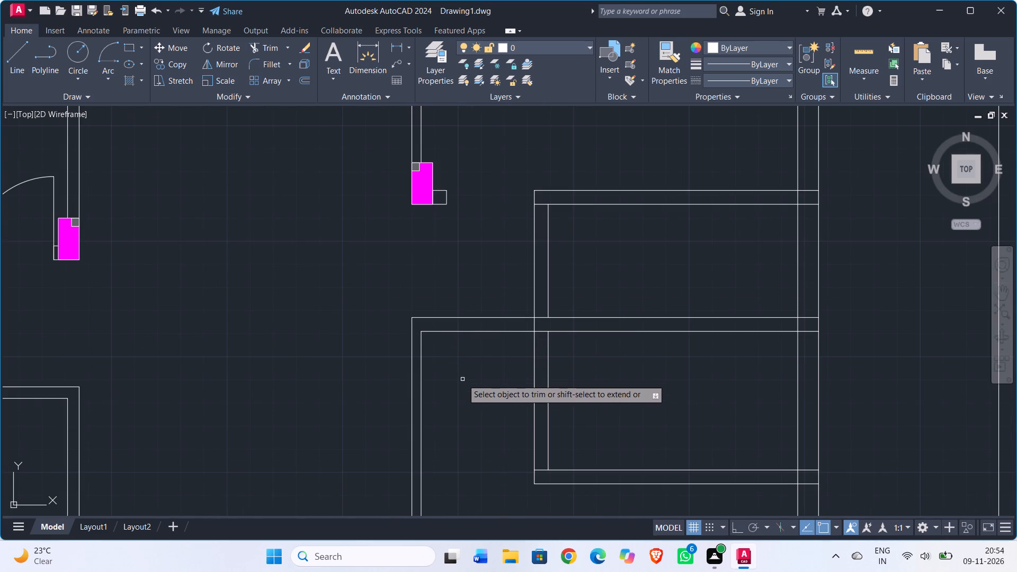
Trim the lines crossing the junction between the partition and the middle cross wall so the junction is open.
middle_drag(462, 379, 393, 371)
click(461, 317)
click(476, 315)
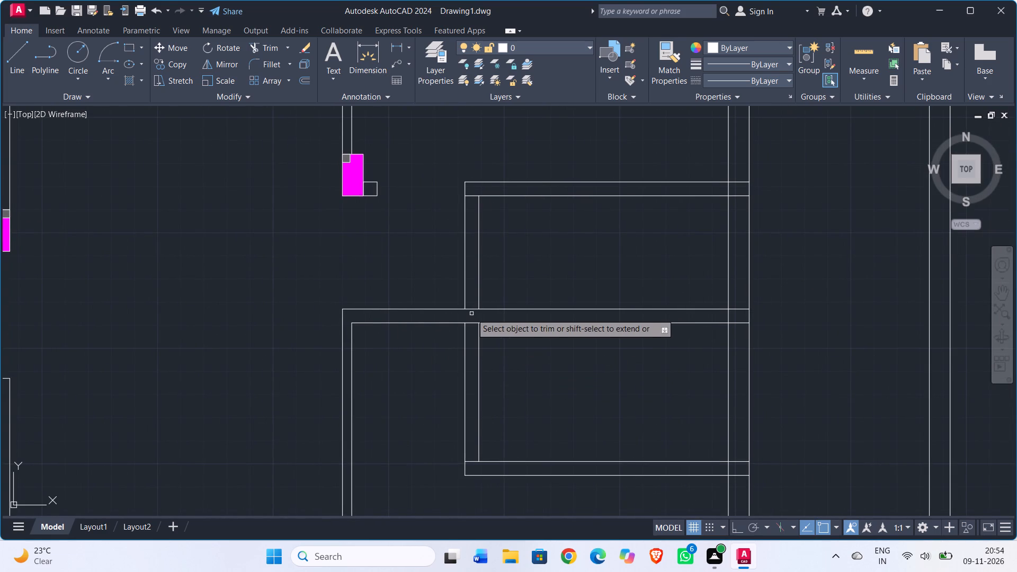
click(471, 314)
click(471, 302)
click(472, 323)
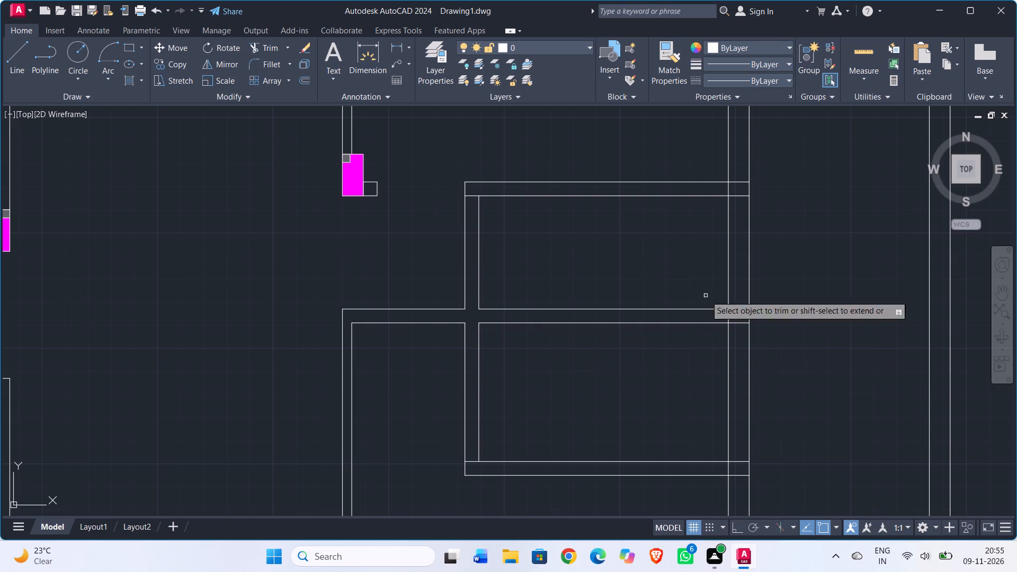
Trim the crossing lines where the northern, middle and southern cross walls meet the east vertical wall, opening all three junctions.
click(739, 175)
click(742, 203)
click(734, 191)
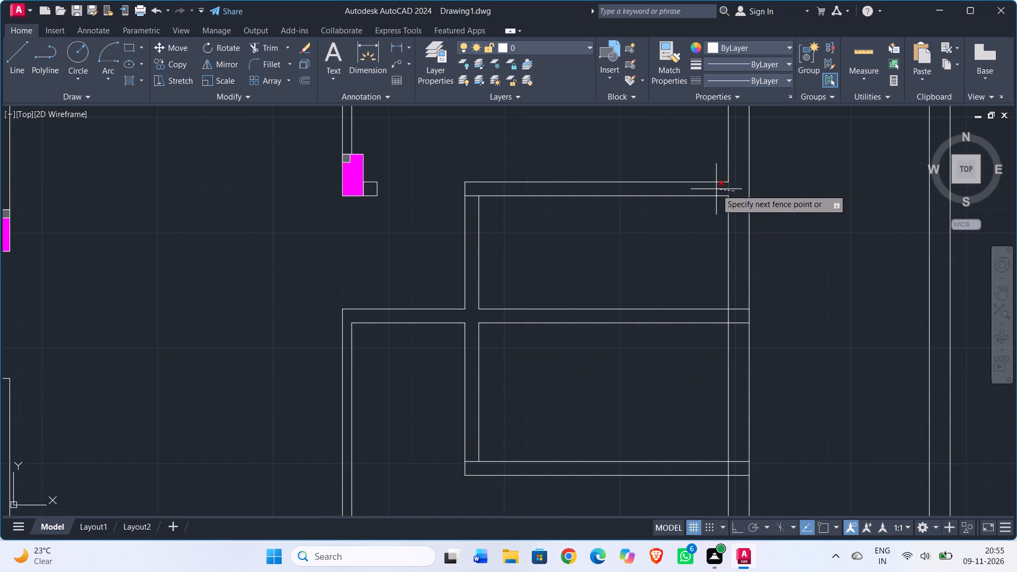
click(716, 189)
drag(737, 299, 737, 304)
click(738, 336)
click(733, 319)
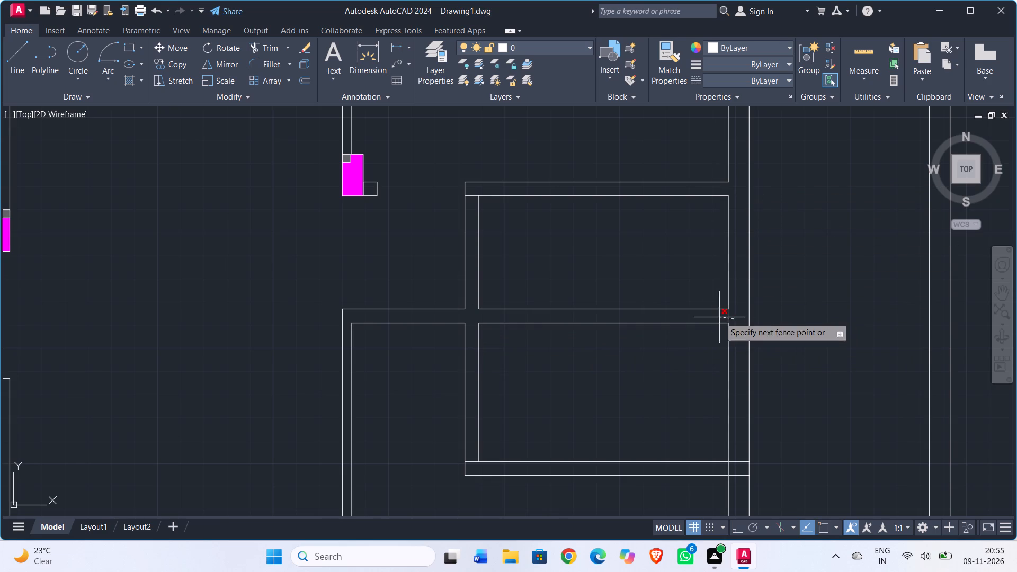
click(719, 317)
click(735, 449)
click(740, 484)
click(733, 471)
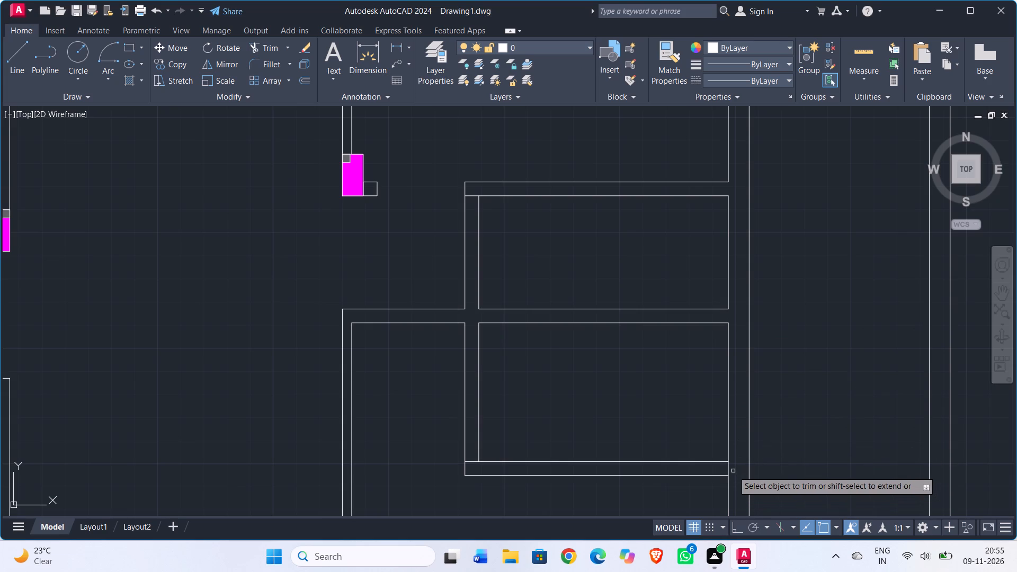
click(716, 470)
Trim the stub of the southern cross wall's north face that runs inside the partition at their corner.
scroll(795, 406, down, 1)
middle_drag(797, 397, 730, 314)
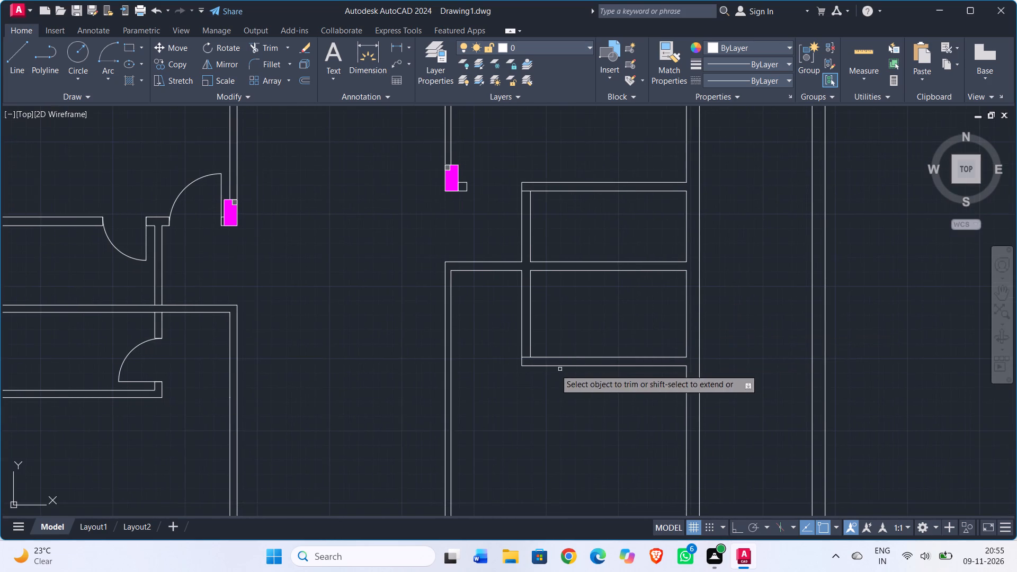
scroll(484, 332, up, 2)
click(587, 405)
click(586, 385)
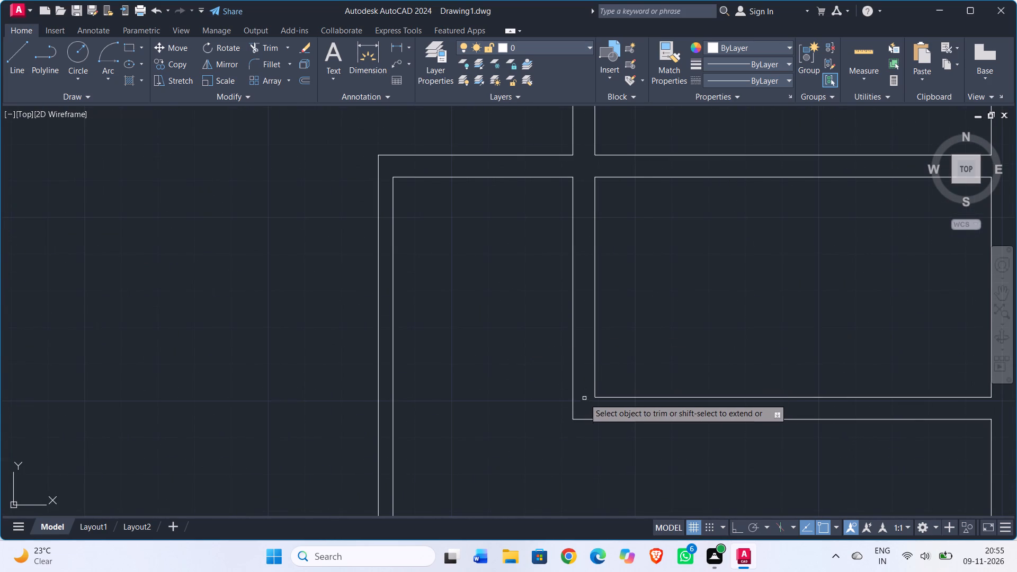
scroll(584, 400, down, 1)
scroll(558, 445, down, 2)
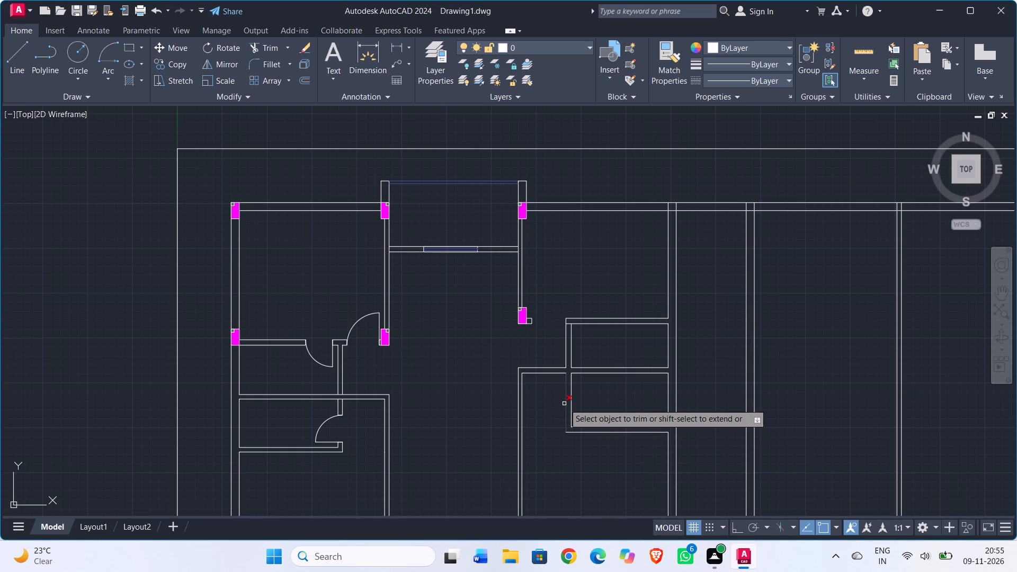
key(Escape)
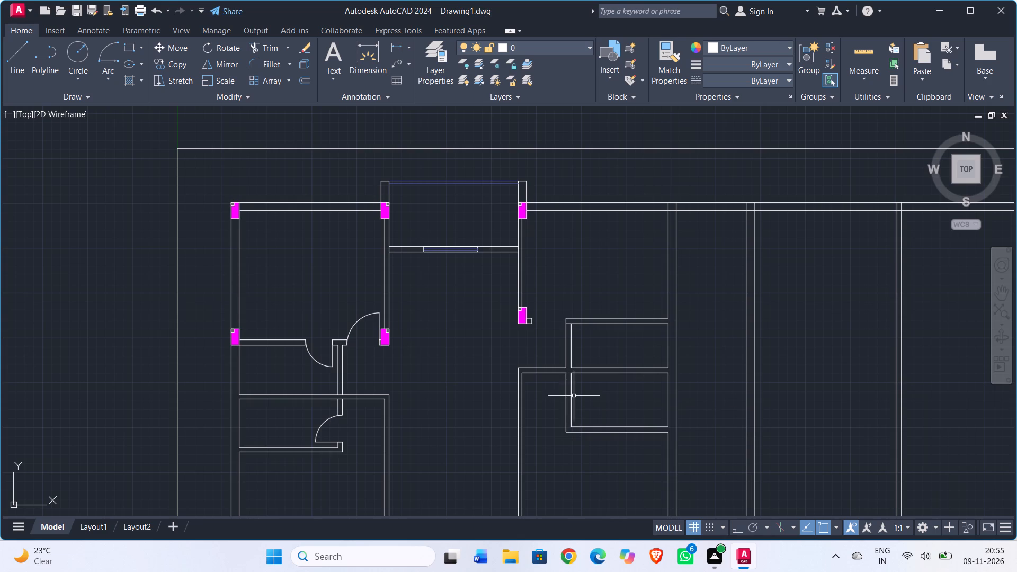
Draw a line across the northern cross wall in line with the partition's east face.
scroll(583, 303, up, 3)
scroll(566, 356, up, 1)
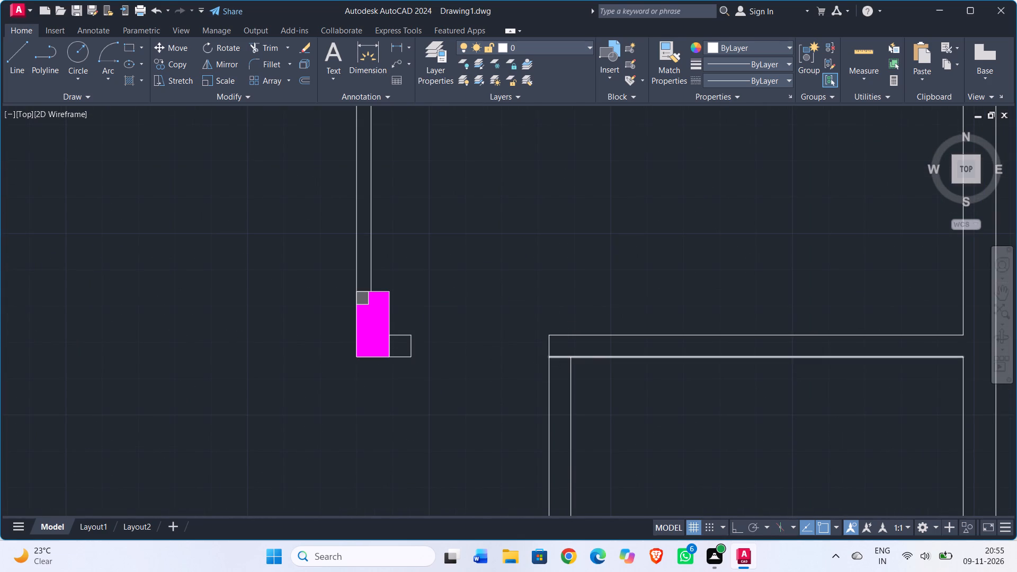
key(l)
key(Return)
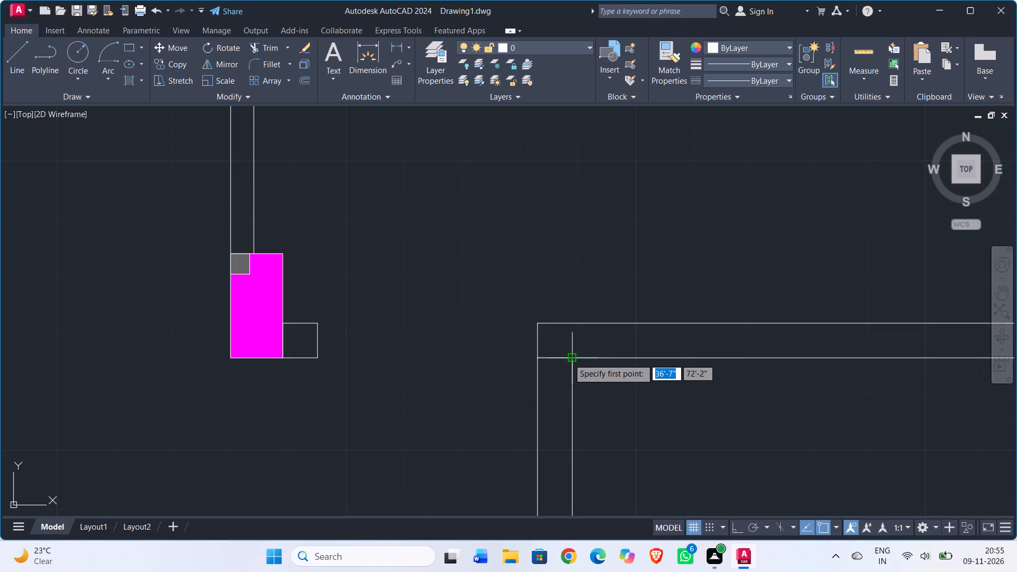
click(568, 360)
click(569, 321)
key(Escape)
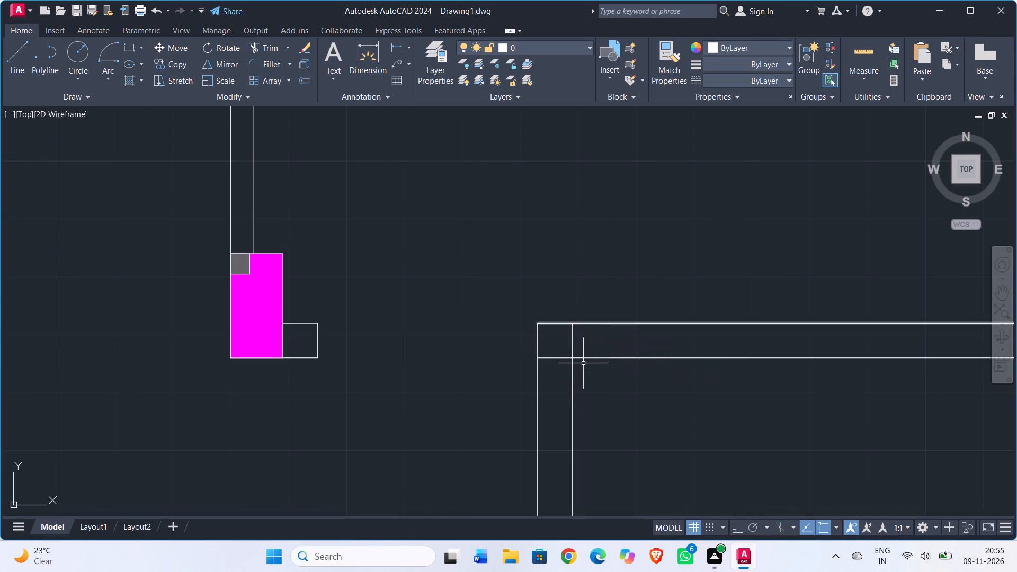
Offset the new line across the northern cross wall 6" to the east as a door jamb.
text(off)
key(Return)
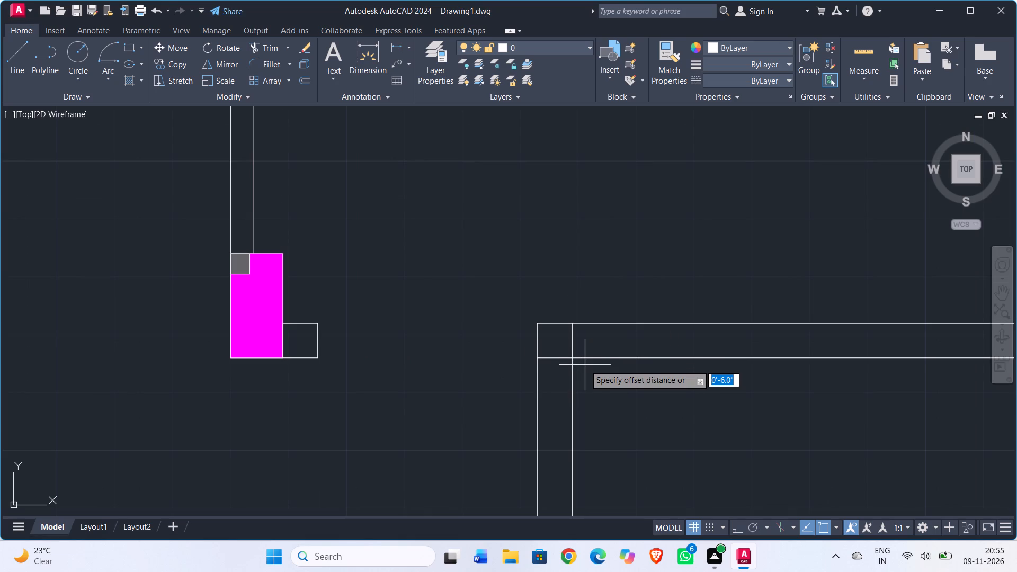
text(6")
key(Return)
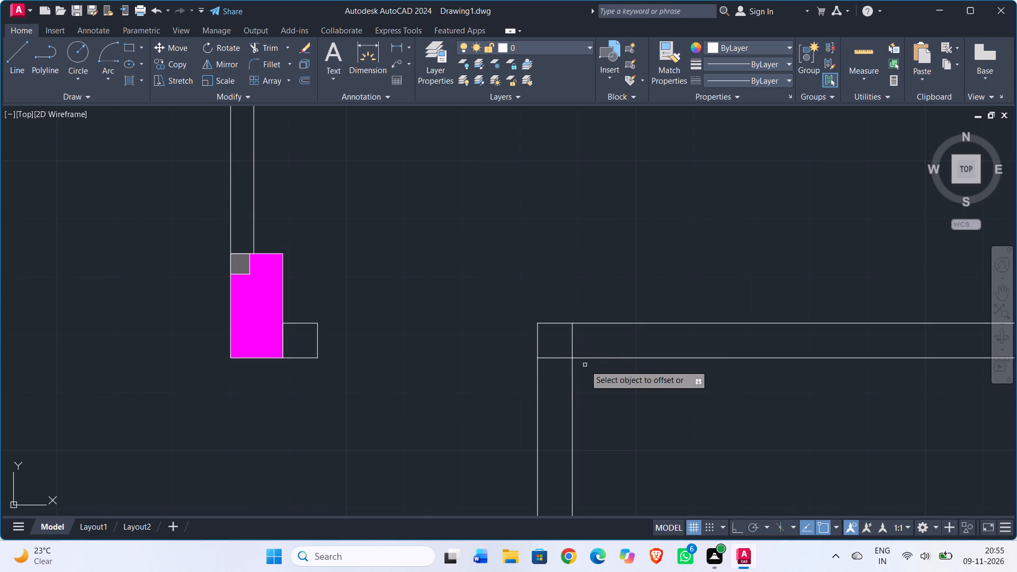
click(573, 342)
click(666, 343)
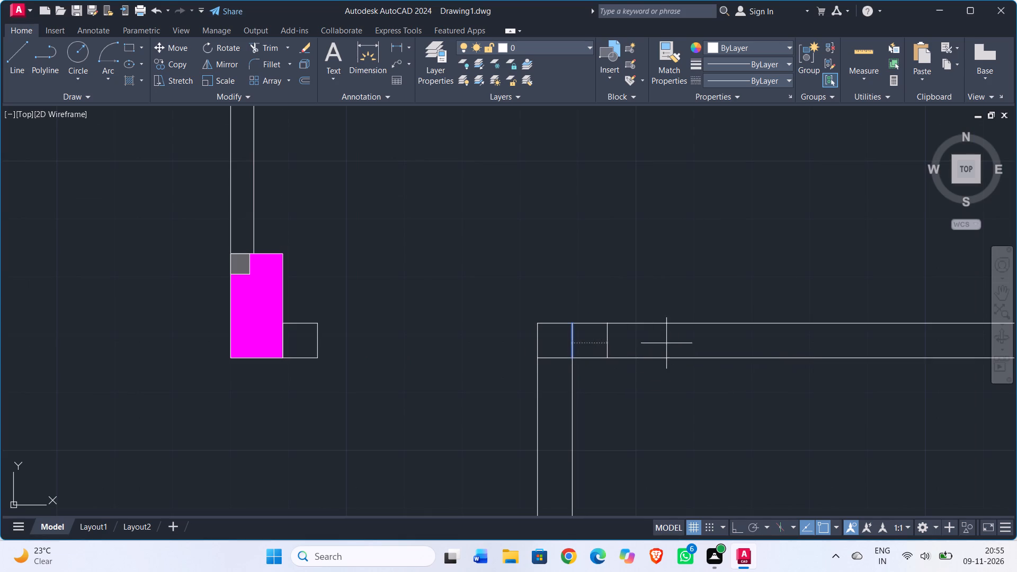
scroll(686, 331, down, 2)
key(Escape)
Draw a line across the partition in line with the southern cross wall's north face.
middle_drag(684, 359, 566, 397)
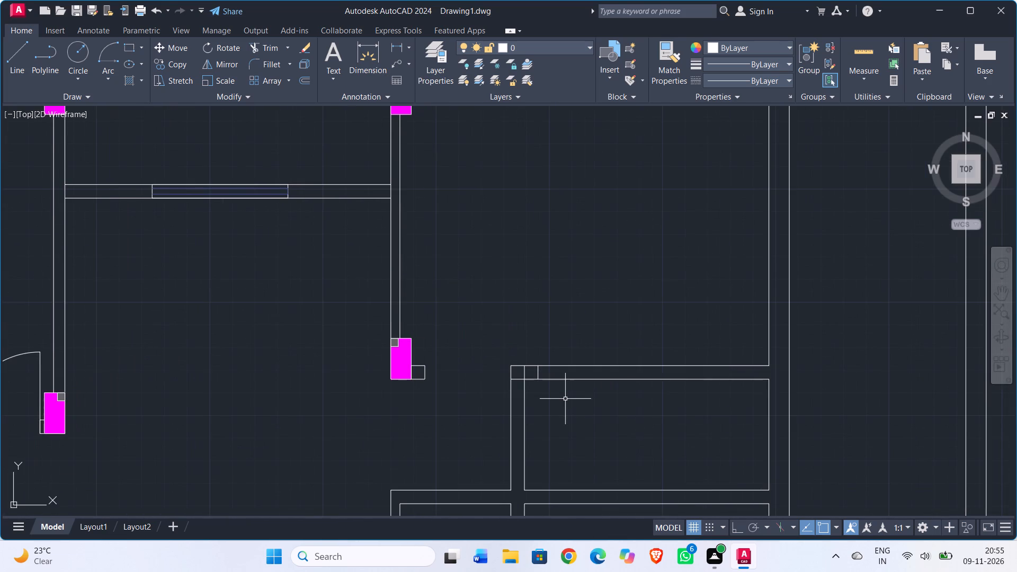
scroll(565, 399, down, 1)
middle_drag(565, 399, 565, 317)
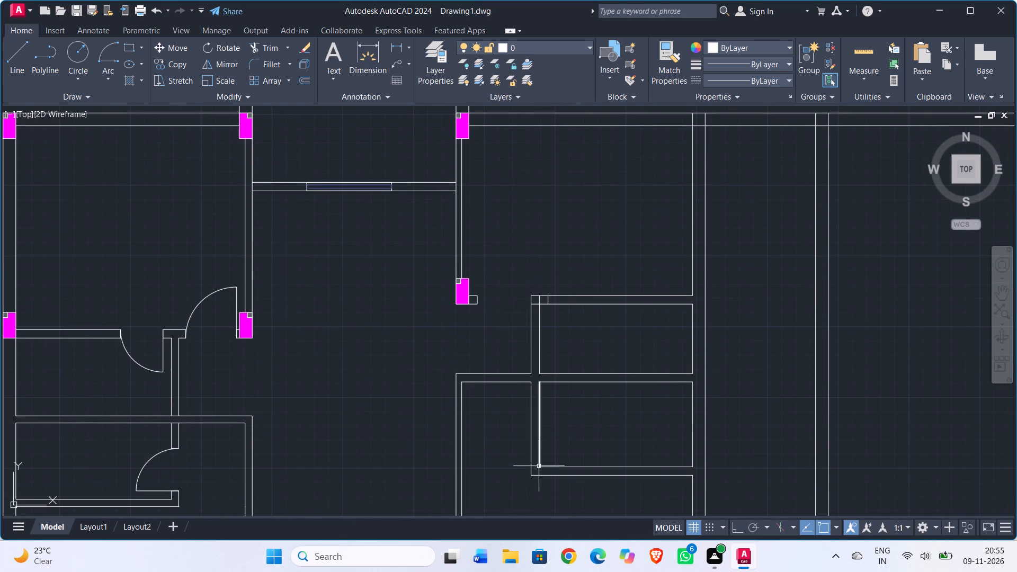
scroll(540, 466, up, 2)
key(l)
key(Return)
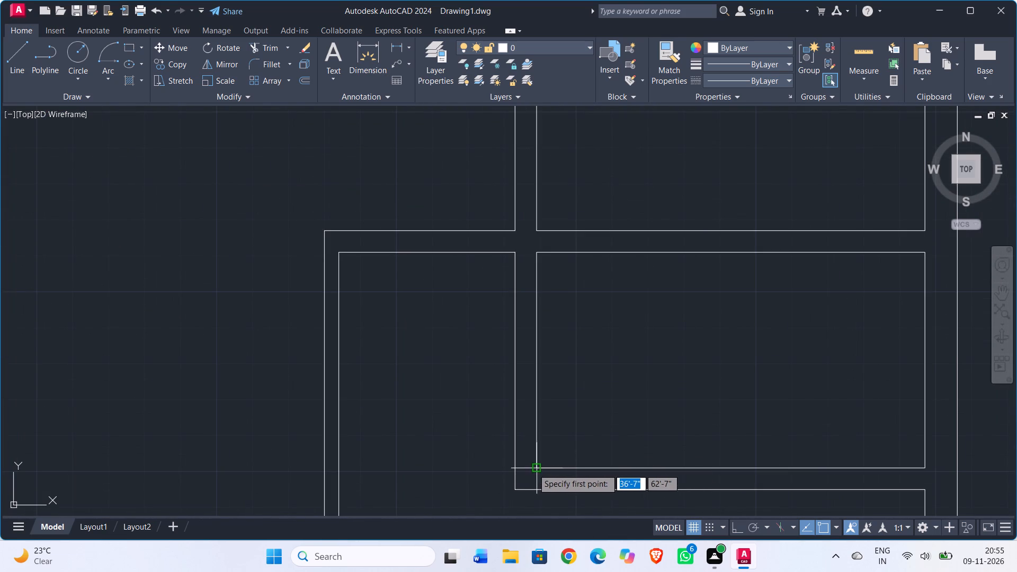
click(538, 471)
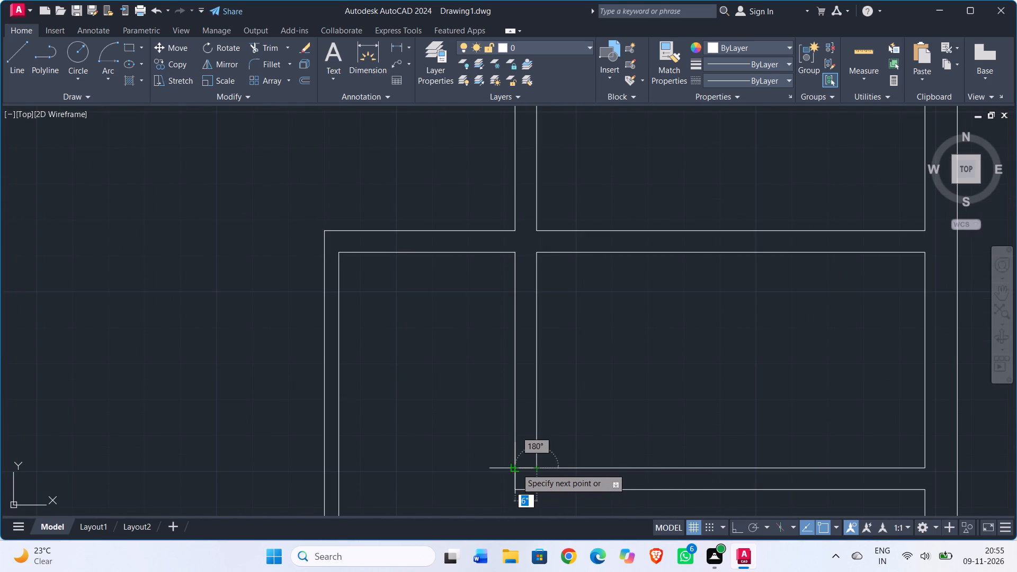
click(516, 468)
key(Escape)
Offset the new line across the partition 6" to the north as a door jamb.
text(off)
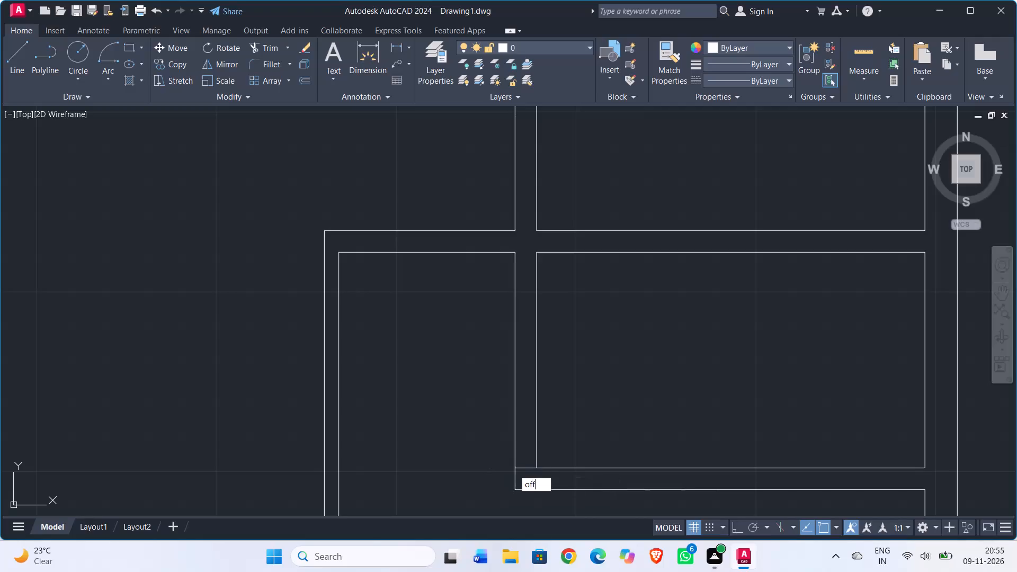
key(Return)
text(6")
key(Return)
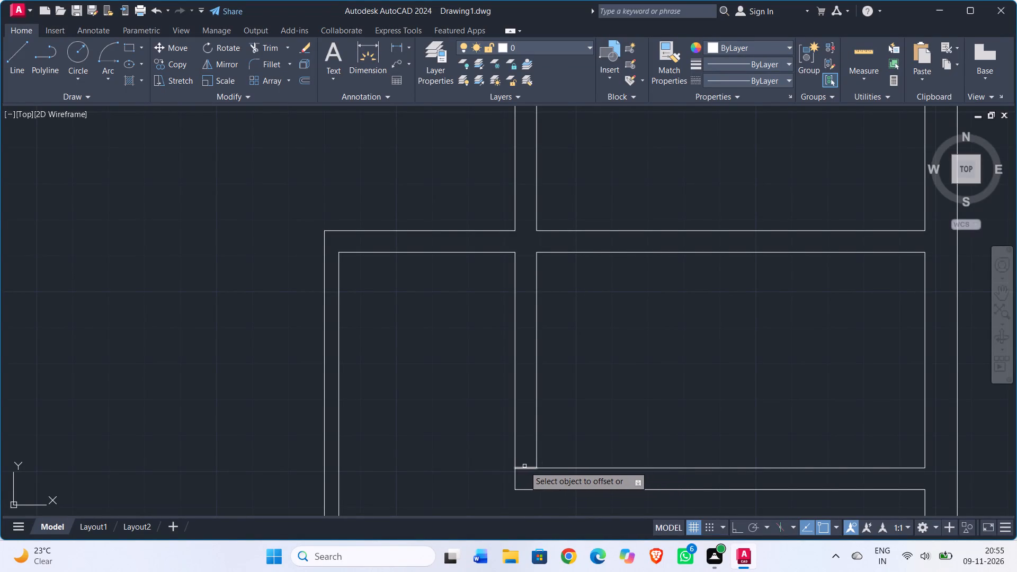
click(524, 466)
click(524, 467)
click(525, 428)
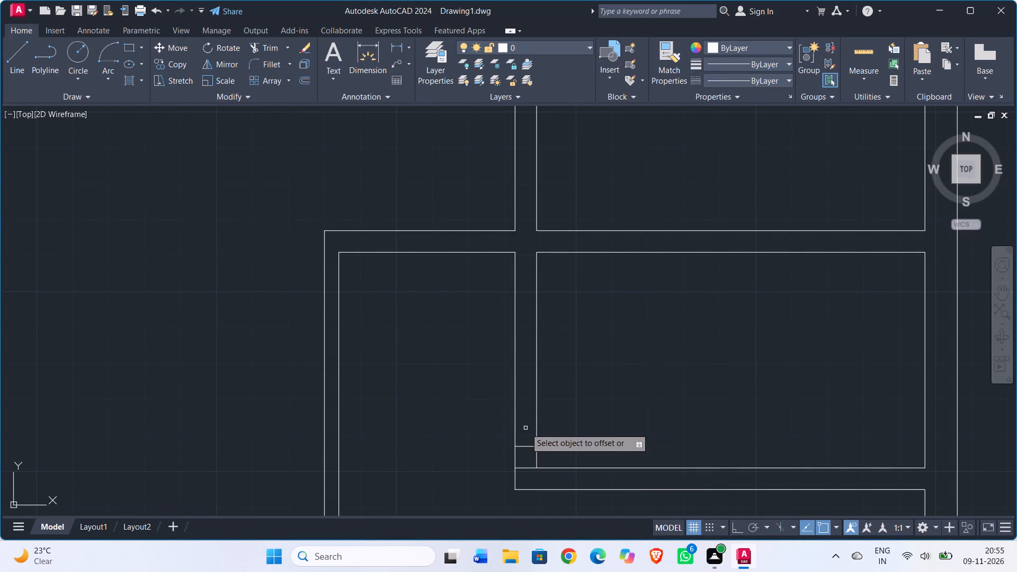
key(Escape)
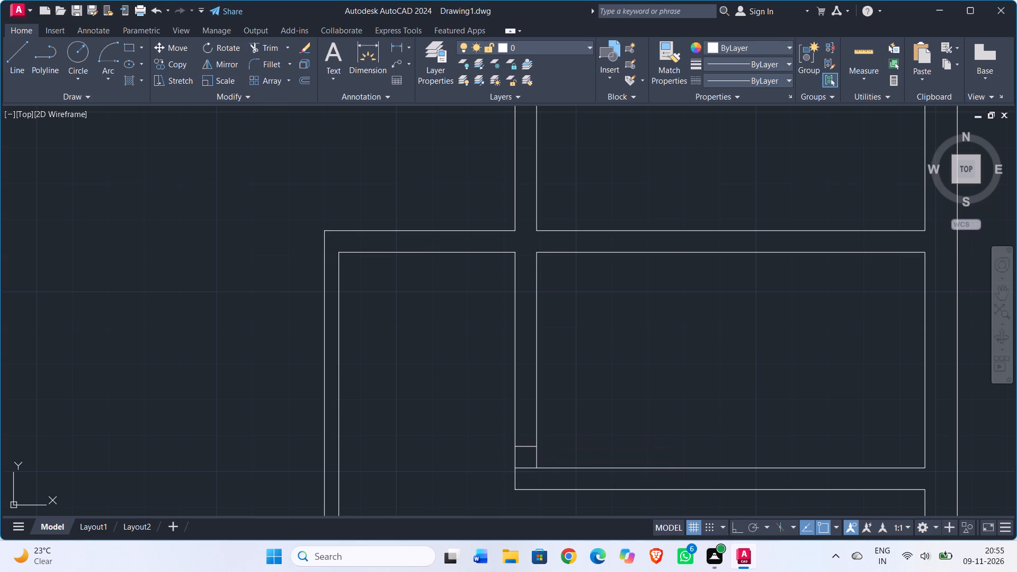
Offset the partition's jamb line 2'6" north and the northern cross wall's jamb line 2'6" east to mark the door openings.
key(o)
text(ff)
key(Return)
text(2'6")
key(Return)
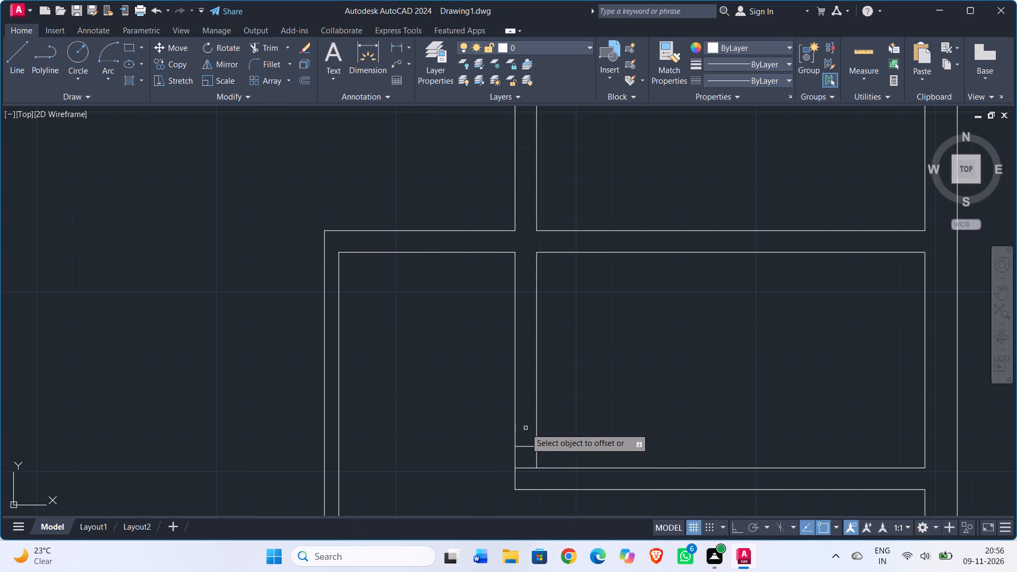
click(530, 446)
click(514, 376)
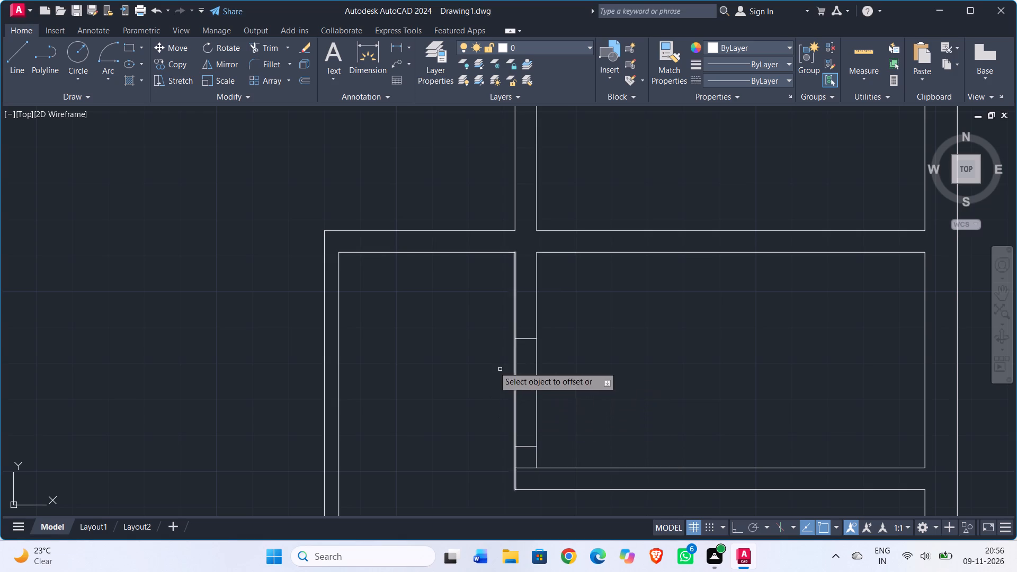
scroll(542, 331, down, 1)
middle_drag(548, 330, 553, 449)
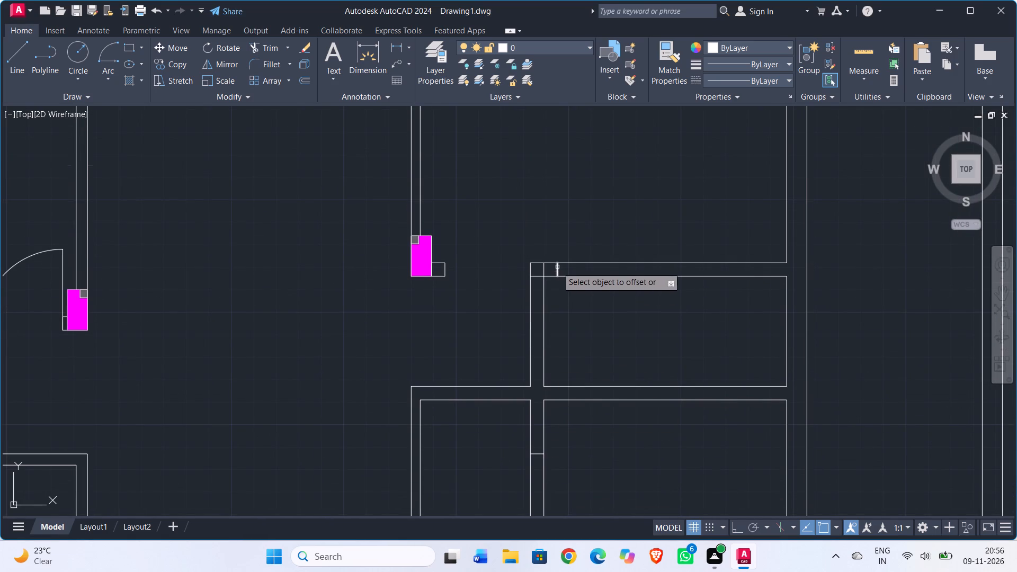
drag(557, 267, 564, 267)
click(618, 270)
key(Escape)
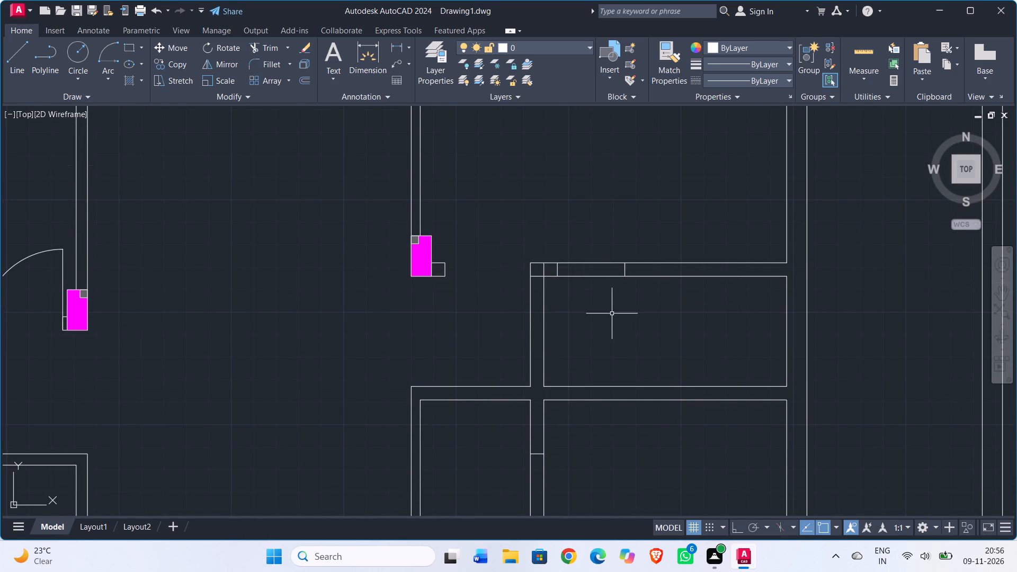
With Ortho on, draw a 2'6" door leaf line south from the north end of the northern cross wall's east jamb.
key(l)
key(Return)
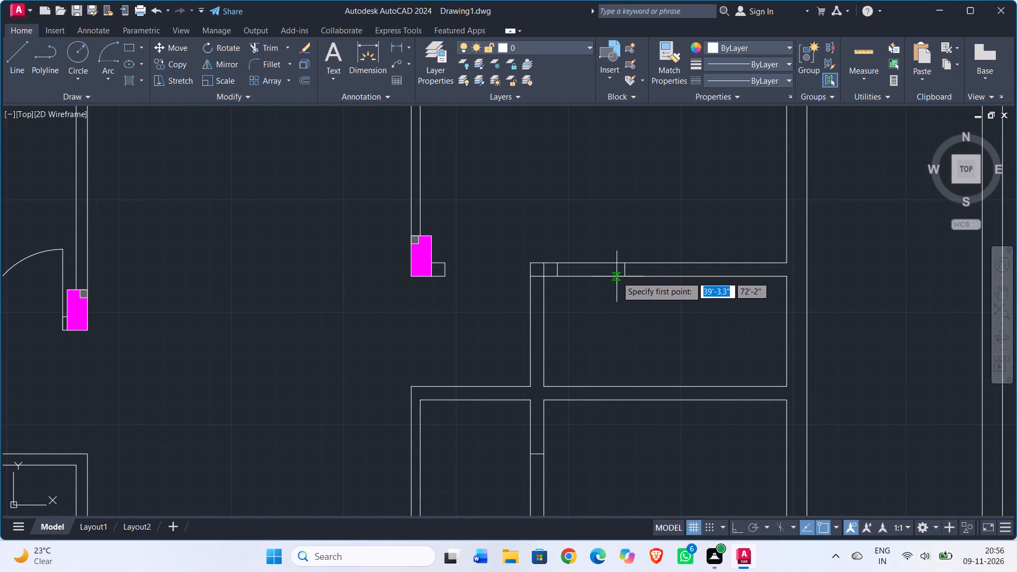
scroll(622, 264, up, 2)
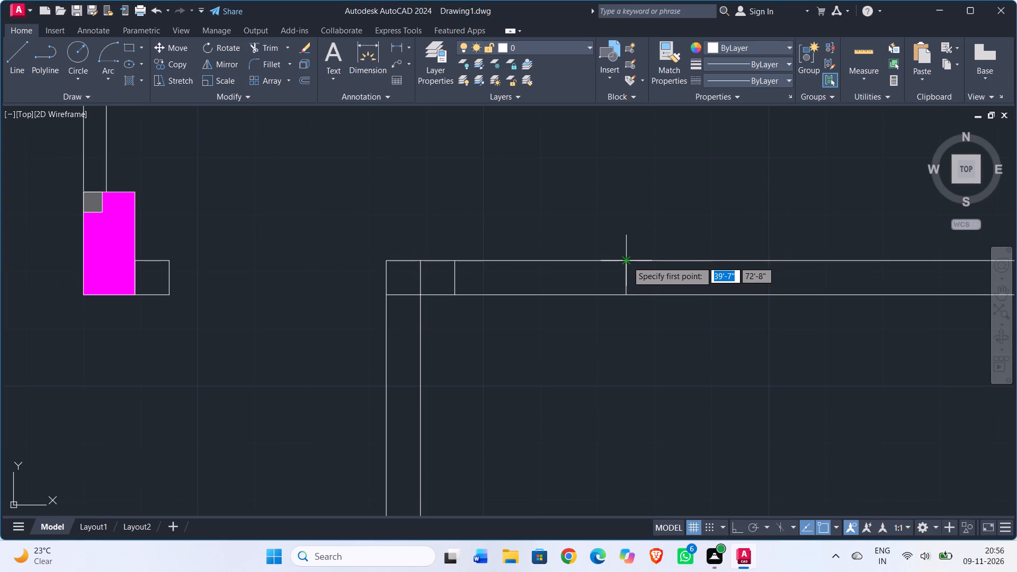
click(627, 261)
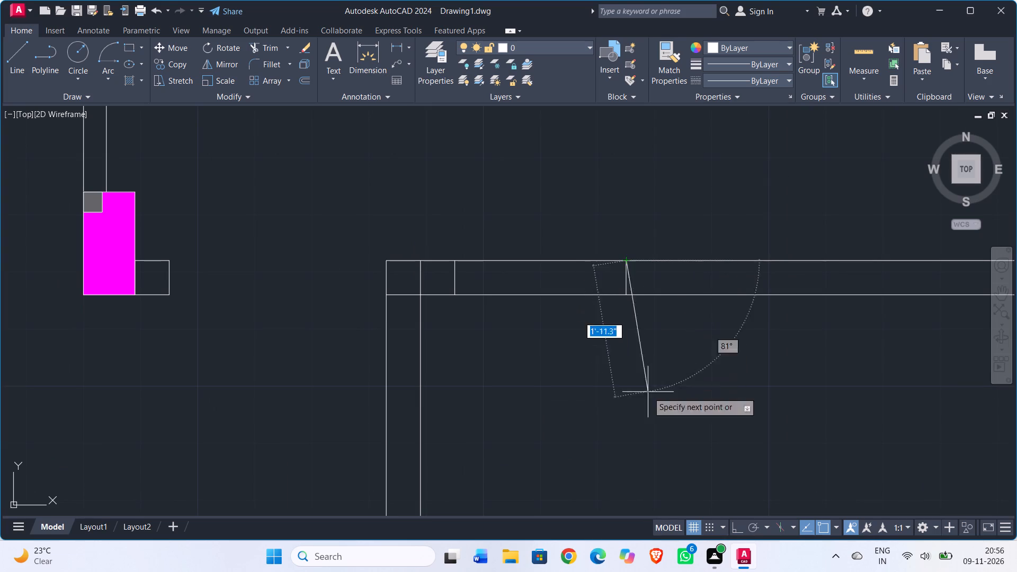
click(733, 531)
scroll(645, 426, down, 1)
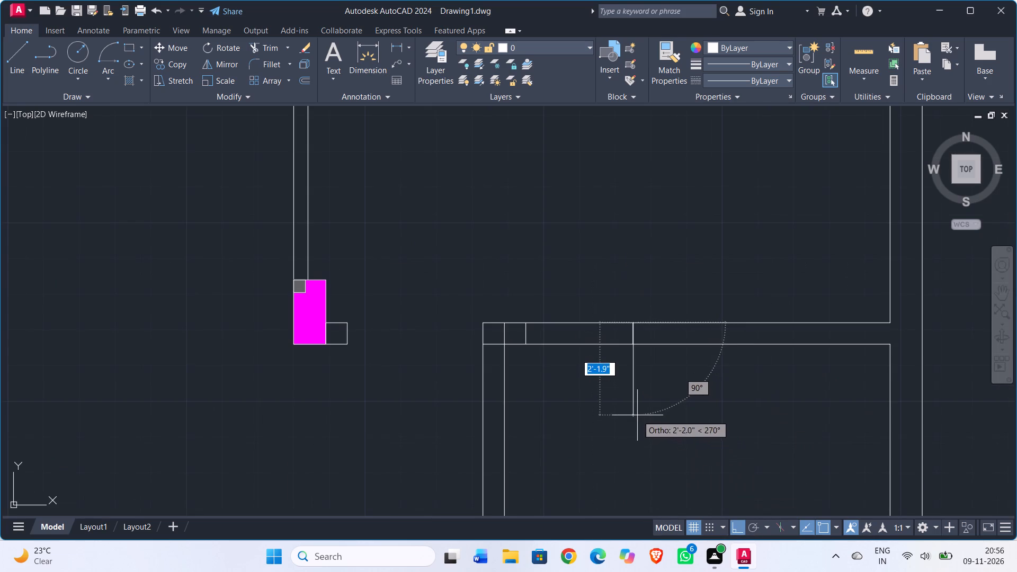
key(2)
text('6)
key(shift+quotedbl)
key(Return)
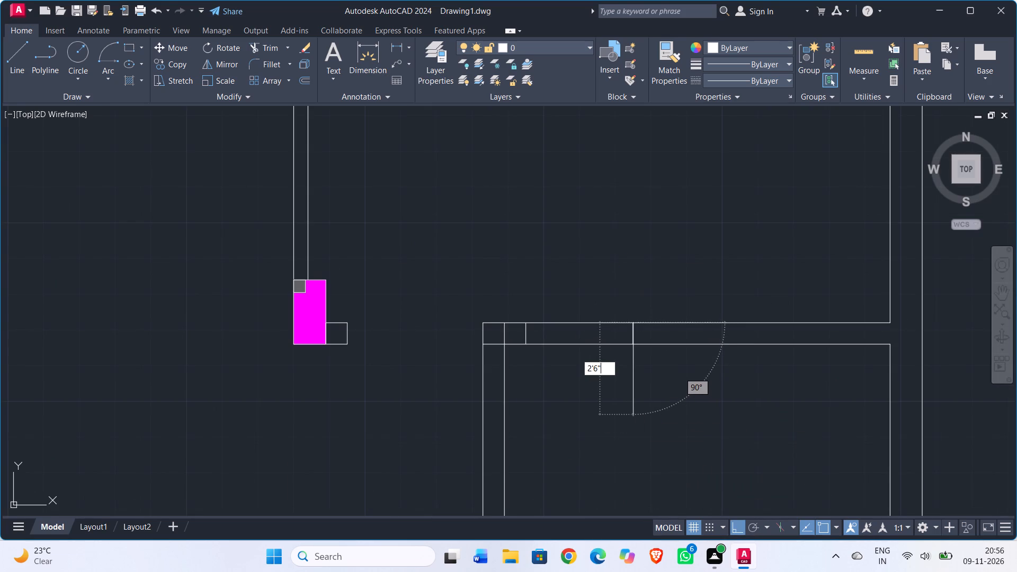
Draw a 2'6" door leaf line east from the west end of the partition's southern door jamb.
scroll(582, 418, down, 2)
middle_drag(572, 412, 549, 365)
scroll(567, 388, up, 1)
key(Escape)
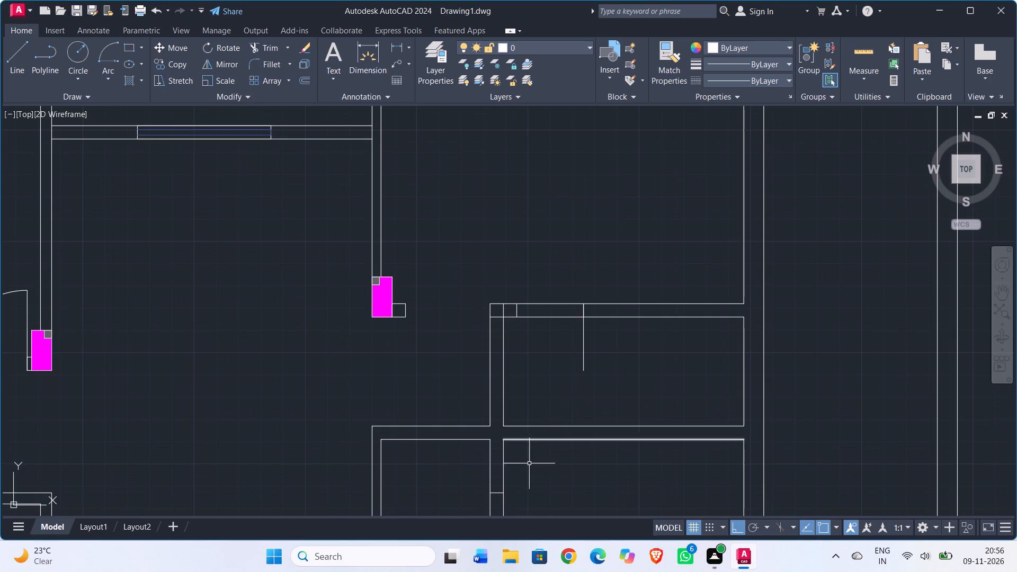
middle_drag(508, 407, 503, 310)
scroll(502, 404, up, 1)
key(l)
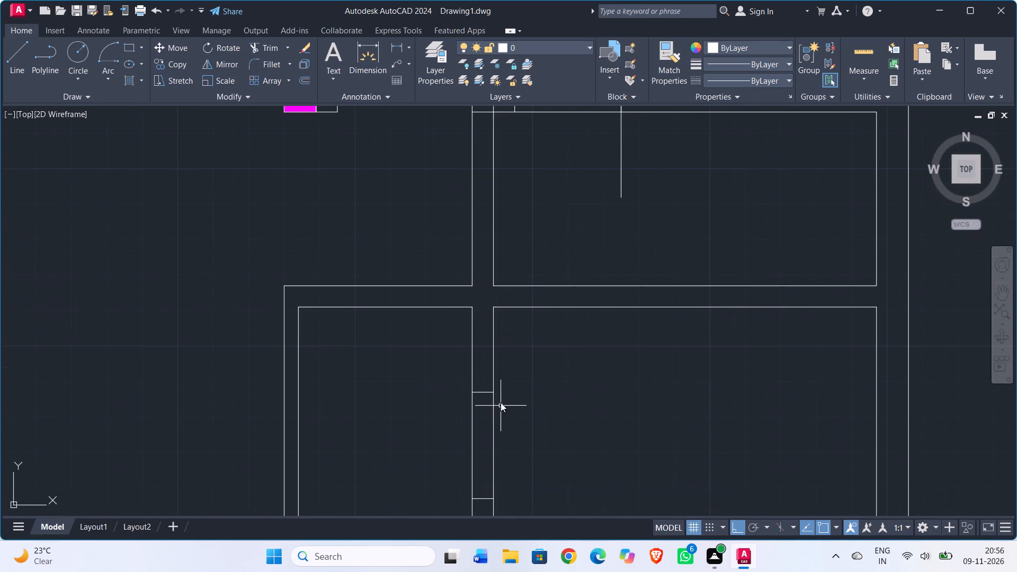
key(Return)
drag(475, 501, 494, 501)
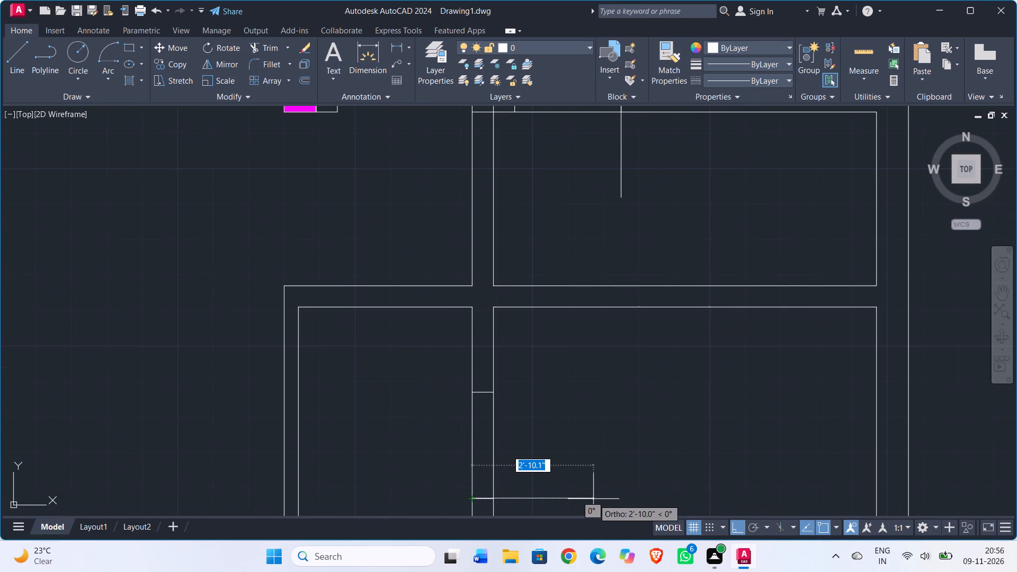
key(2)
text('6)
key(shift+quotedbl)
key(Return)
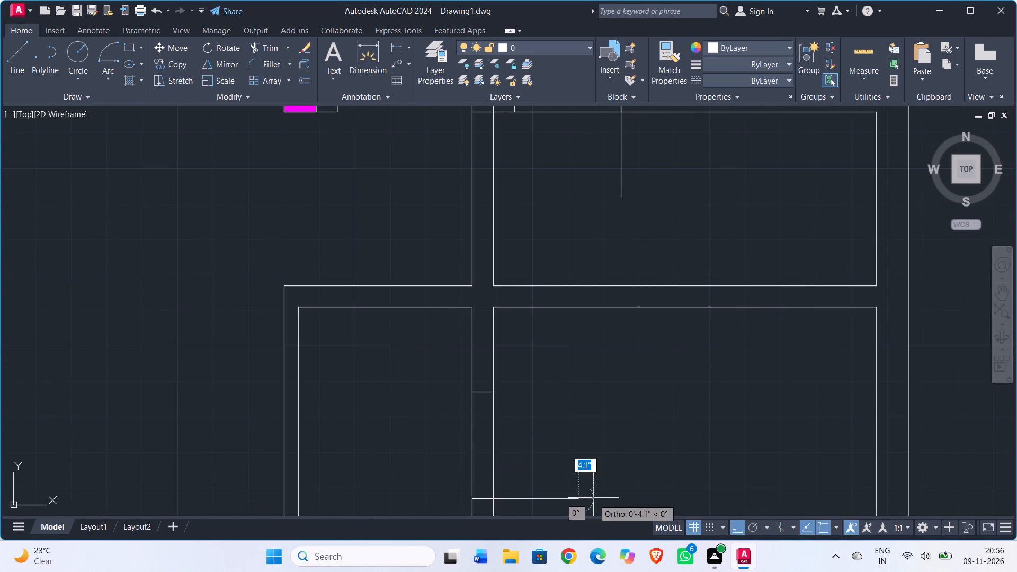
key(Escape)
Draw the northern door's swing arc from its west jamb to the leaf's south end, centred on the leaf's hinge end.
click(108, 58)
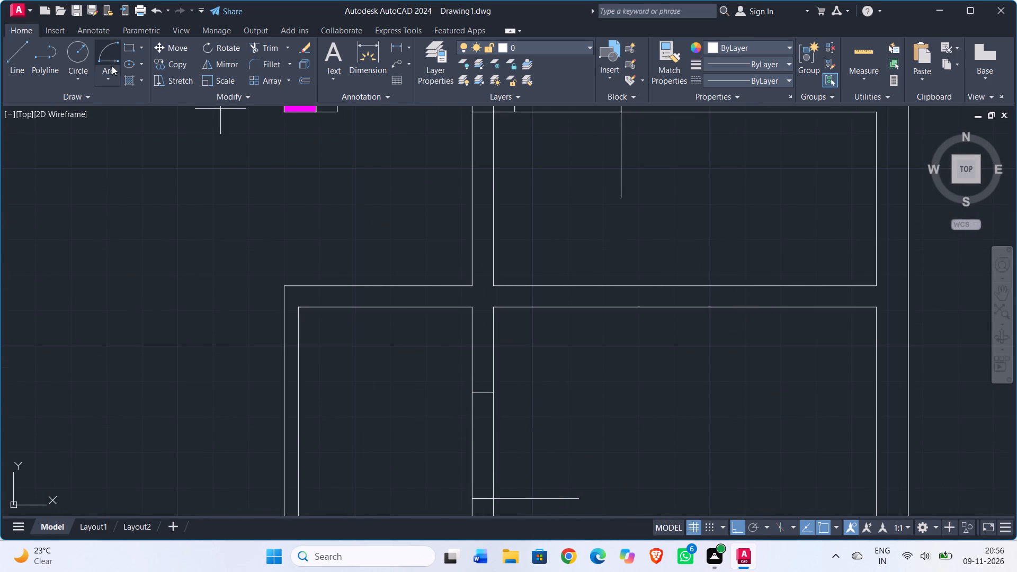
scroll(508, 249, down, 1)
middle_drag(511, 248, 496, 316)
scroll(527, 230, up, 1)
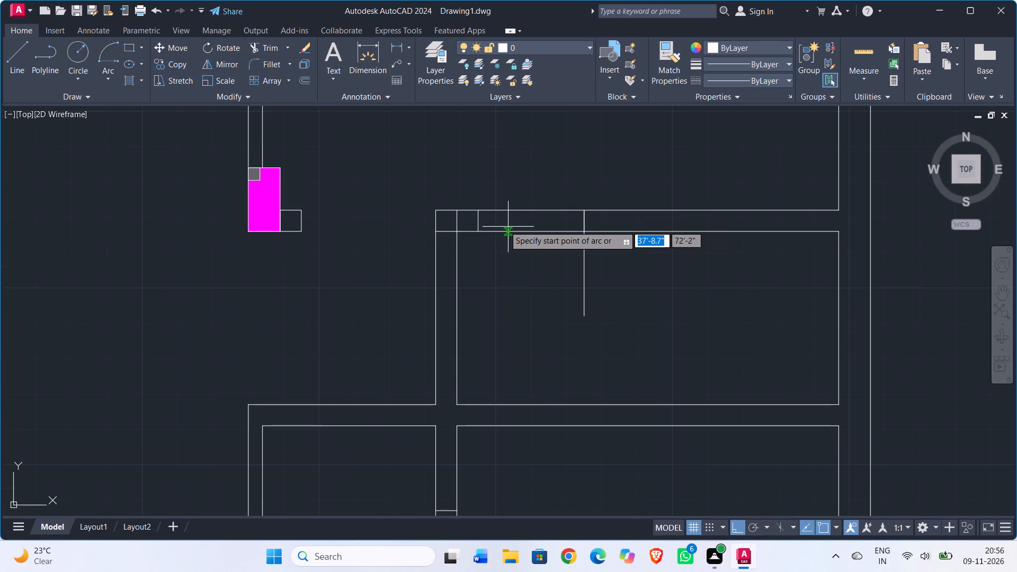
click(480, 211)
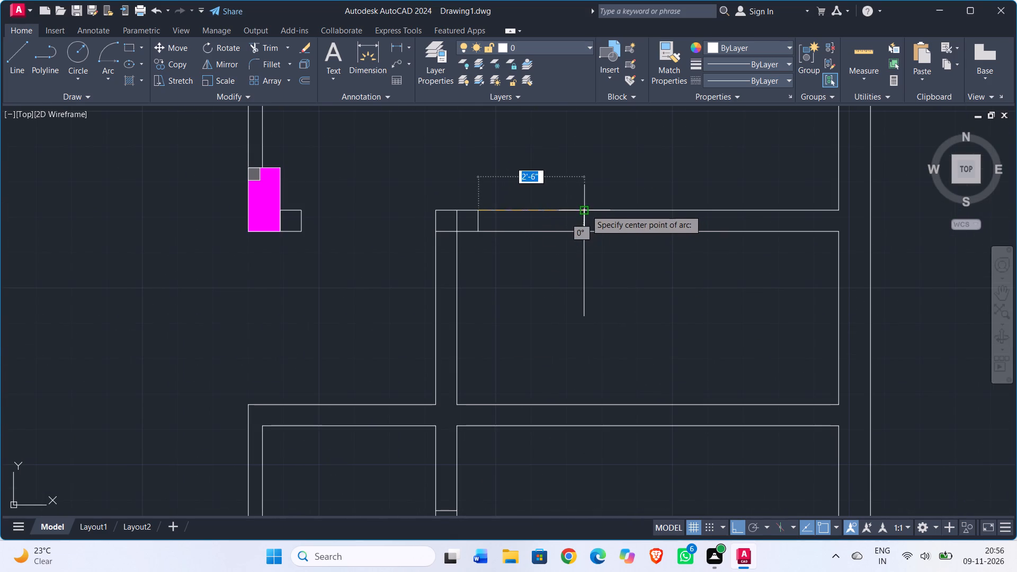
click(585, 210)
click(585, 315)
Draw the partition door's swing arc from the leaf's east end to the opening's north jamb, centred on the leaf's hinge end.
scroll(572, 344, down, 2)
middle_drag(571, 346, 573, 257)
scroll(548, 339, up, 3)
drag(102, 56, 109, 62)
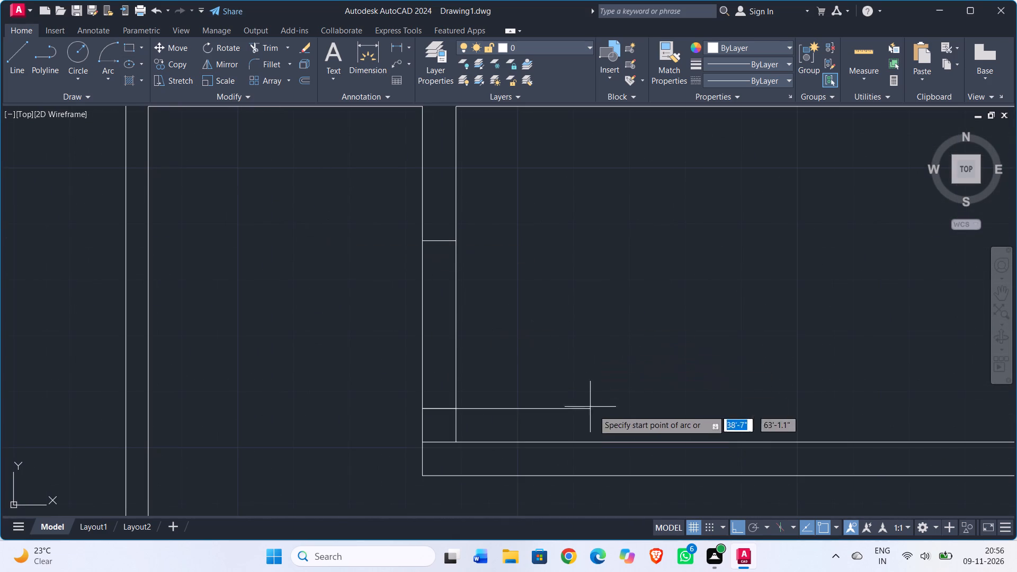
drag(590, 410, 564, 410)
drag(423, 409, 425, 400)
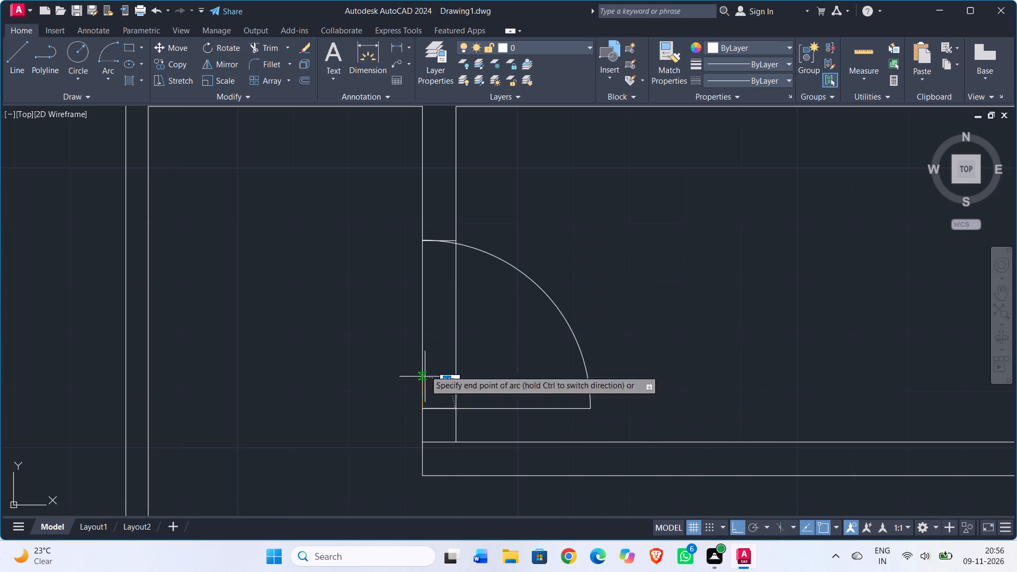
click(423, 241)
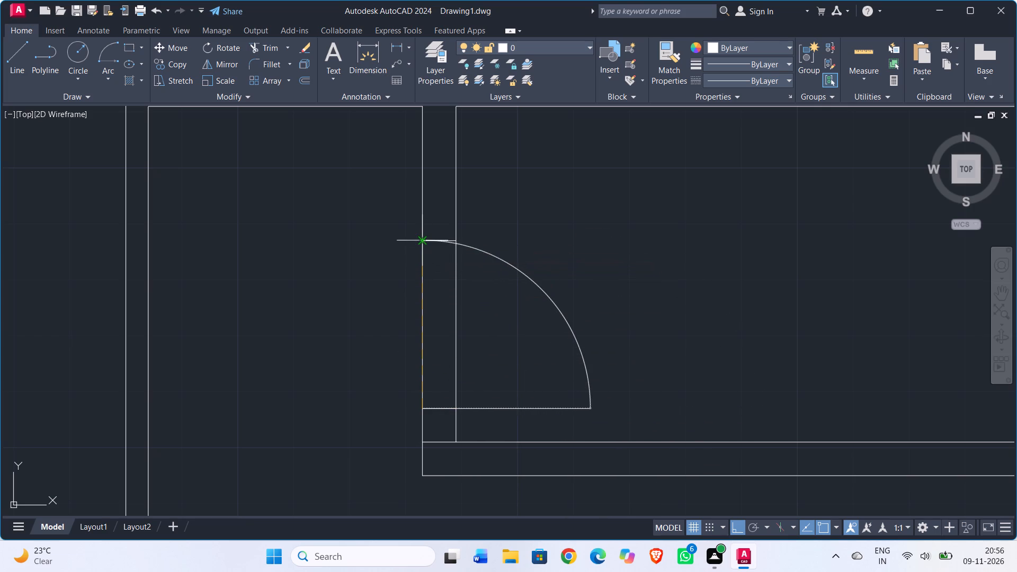
key(Escape)
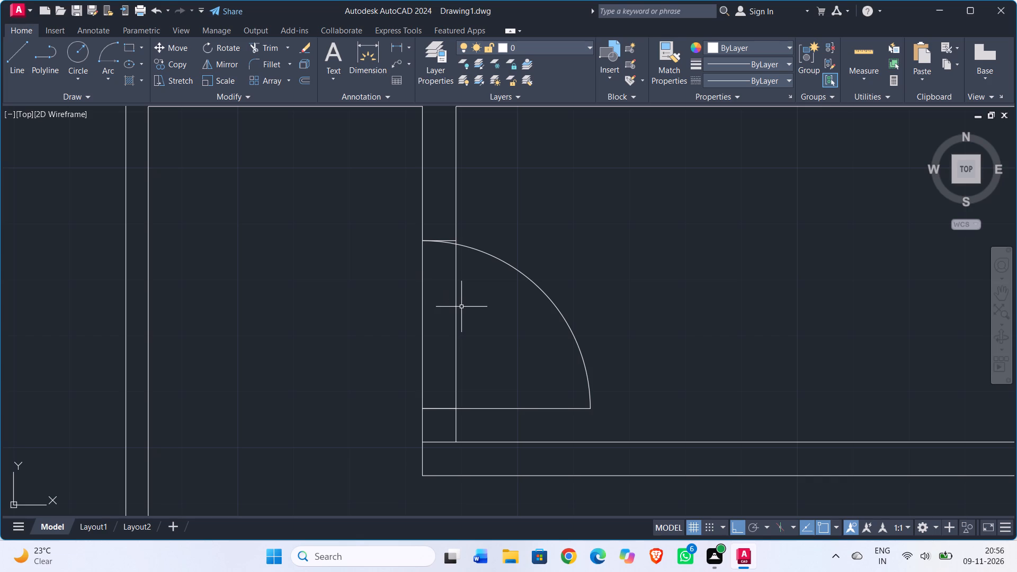
Trim the partition faces across its door opening and the southern cross wall's north face inside the partition junction.
key(t)
key(r)
key(Return)
drag(463, 326, 458, 330)
click(410, 336)
scroll(450, 258, up, 3)
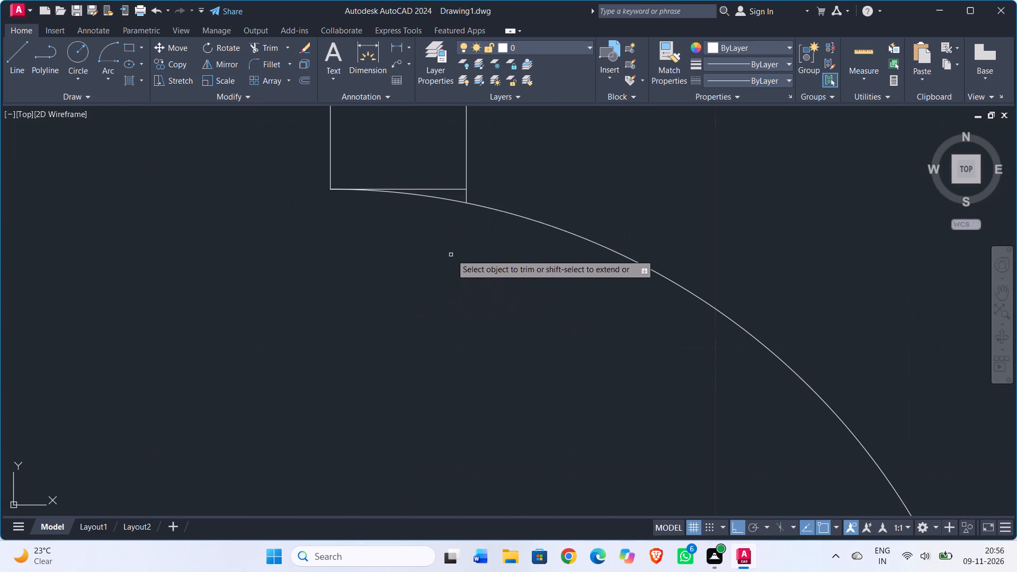
click(466, 195)
scroll(521, 190, down, 2)
scroll(469, 362, down, 1)
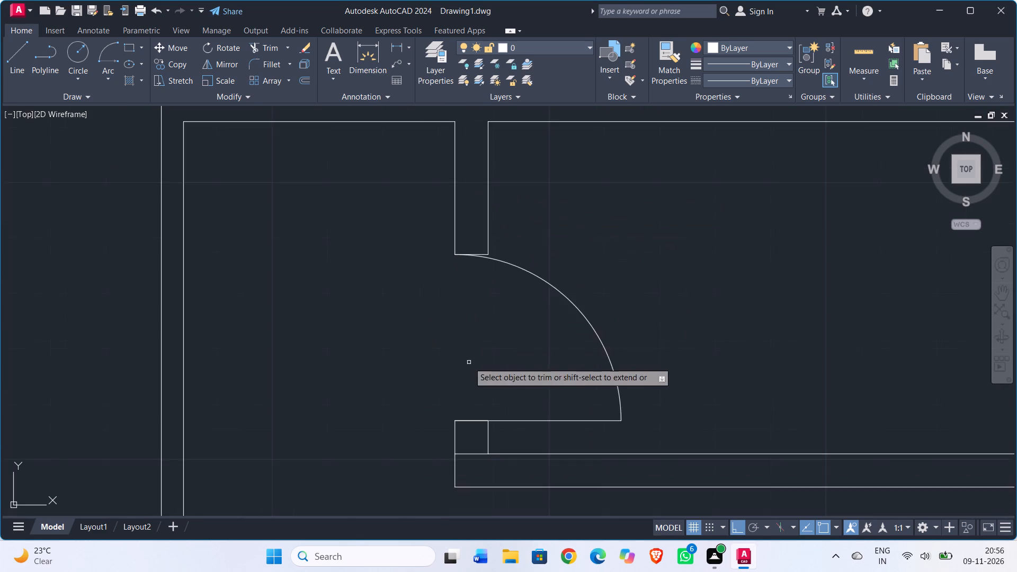
middle_drag(469, 362, 454, 266)
drag(461, 348, 459, 355)
click(459, 377)
Trim the northern cross wall's faces across its door opening and the overlapping lines inside its corner with the partition.
scroll(549, 248, down, 3)
middle_drag(586, 204, 582, 219)
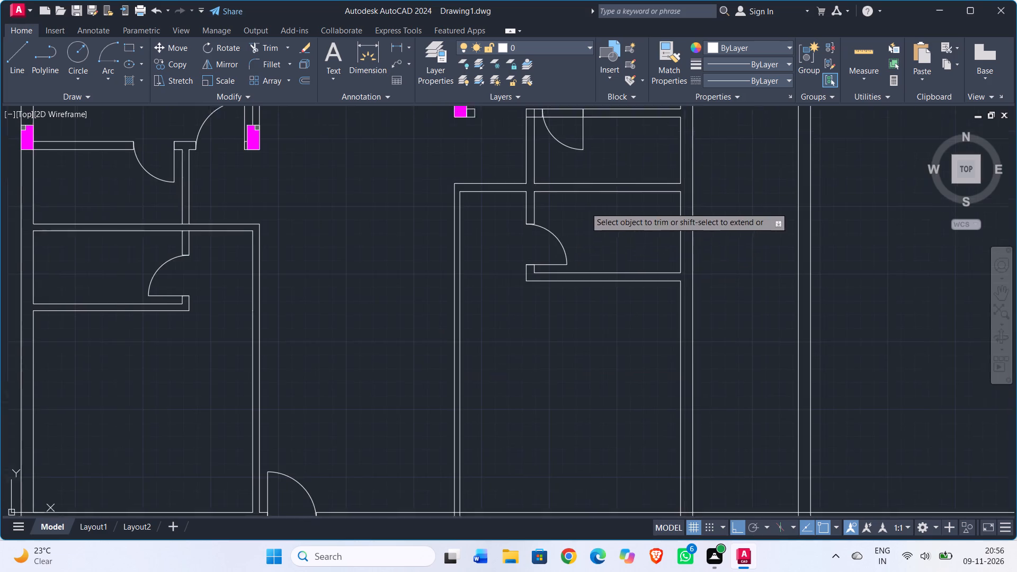
middle_drag(582, 219, 540, 375)
scroll(518, 272, up, 4)
drag(514, 336, 514, 331)
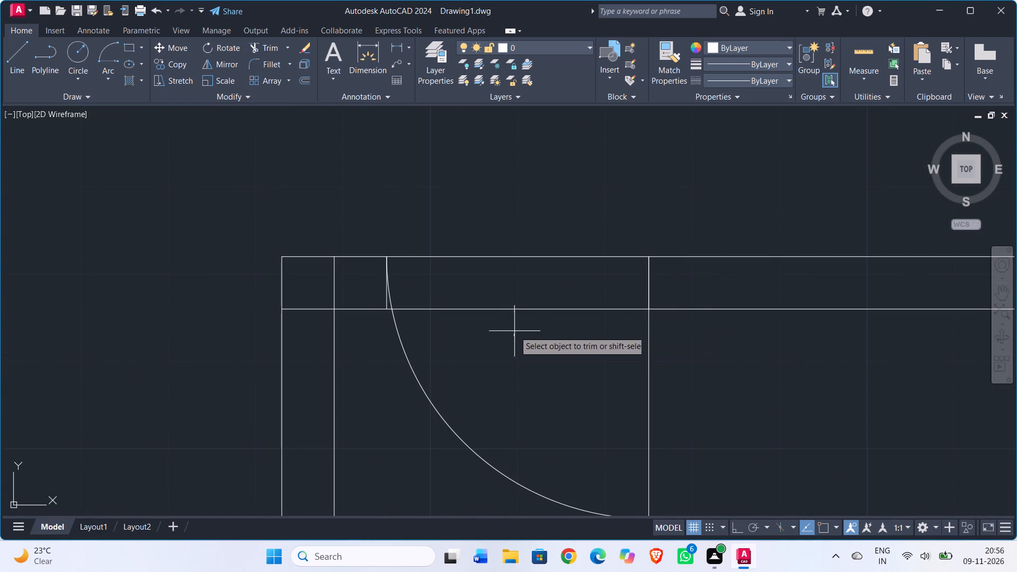
click(514, 197)
scroll(372, 320, up, 4)
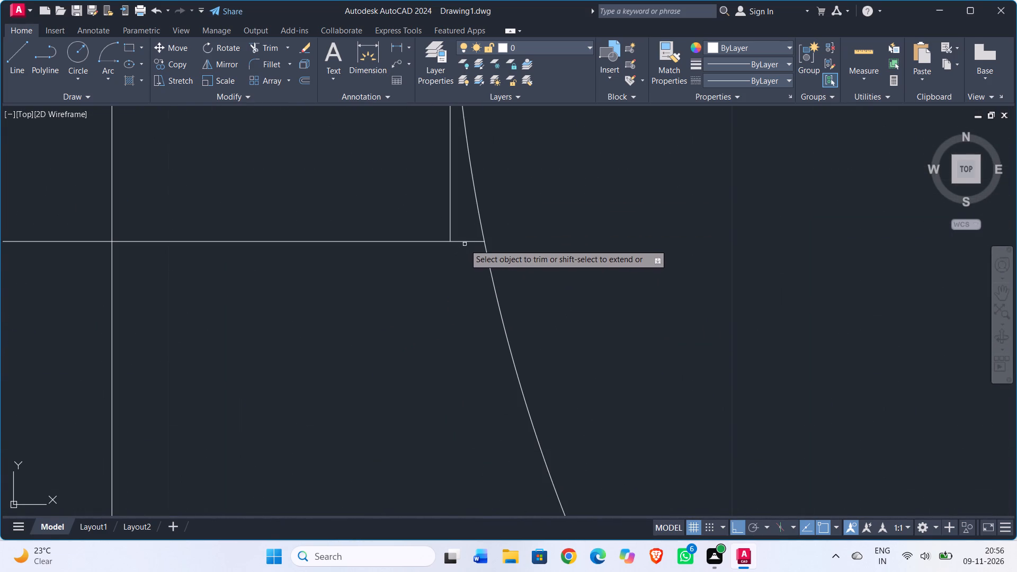
click(465, 242)
scroll(424, 289, down, 2)
click(310, 226)
click(255, 287)
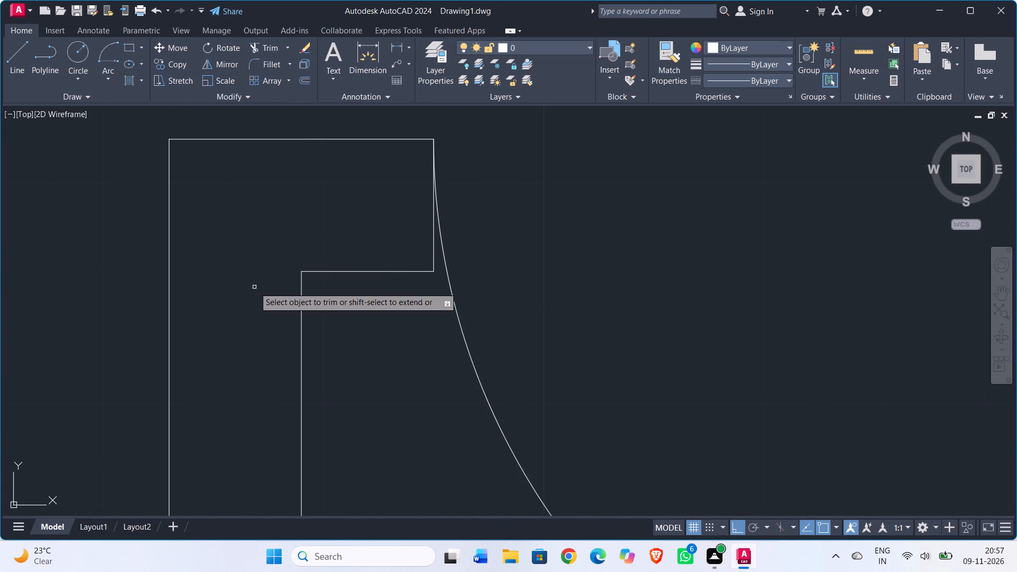
scroll(372, 273, down, 3)
middle_drag(475, 282, 377, 196)
scroll(380, 198, down, 2)
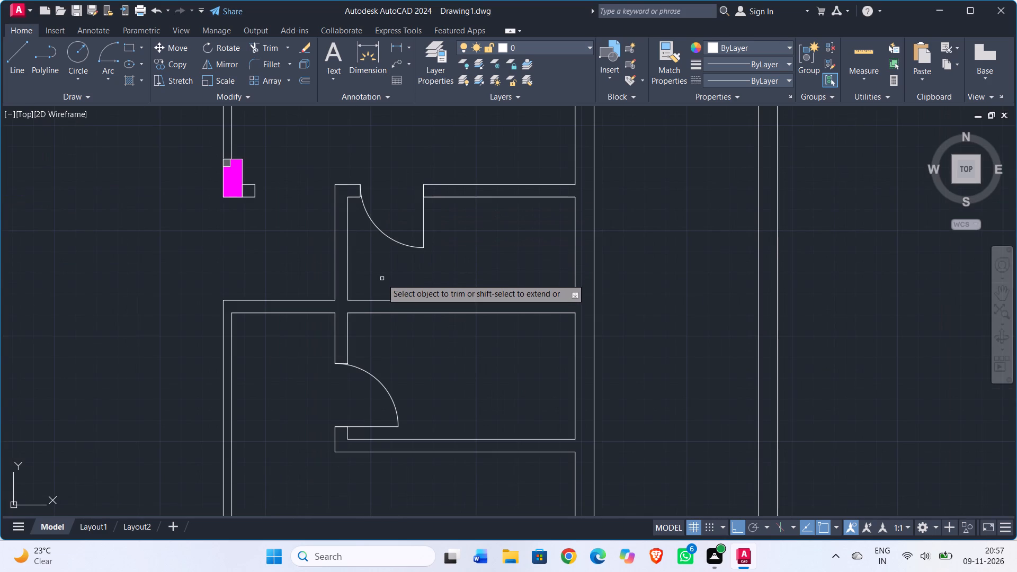
middle_drag(382, 279, 424, 247)
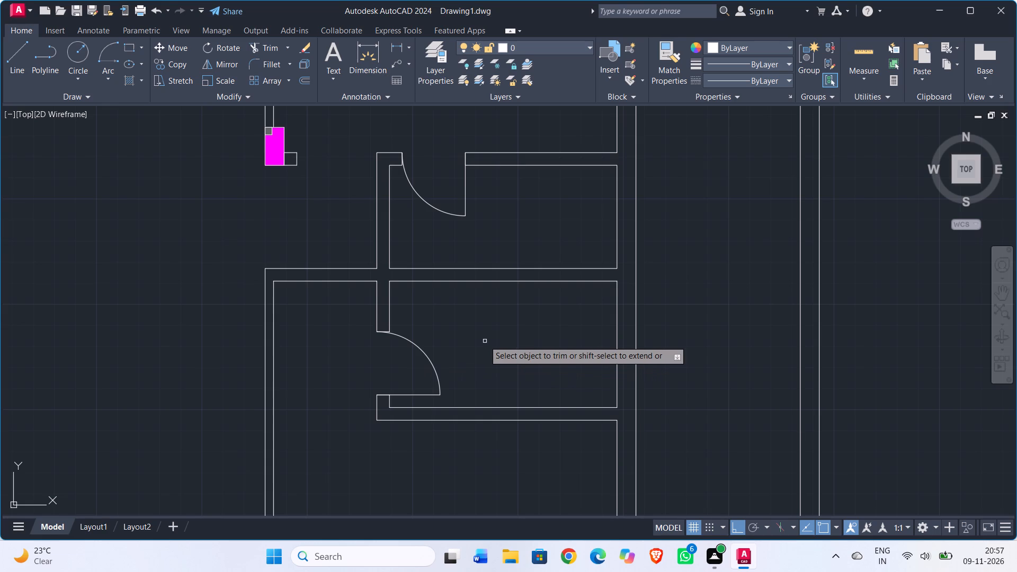
key(Escape)
With Ortho off, copy the hatched column and wall stub opposite the northern door into the open space southwest of the partition door.
scroll(478, 344, down, 2)
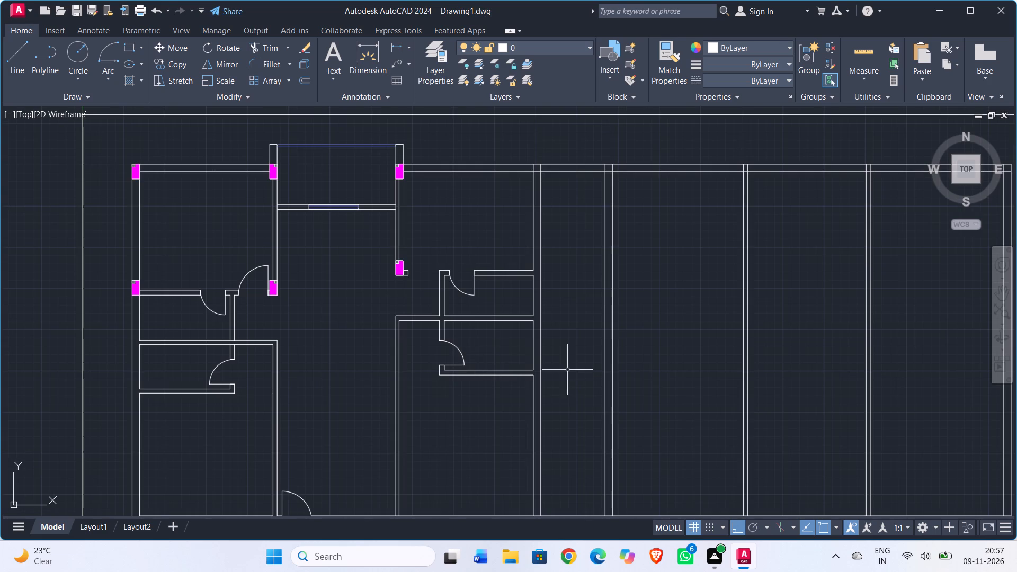
scroll(398, 292, up, 1)
drag(362, 224, 365, 236)
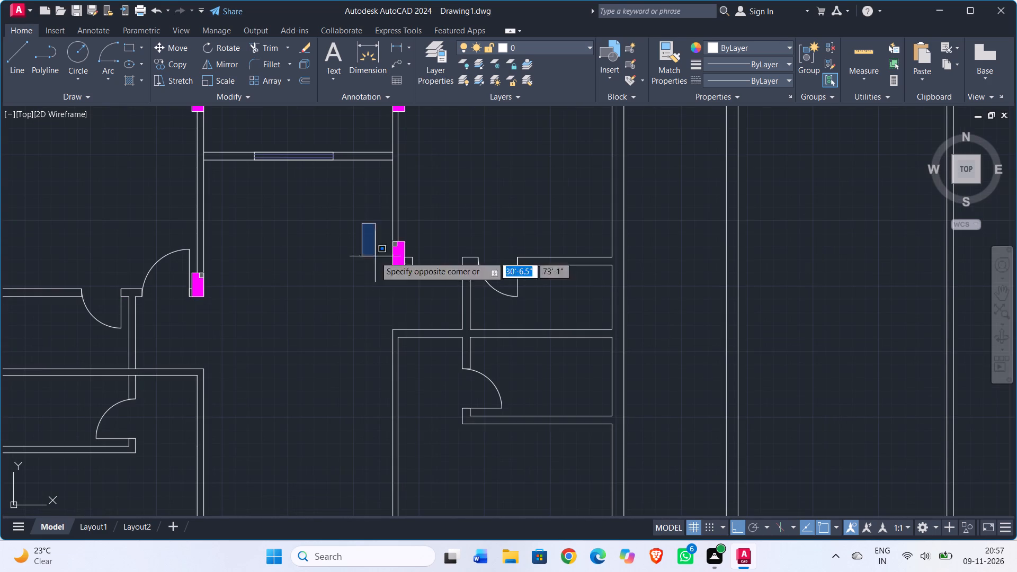
click(425, 295)
click(180, 62)
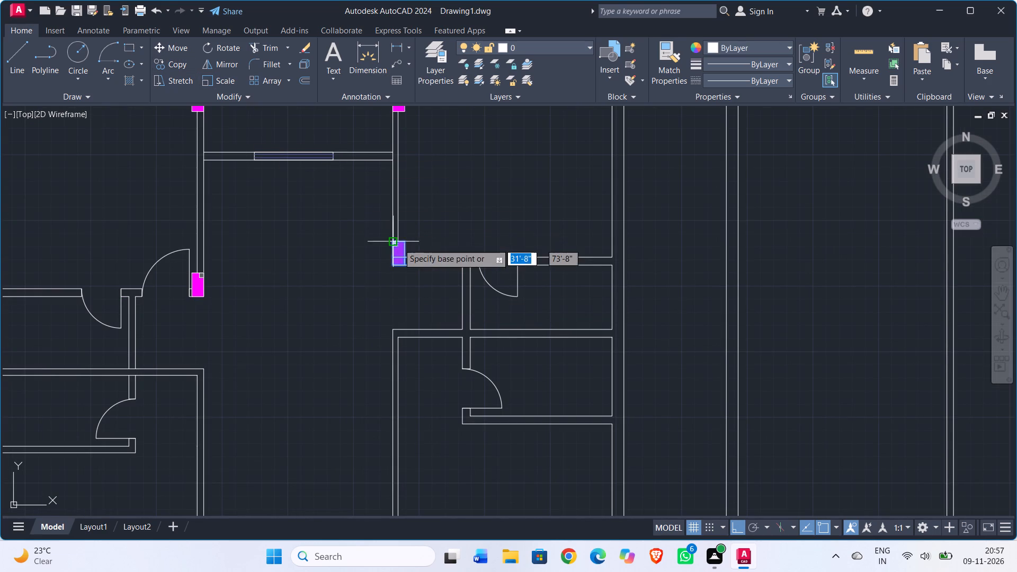
scroll(389, 247, up, 3)
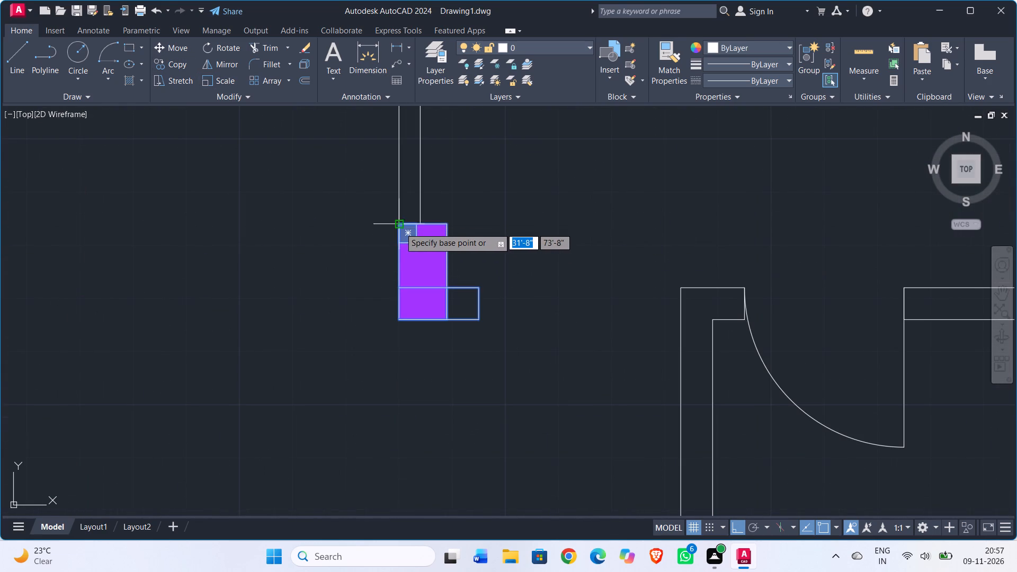
click(399, 226)
scroll(427, 328, down, 3)
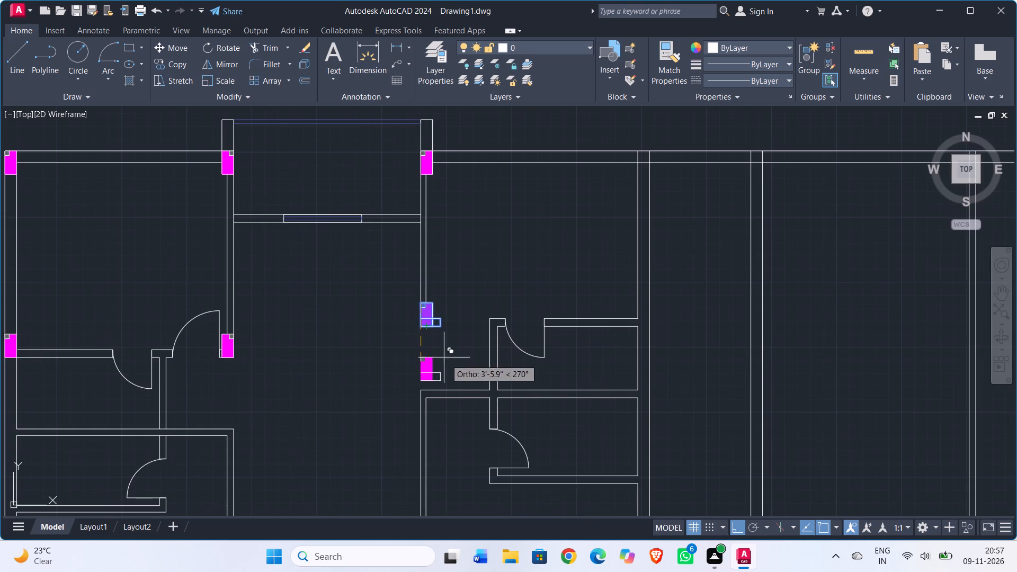
click(741, 529)
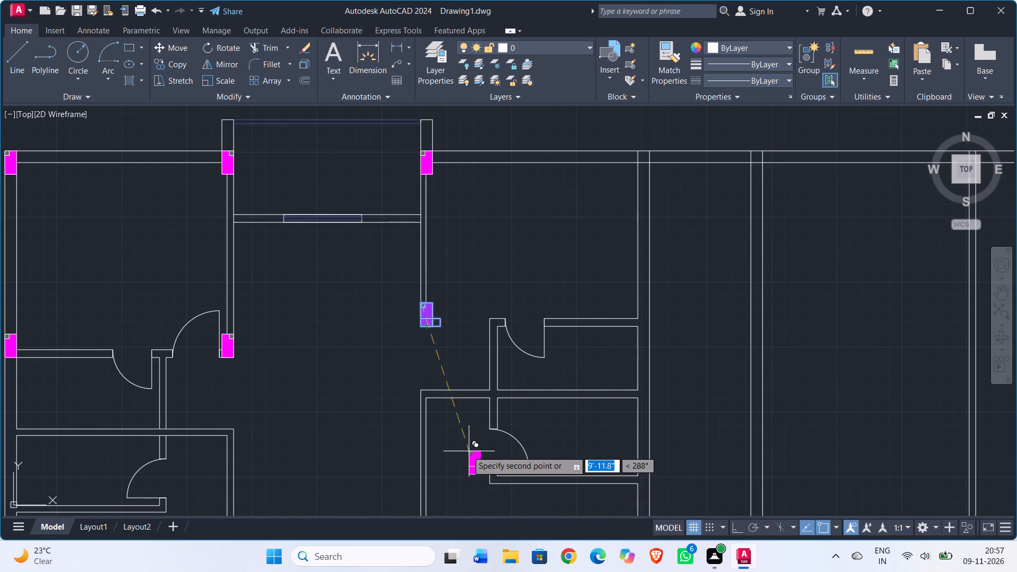
middle_drag(464, 449, 451, 300)
scroll(451, 319, up, 3)
scroll(448, 320, down, 2)
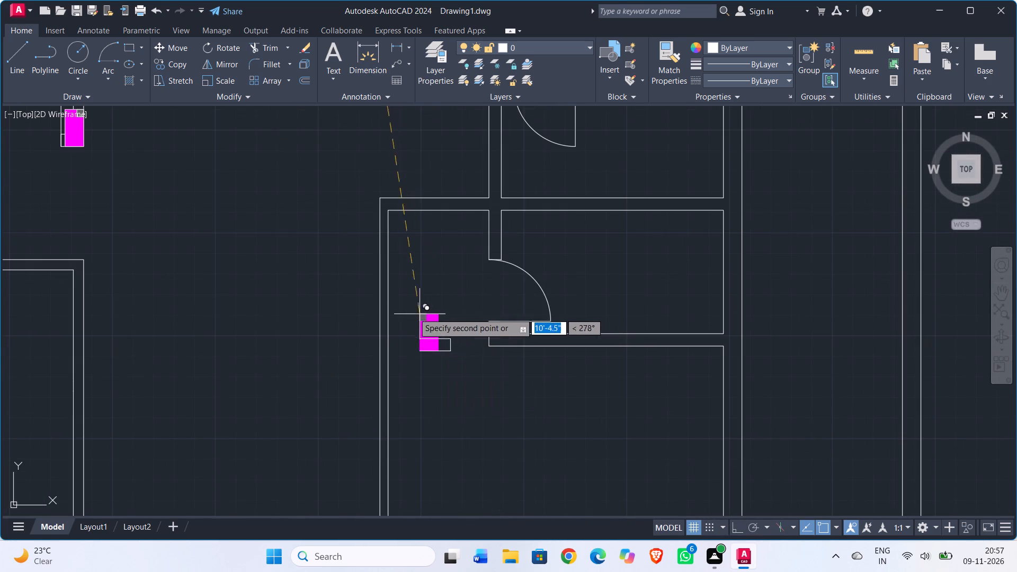
middle_drag(288, 297, 307, 426)
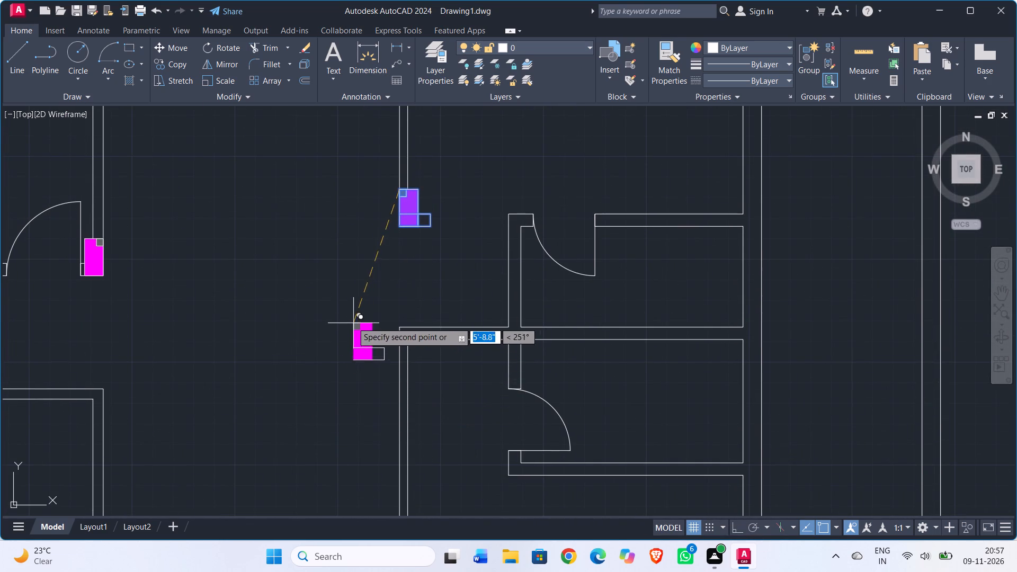
middle_drag(343, 317, 291, 280)
scroll(376, 410, up, 2)
scroll(382, 405, down, 2)
middle_drag(378, 392, 353, 318)
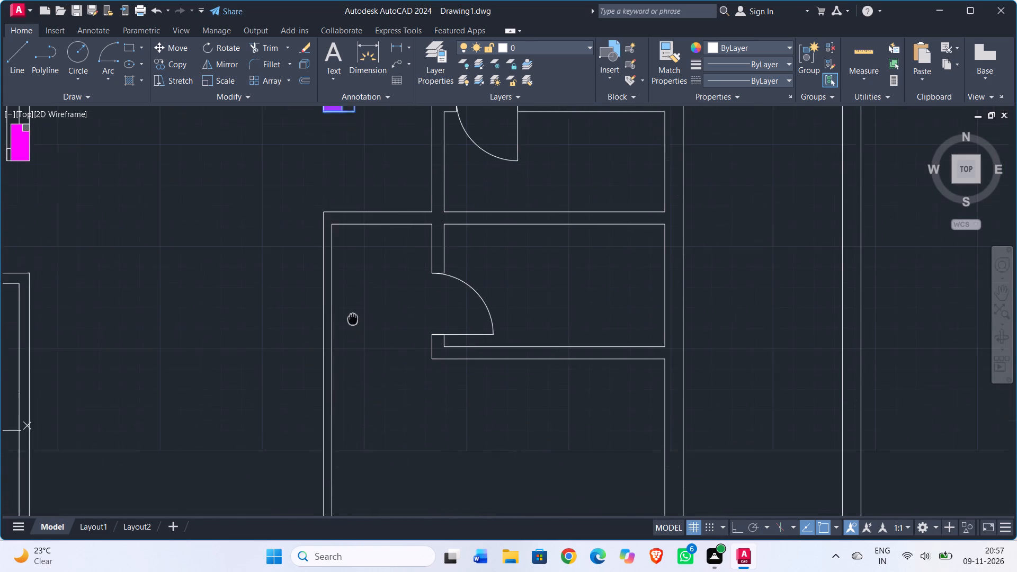
middle_drag(353, 318, 350, 305)
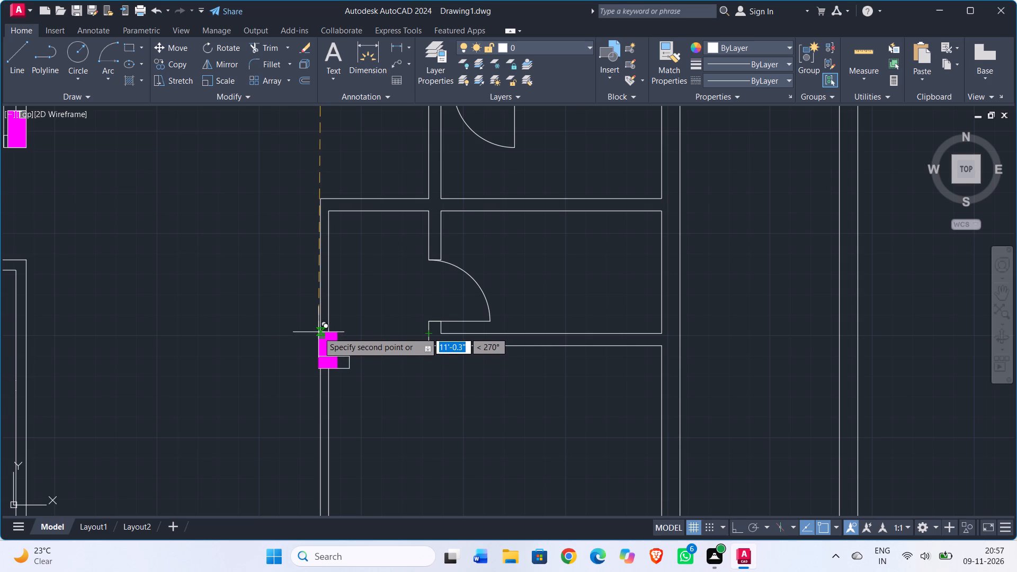
scroll(318, 332, up, 1)
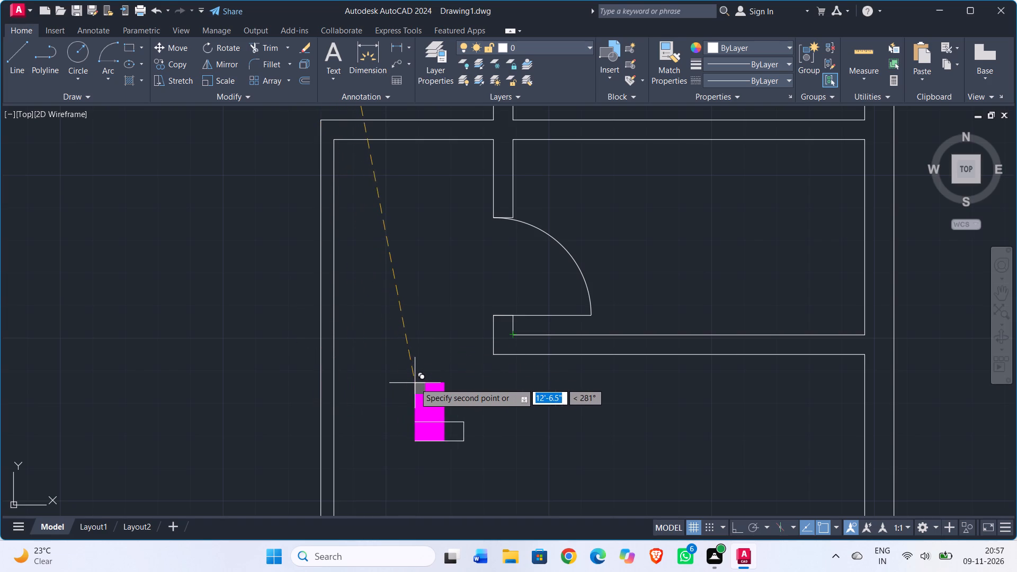
click(416, 383)
key(grave)
key(grave)
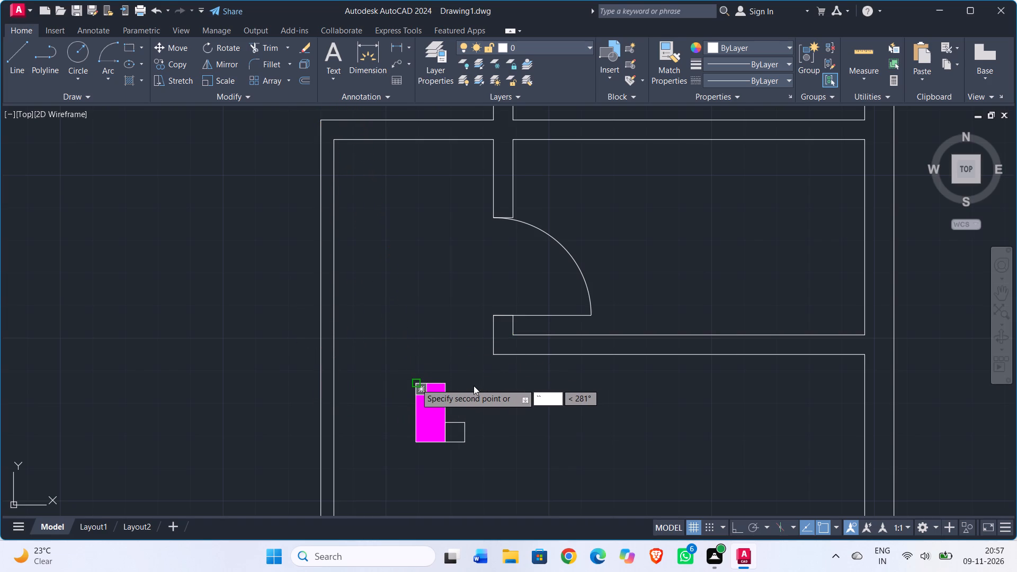
key(Escape)
key(Escape)
key(Escape)
Delete the three wall stub lines attached to the copied column, leaving only the hatched column.
click(462, 424)
click(466, 434)
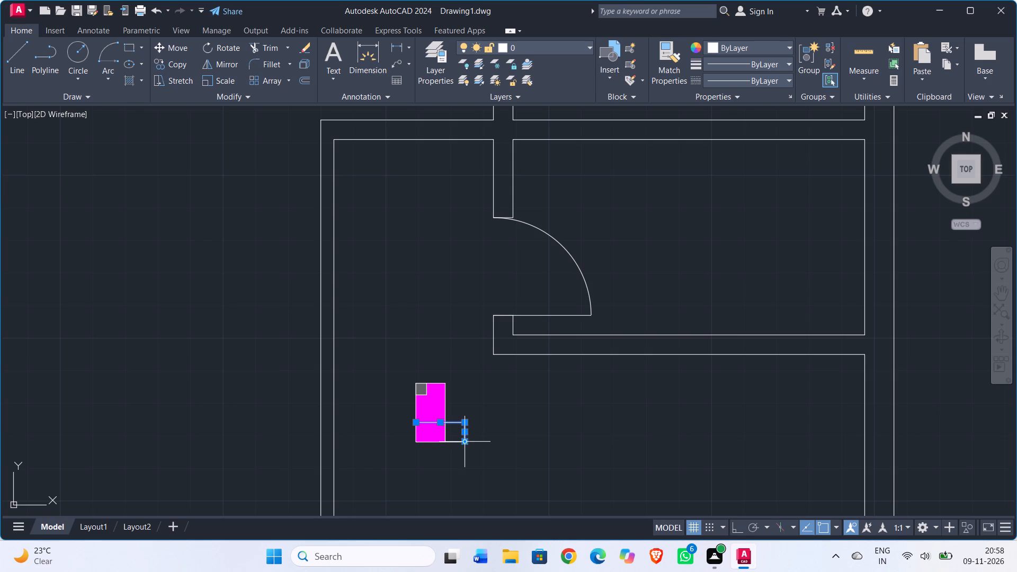
click(452, 443)
key(Delete)
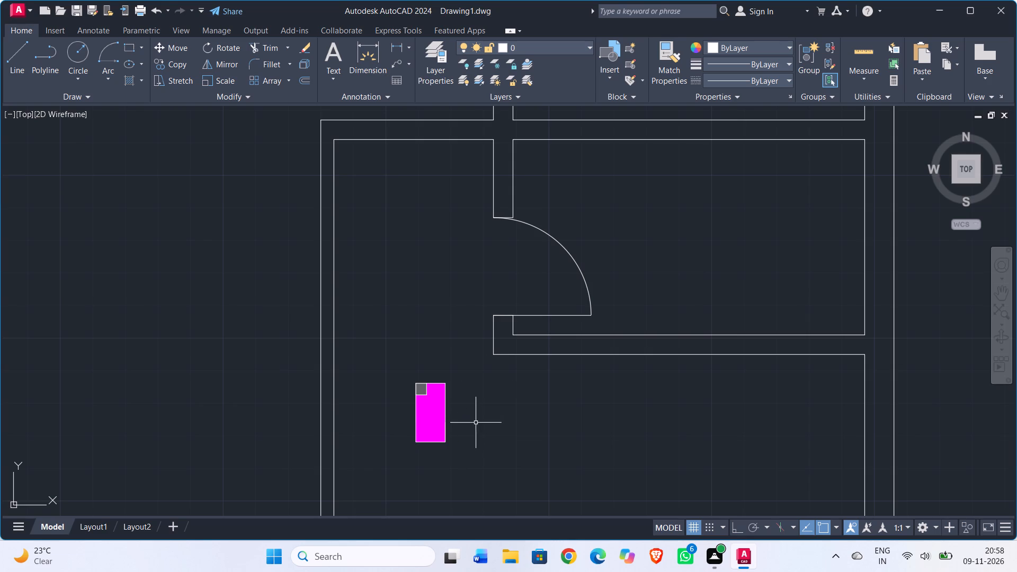
Draw a 4'-11" horizontal reference line from the southern cross wall's north-face corner at the partition west to the room's west wall outer face.
key(l)
key(Return)
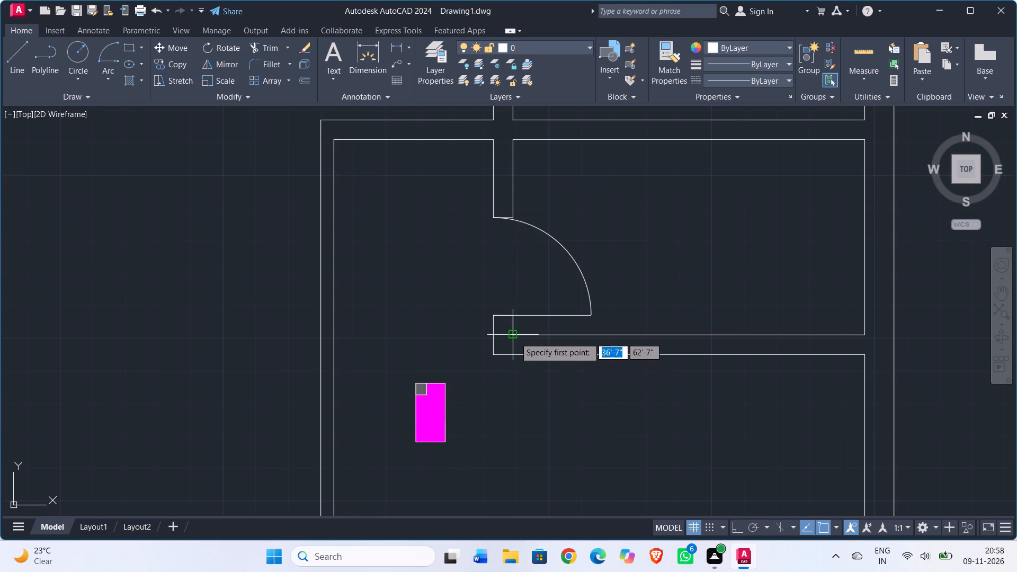
drag(516, 334, 502, 333)
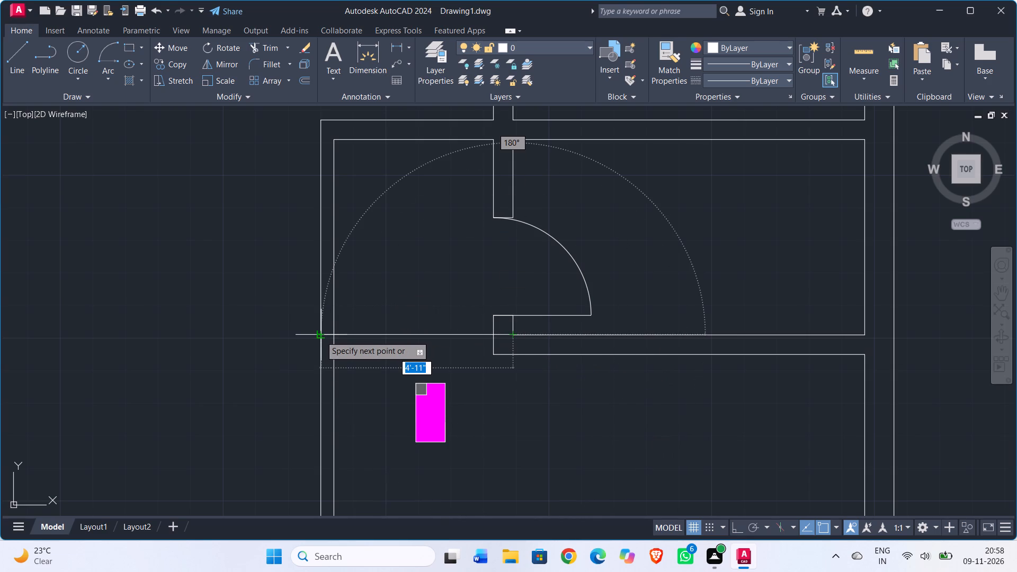
click(320, 336)
scroll(437, 354, up, 2)
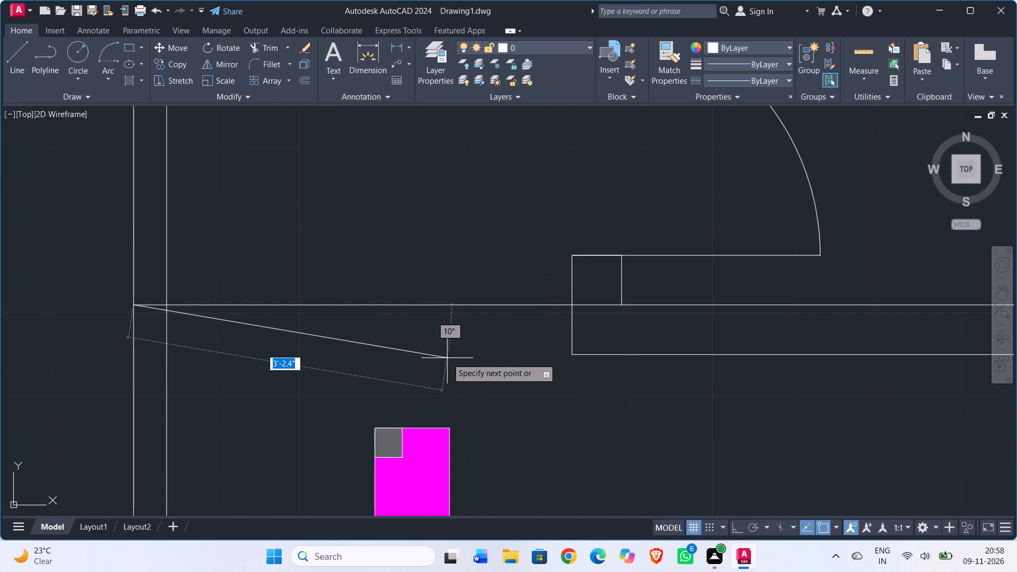
key(Escape)
scroll(442, 356, down, 1)
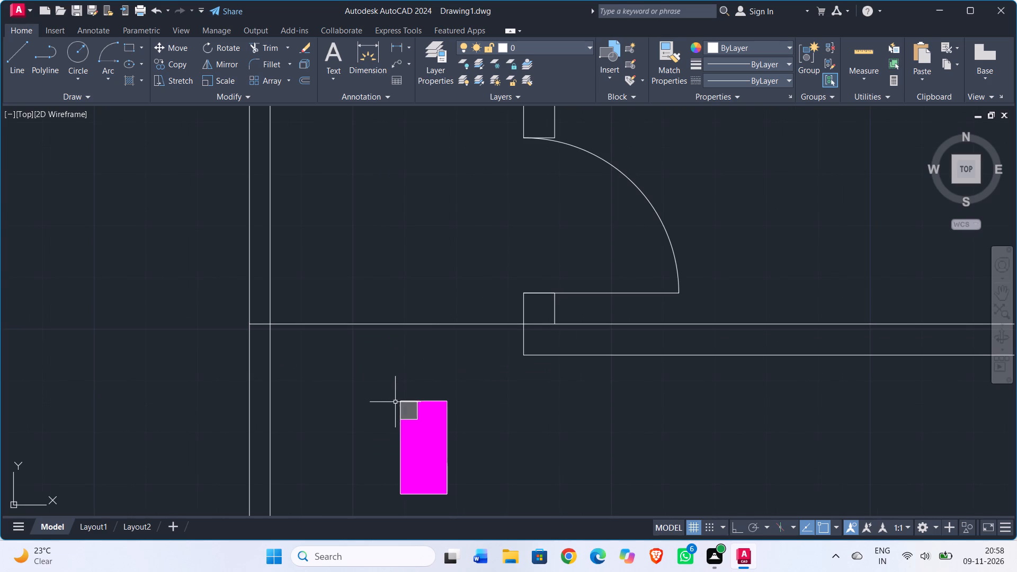
Move the loose hatched column so its northwest corner sits at the reference line's west end on the wall's outer face.
click(434, 402)
key(Escape)
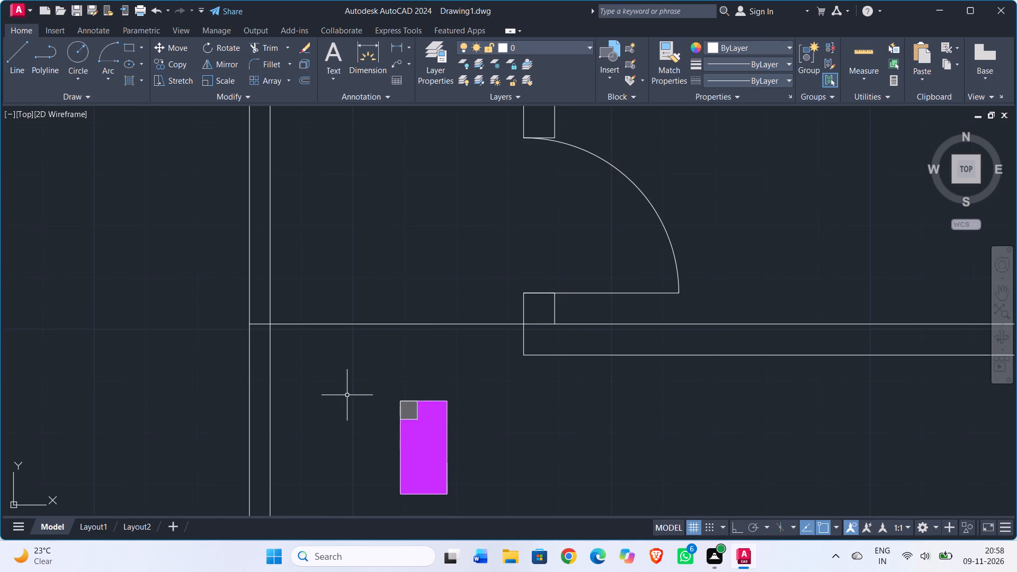
click(347, 395)
click(482, 496)
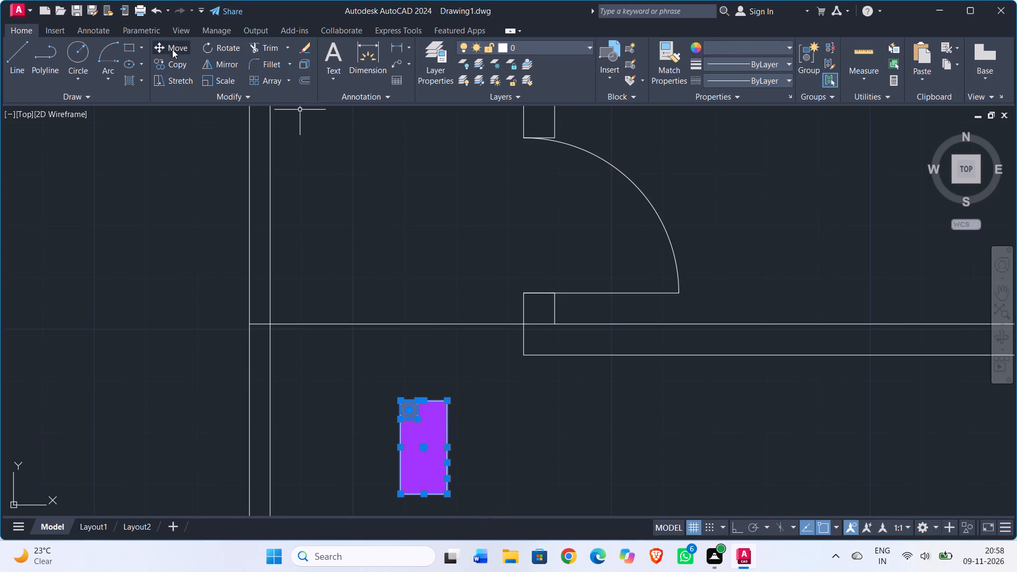
click(172, 47)
click(399, 402)
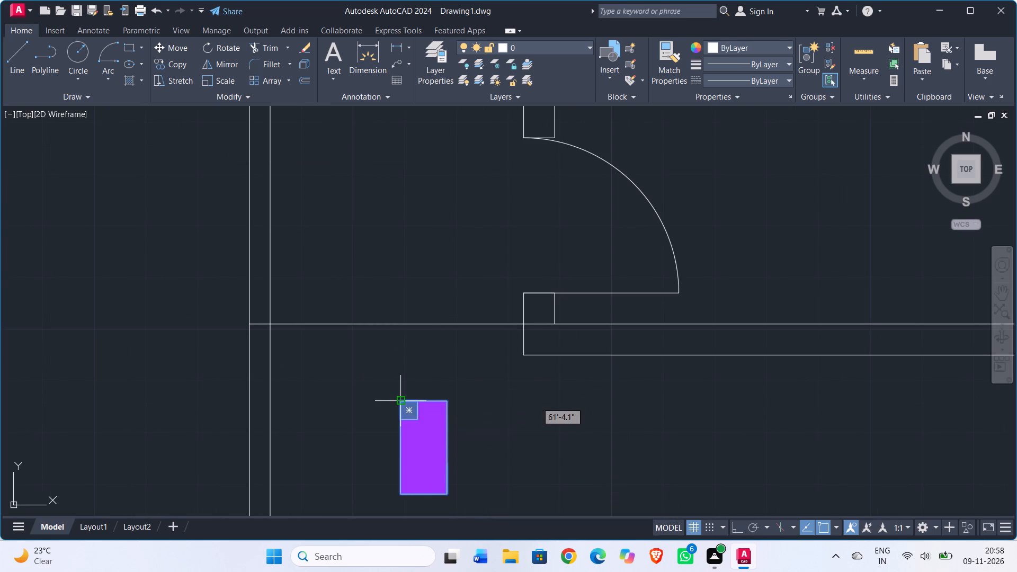
click(252, 325)
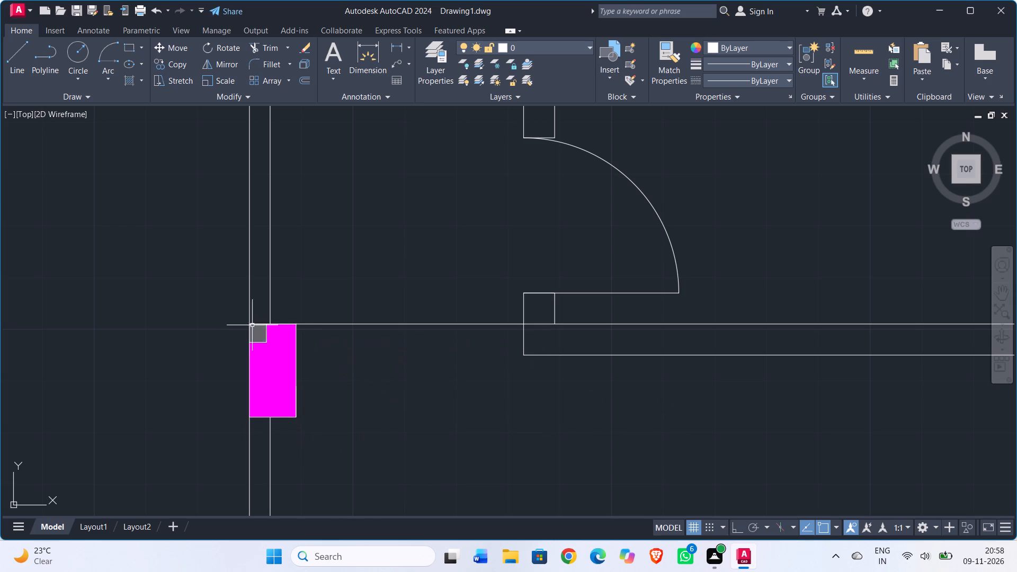
key(Escape)
Delete the horizontal reference line between the placed column and the partition.
click(374, 324)
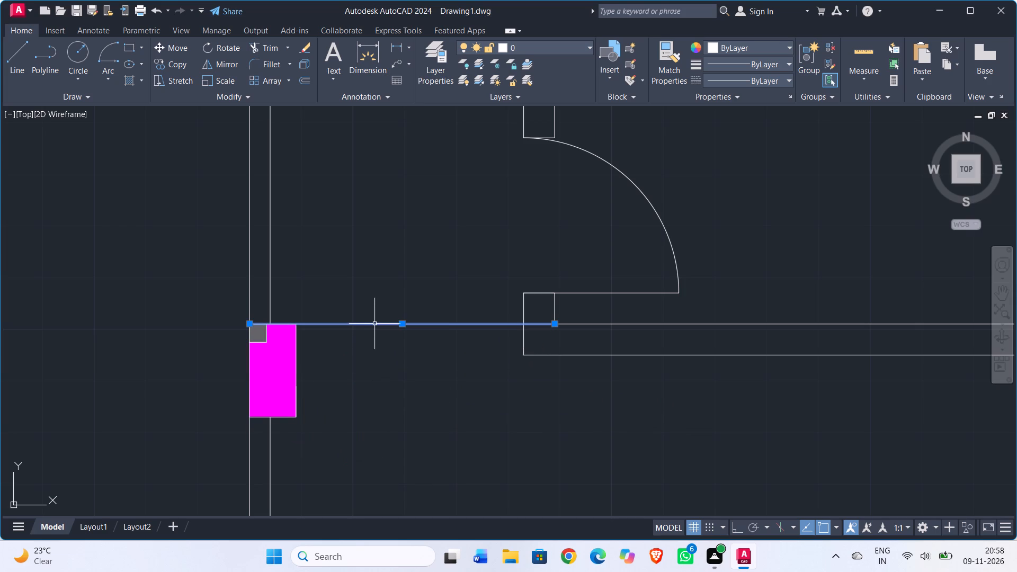
key(Delete)
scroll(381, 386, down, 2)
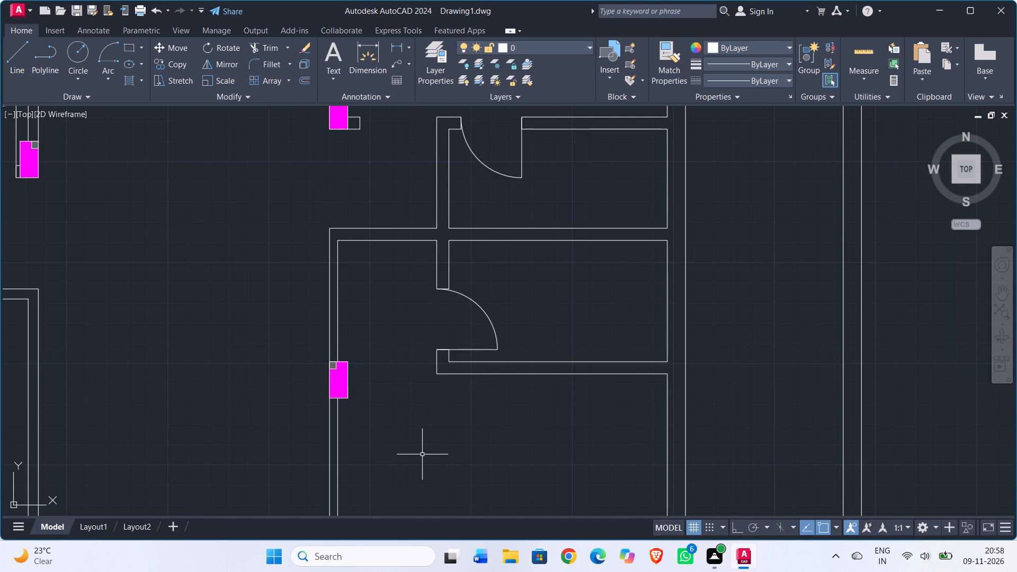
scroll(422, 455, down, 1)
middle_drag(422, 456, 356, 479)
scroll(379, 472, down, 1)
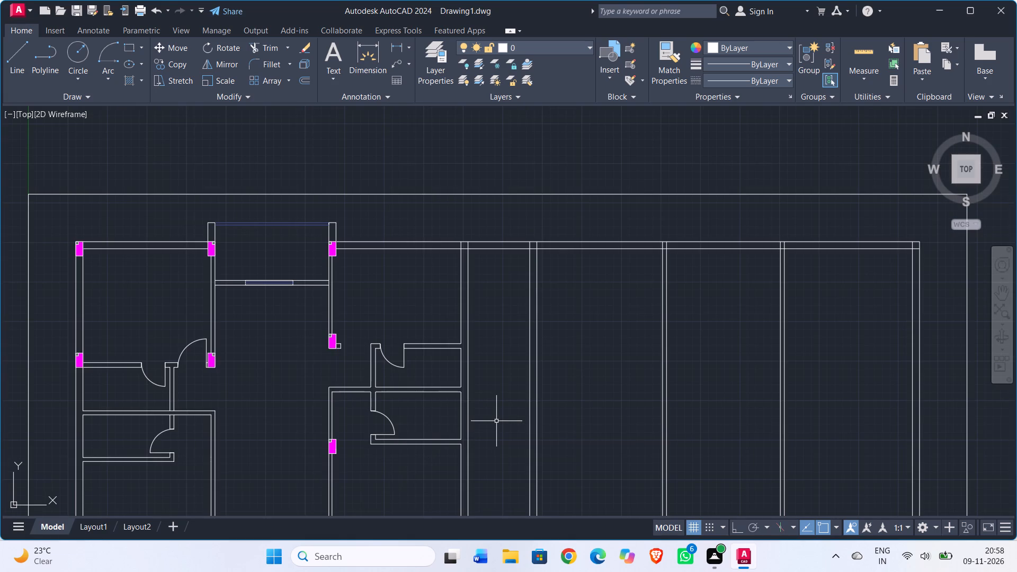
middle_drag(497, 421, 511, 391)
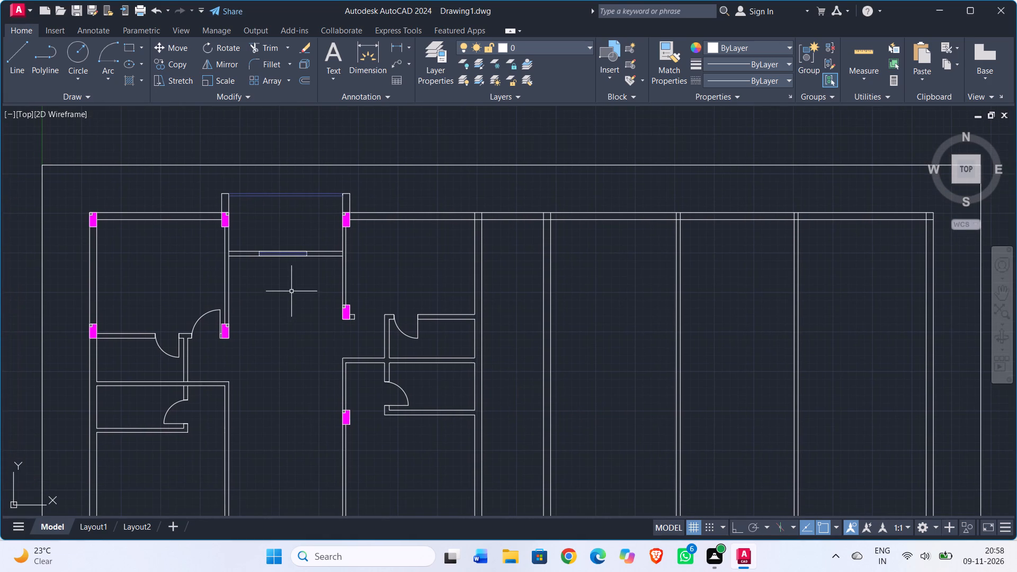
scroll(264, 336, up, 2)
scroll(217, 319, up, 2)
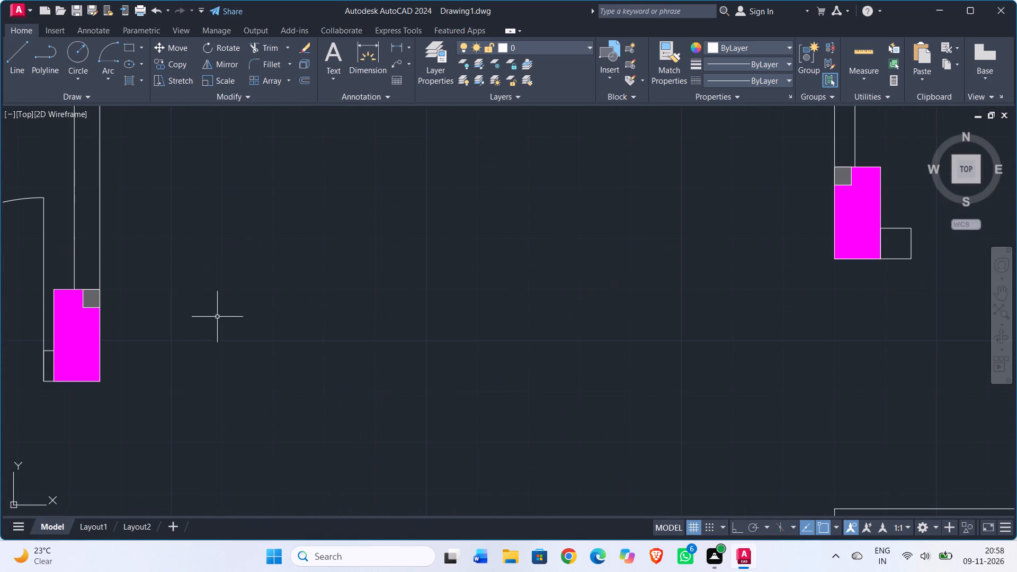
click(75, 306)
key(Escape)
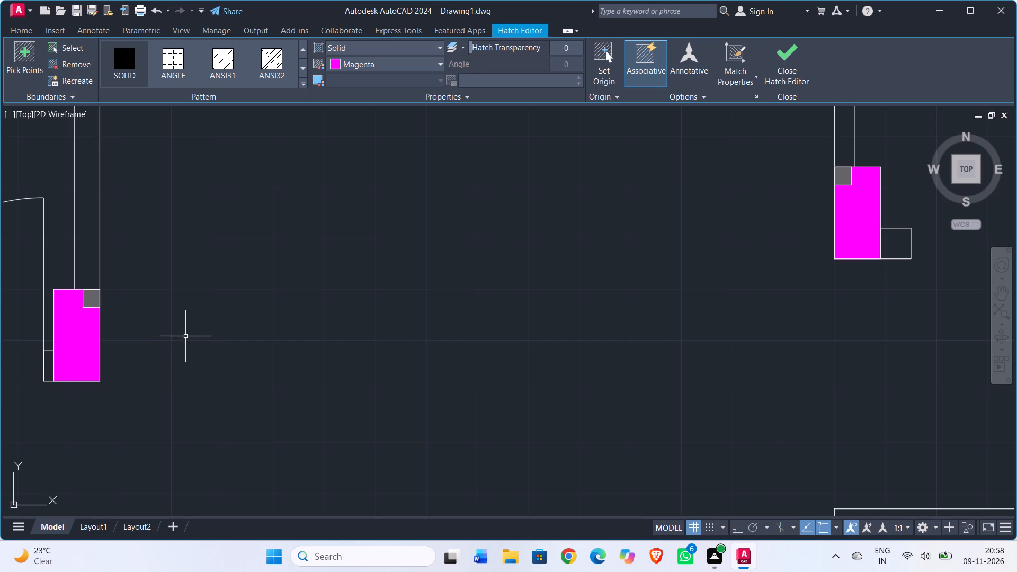
Copy the southeastern upright spare column by its northeast corner onto the wall's east face beside the southern cross wall's end, turning Ortho on.
scroll(203, 351, down, 2)
scroll(279, 361, down, 3)
scroll(362, 443, up, 1)
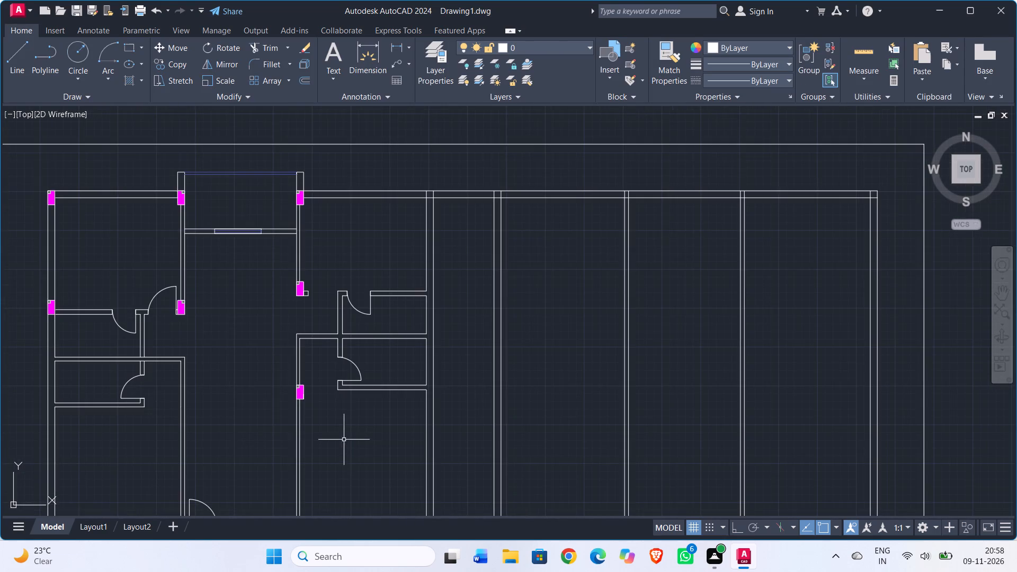
middle_drag(343, 439, 219, 339)
scroll(227, 337, down, 1)
middle_drag(597, 382, 510, 361)
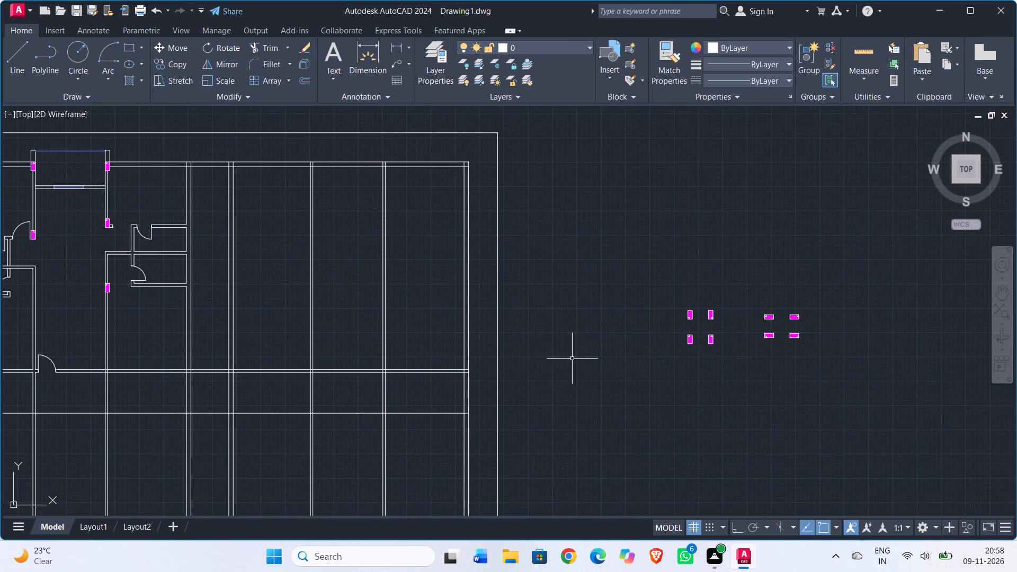
scroll(648, 331, up, 2)
scroll(716, 339, up, 2)
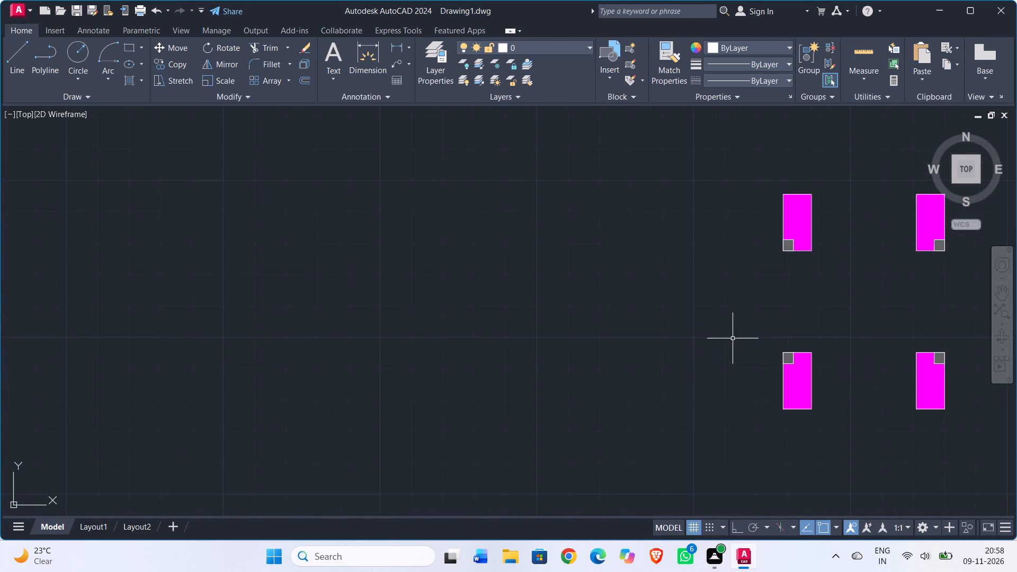
middle_drag(739, 335, 453, 318)
drag(595, 322, 611, 346)
drag(707, 441, 705, 435)
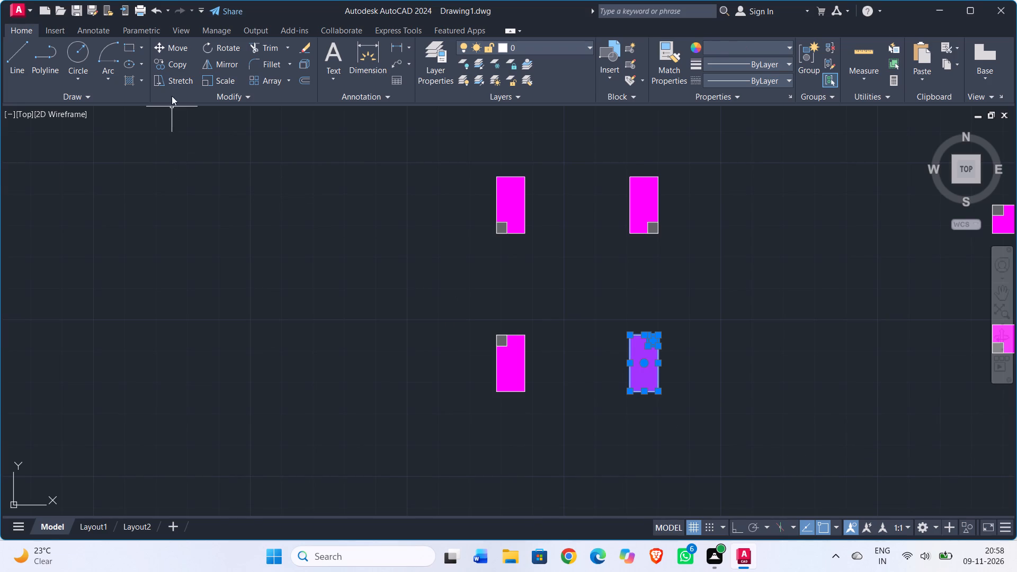
click(175, 62)
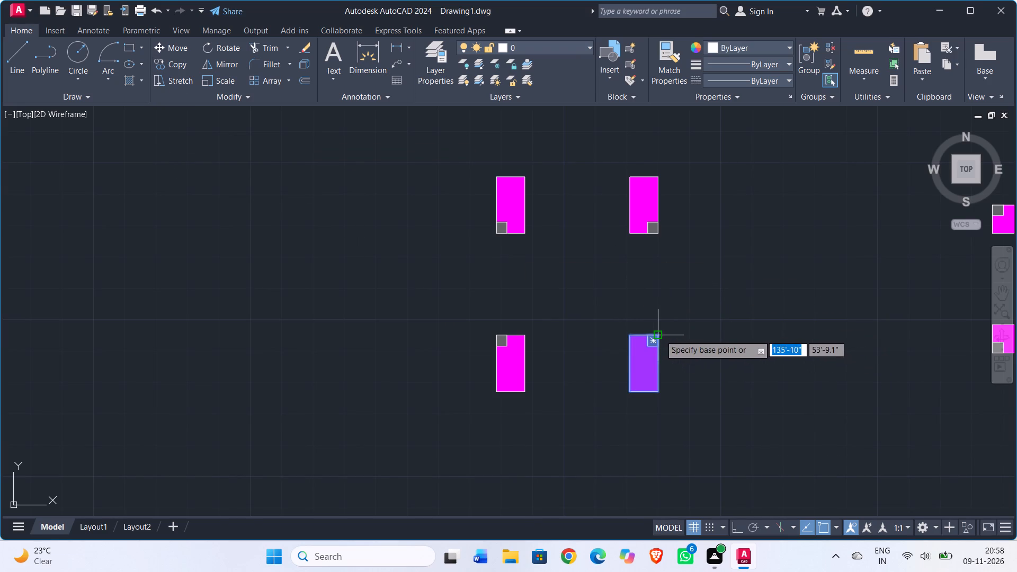
drag(660, 335, 645, 335)
scroll(407, 332, down, 4)
middle_drag(327, 319, 873, 351)
scroll(440, 326, up, 3)
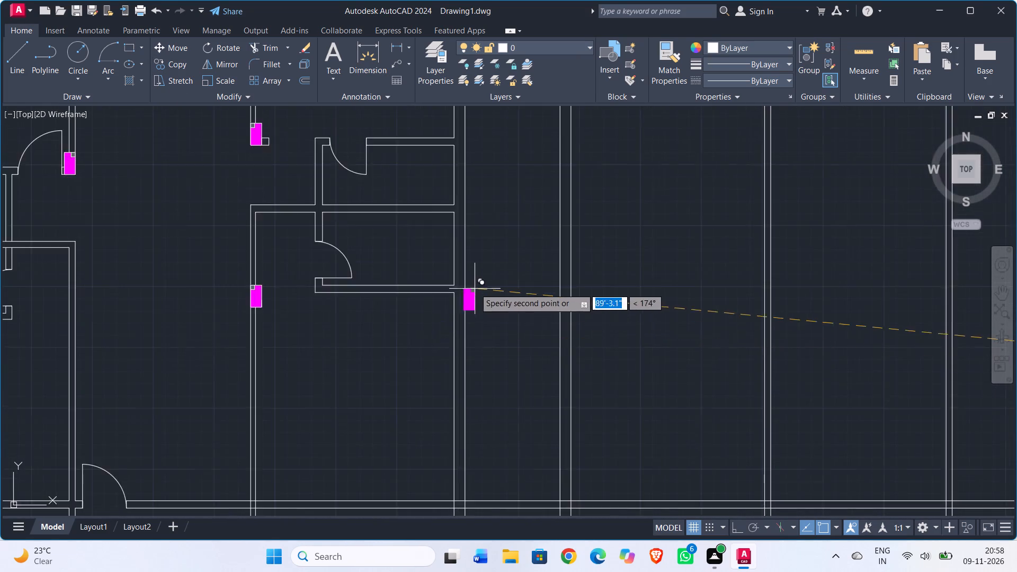
scroll(475, 286, up, 3)
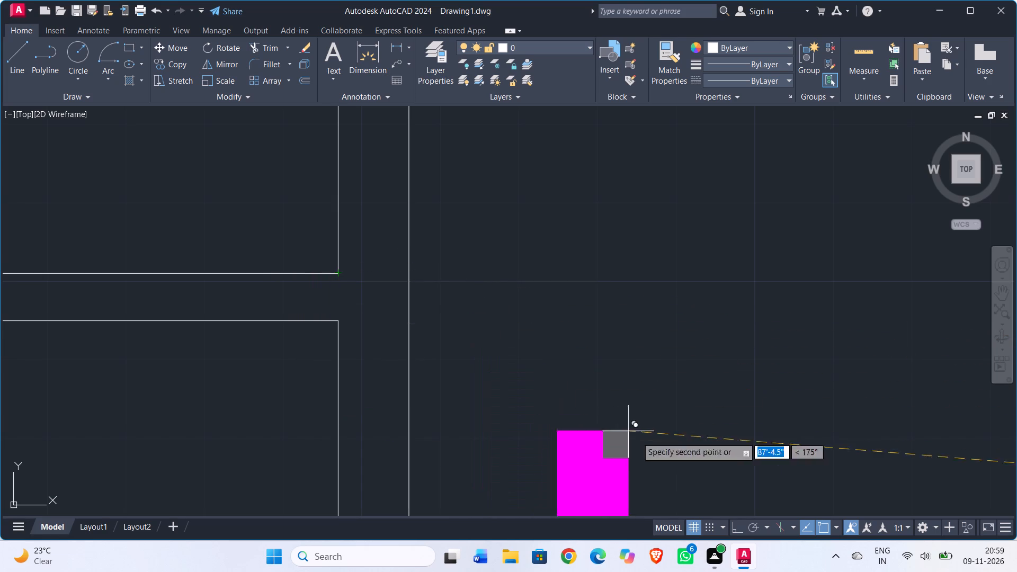
click(737, 530)
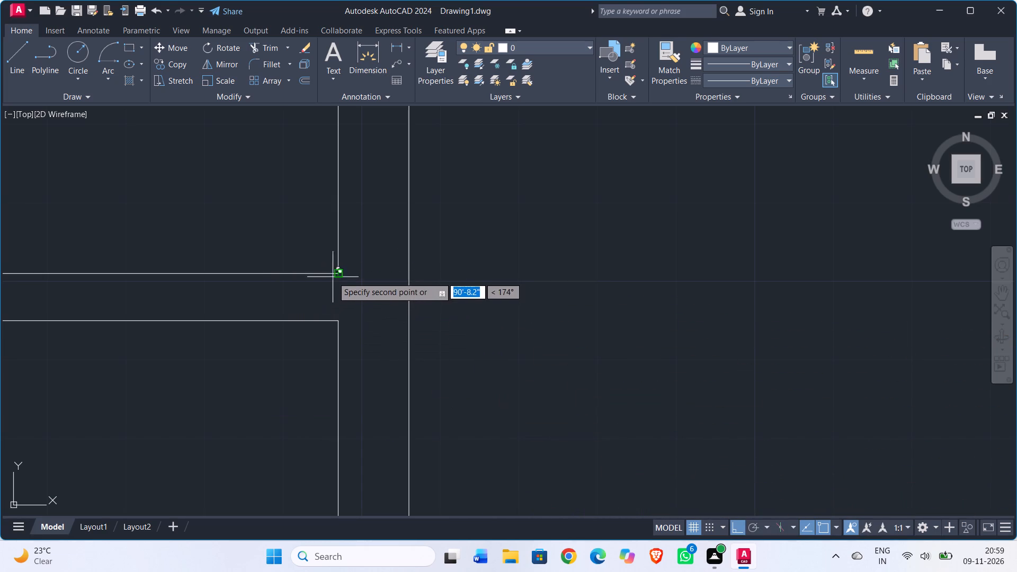
click(406, 275)
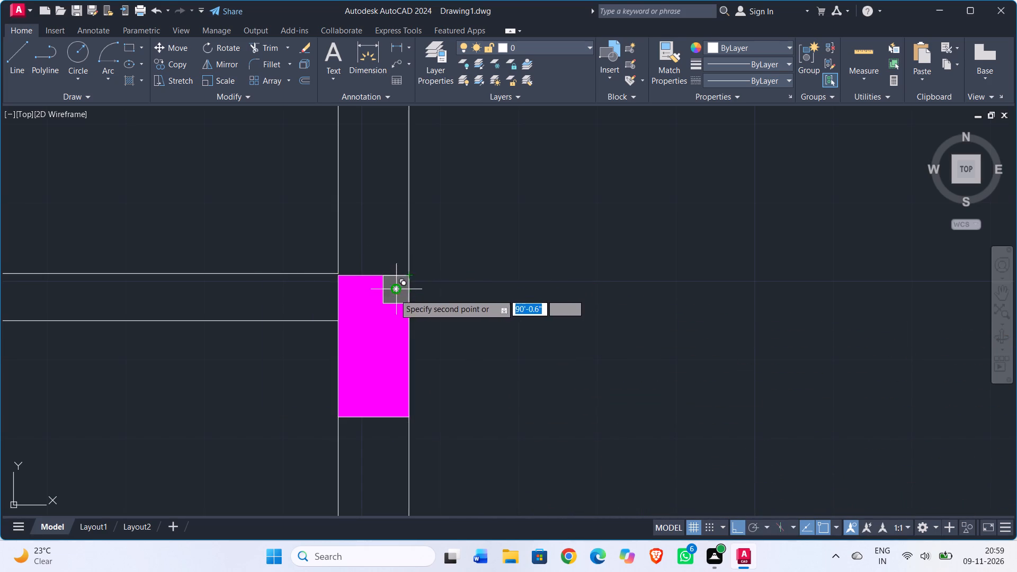
scroll(390, 297, up, 2)
key(Escape)
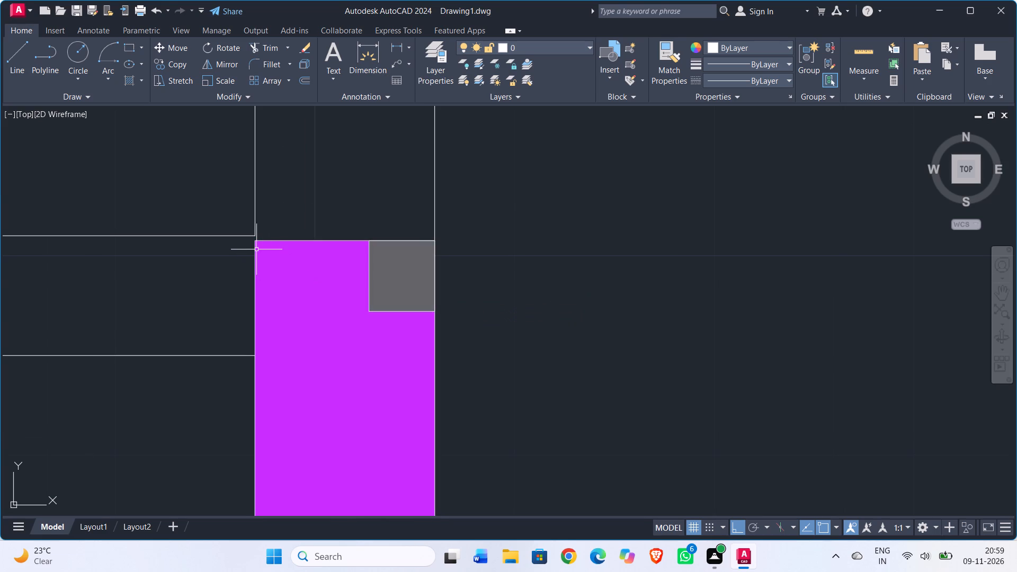
Move the copied column about 0.2" north so its northwest corner meets the cross wall's north face.
scroll(246, 204, down, 2)
click(240, 211)
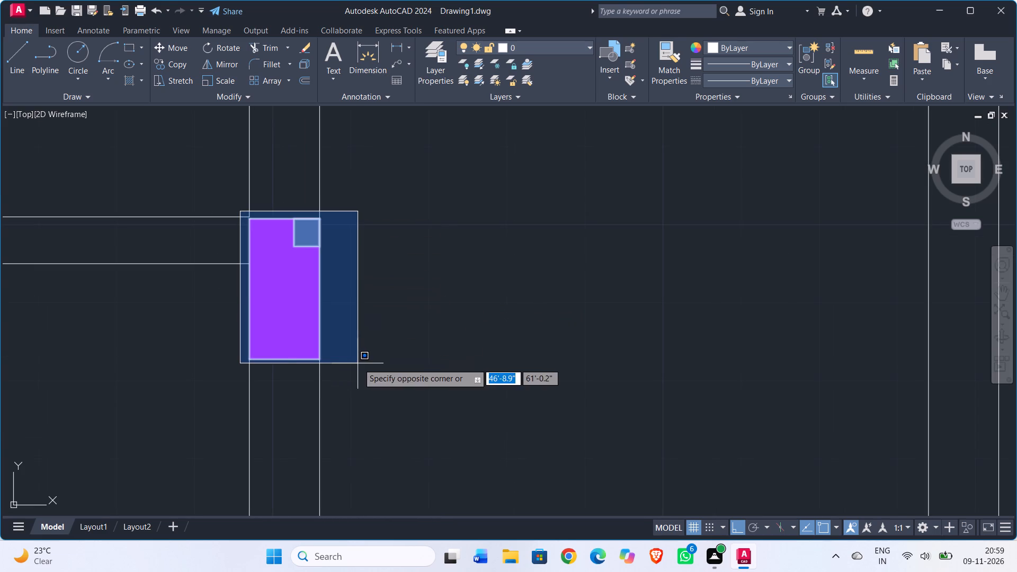
click(358, 363)
click(174, 48)
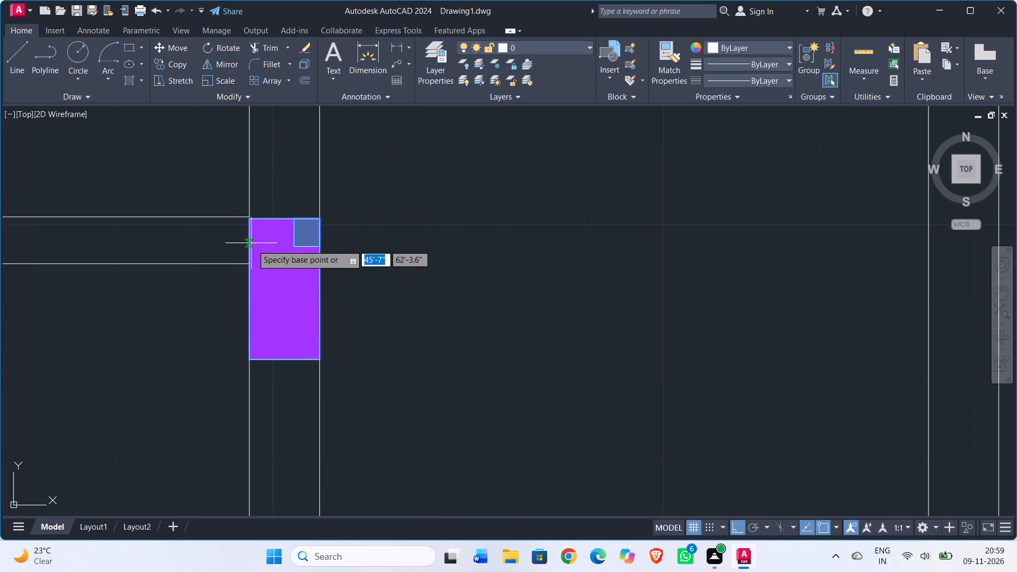
scroll(253, 245, up, 2)
click(240, 181)
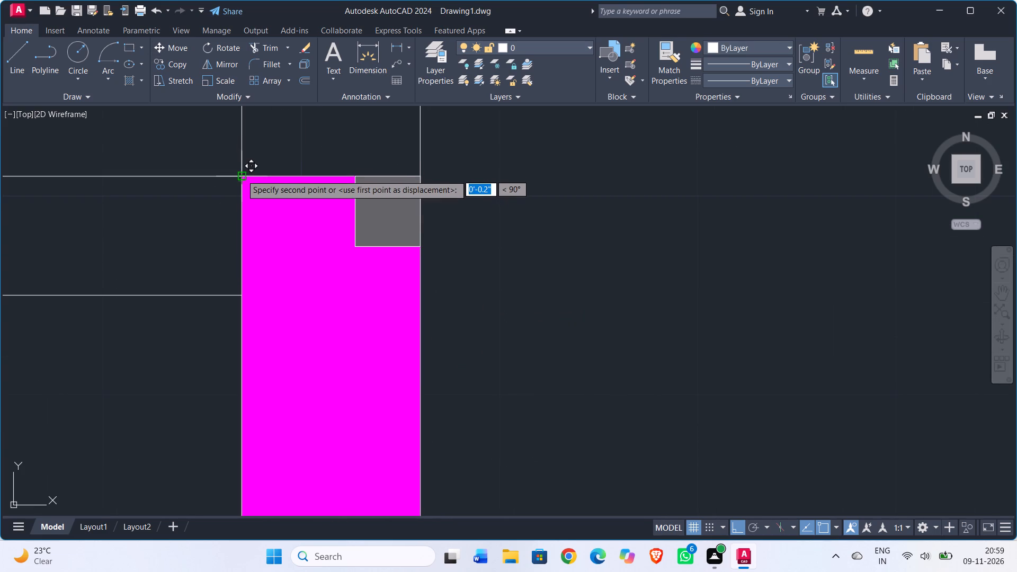
click(242, 175)
scroll(289, 256, down, 3)
scroll(338, 293, down, 2)
key(Escape)
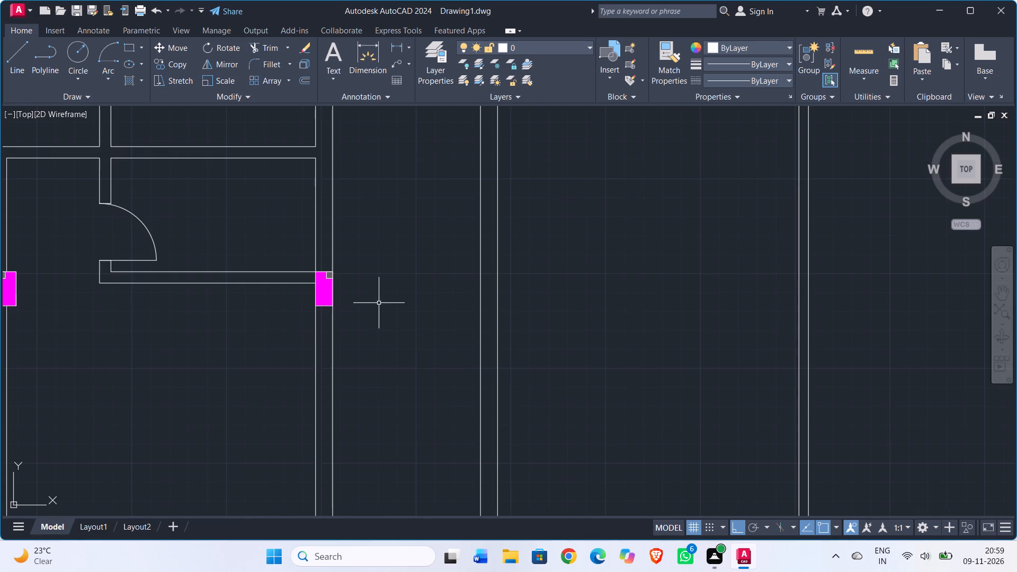
Trim all four overlapping wall lines inside the long east-west wall's first crossing east of its door to open the junction.
scroll(380, 303, down, 1)
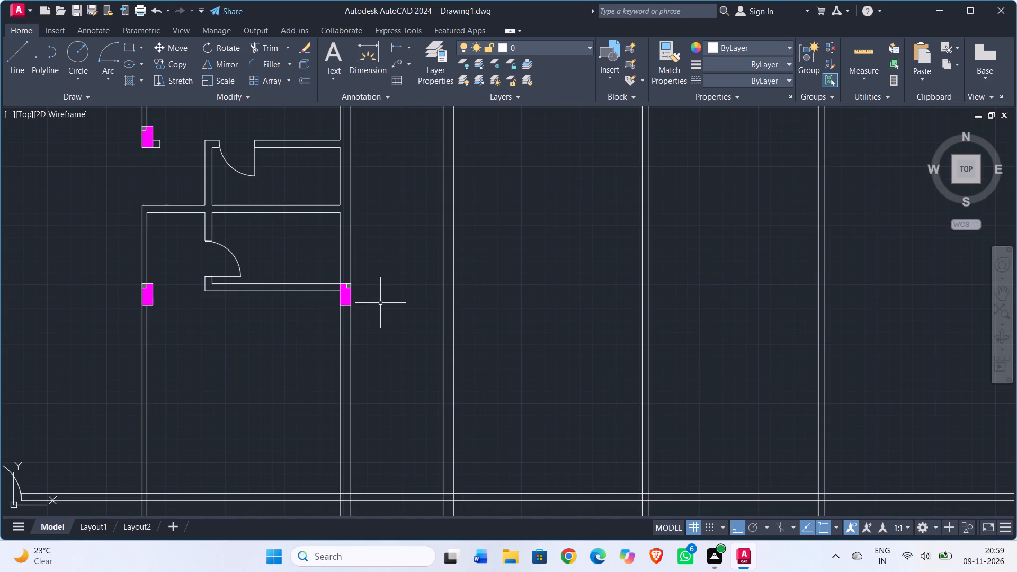
scroll(384, 321, down, 2)
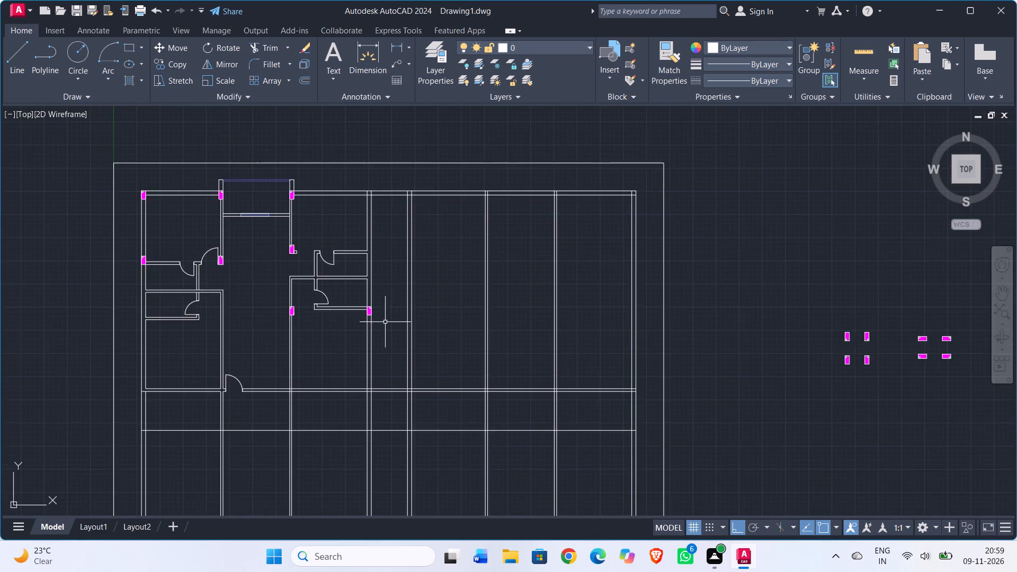
middle_drag(385, 322, 498, 303)
scroll(395, 382, up, 3)
scroll(517, 410, down, 1)
middle_drag(516, 409, 376, 309)
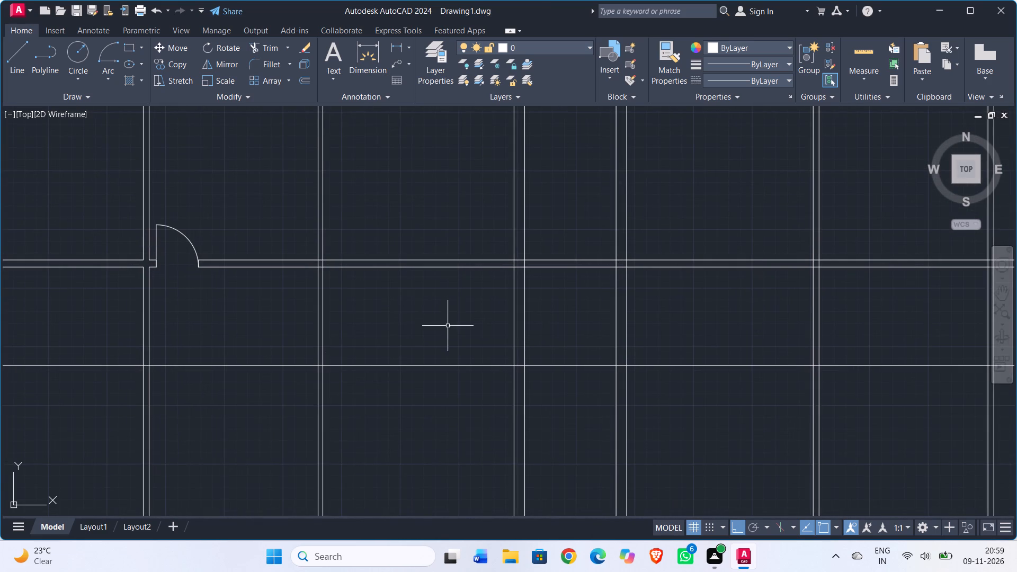
scroll(314, 301, up, 2)
middle_drag(406, 309, 430, 368)
key(t)
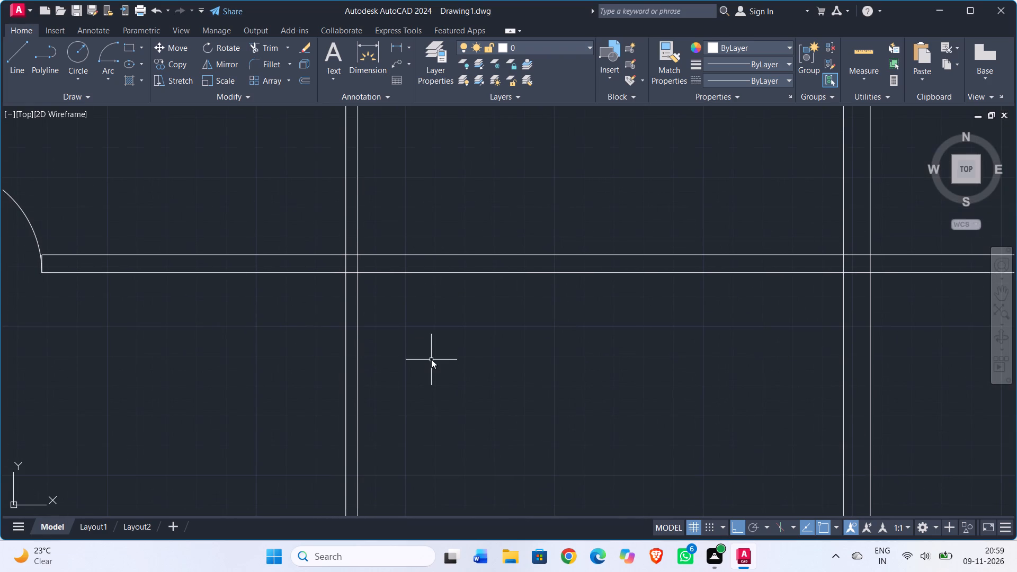
key(r)
key(Return)
scroll(356, 277, up, 2)
click(340, 217)
click(348, 240)
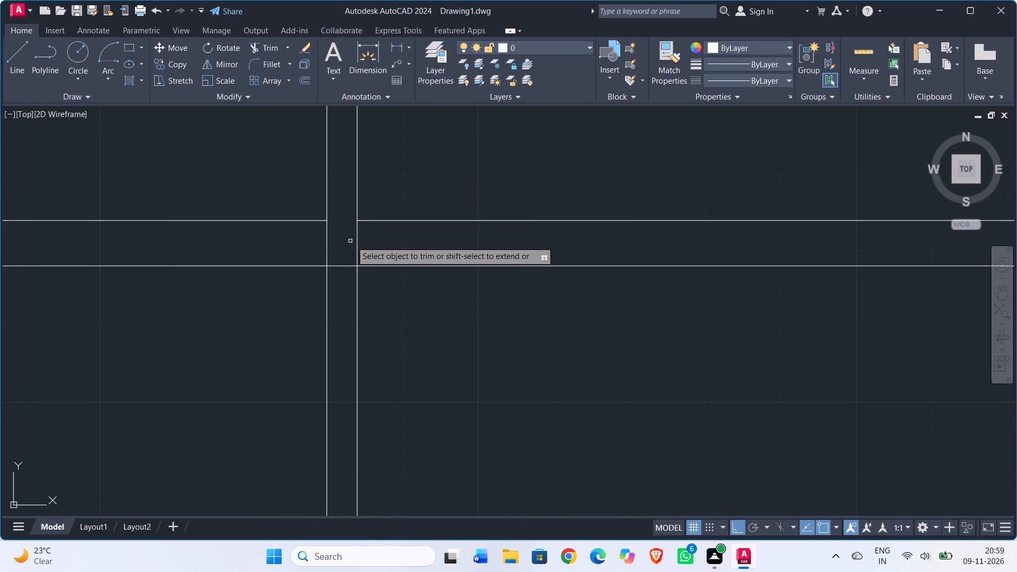
click(356, 241)
drag(340, 244, 329, 244)
drag(309, 243, 317, 246)
drag(343, 254, 342, 260)
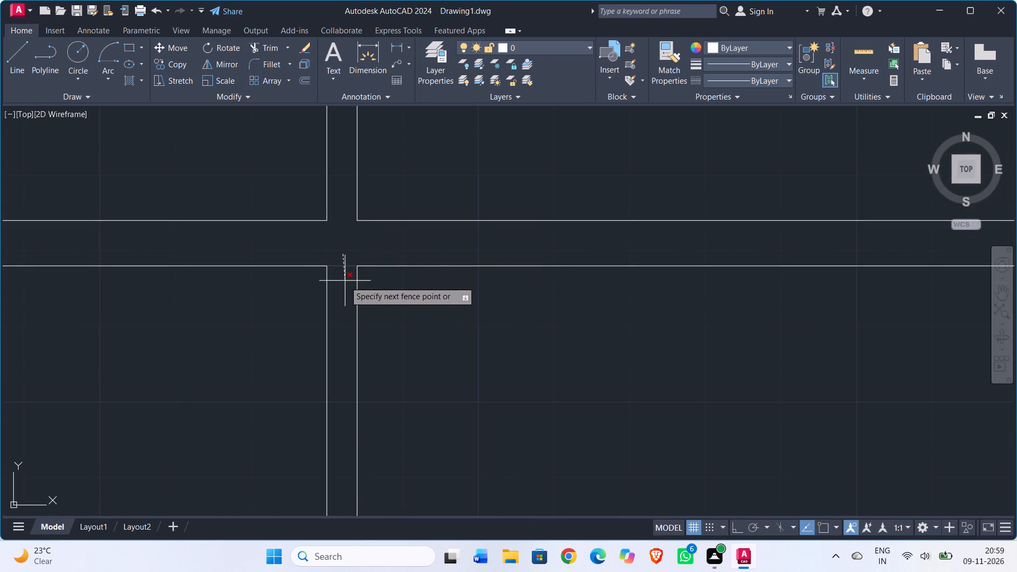
click(345, 281)
Trim all four overlapping wall lines inside the long east-west wall's second crossing east of its door to open the junction.
scroll(379, 258, down, 3)
middle_drag(495, 308, 288, 343)
scroll(489, 287, up, 2)
drag(475, 261, 478, 277)
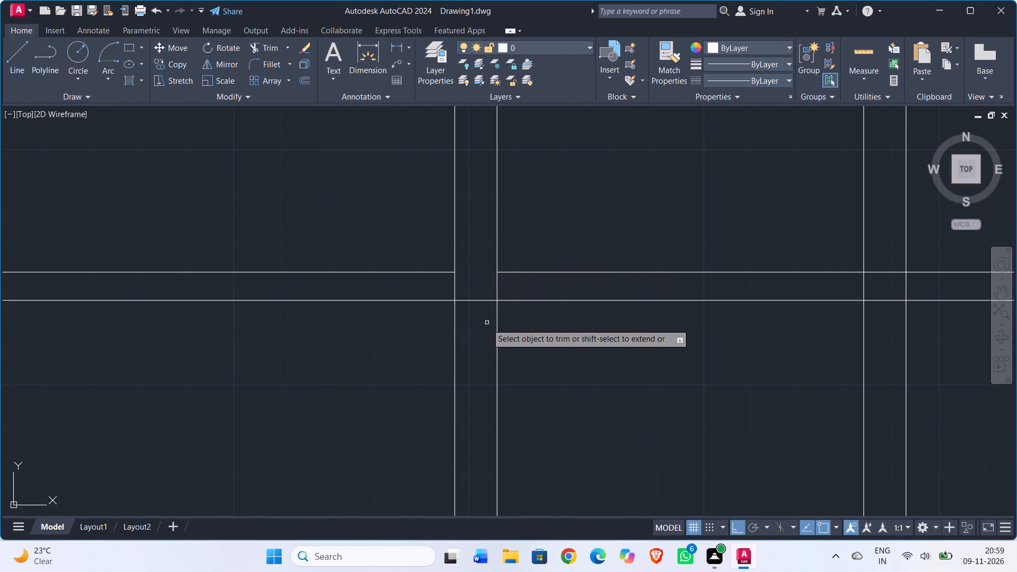
click(486, 328)
click(472, 289)
click(459, 287)
drag(442, 288, 471, 287)
click(480, 286)
click(504, 288)
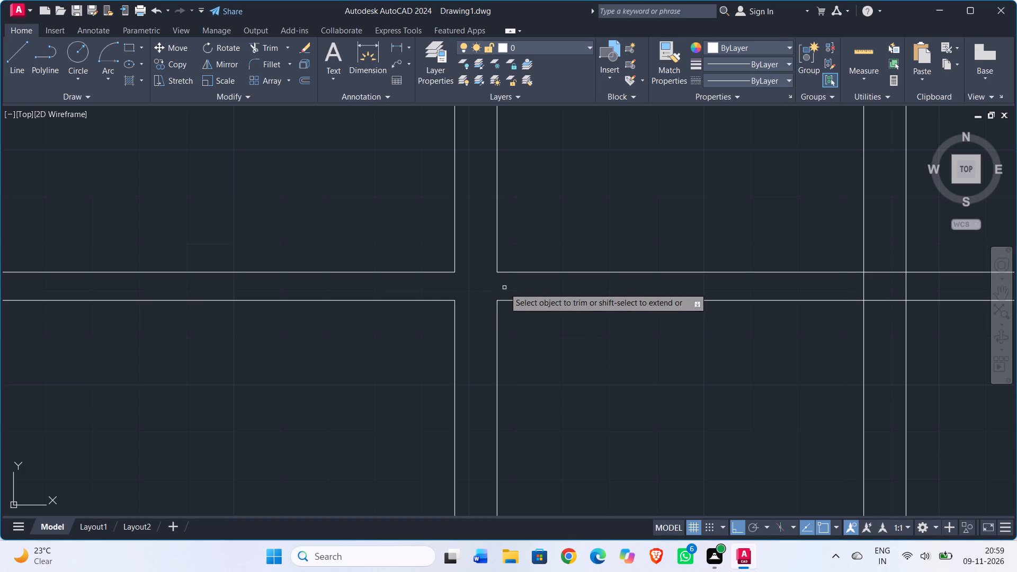
scroll(467, 289, down, 2)
scroll(380, 352, down, 2)
middle_drag(376, 352, 454, 376)
key(Escape)
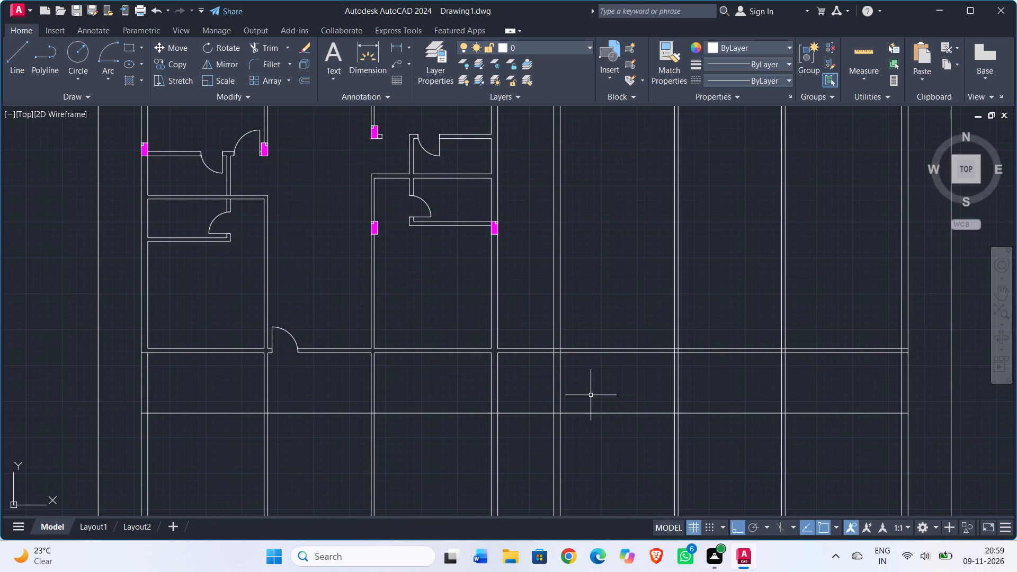
Copy the northwestern upright spare column by its southwest corner onto the southwest corner of the first crossing east of the door, turning Ortho off.
middle_drag(585, 396, 314, 345)
middle_drag(314, 343, 298, 340)
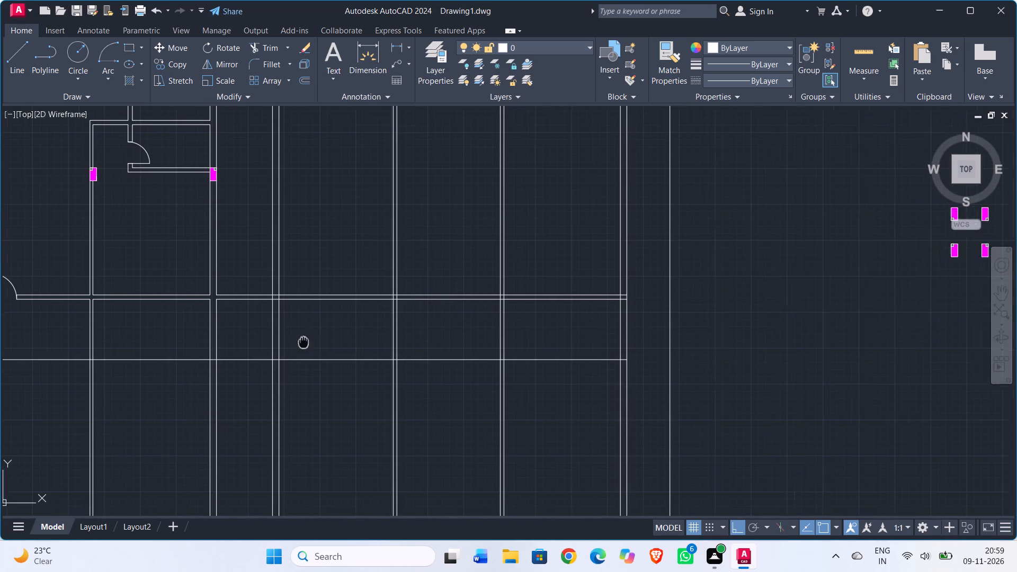
middle_drag(298, 340, 109, 333)
scroll(764, 239, up, 1)
scroll(735, 206, up, 2)
click(760, 118)
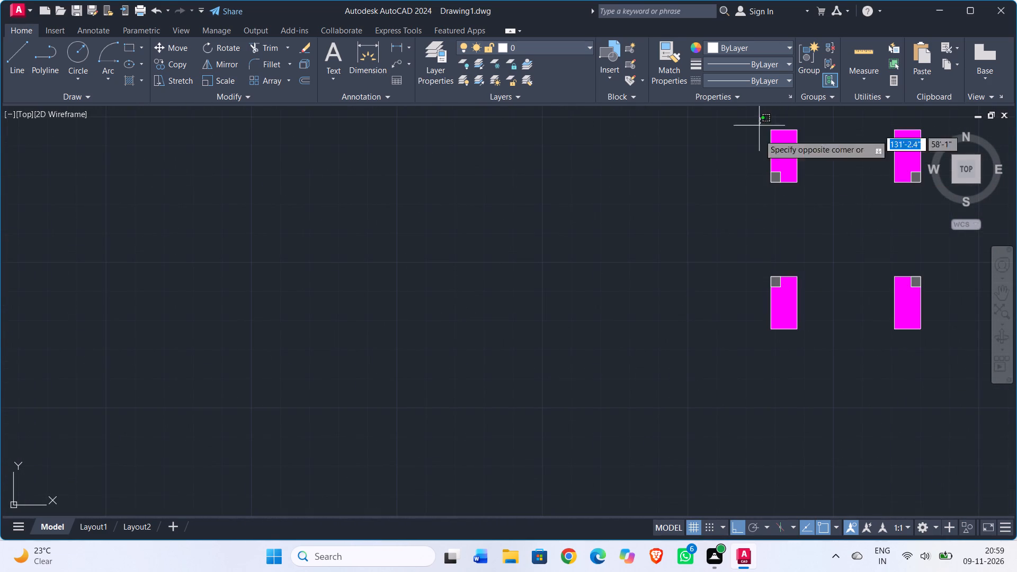
click(806, 211)
click(163, 60)
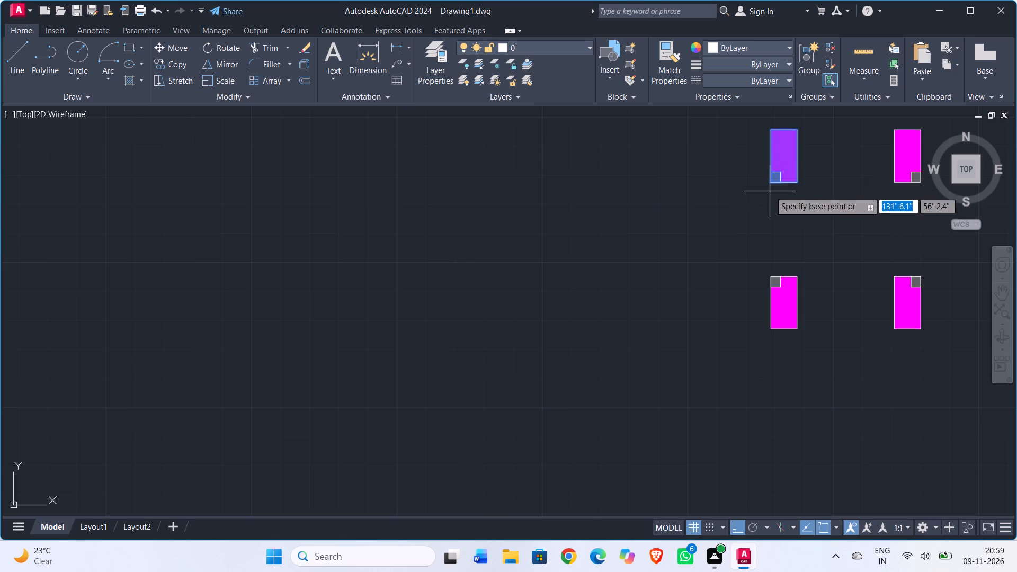
click(736, 528)
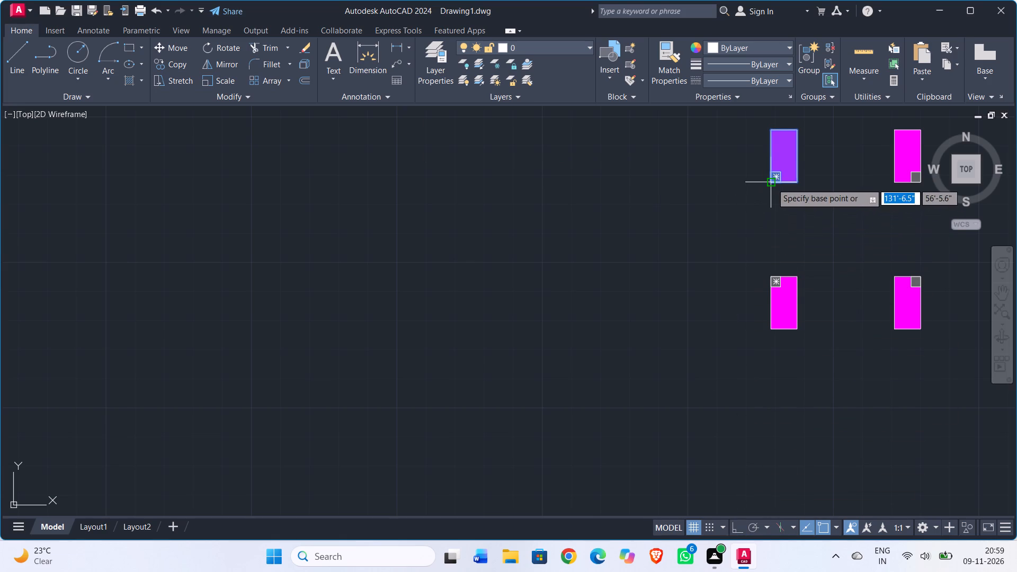
drag(772, 183, 765, 188)
scroll(431, 330, down, 2)
middle_drag(347, 361, 983, 258)
scroll(469, 343, down, 2)
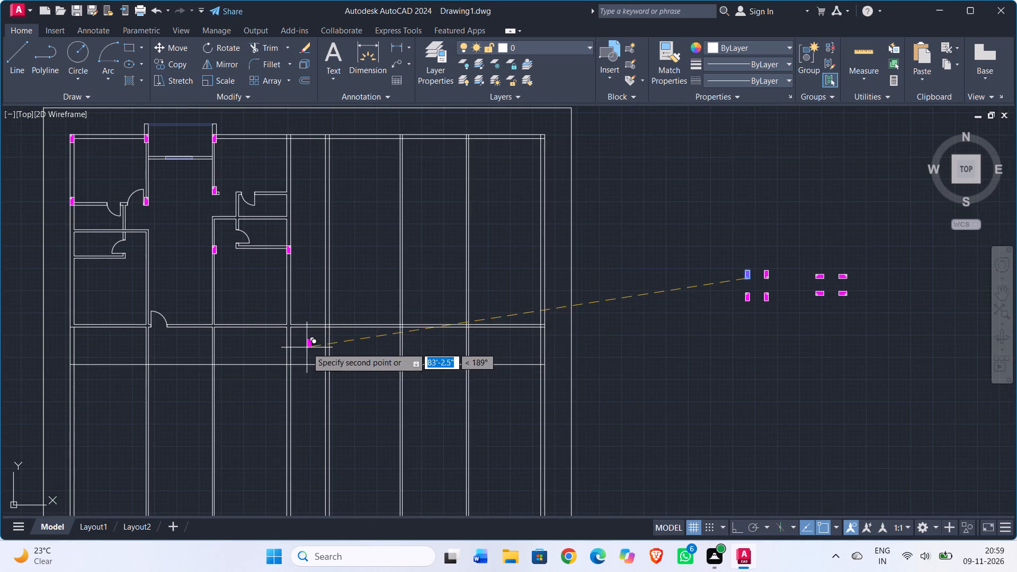
middle_drag(314, 348, 529, 351)
scroll(532, 350, down, 1)
scroll(462, 328, up, 7)
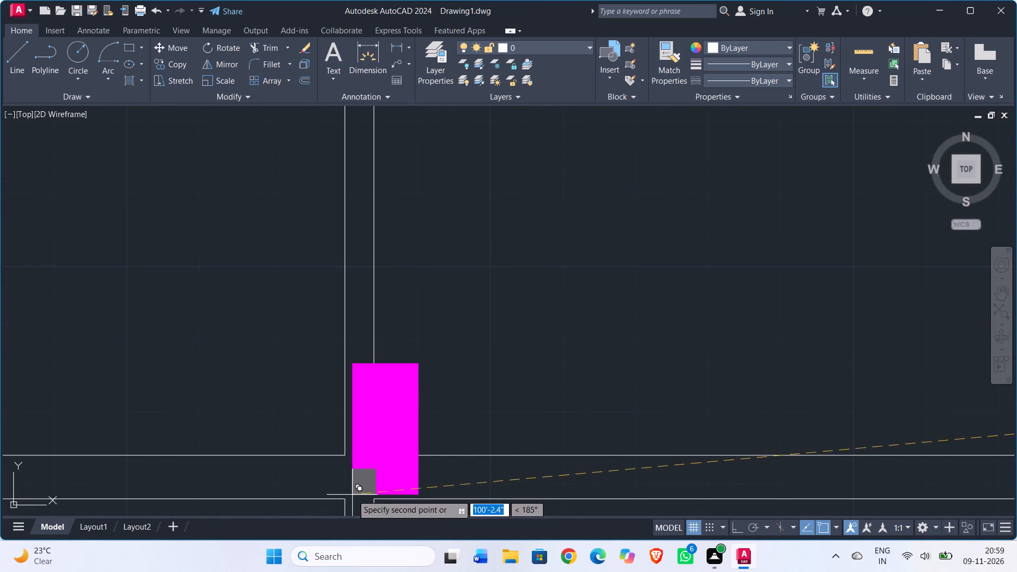
click(343, 497)
scroll(506, 444, down, 2)
middle_drag(527, 410, 329, 358)
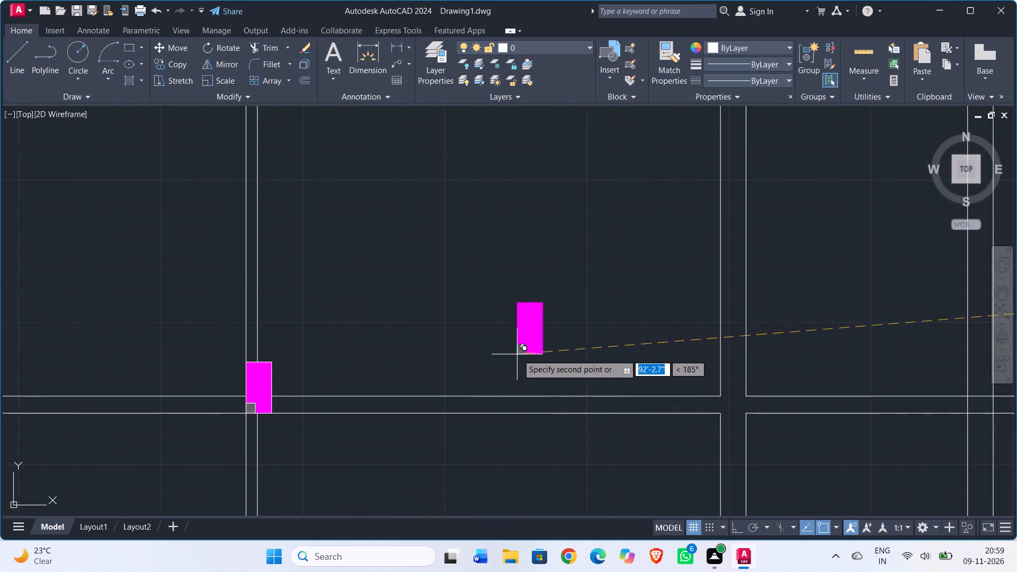
scroll(524, 355, down, 2)
middle_drag(463, 362, 218, 366)
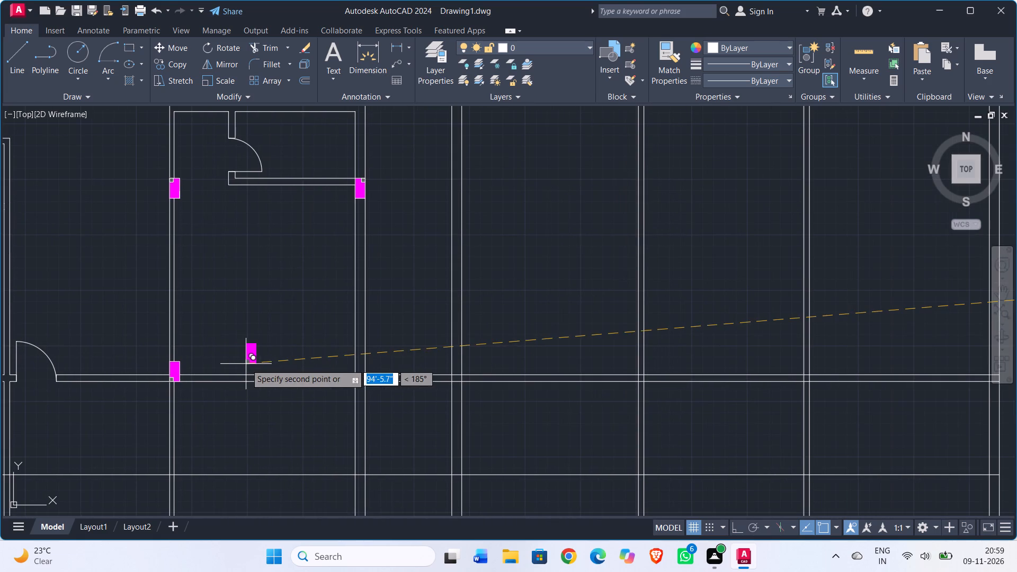
key(Escape)
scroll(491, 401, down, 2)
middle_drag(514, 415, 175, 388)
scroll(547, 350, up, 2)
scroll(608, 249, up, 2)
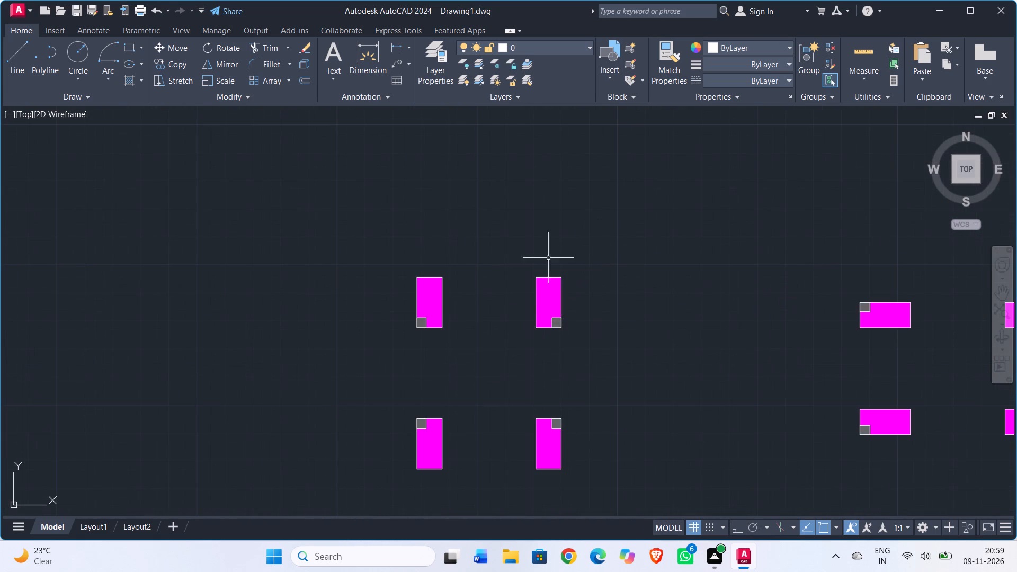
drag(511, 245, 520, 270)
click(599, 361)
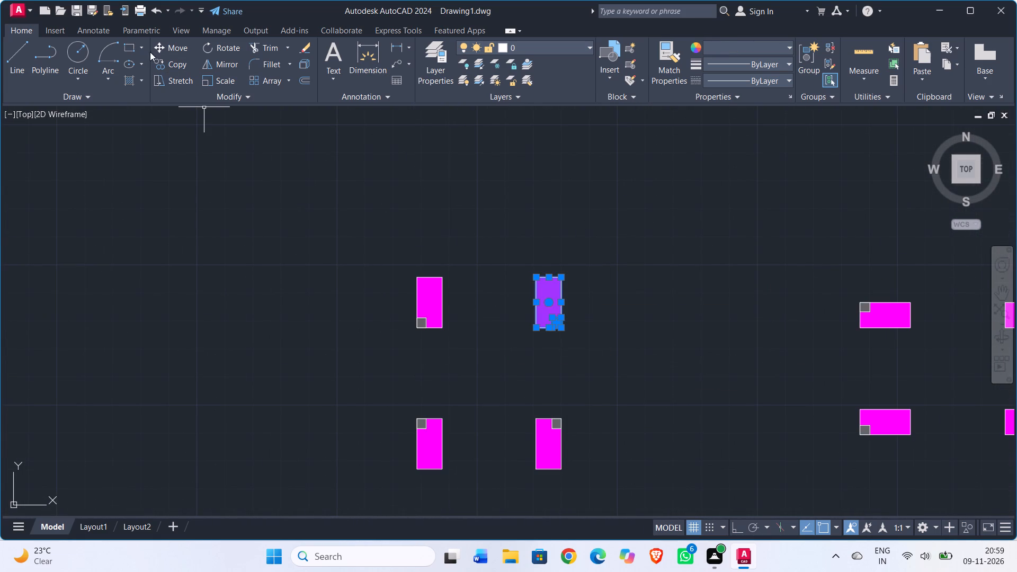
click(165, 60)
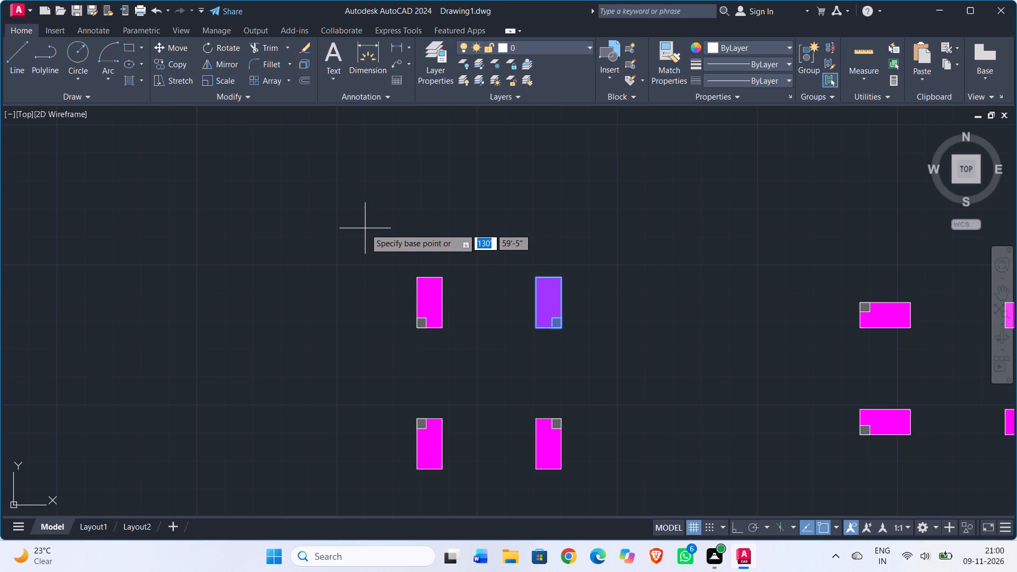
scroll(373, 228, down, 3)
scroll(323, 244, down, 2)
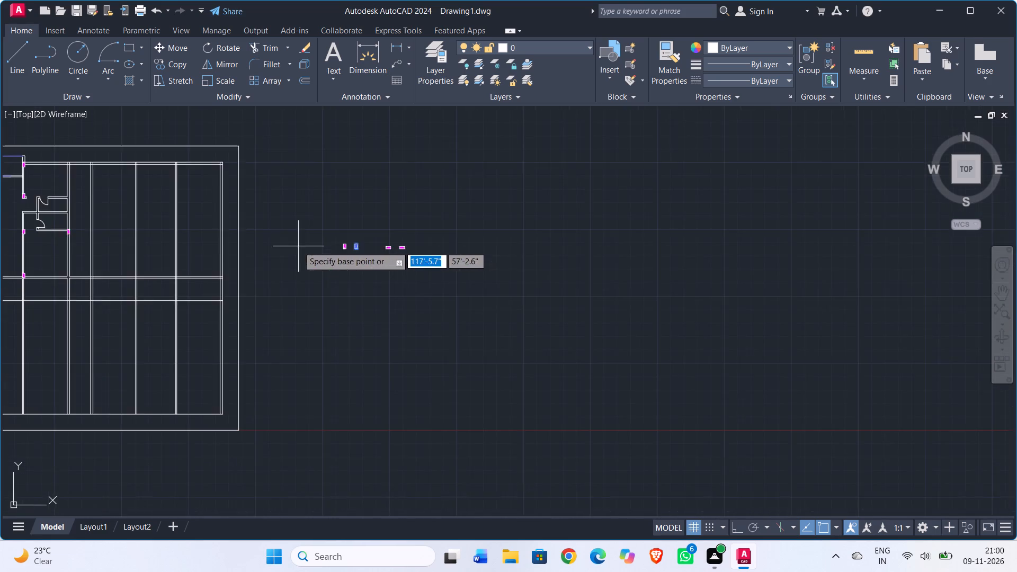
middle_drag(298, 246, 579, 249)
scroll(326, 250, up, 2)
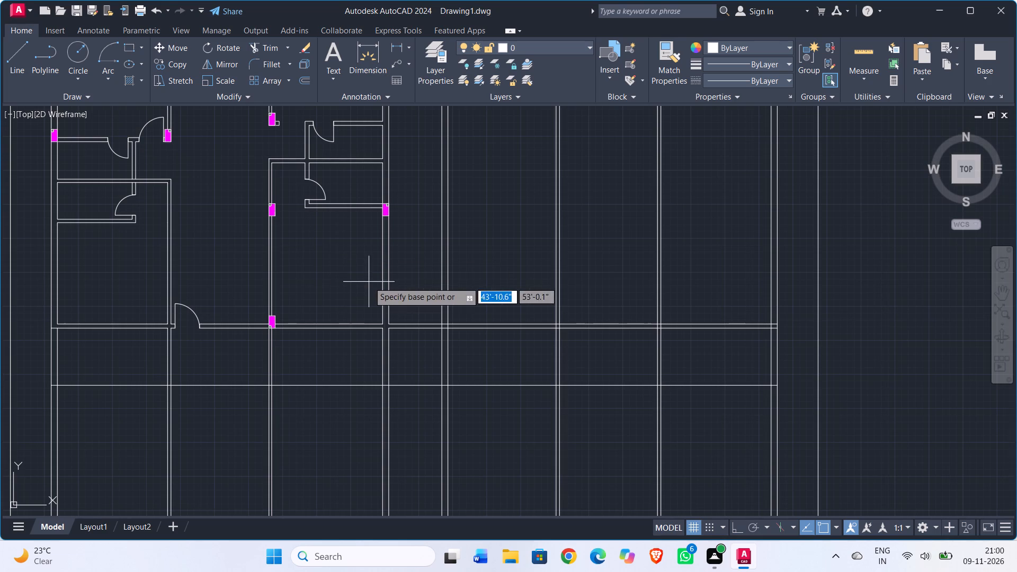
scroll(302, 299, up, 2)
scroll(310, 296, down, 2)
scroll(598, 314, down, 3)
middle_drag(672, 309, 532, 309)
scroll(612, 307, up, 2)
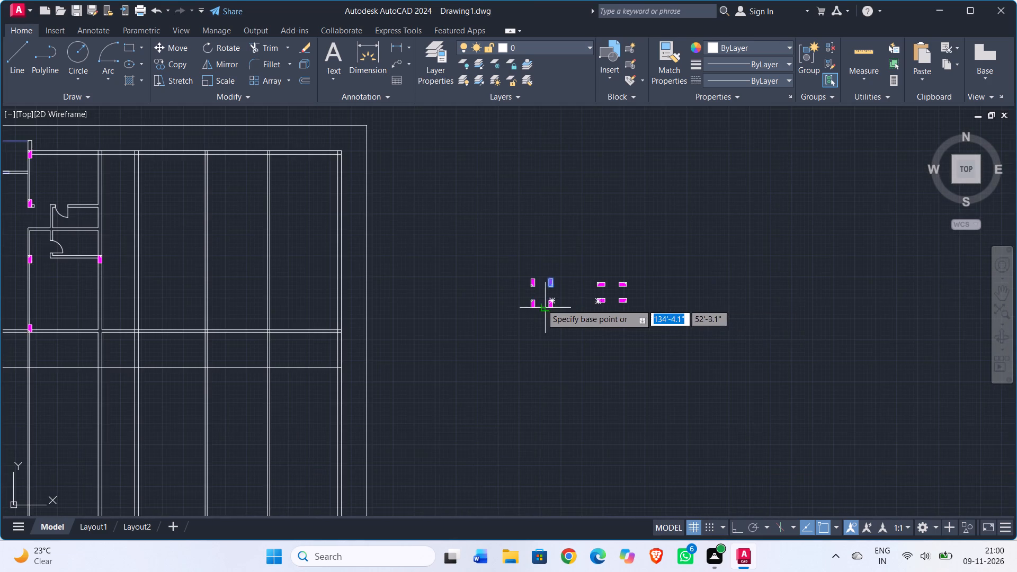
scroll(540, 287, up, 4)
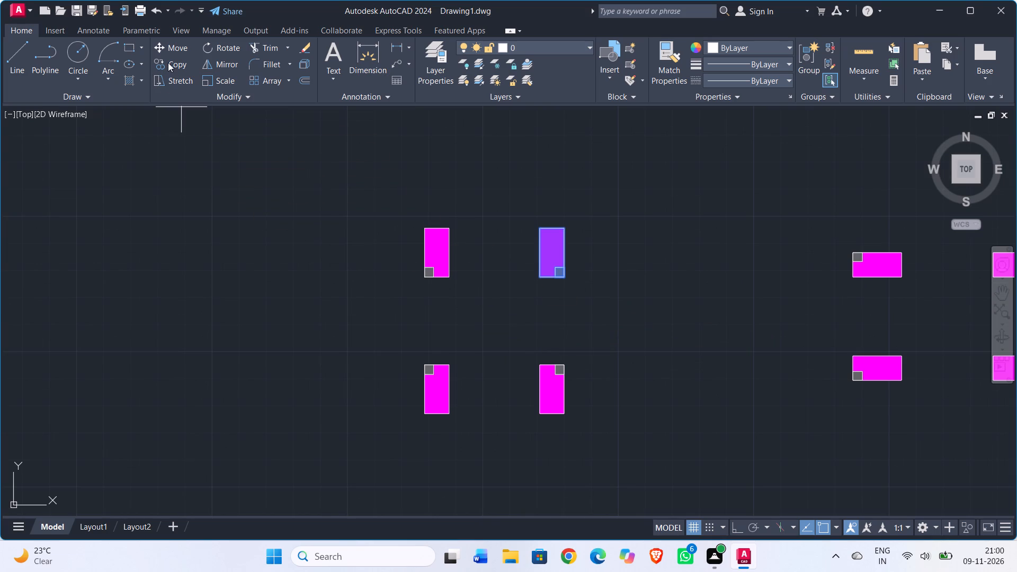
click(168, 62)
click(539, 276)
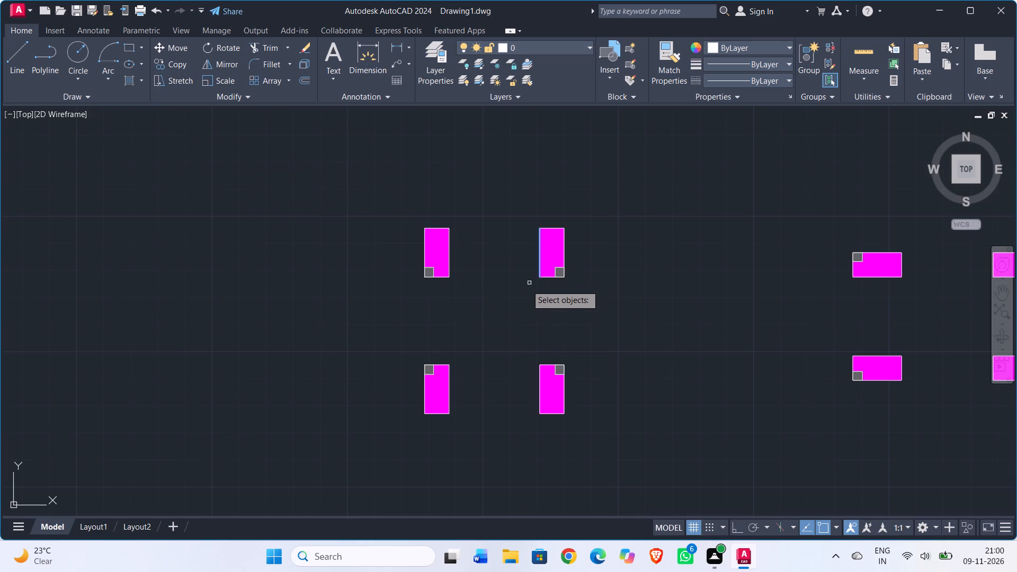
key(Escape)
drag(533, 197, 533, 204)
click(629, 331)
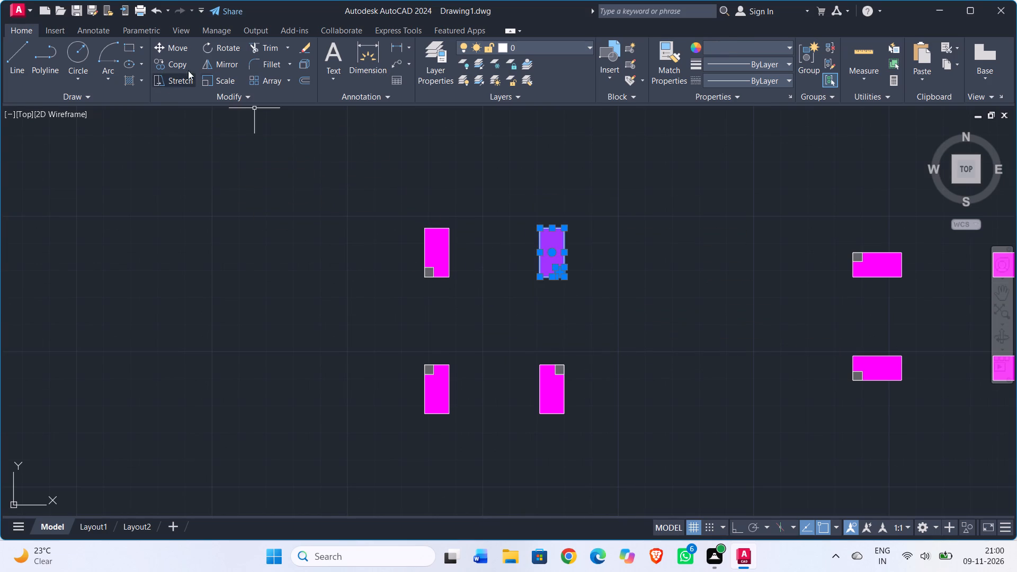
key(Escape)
Copy the northwestern upright spare column by its southwest corner onto the southwest corner of the long wall's second crossing east of the door.
drag(356, 154, 388, 182)
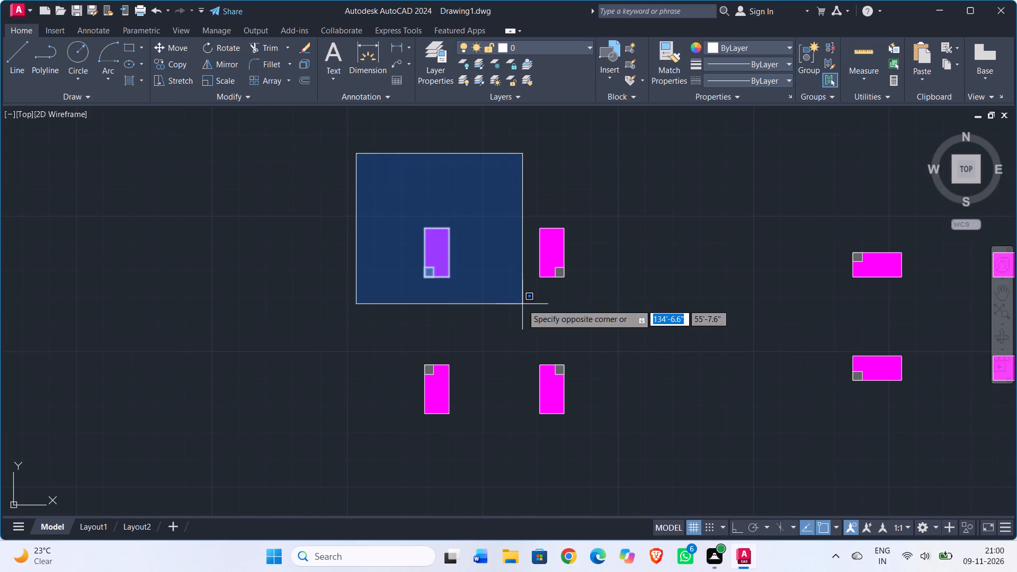
drag(522, 304, 512, 302)
click(162, 60)
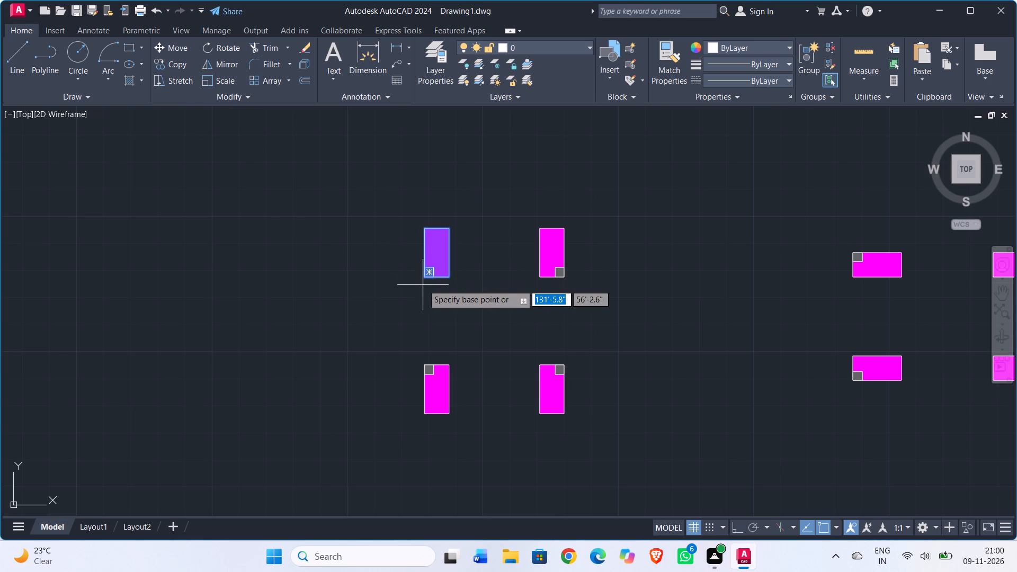
click(421, 275)
scroll(263, 298, down, 3)
middle_drag(256, 294, 813, 160)
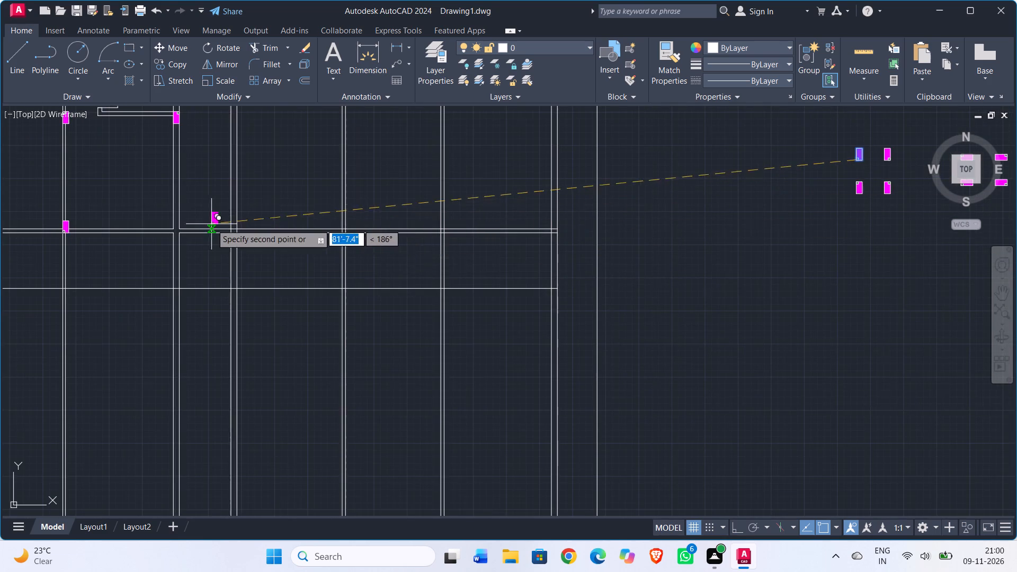
scroll(178, 226, up, 3)
click(166, 243)
scroll(267, 308, down, 1)
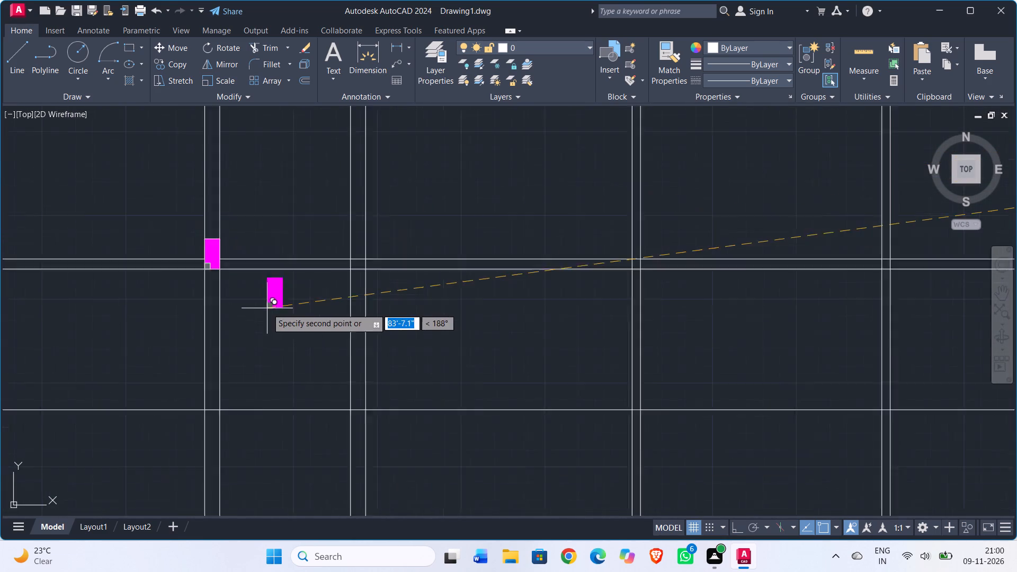
scroll(267, 308, down, 1)
key(Escape)
Copy the column at the second crossing 7'-3" east by its southwest corner onto the long wall's third crossing.
scroll(283, 329, down, 3)
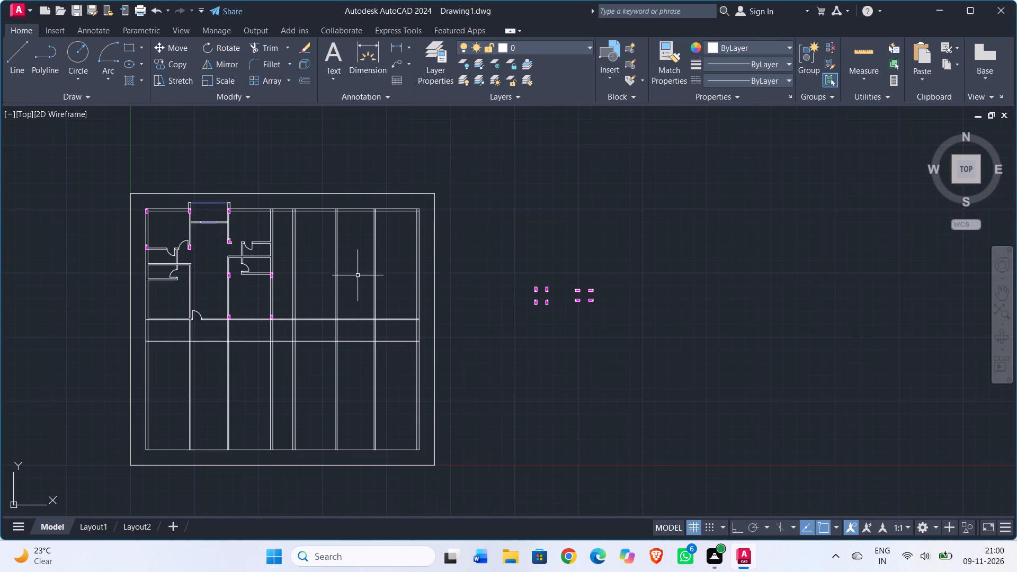
middle_drag(361, 275, 591, 277)
scroll(522, 259, up, 2)
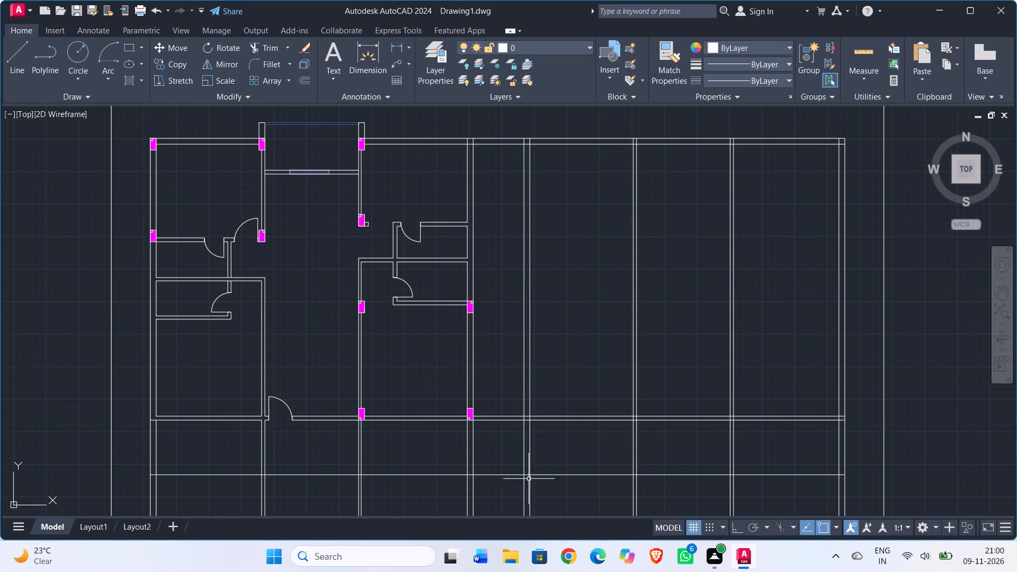
scroll(511, 482, up, 3)
scroll(521, 412, down, 3)
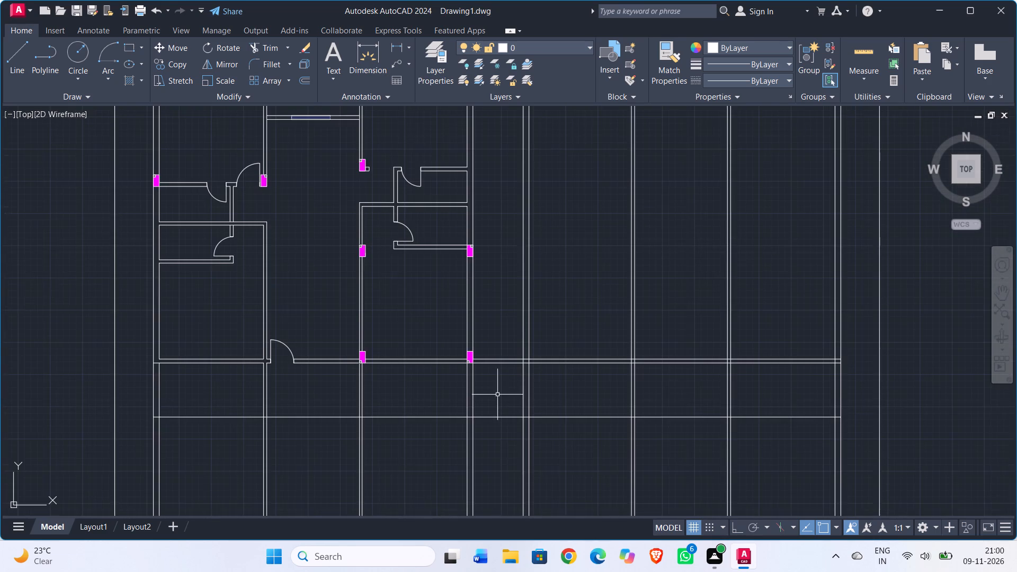
middle_drag(492, 388, 466, 392)
scroll(464, 383, up, 1)
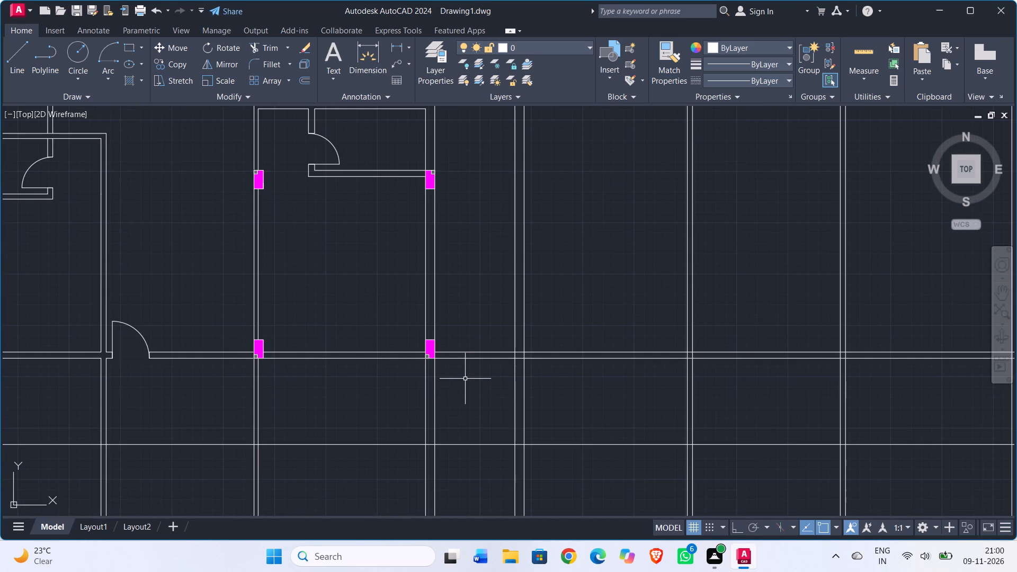
scroll(465, 378, up, 2)
drag(329, 255, 342, 266)
click(415, 363)
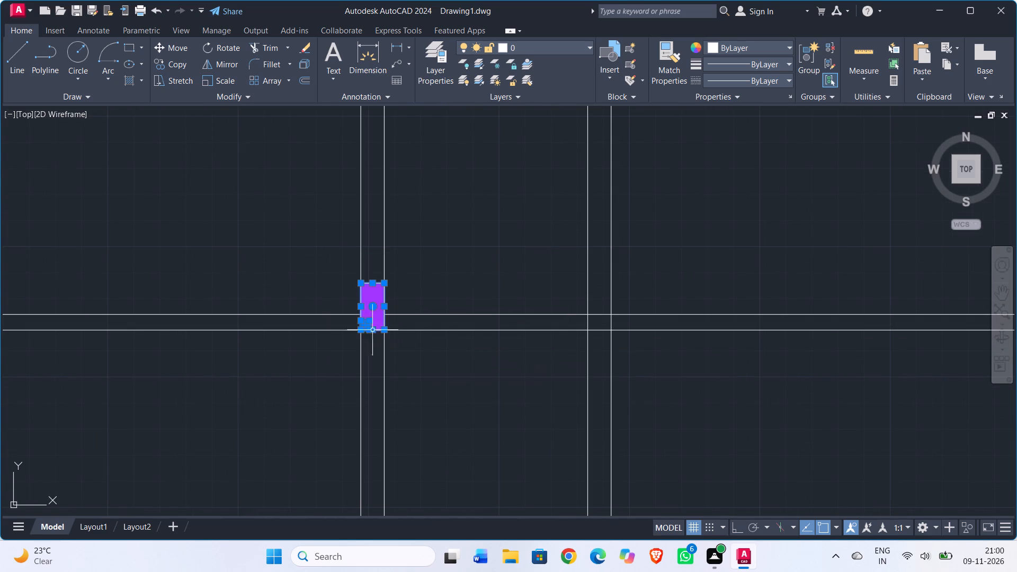
click(173, 59)
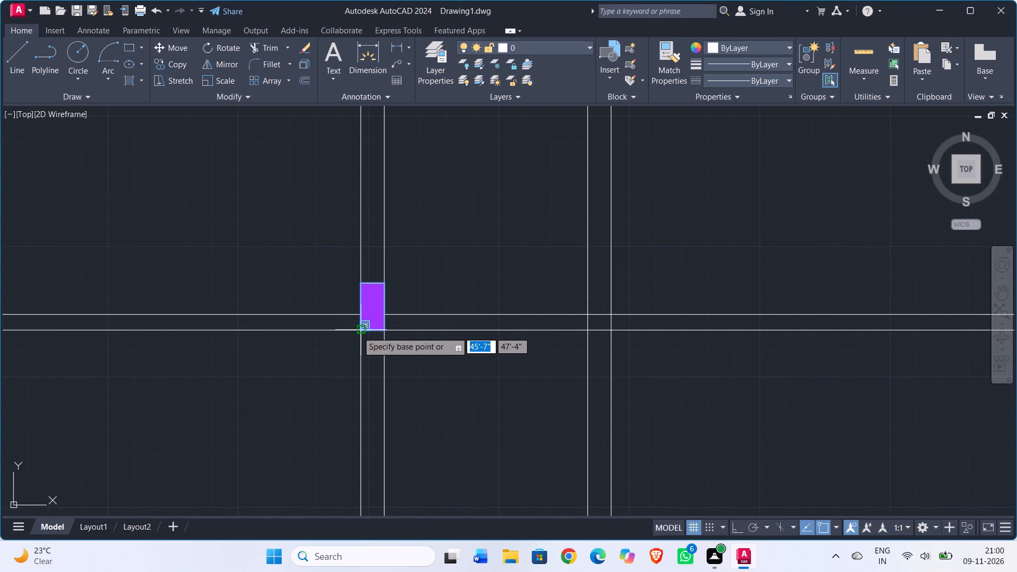
drag(359, 332, 365, 333)
click(588, 330)
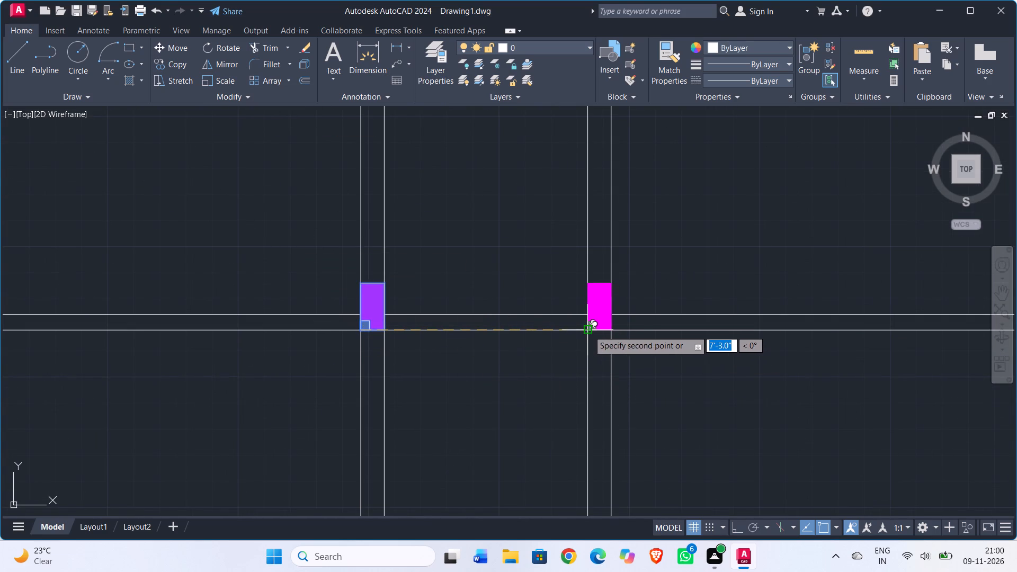
key(Escape)
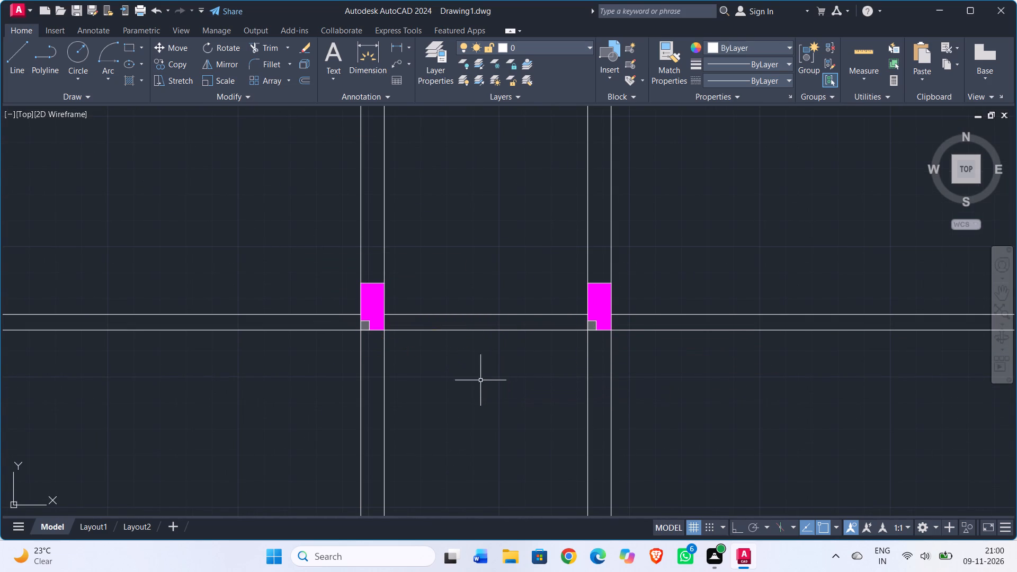
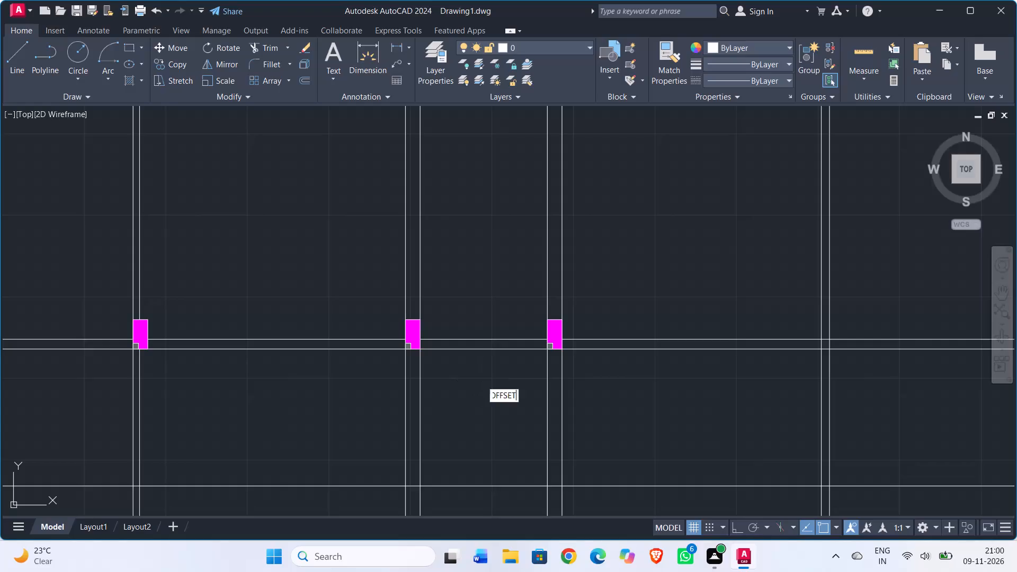
Offset the upper line of the lower horizontal wall 6' upward, starting beside the middle magenta column.
key(6)
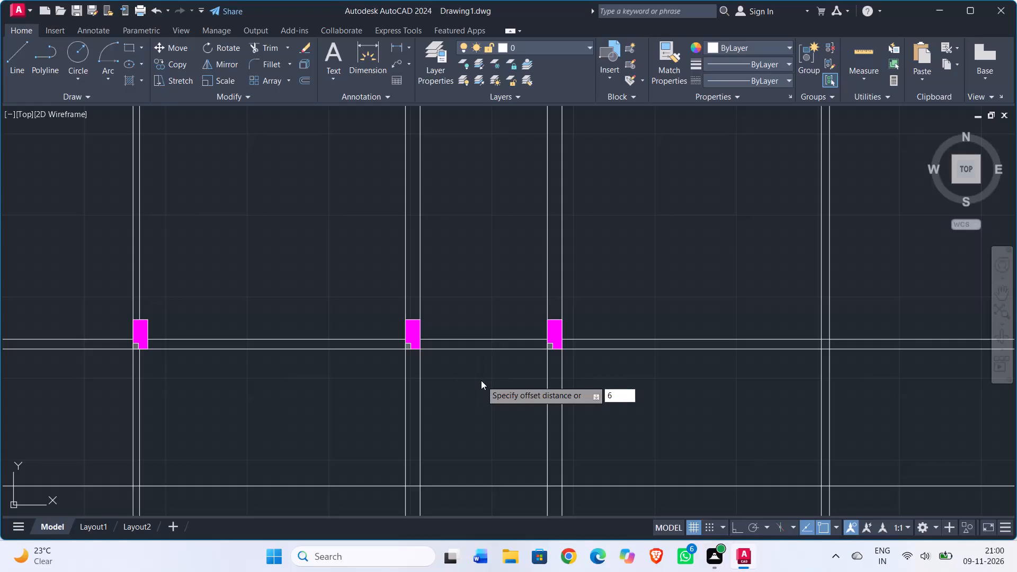
key(apostrophe)
key(Return)
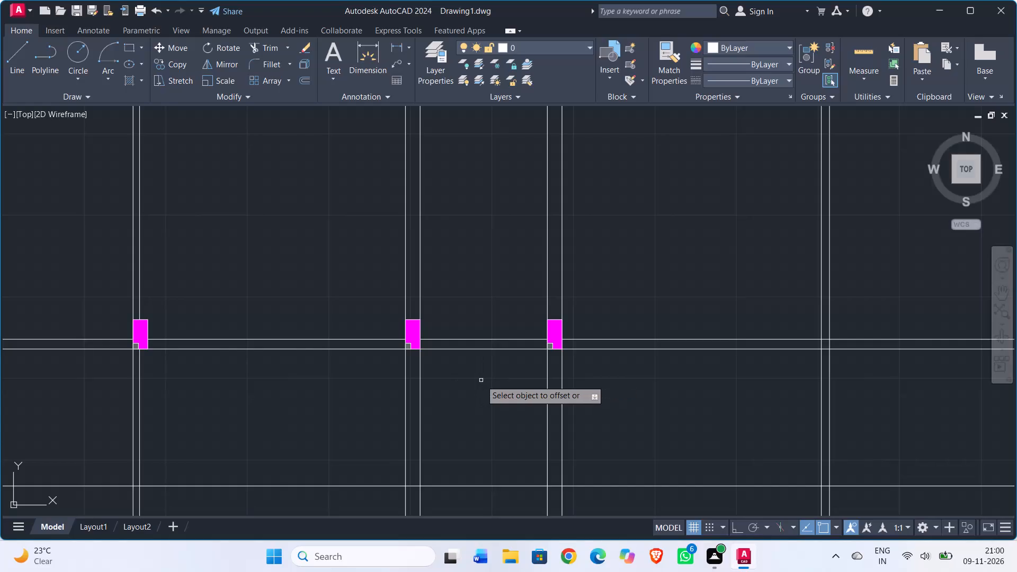
click(490, 339)
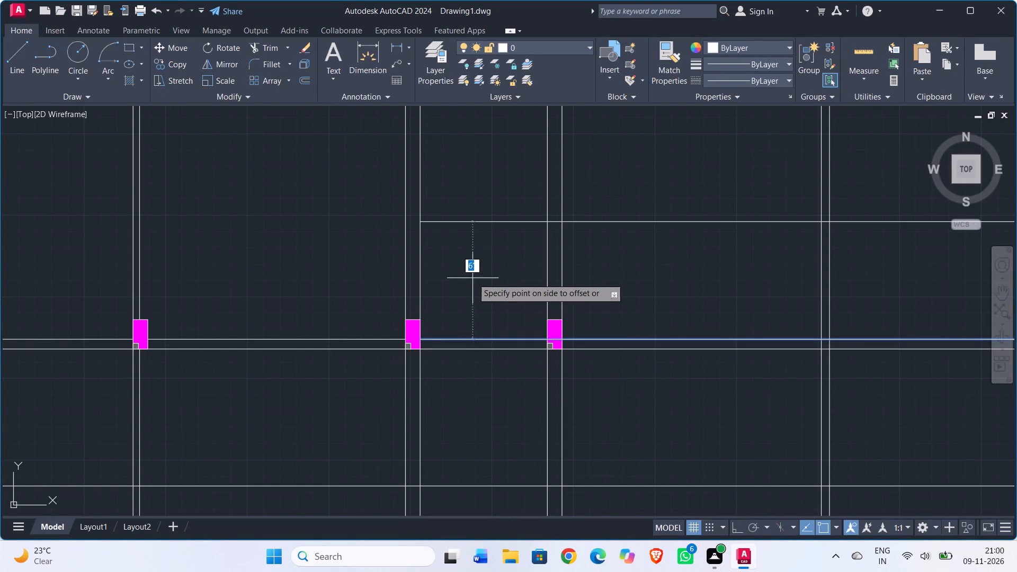
click(472, 278)
key(Escape)
Trim the offset line inside the next vertical wall and delete its remainder beyond that wall, leaving only the segment between the two walls.
text(tr)
key(Return)
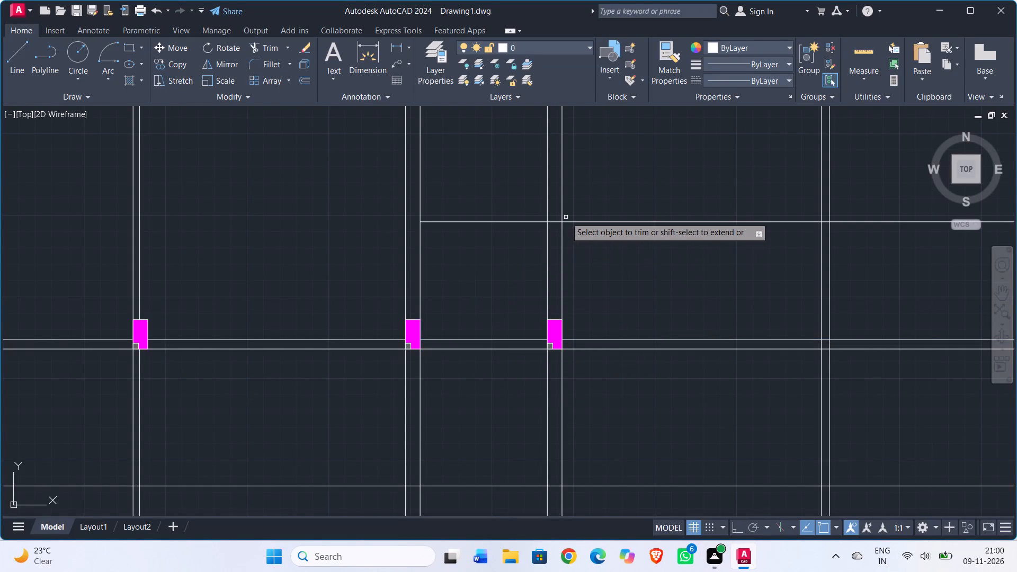
click(552, 221)
key(Escape)
click(589, 221)
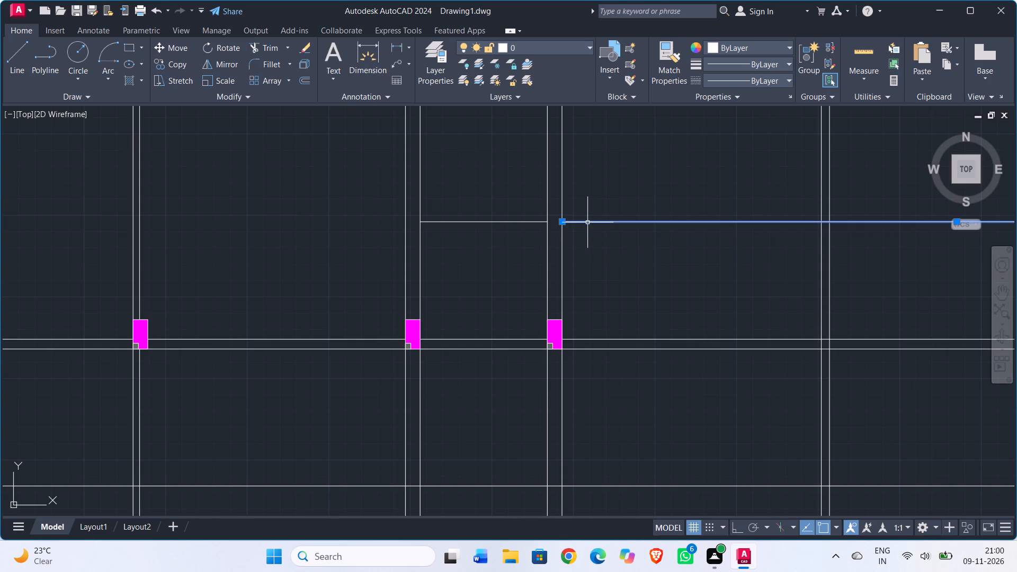
key(Delete)
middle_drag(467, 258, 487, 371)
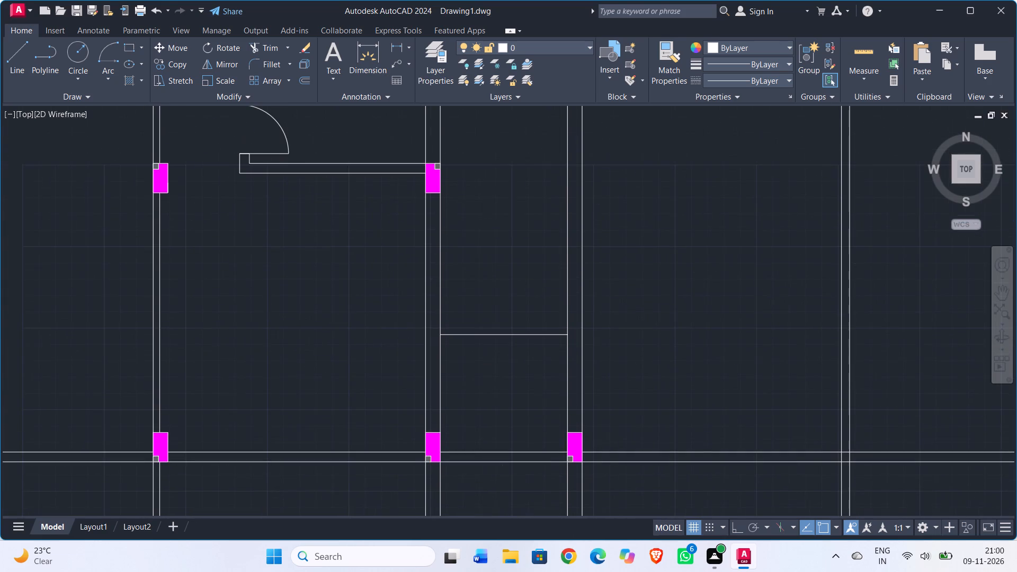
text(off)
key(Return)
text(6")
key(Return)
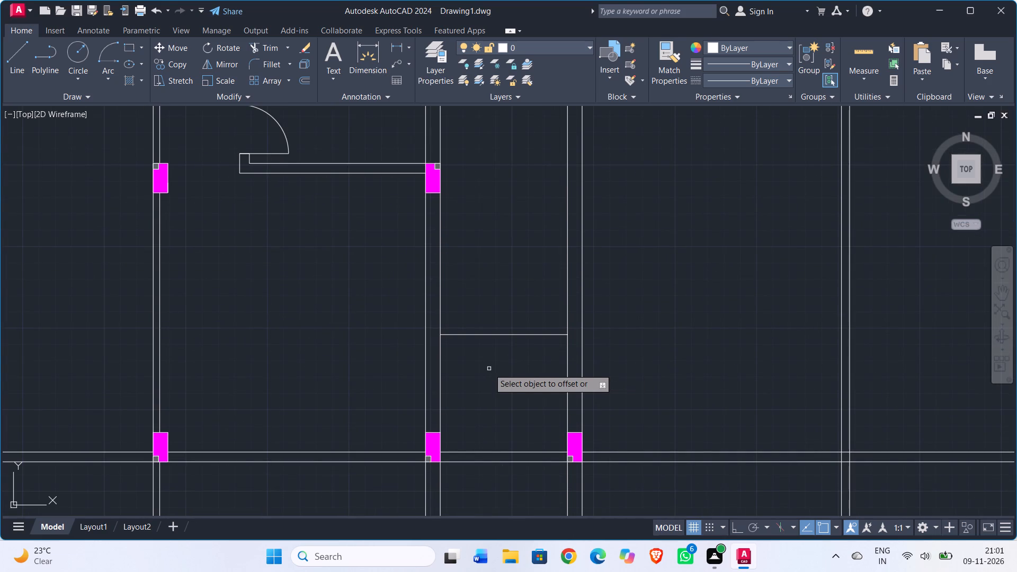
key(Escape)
Offset the short horizontal line between the two vertical walls 9" upward to form a cross wall.
text(off)
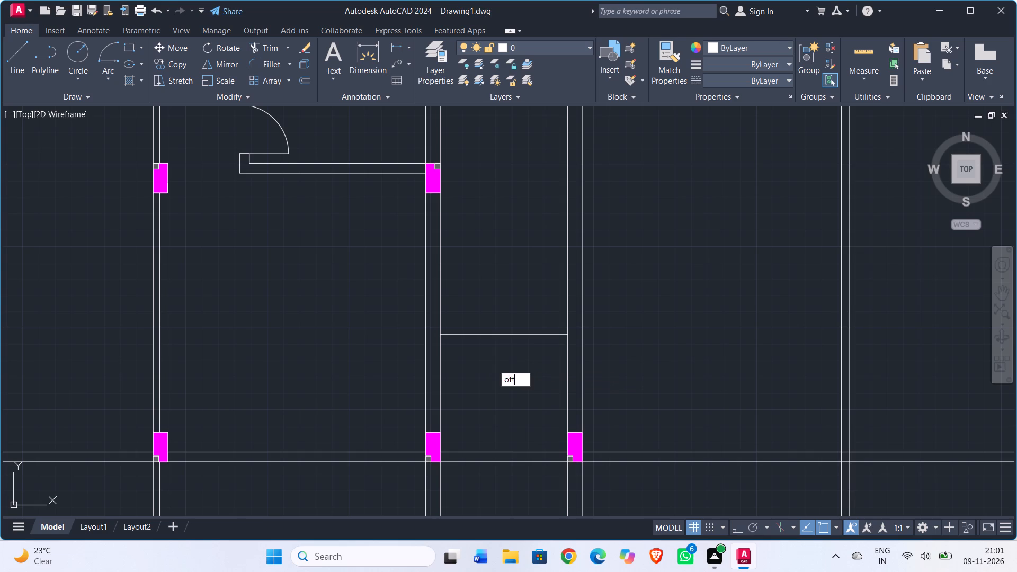
key(Return)
text(9")
key(Return)
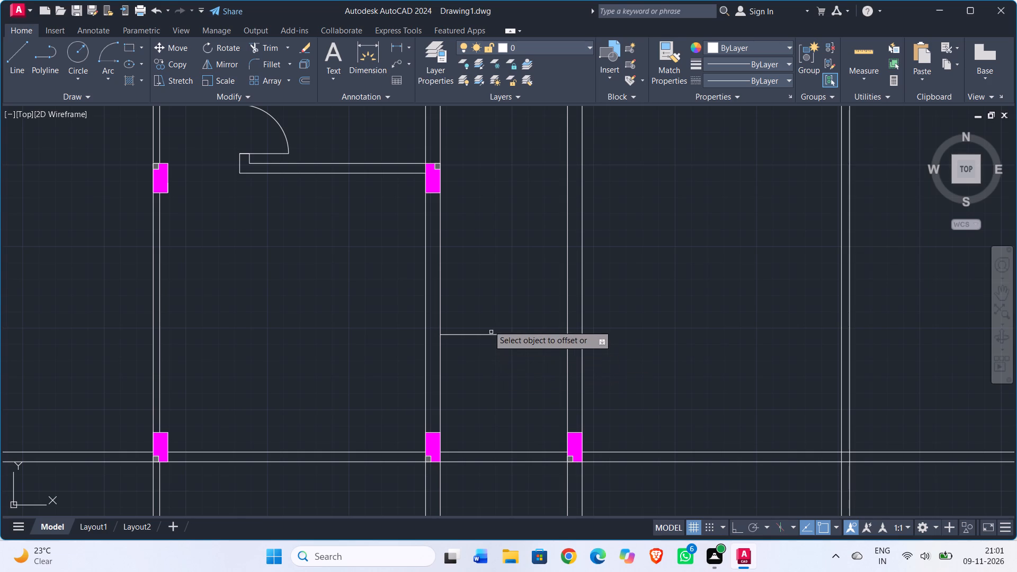
click(493, 333)
click(493, 333)
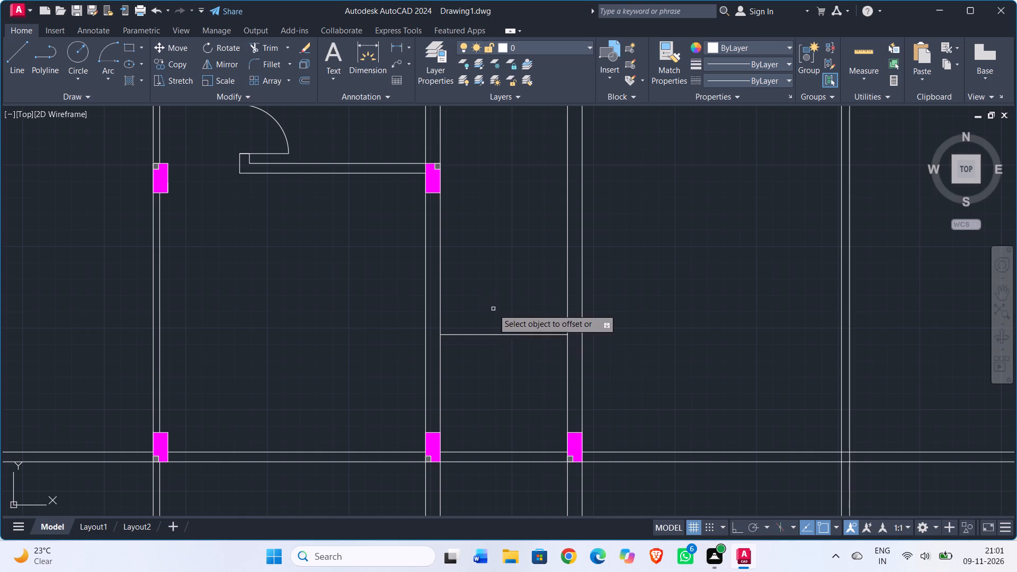
click(491, 335)
click(492, 294)
key(Escape)
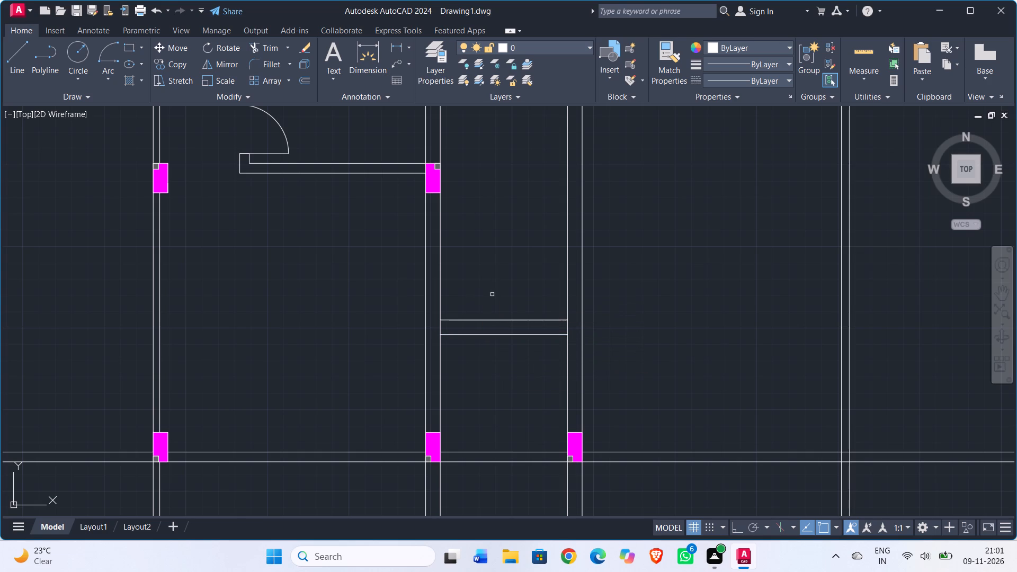
Extend both ends of the cross wall's upper line to the outer faces of the two vertical walls.
text(tr)
key(Return)
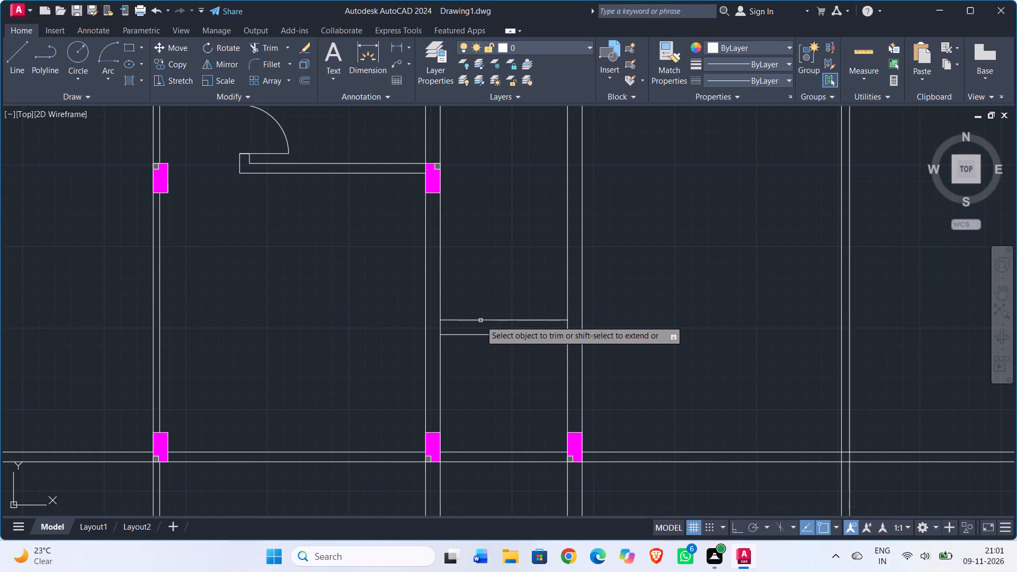
shift+click(478, 319)
shift+click(540, 320)
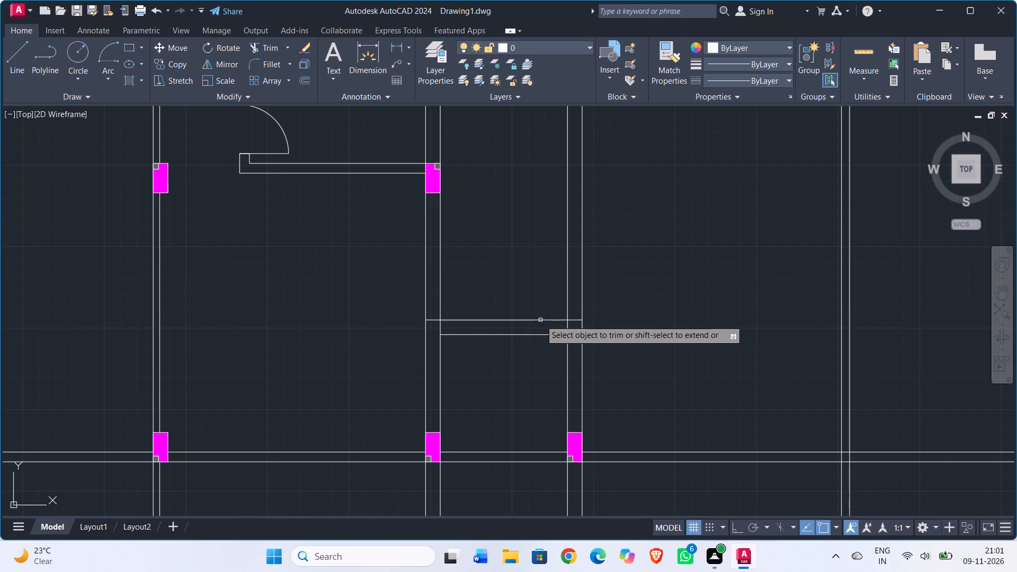
key(Escape)
Trim the inner vertical wall lines at both cross-wall junctions and along the inner edges of the two columns below.
text(tr)
key(Return)
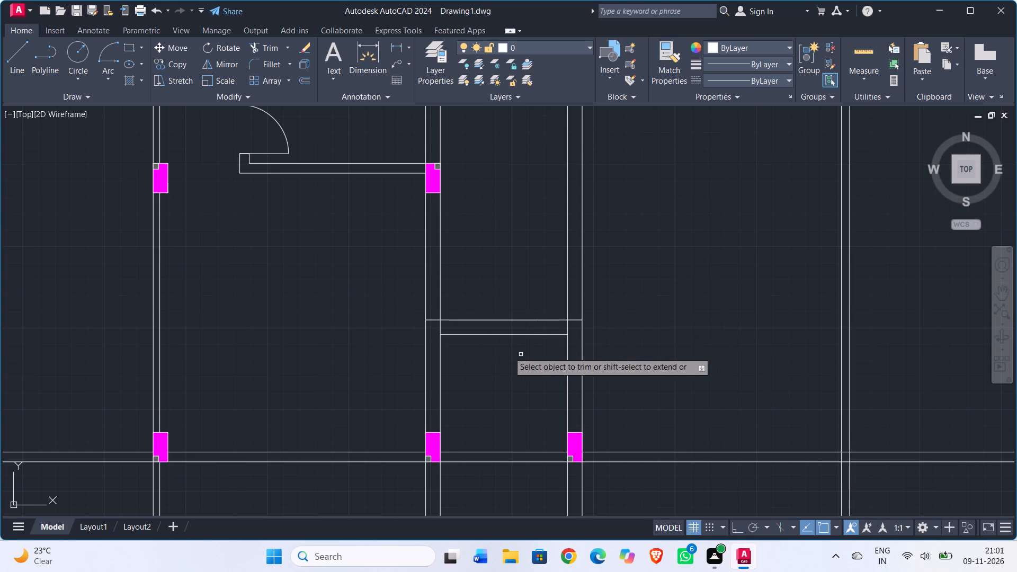
click(439, 329)
click(566, 326)
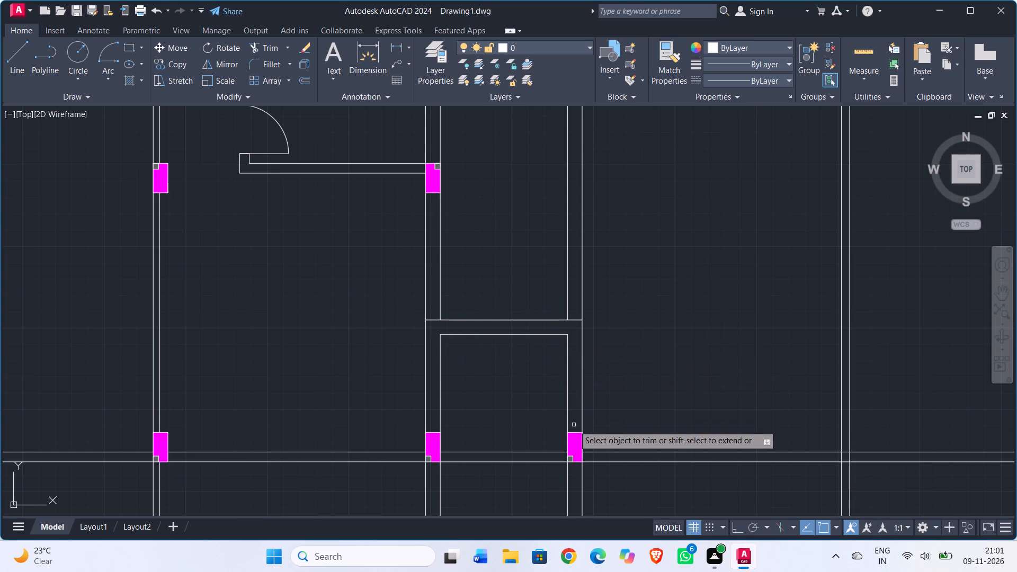
scroll(426, 481, up, 2)
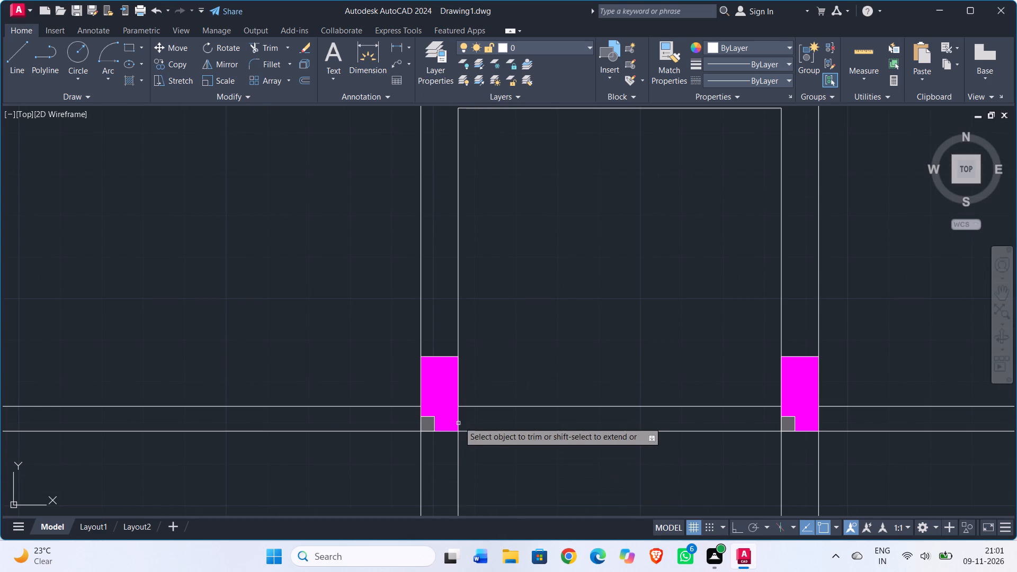
click(456, 416)
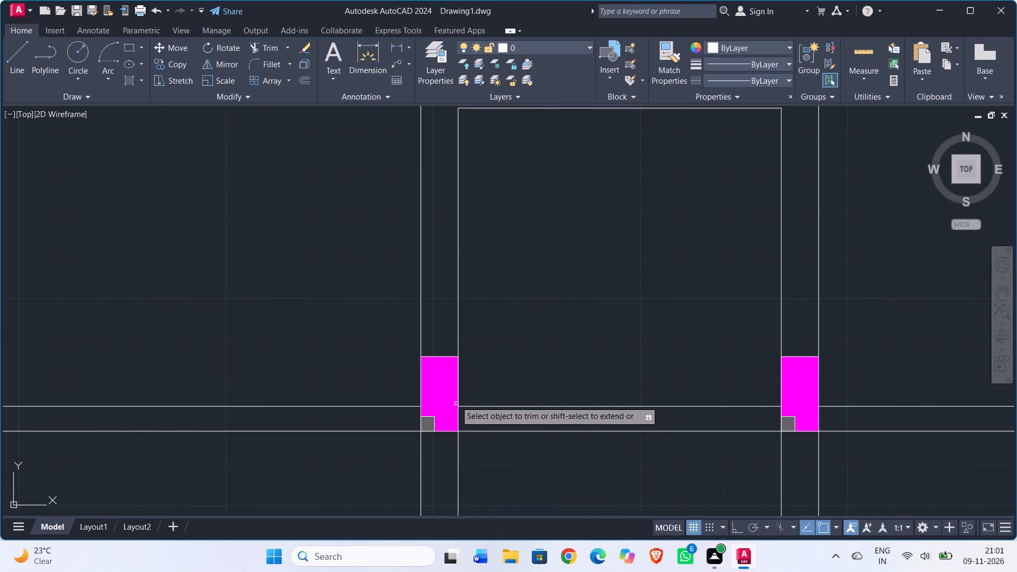
click(781, 412)
scroll(633, 479, down, 2)
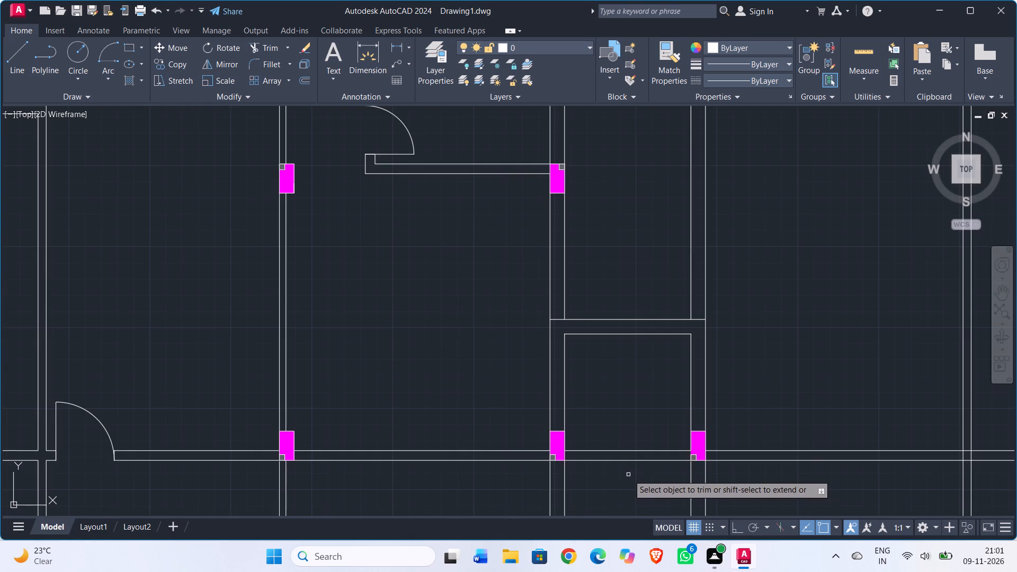
key(Escape)
Copy the column at the upper recess's west wall to the top end of the first vertical wall east of the recess.
scroll(605, 398, down, 1)
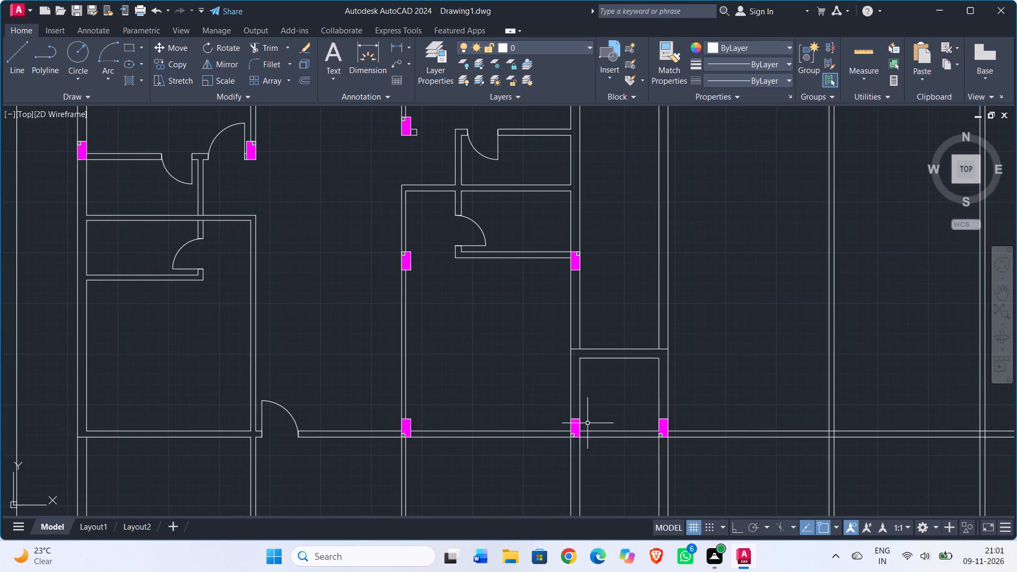
scroll(579, 419, down, 1)
middle_drag(541, 388, 458, 393)
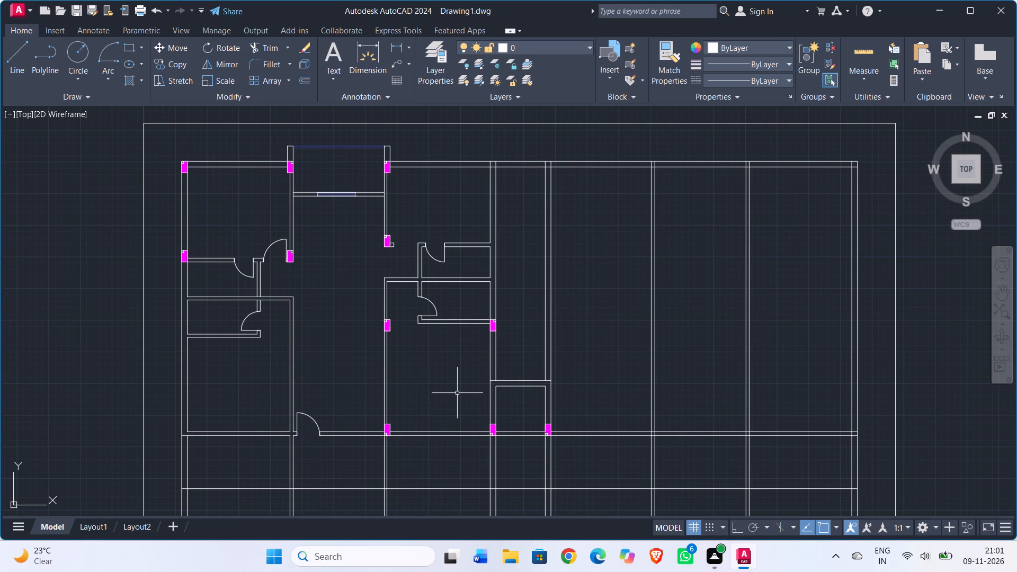
middle_drag(416, 215, 432, 248)
scroll(341, 216, up, 2)
drag(231, 157, 236, 171)
click(302, 228)
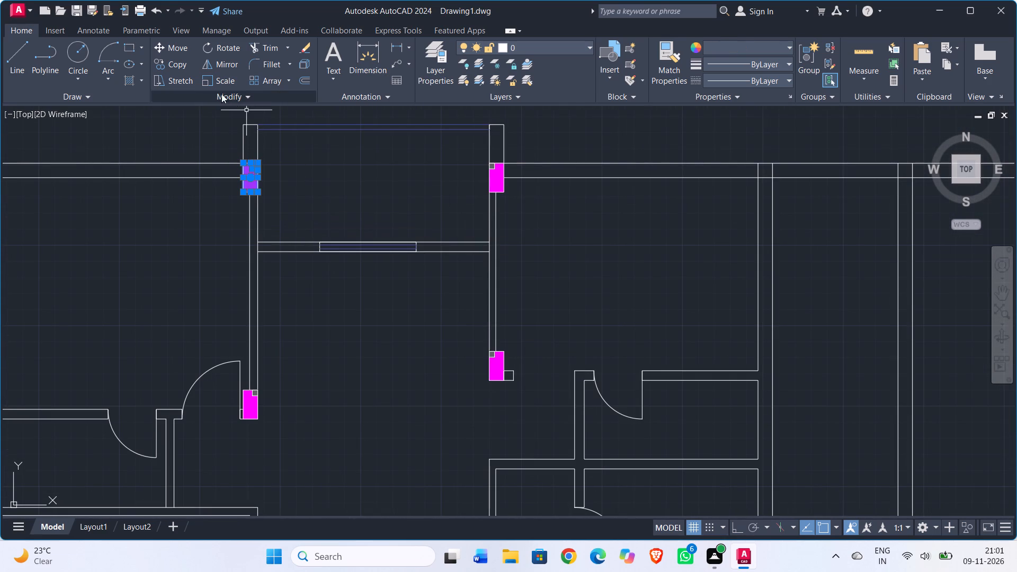
drag(175, 66, 176, 75)
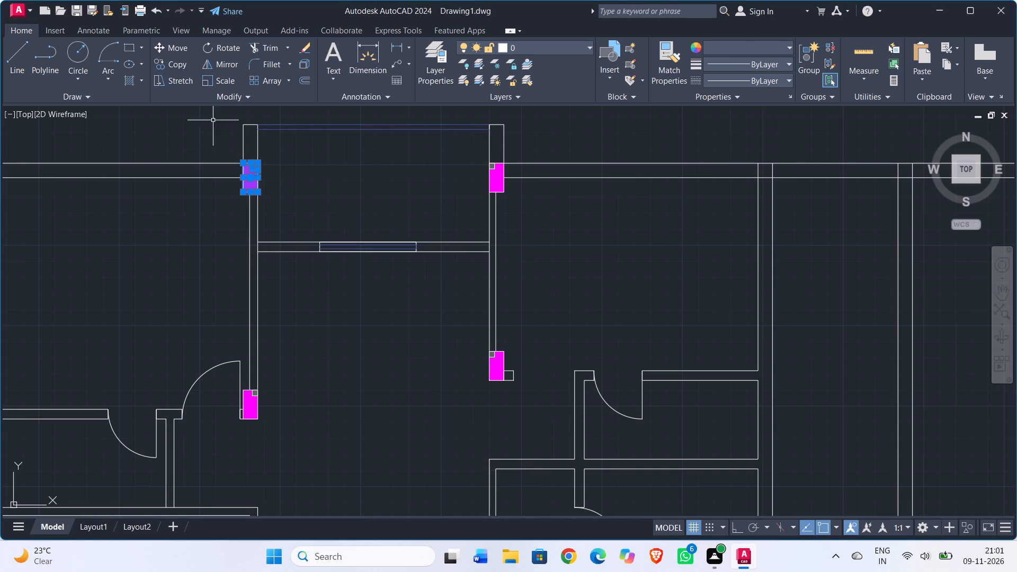
click(177, 64)
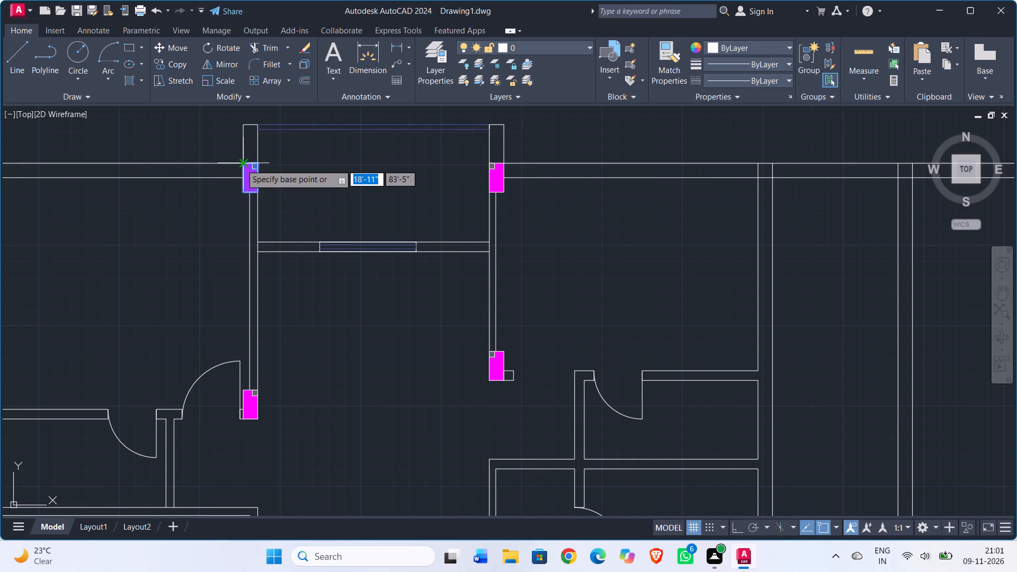
click(242, 164)
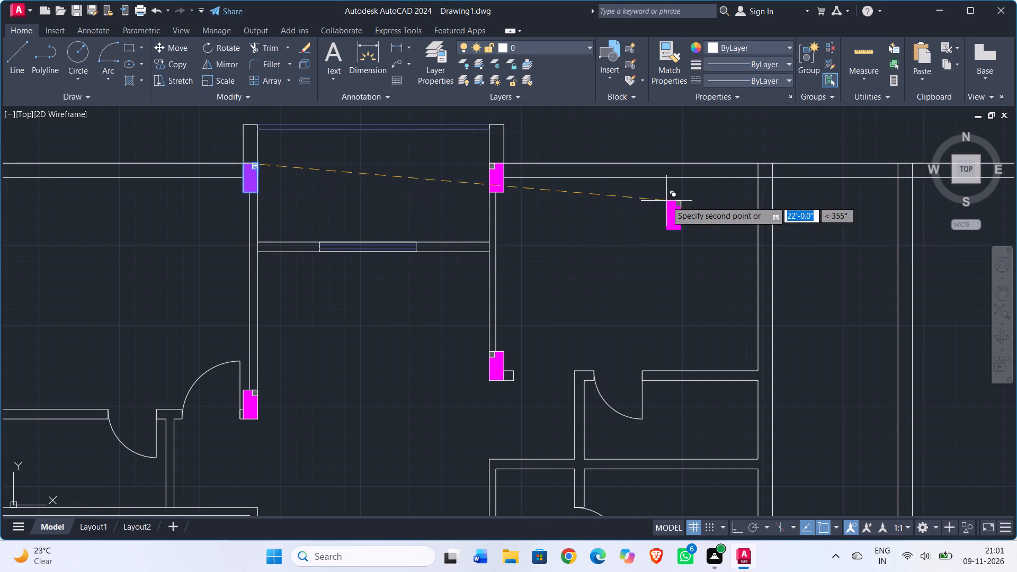
middle_drag(686, 201, 484, 203)
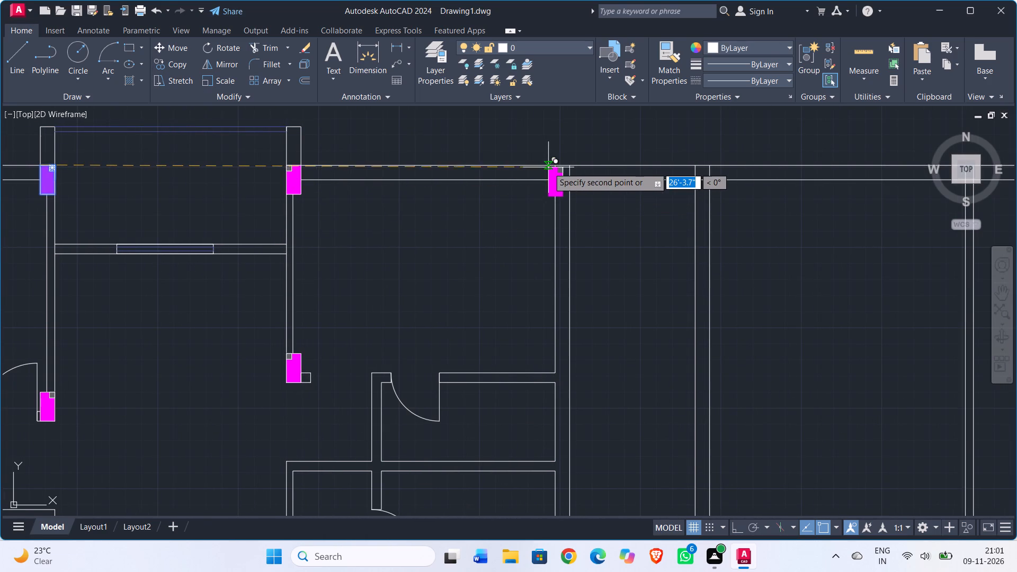
click(554, 166)
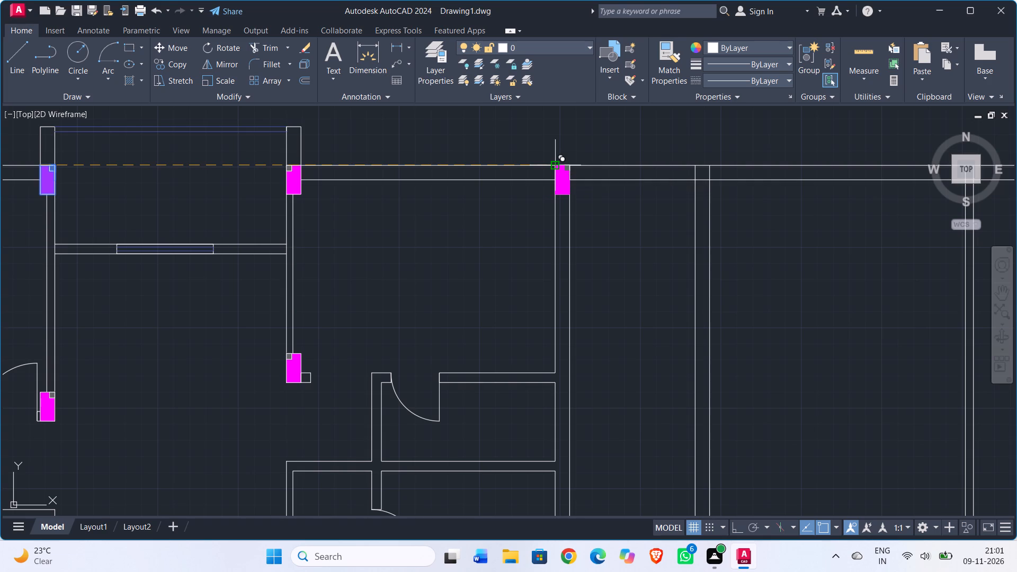
key(Escape)
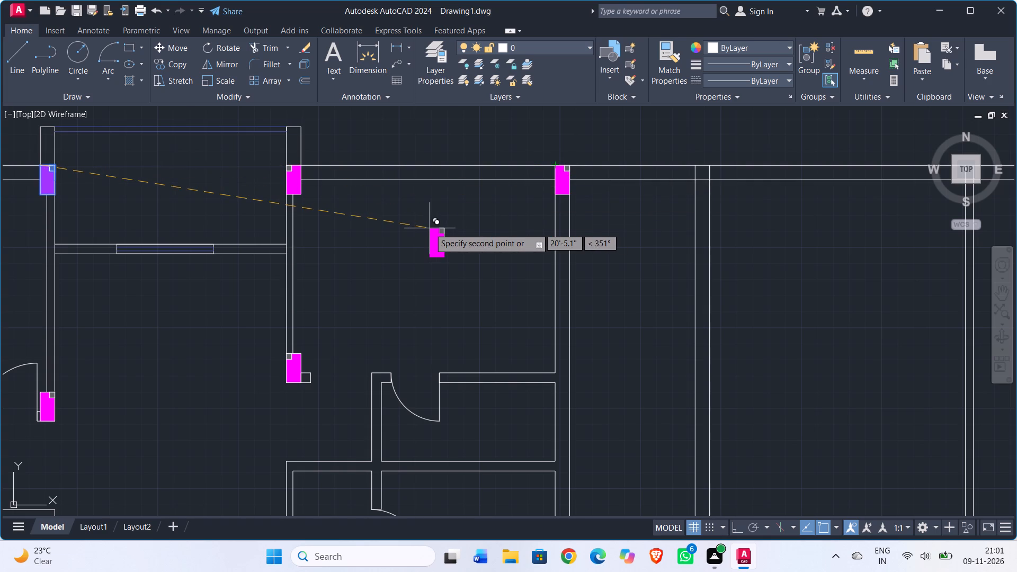
Copy the column at the upper recess's east wall to the top end of the second vertical wall east of the recess.
scroll(301, 180, up, 2)
click(244, 141)
click(358, 245)
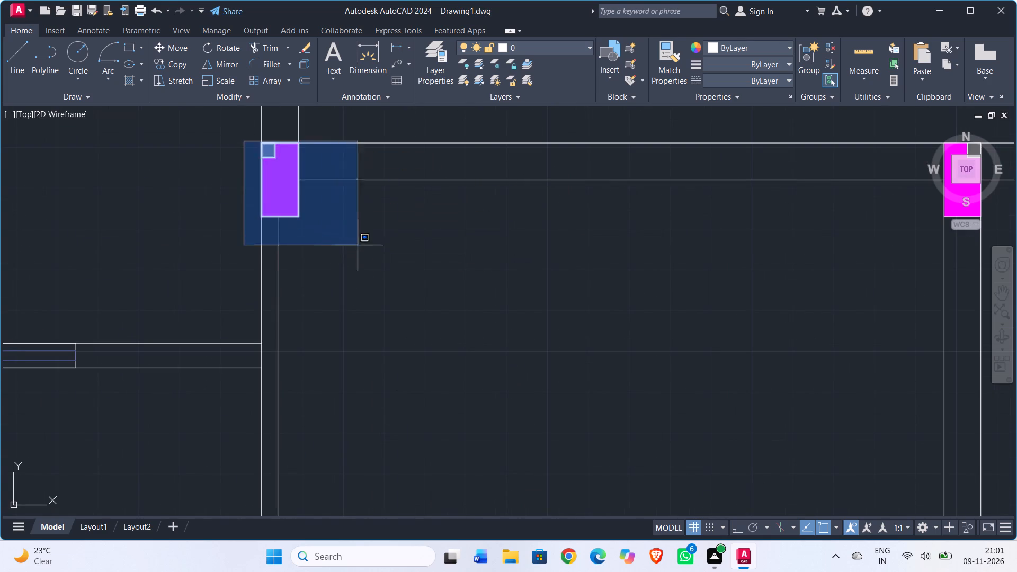
click(180, 67)
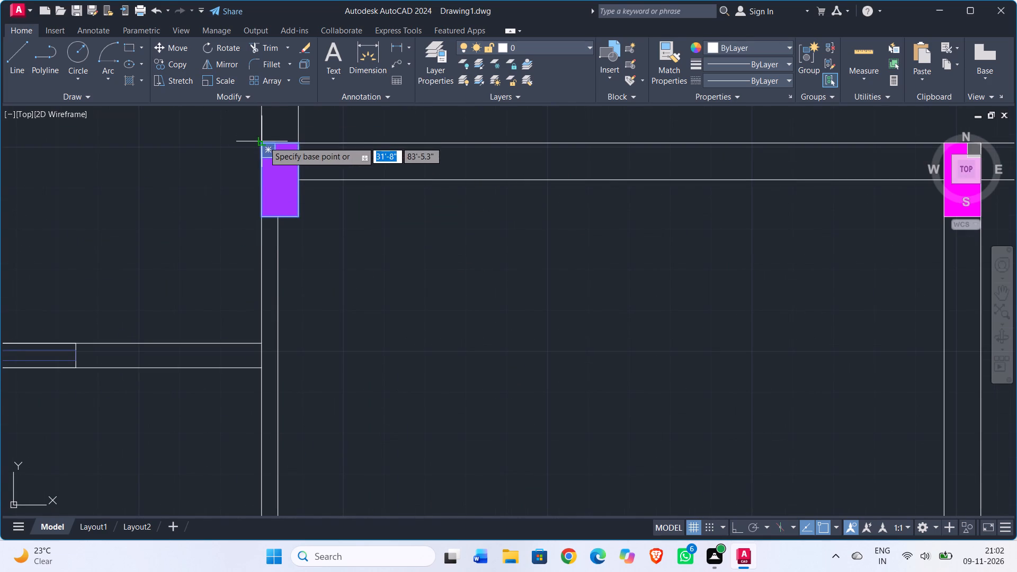
click(263, 141)
scroll(532, 220, down, 3)
middle_drag(595, 228, 333, 227)
scroll(539, 221, up, 3)
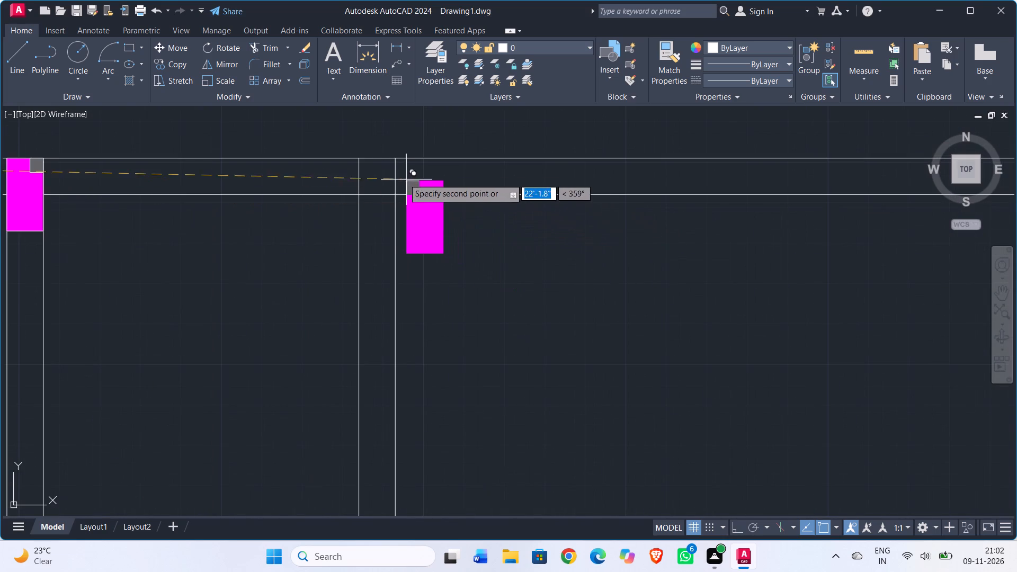
click(358, 158)
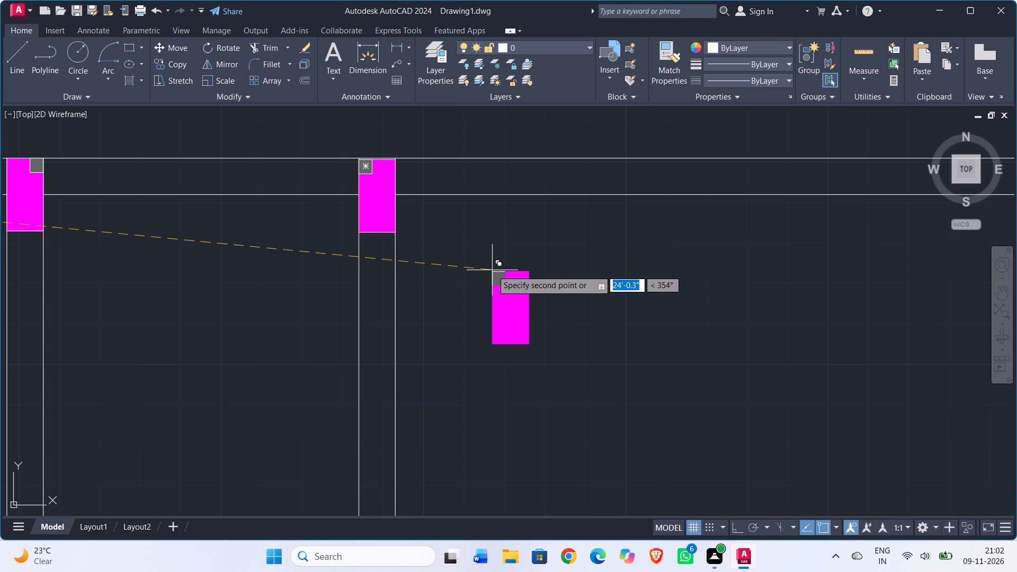
key(Escape)
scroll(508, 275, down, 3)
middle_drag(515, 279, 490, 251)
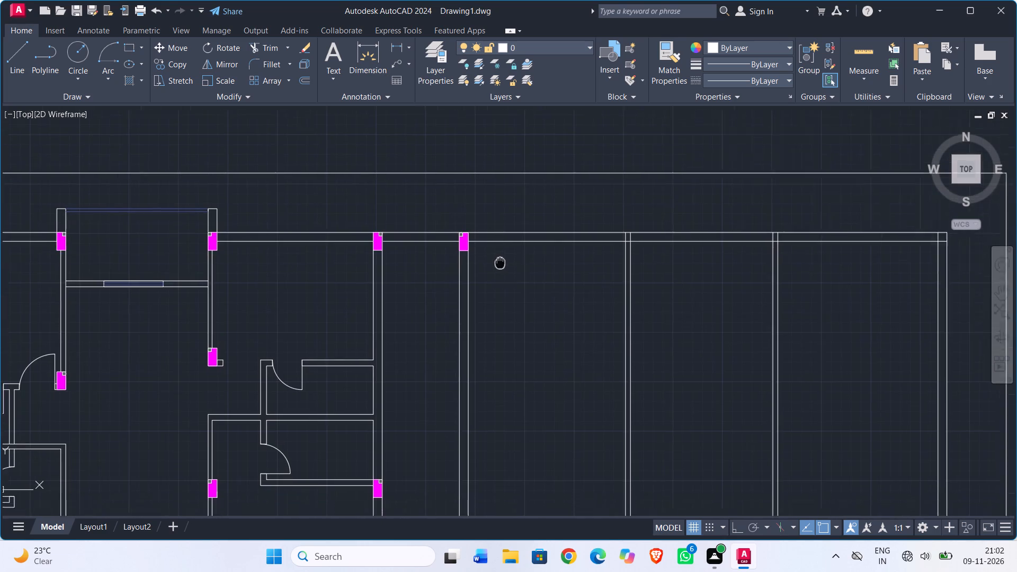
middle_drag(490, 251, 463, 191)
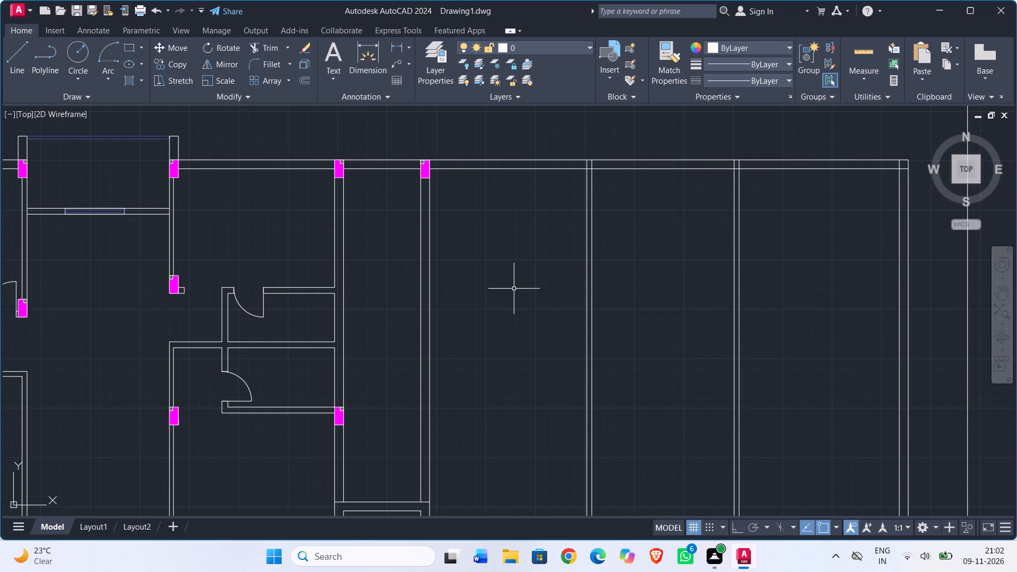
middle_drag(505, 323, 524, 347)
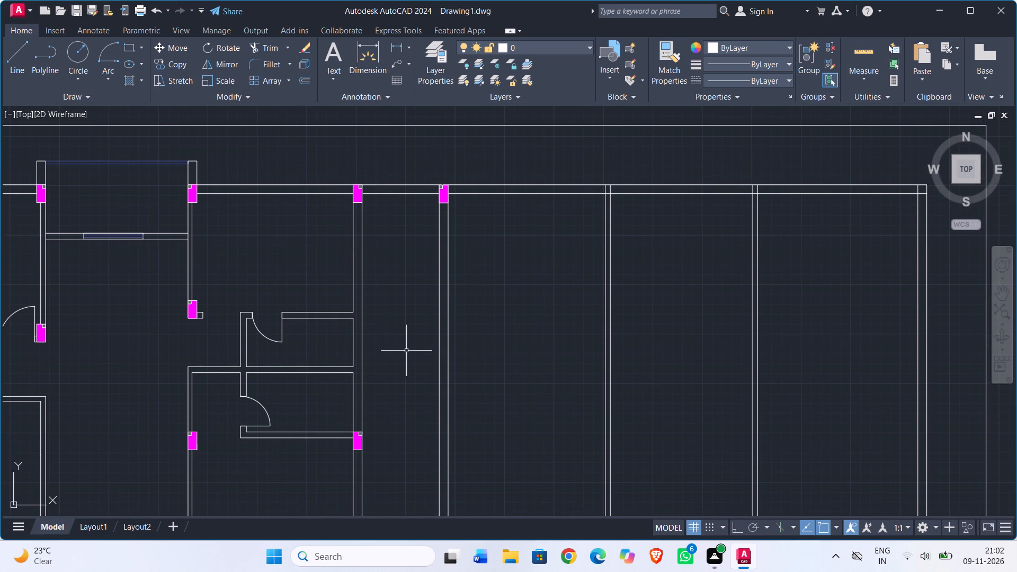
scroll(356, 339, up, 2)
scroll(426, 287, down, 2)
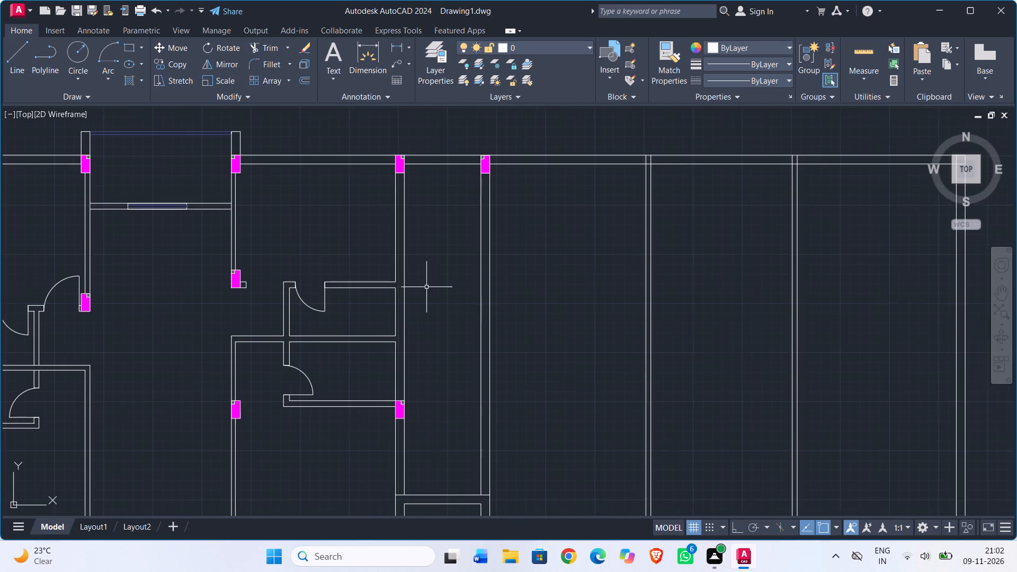
Examine the column positions along the vertical walls east of the recess, from the top wall down to the small shaft.
middle_drag(423, 287, 441, 296)
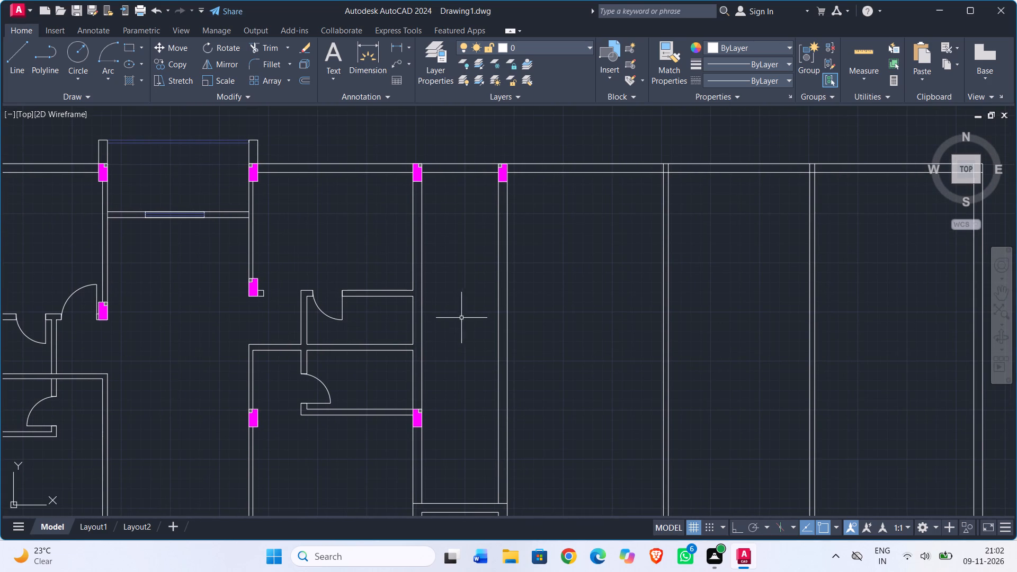
middle_drag(448, 314, 415, 308)
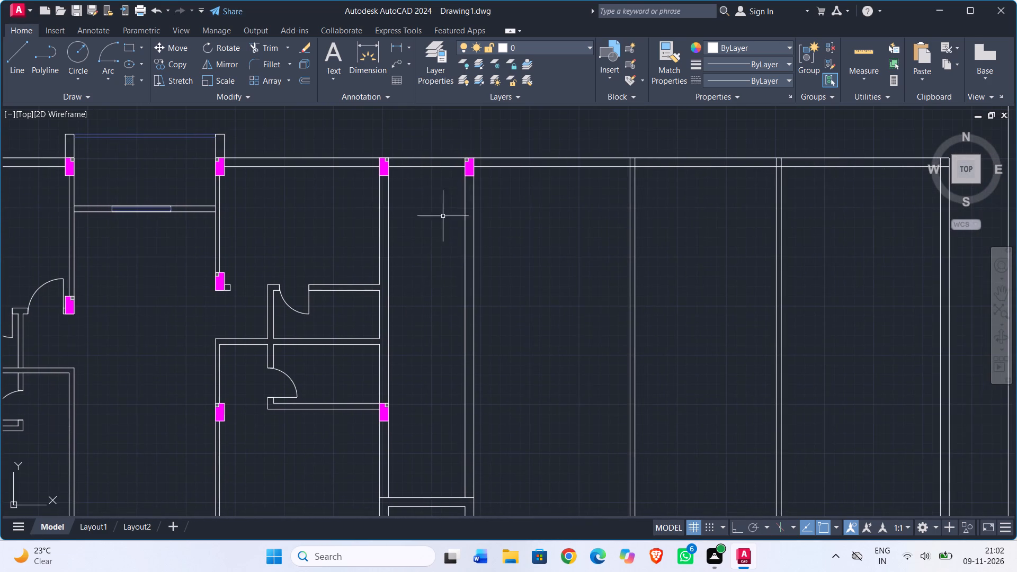
scroll(430, 205, up, 2)
scroll(440, 221, down, 1)
middle_drag(440, 223, 398, 265)
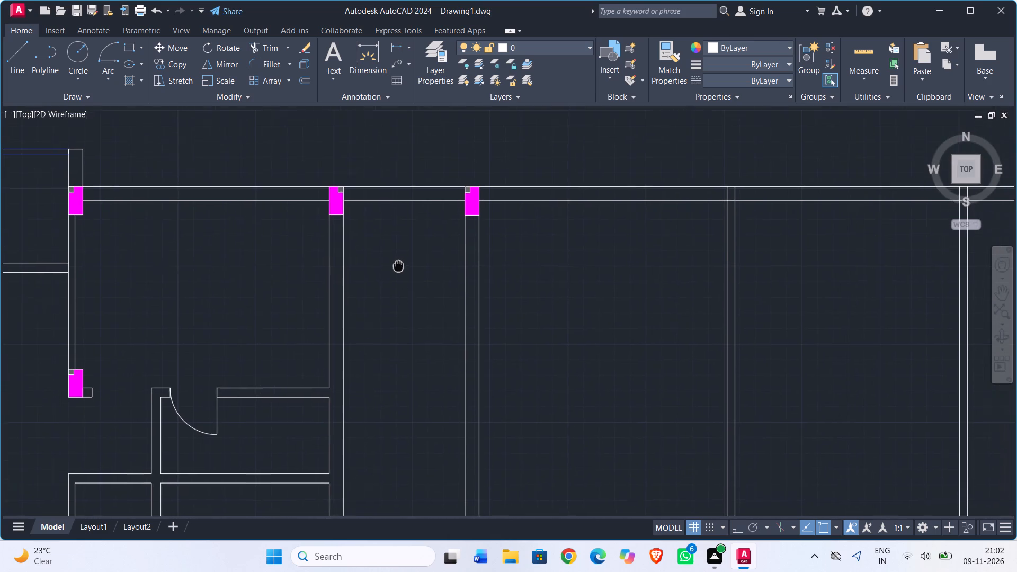
middle_drag(398, 265, 393, 268)
scroll(393, 268, down, 1)
middle_drag(393, 268, 382, 209)
scroll(385, 255, down, 1)
middle_drag(385, 256, 433, 230)
scroll(413, 251, up, 1)
middle_drag(415, 255, 440, 251)
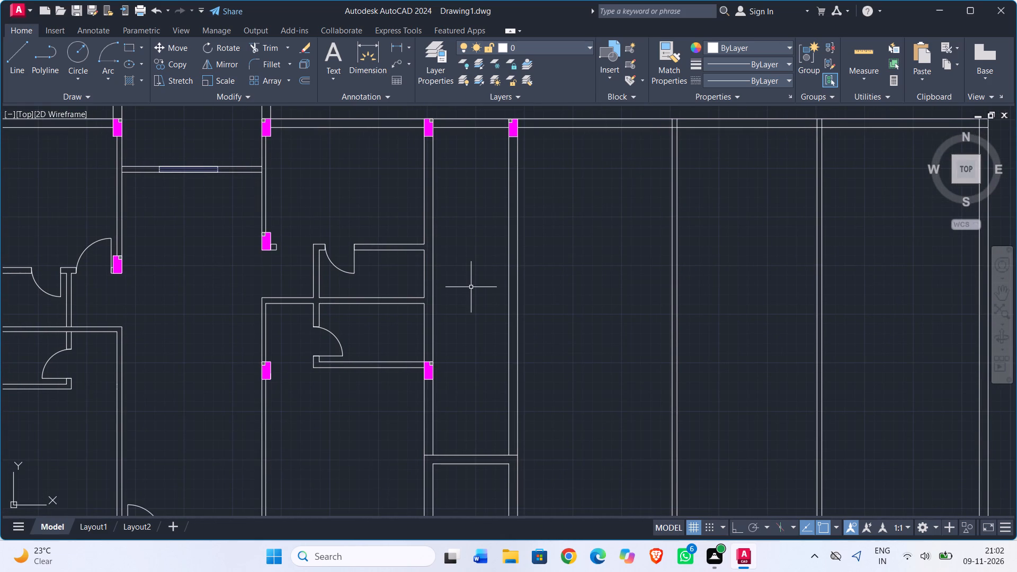
scroll(471, 289, down, 1)
middle_drag(474, 306, 466, 230)
scroll(338, 361, up, 3)
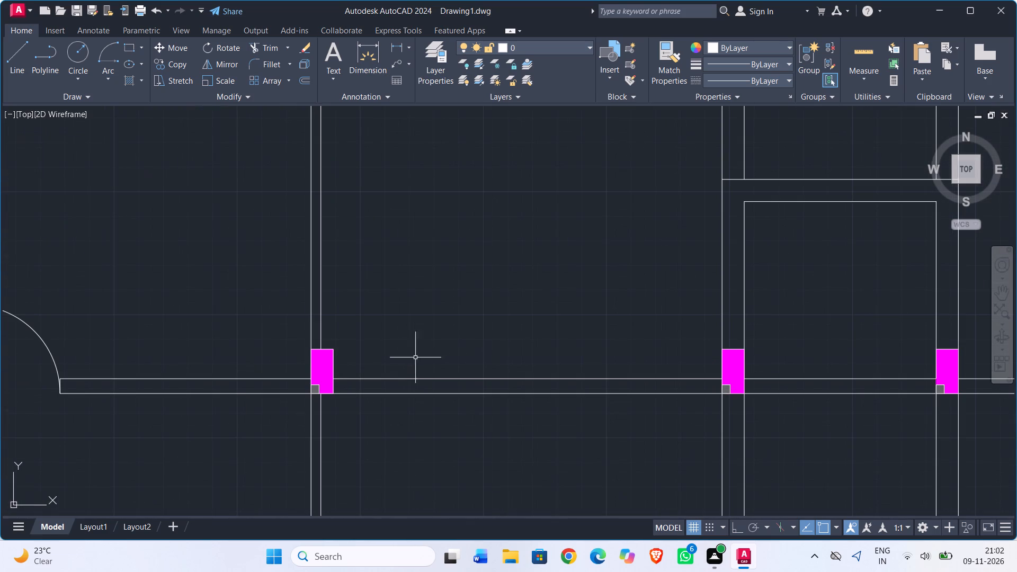
Copy the upright spare column marked at its southeast corner to the junction of the upper small room's north wall and the first vertical wall east of the recess.
scroll(452, 334, down, 2)
scroll(777, 307, down, 2)
middle_drag(772, 306, 124, 324)
scroll(351, 340, up, 1)
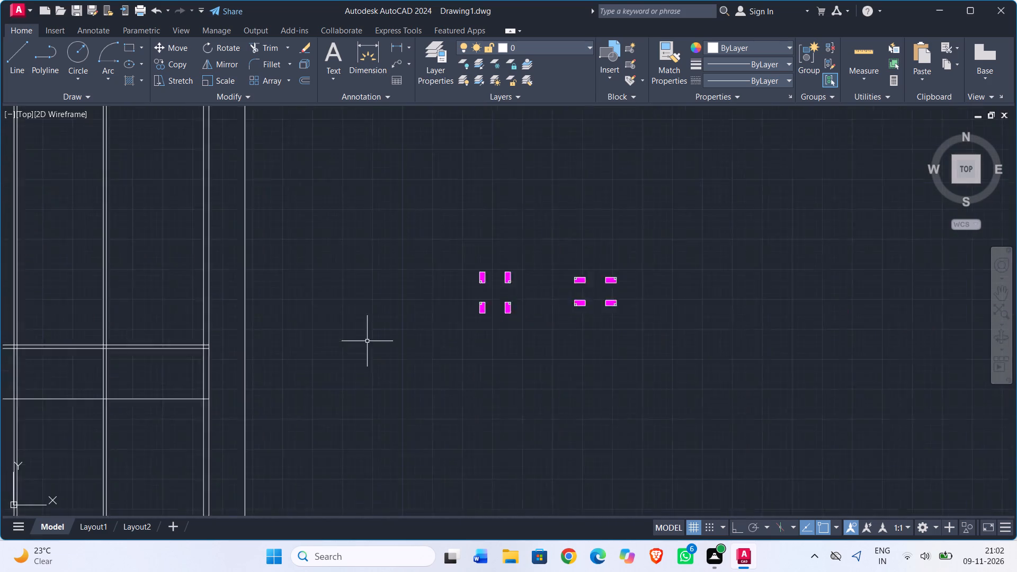
scroll(367, 341, up, 2)
scroll(507, 289, up, 1)
middle_drag(479, 291, 162, 349)
drag(433, 150, 442, 182)
drag(540, 261, 530, 263)
click(169, 62)
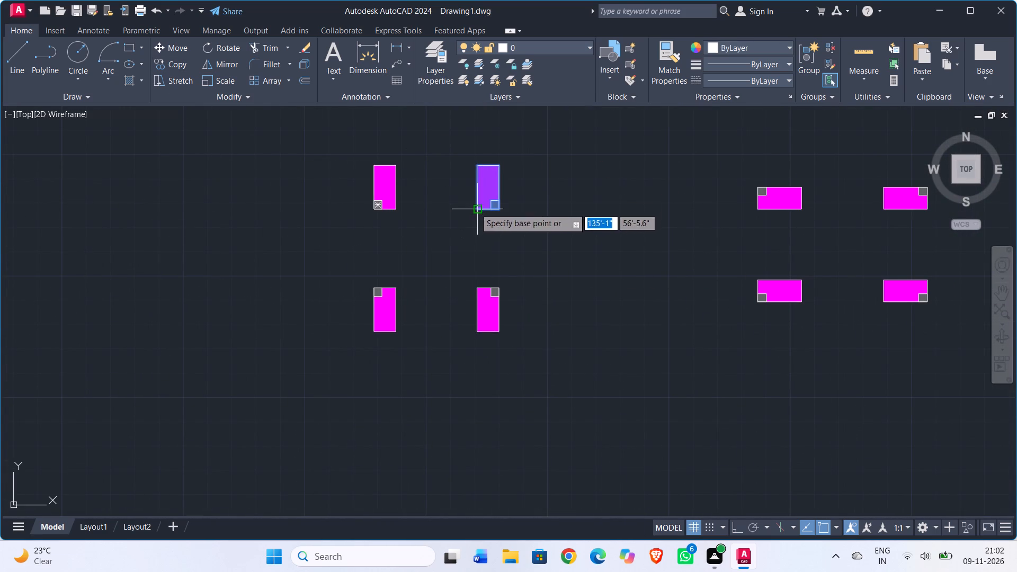
drag(476, 207, 470, 209)
scroll(128, 289, down, 2)
middle_drag(96, 294, 829, 212)
scroll(521, 267, down, 2)
scroll(300, 253, up, 2)
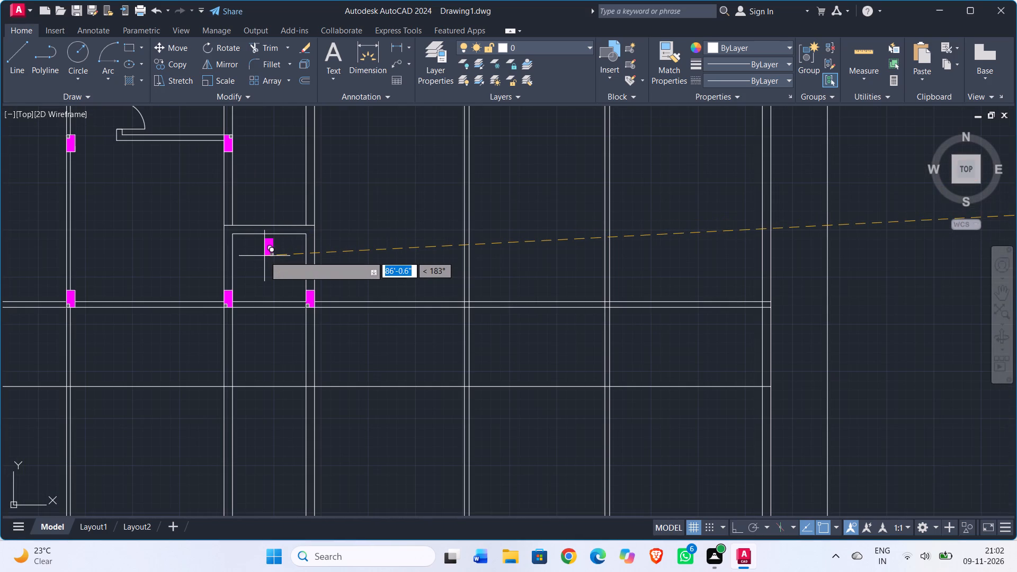
scroll(264, 256, down, 1)
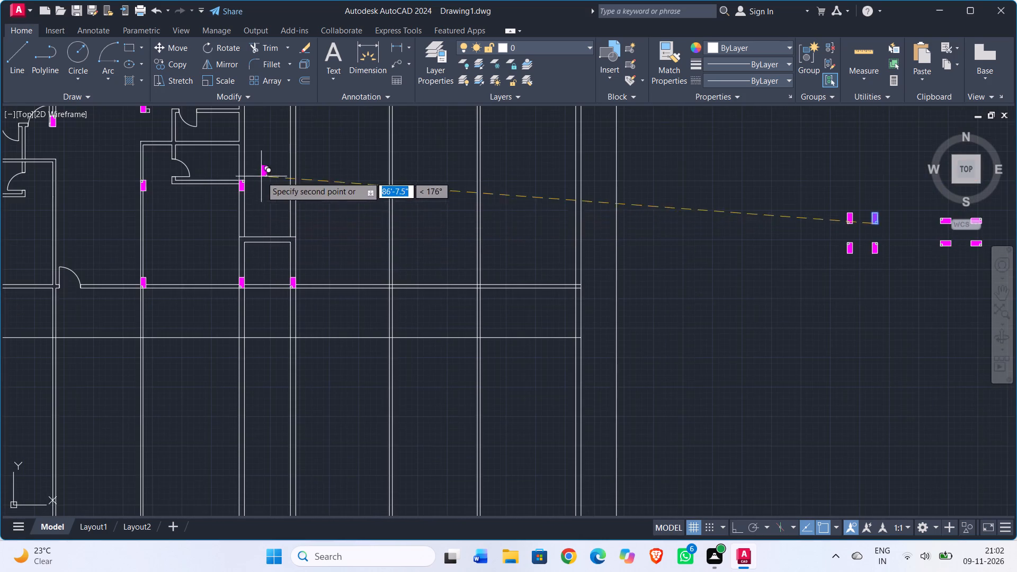
middle_drag(266, 175, 288, 299)
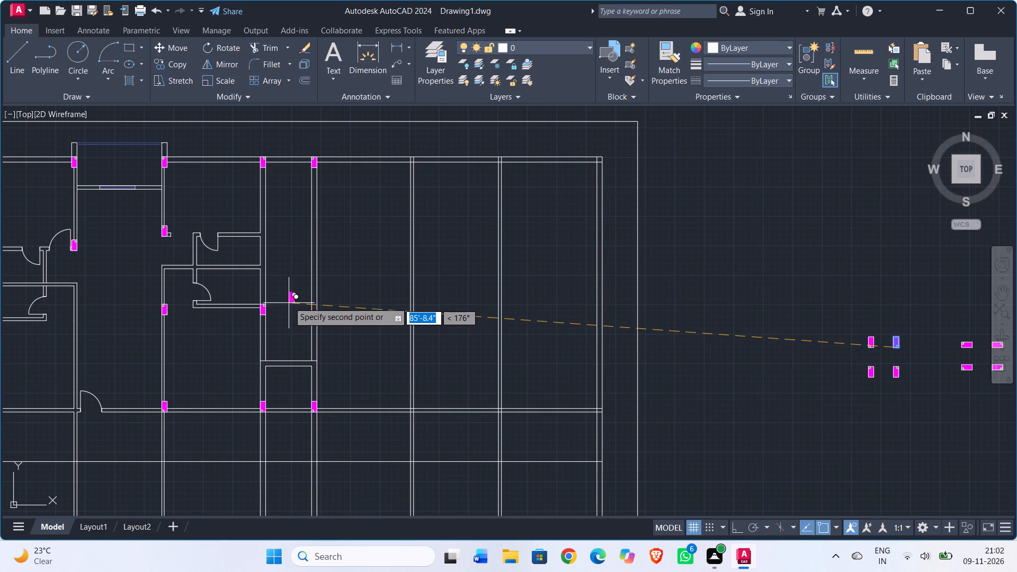
middle_drag(272, 247, 295, 291)
scroll(286, 278, up, 4)
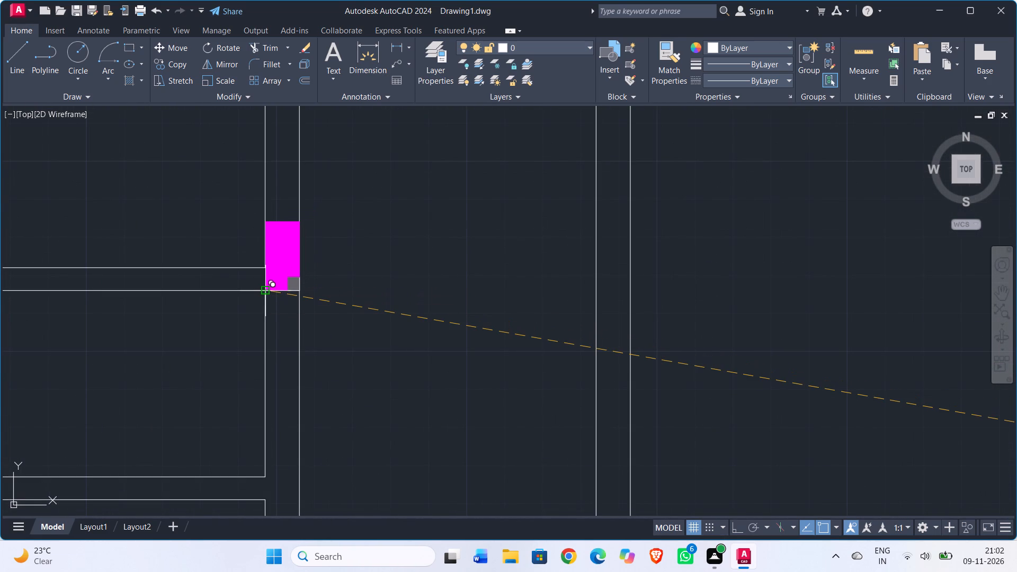
click(262, 289)
scroll(334, 297, down, 1)
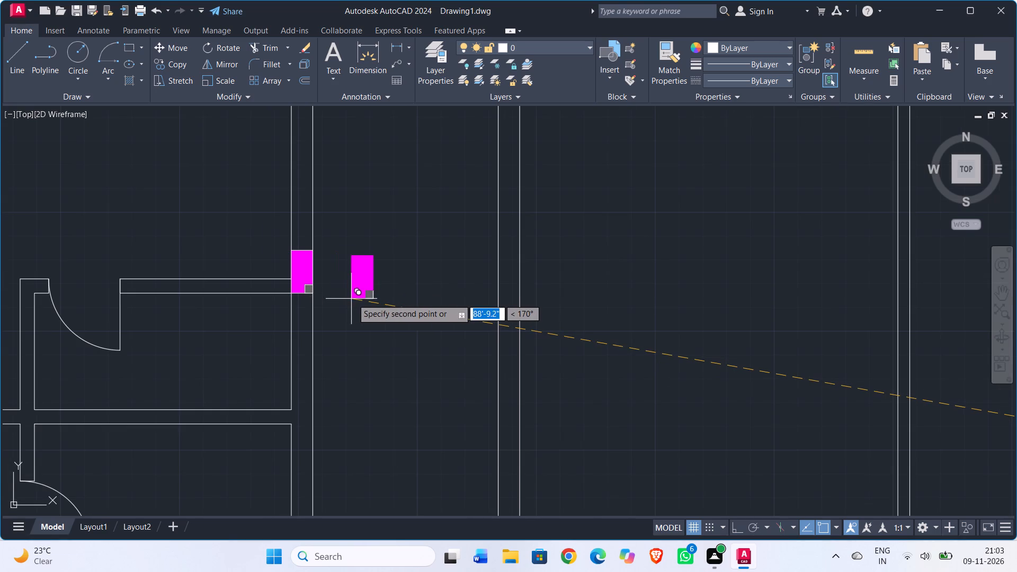
key(Escape)
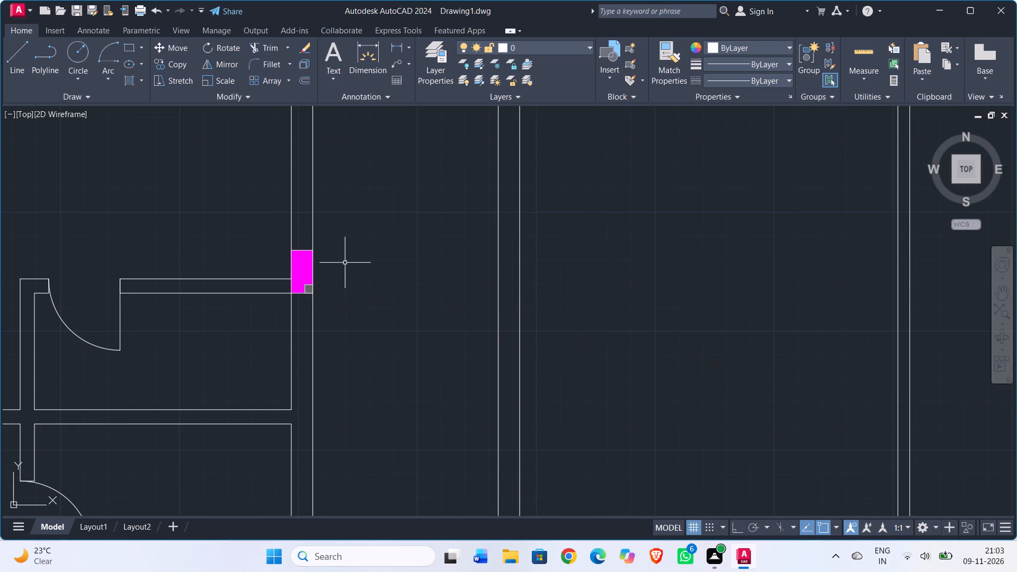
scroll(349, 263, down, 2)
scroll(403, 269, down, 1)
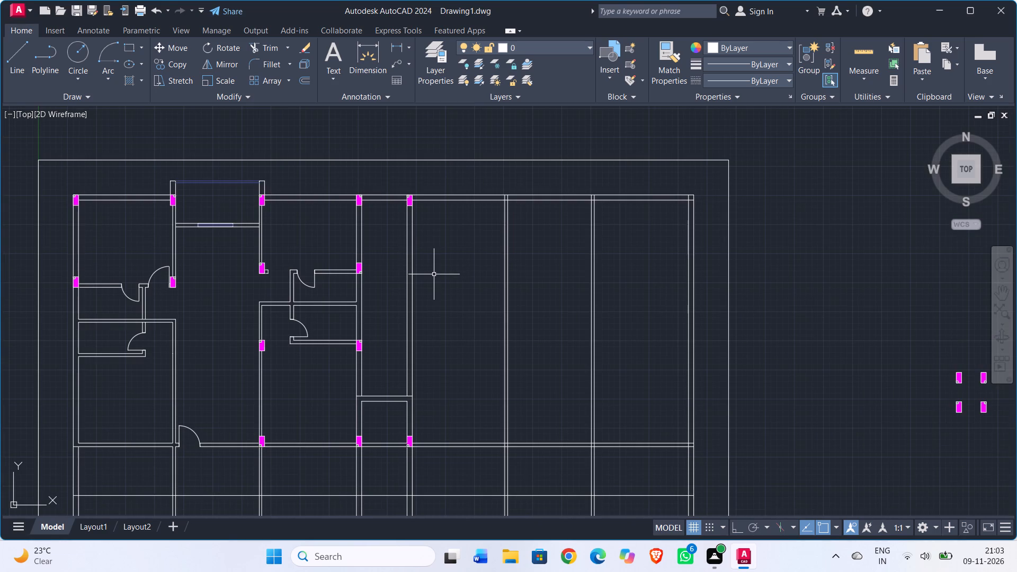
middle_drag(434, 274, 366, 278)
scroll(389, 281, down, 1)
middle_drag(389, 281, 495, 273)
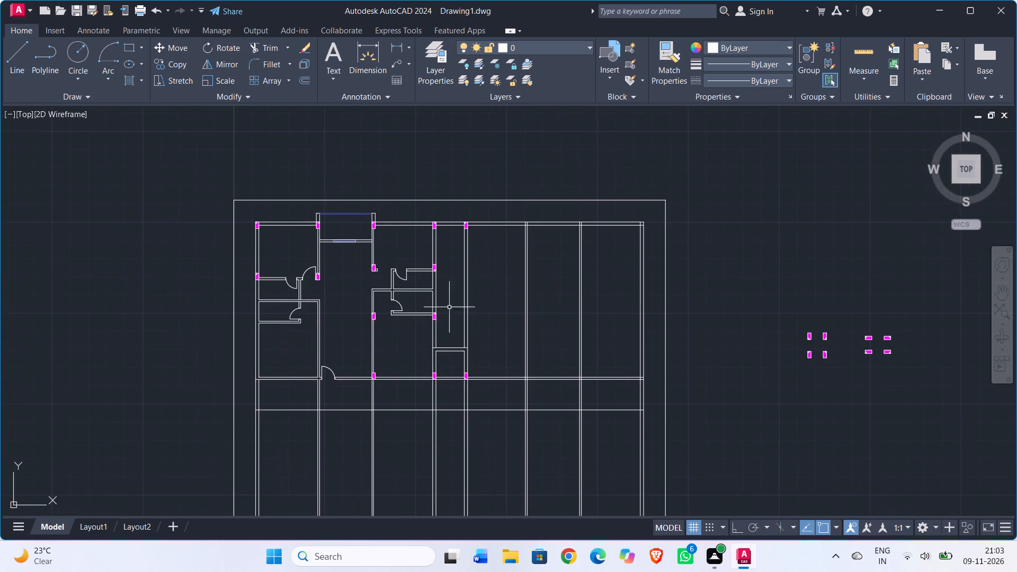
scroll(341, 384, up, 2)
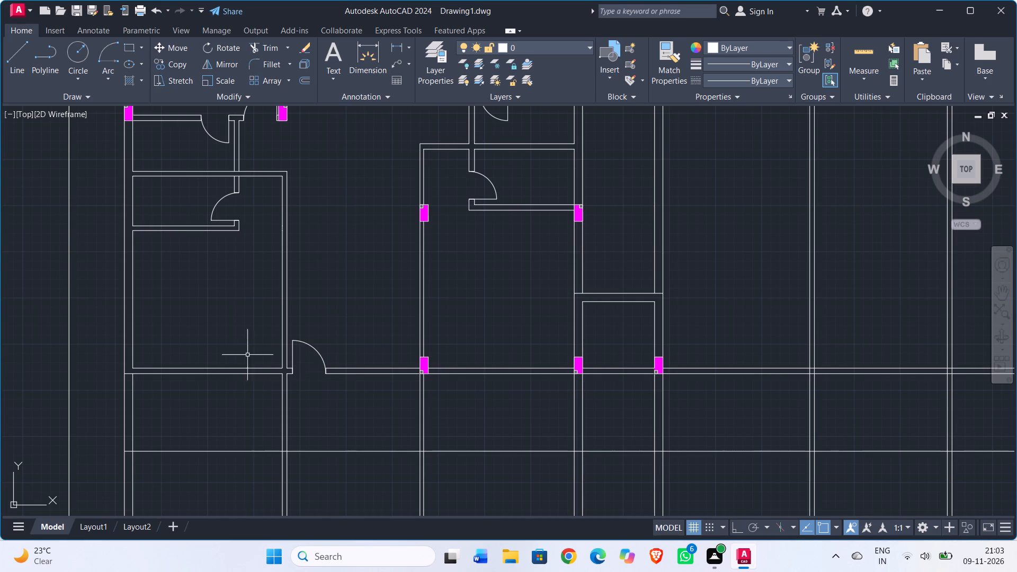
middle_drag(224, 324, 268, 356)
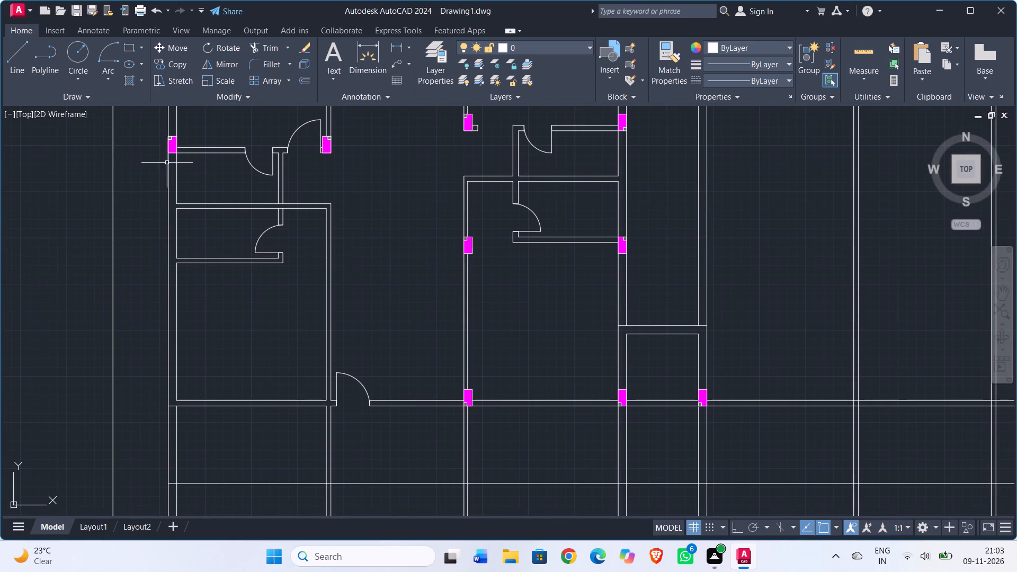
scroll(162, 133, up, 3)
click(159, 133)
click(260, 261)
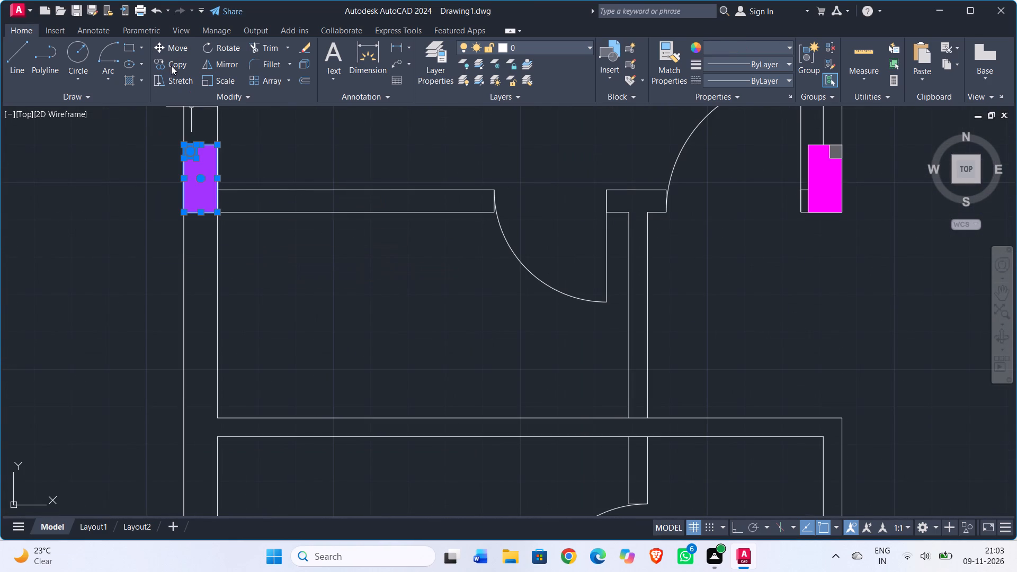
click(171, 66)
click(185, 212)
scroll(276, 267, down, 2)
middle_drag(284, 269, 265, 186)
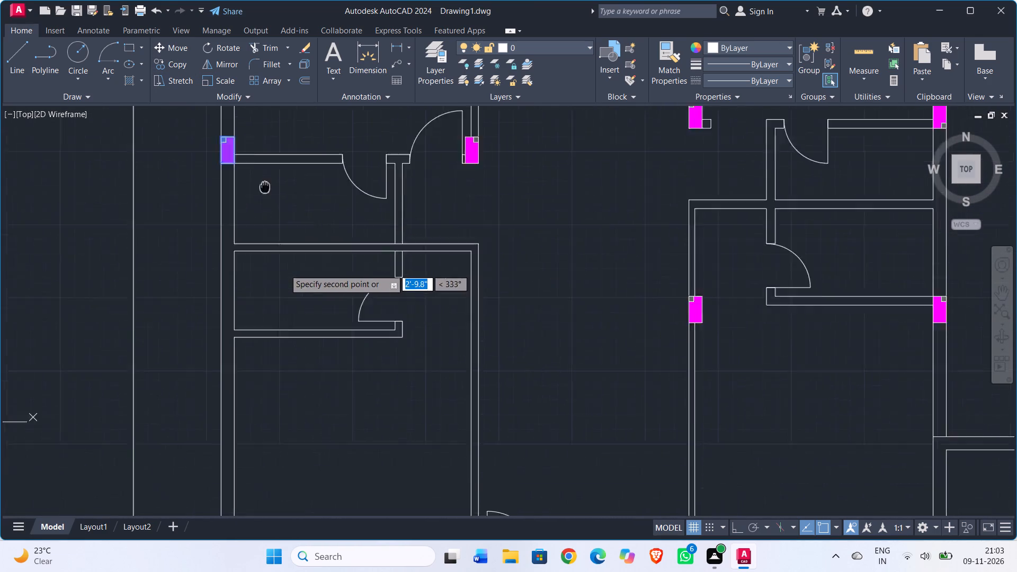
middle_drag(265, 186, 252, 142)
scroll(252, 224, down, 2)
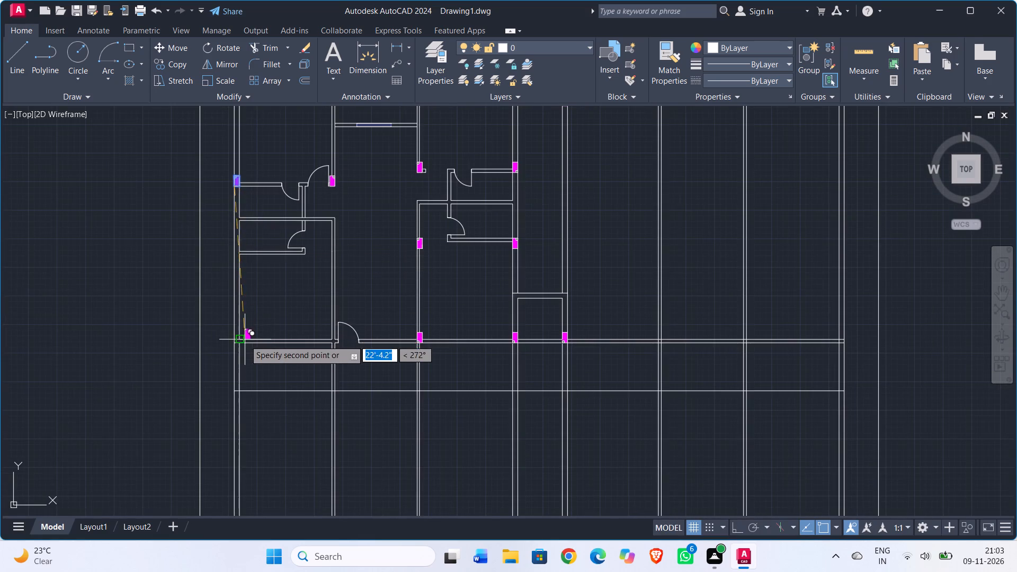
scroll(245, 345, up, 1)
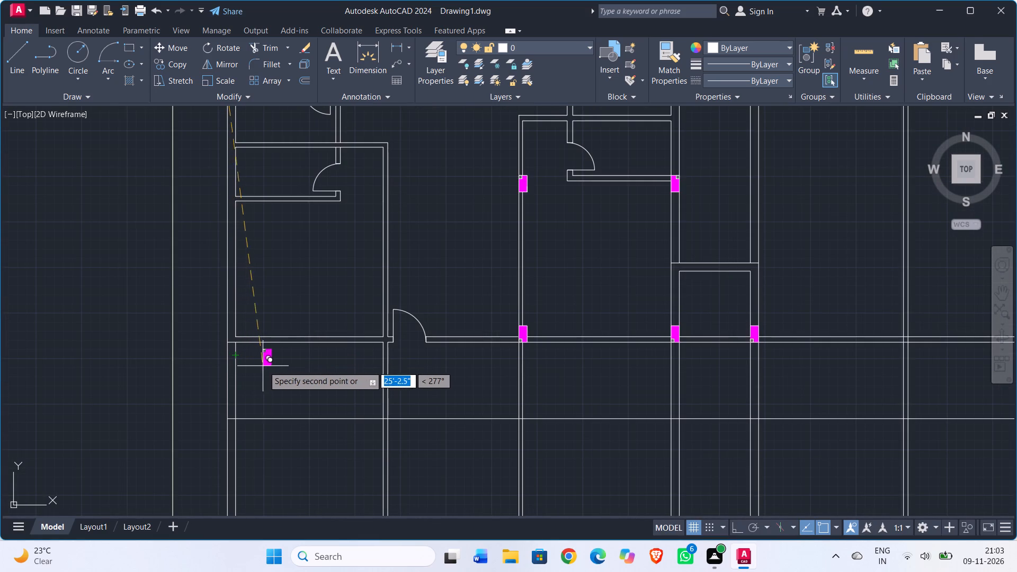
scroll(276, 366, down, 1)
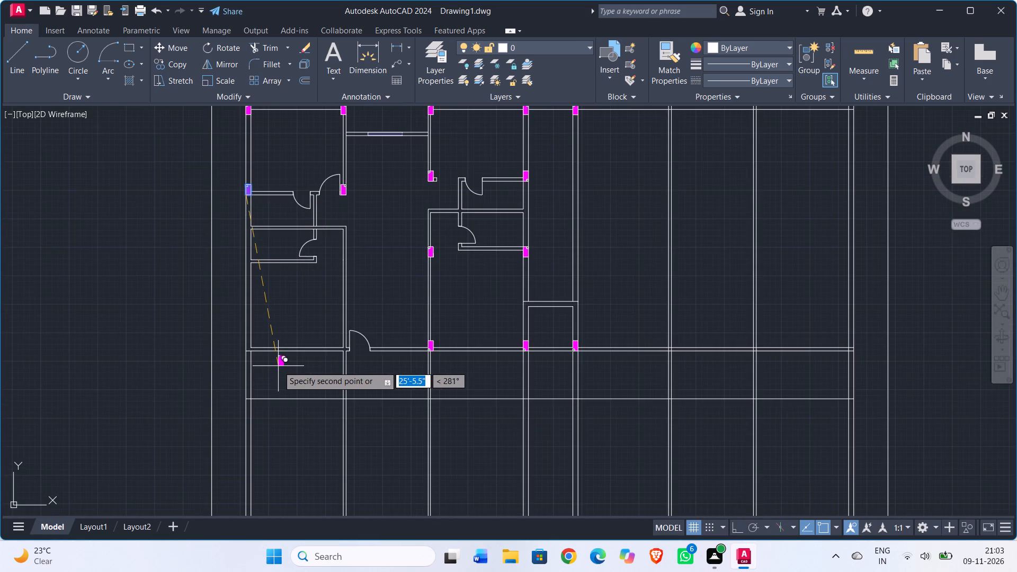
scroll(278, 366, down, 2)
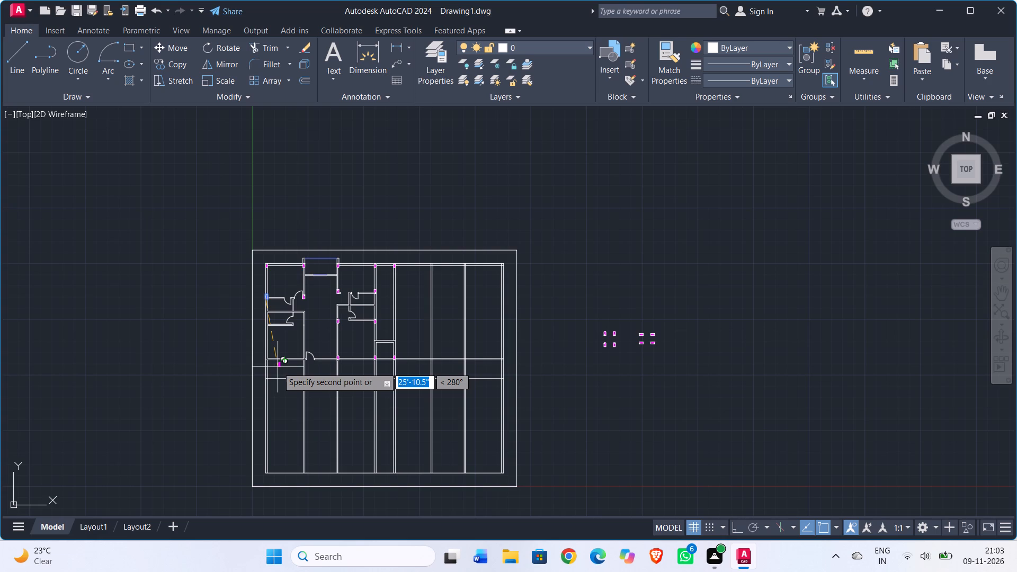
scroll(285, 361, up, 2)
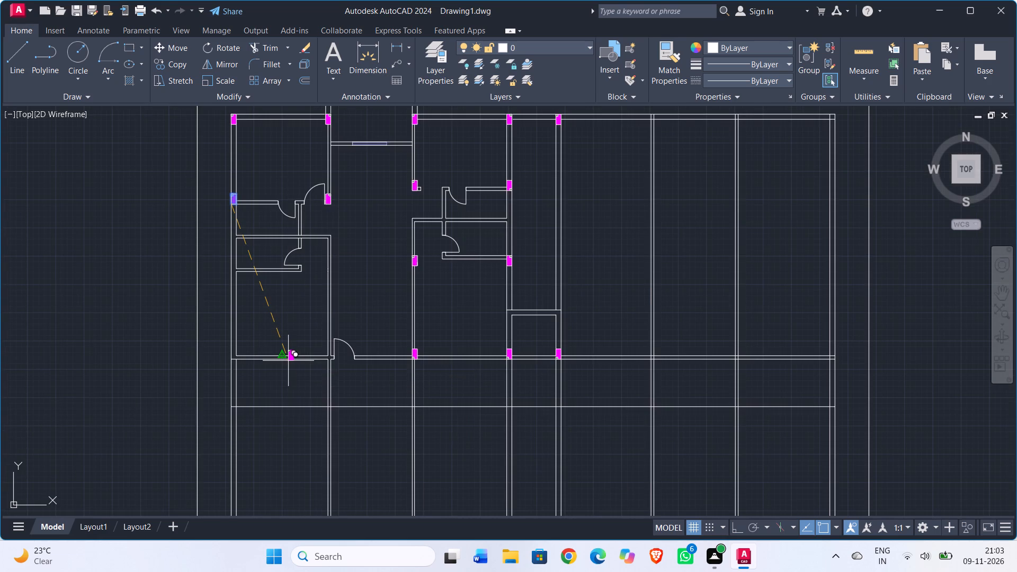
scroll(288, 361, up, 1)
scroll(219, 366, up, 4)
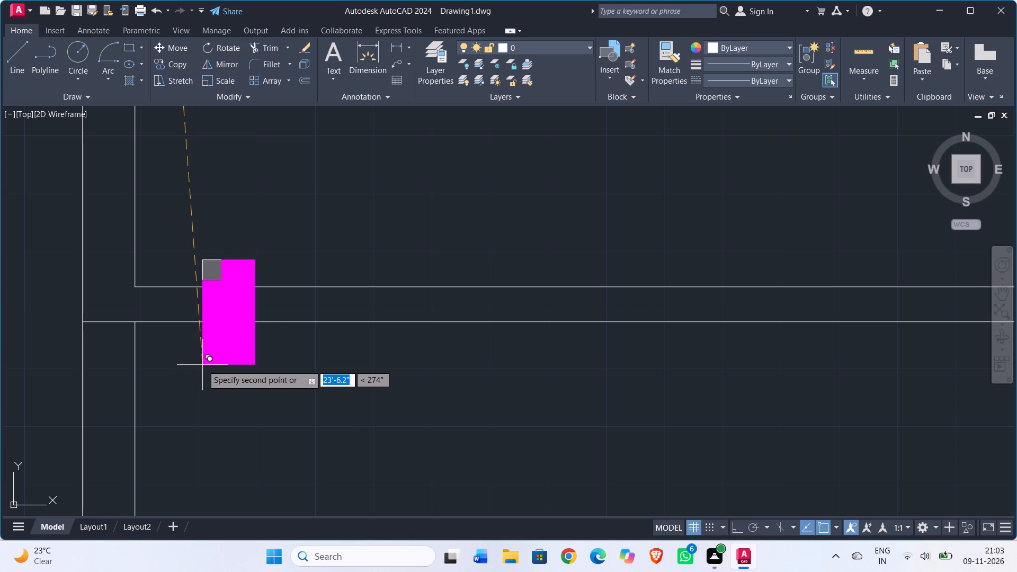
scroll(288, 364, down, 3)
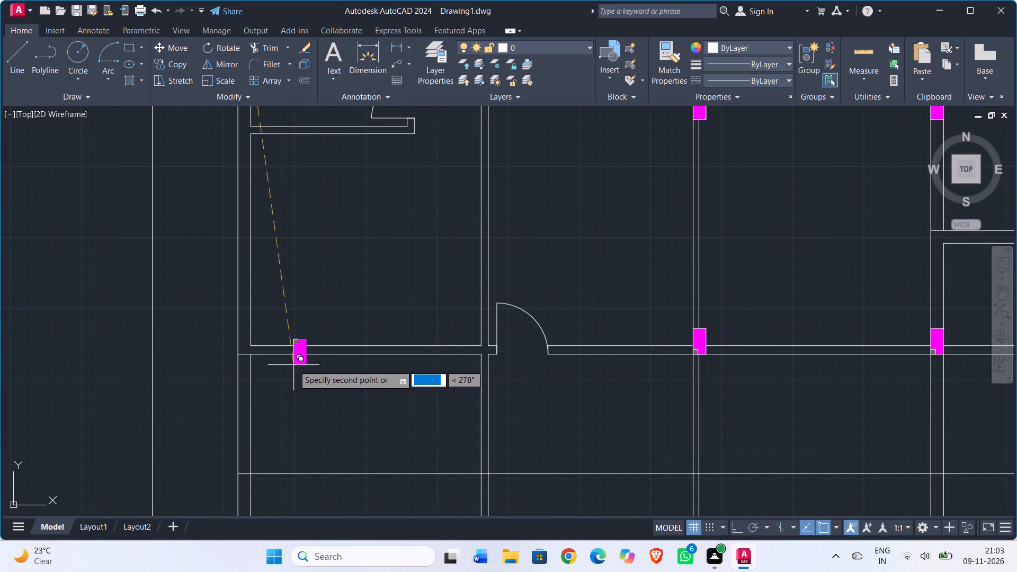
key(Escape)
Copy the column at the wall junction east of the entrance door to the junction of the lower cross wall and the west outer wall.
scroll(671, 341, up, 2)
drag(675, 280, 684, 303)
click(869, 443)
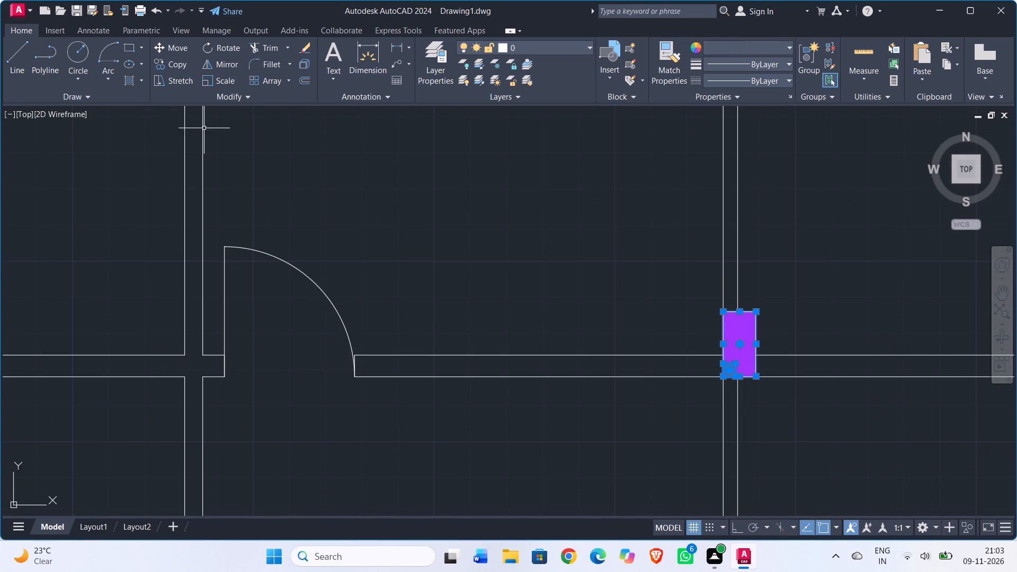
click(173, 64)
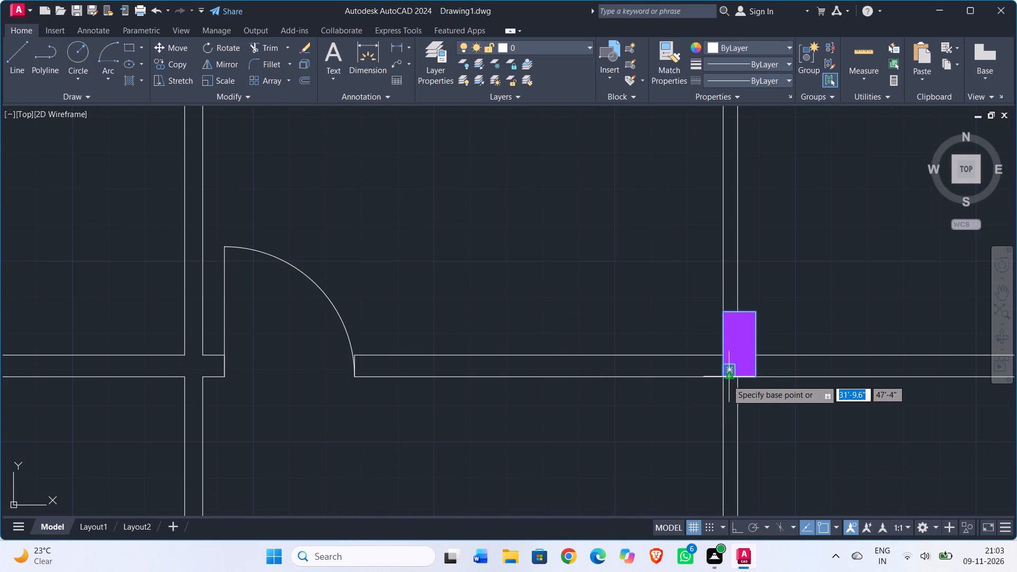
click(725, 380)
scroll(186, 391, down, 2)
middle_drag(188, 395, 810, 348)
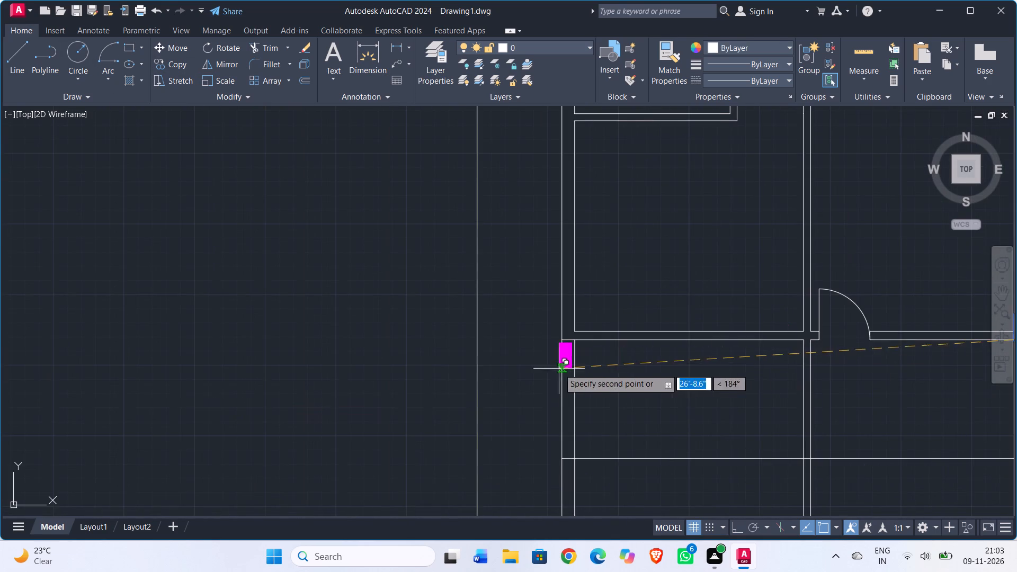
scroll(579, 346, up, 2)
click(530, 334)
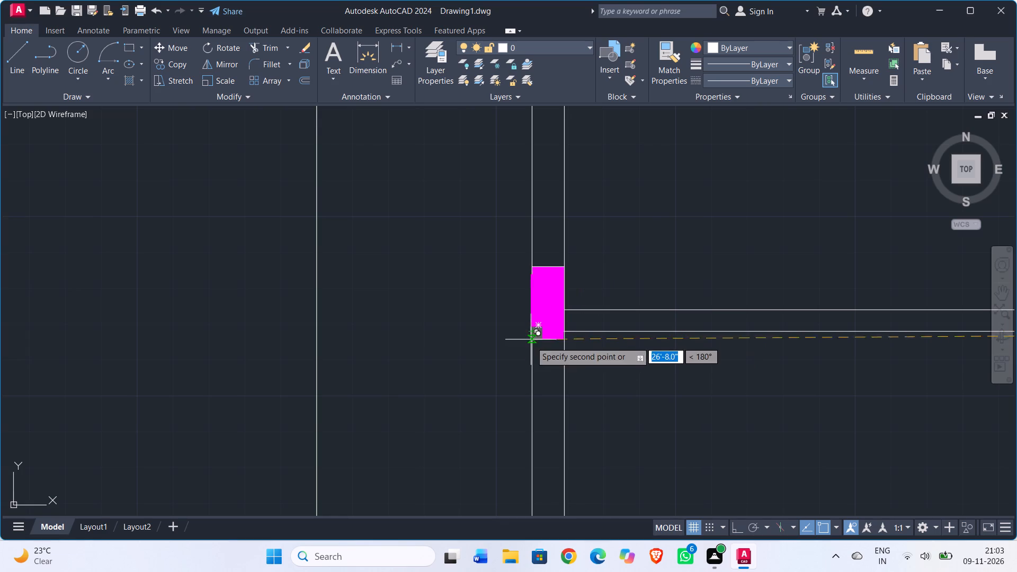
Place another copy of that column in the open space just southwest of the wall junction beside the entrance door.
scroll(658, 406, down, 1)
middle_drag(659, 406, 220, 403)
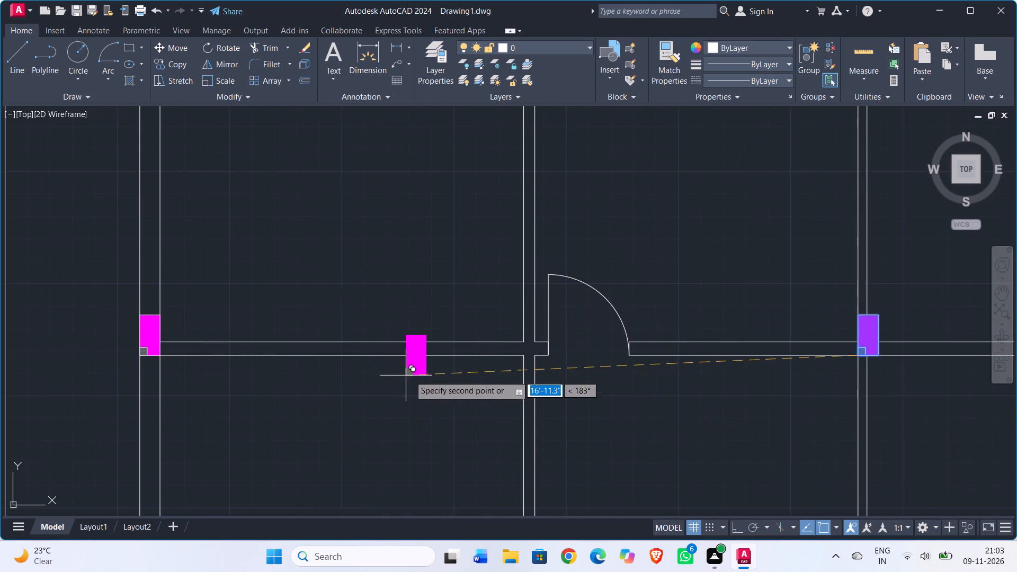
scroll(470, 368, up, 1)
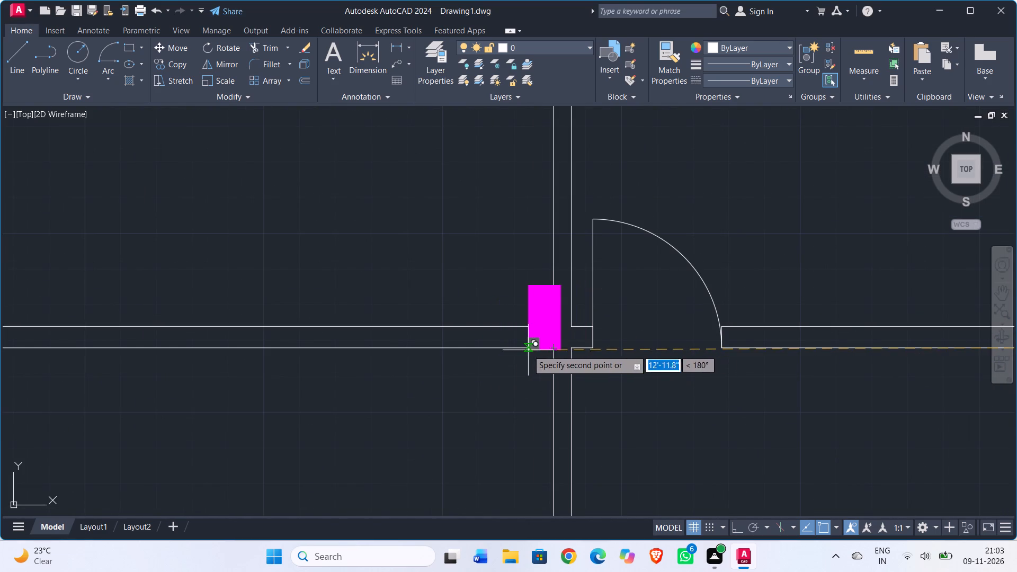
click(447, 453)
key(Escape)
Move the loose column by its southeast corner onto the junction beside the entrance door, flush with the vertical wall's east face and cross wall's lower line.
drag(428, 381, 430, 398)
drag(520, 477, 493, 441)
click(179, 50)
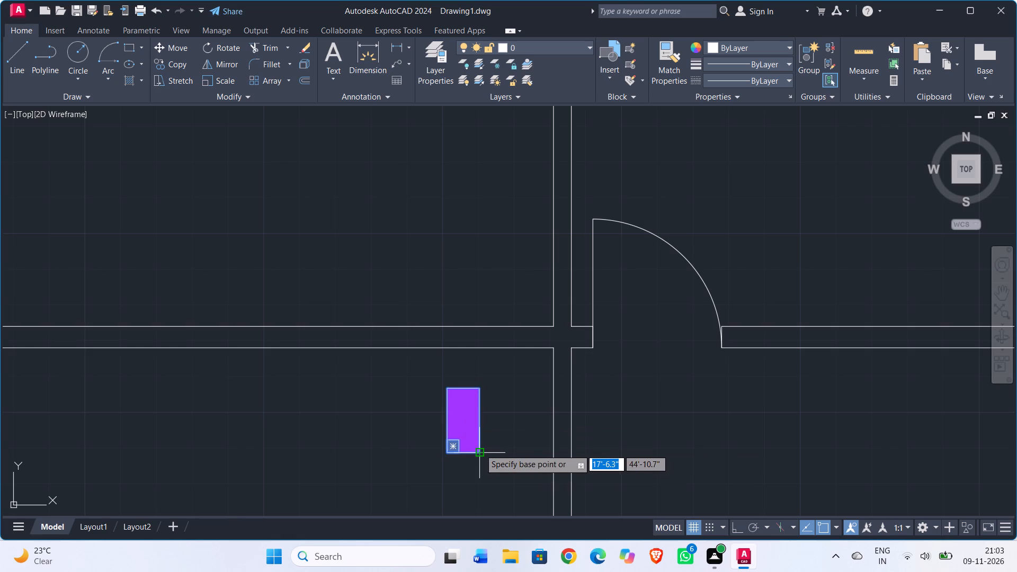
drag(480, 449, 483, 441)
click(569, 348)
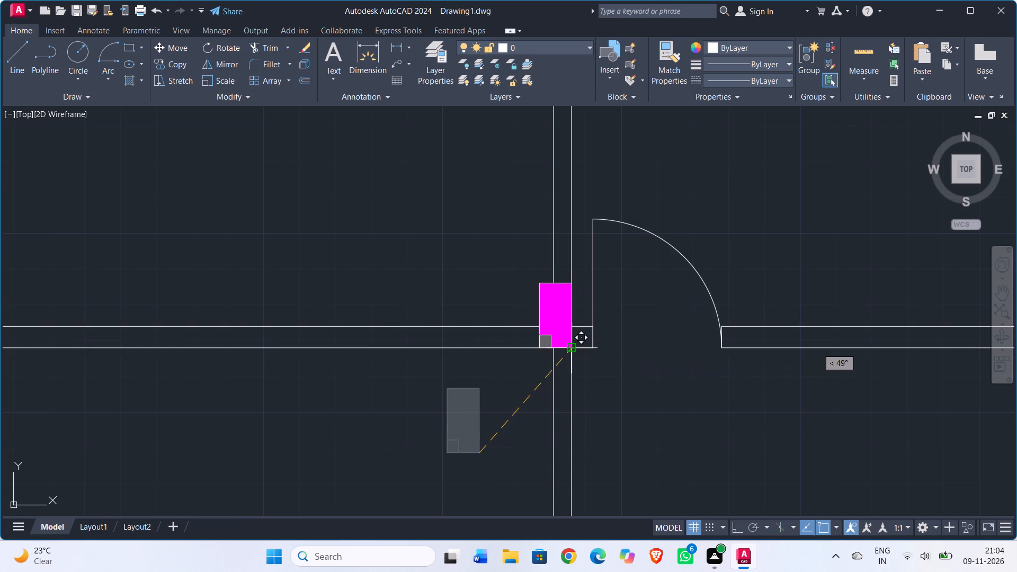
key(Escape)
scroll(456, 455, down, 2)
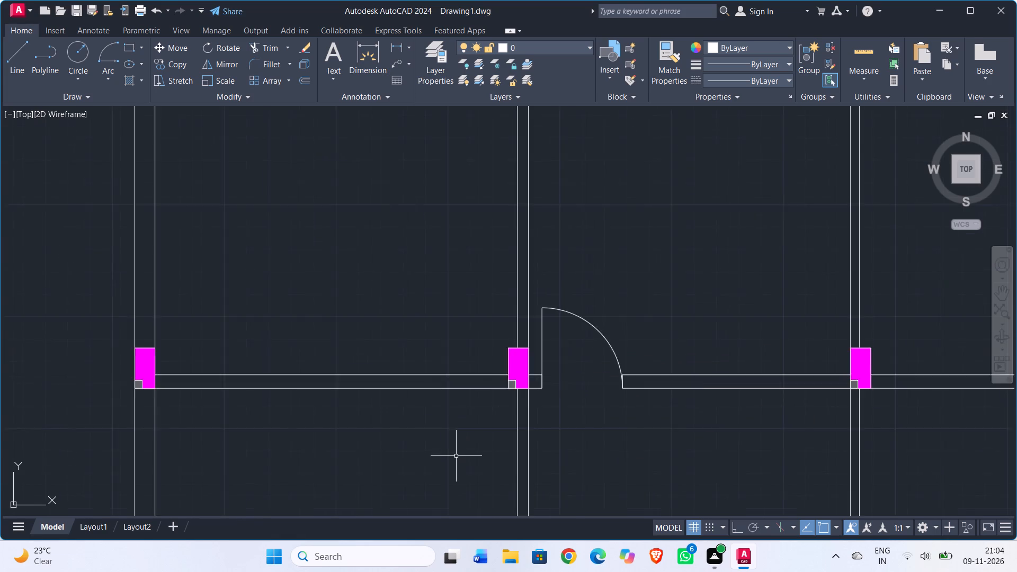
Draw a diagonal line across the narrow bay east of the small rooms, from its inner southwest corner to its inner northeast corner.
scroll(500, 437, down, 2)
scroll(547, 375, down, 1)
middle_drag(538, 367, 324, 334)
scroll(424, 331, up, 3)
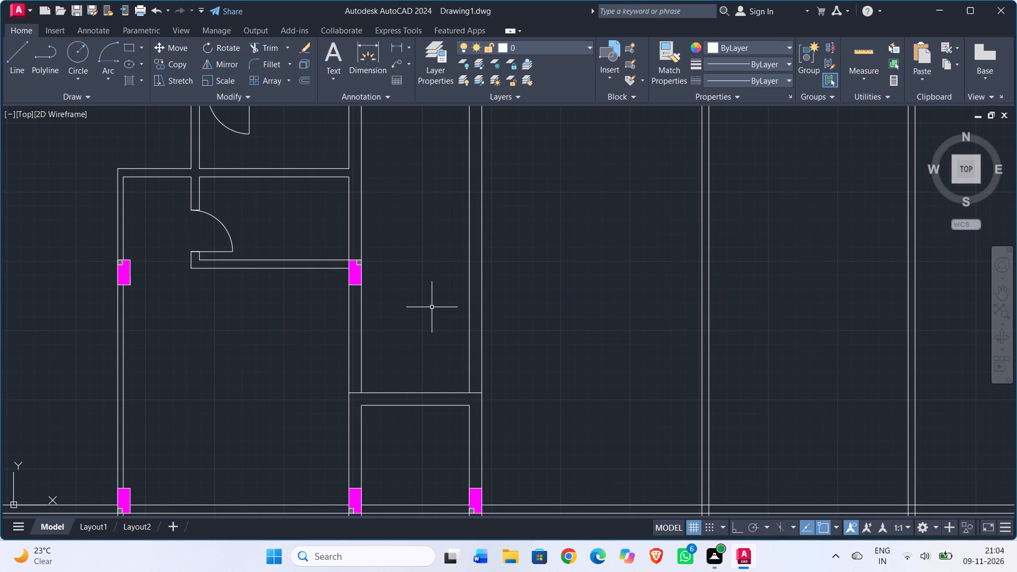
scroll(509, 305, up, 1)
scroll(509, 305, down, 3)
middle_drag(517, 305, 367, 331)
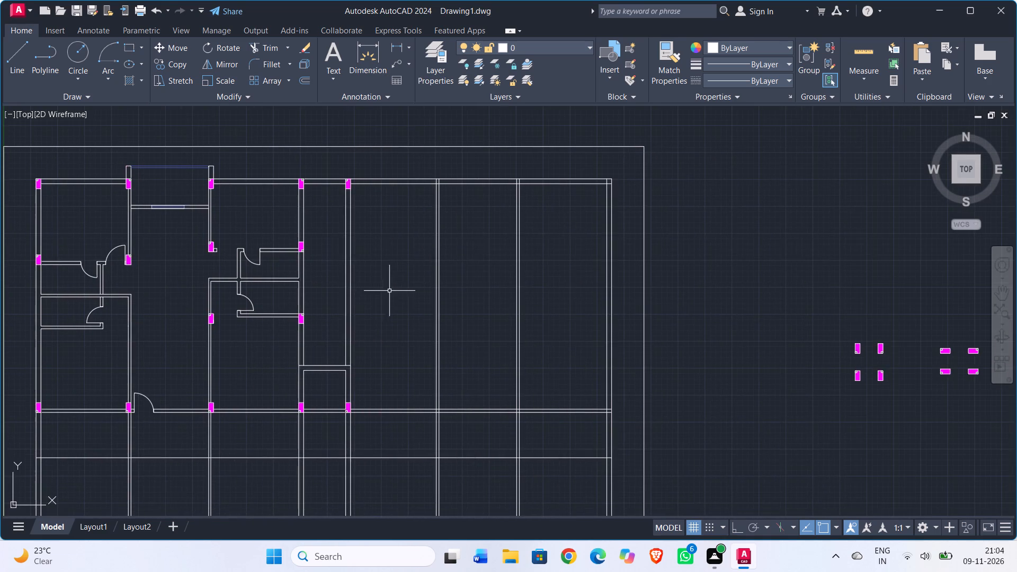
middle_drag(389, 291, 315, 261)
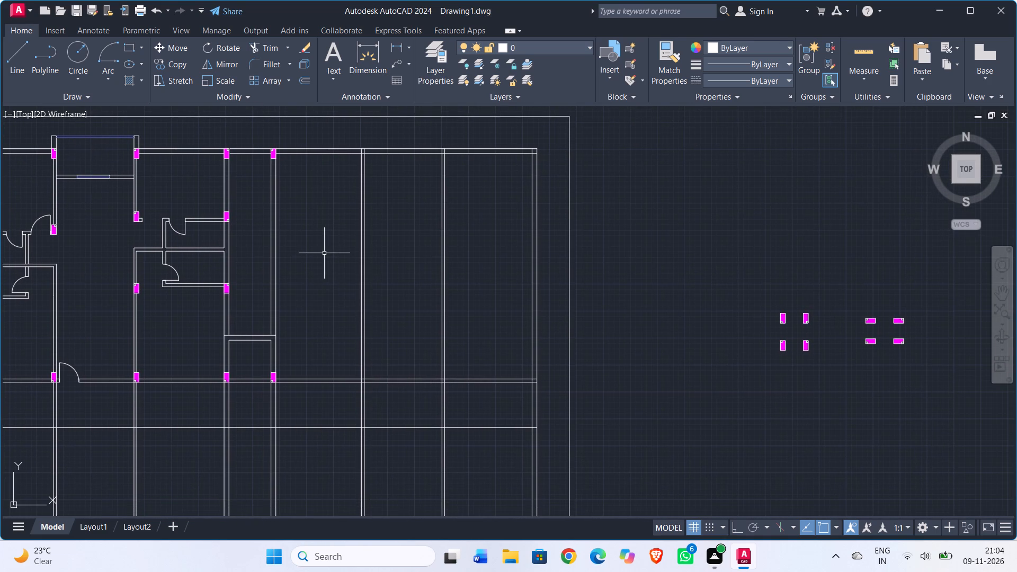
key(l)
key(Return)
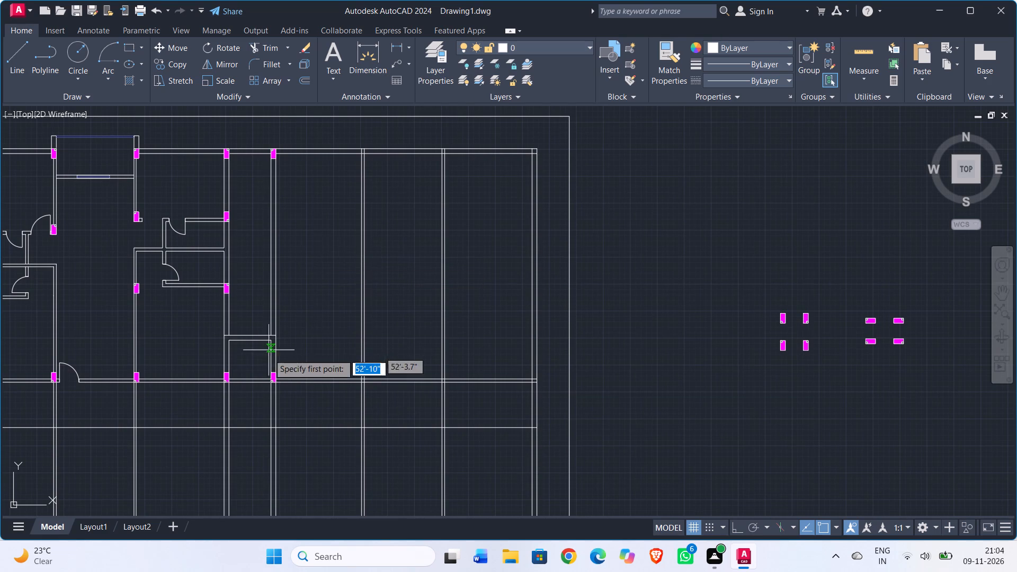
scroll(271, 368, up, 1)
scroll(202, 318, up, 3)
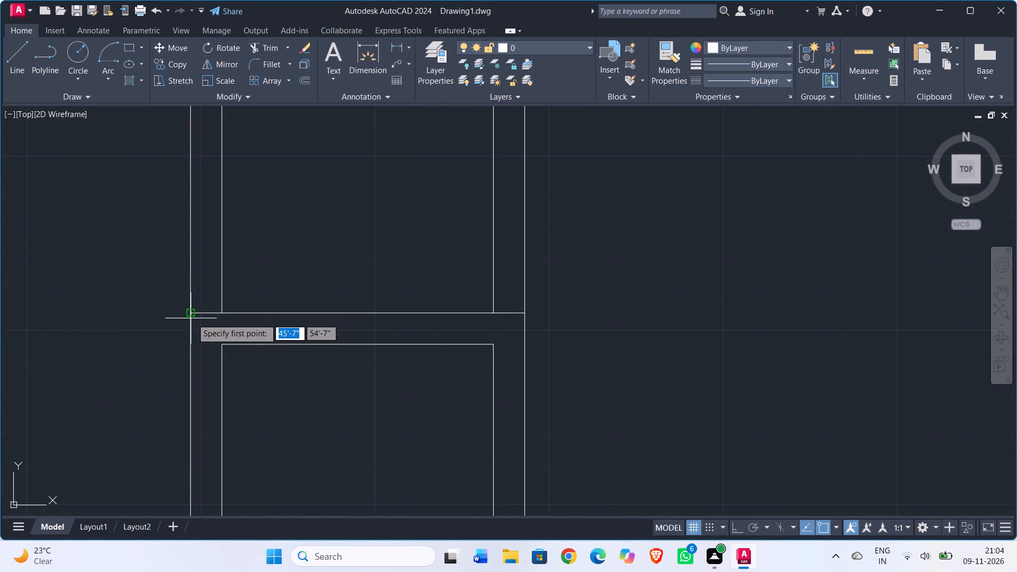
click(221, 310)
scroll(287, 174, down, 4)
middle_drag(302, 153, 280, 280)
scroll(302, 165, down, 1)
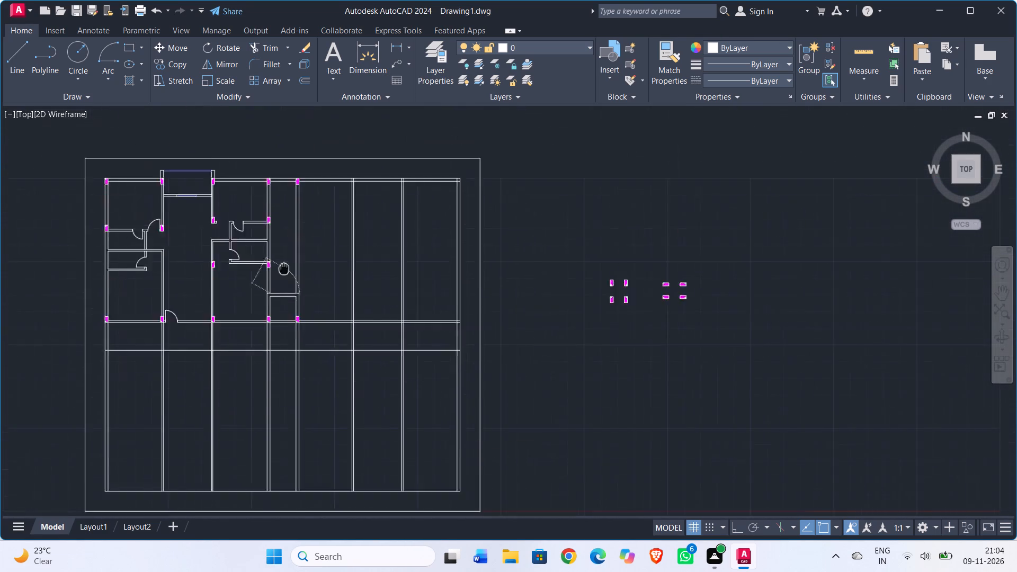
middle_drag(280, 280, 252, 379)
scroll(266, 283, up, 6)
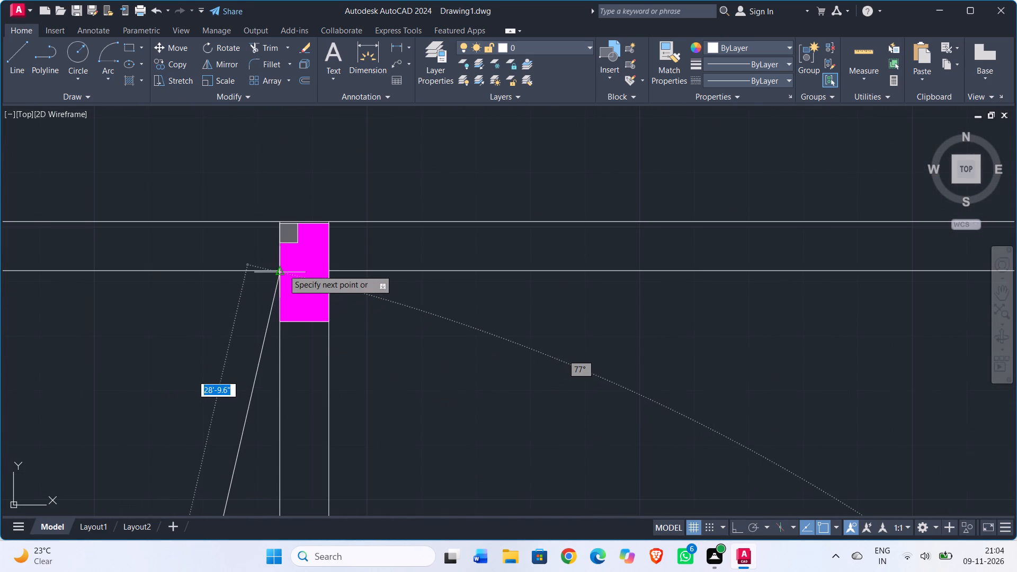
click(283, 270)
scroll(80, 281, down, 3)
middle_drag(162, 276, 254, 263)
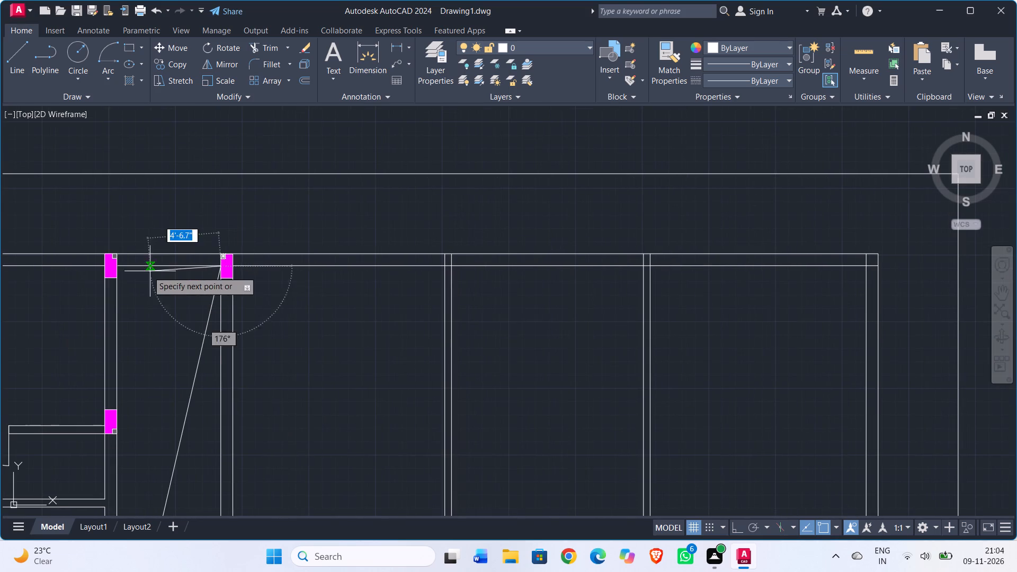
key(Escape)
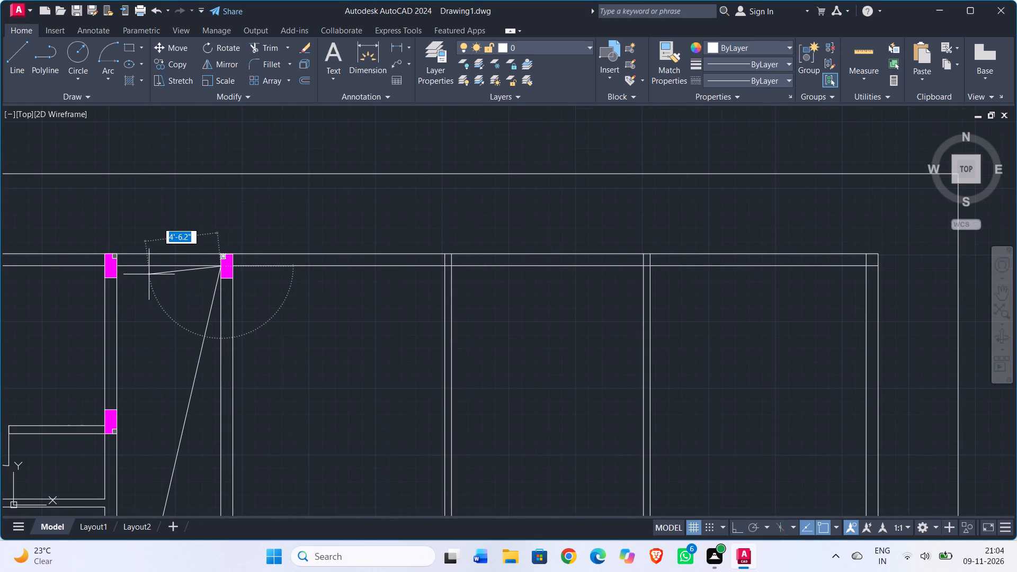
Draw the opposite diagonal across the narrow bay, from its inner northwest corner beside the column to its inner southeast corner.
key(l)
key(Return)
scroll(163, 270, up, 2)
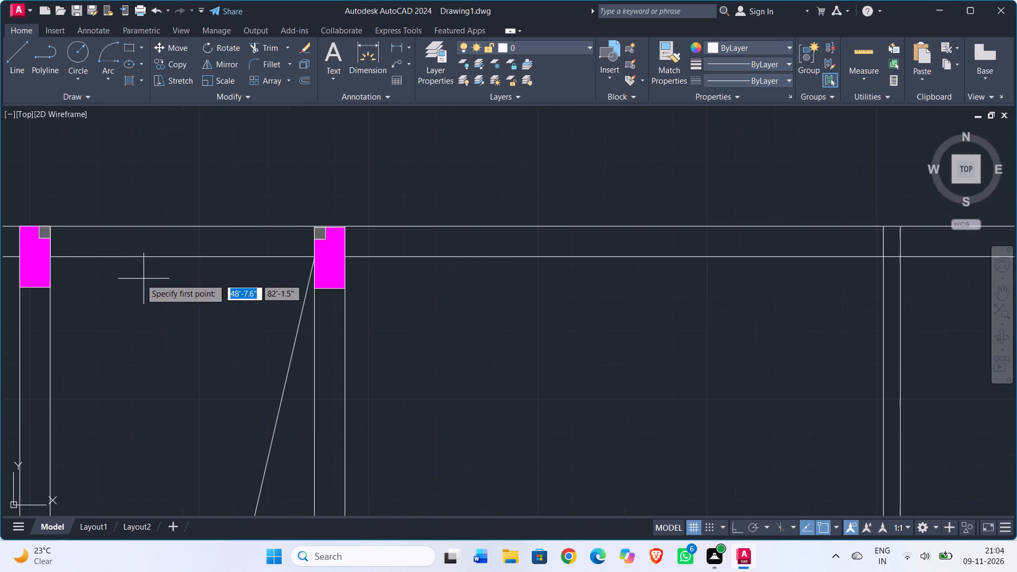
drag(51, 258, 59, 270)
scroll(160, 360, down, 4)
middle_drag(160, 341, 160, 338)
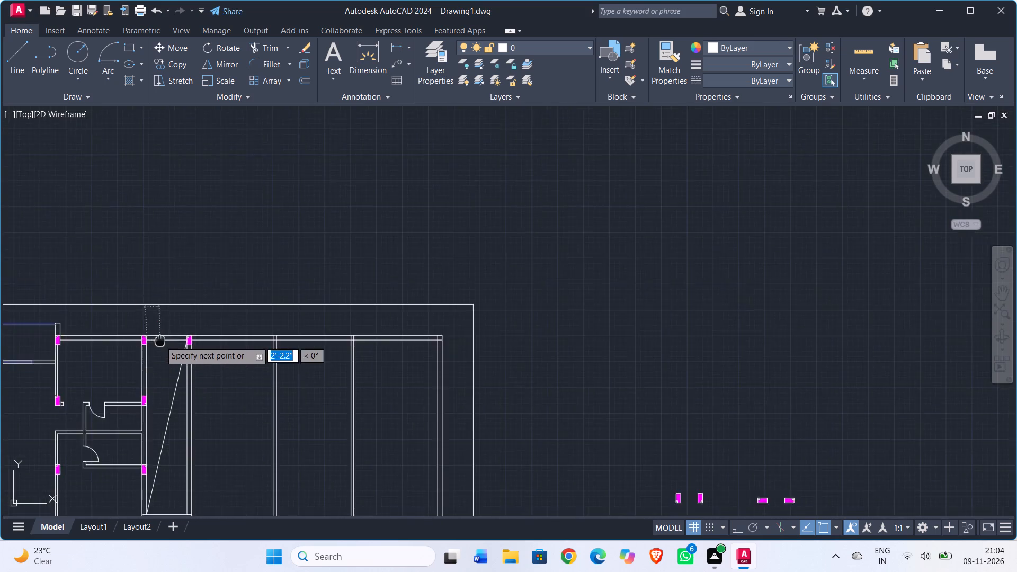
middle_drag(160, 338, 201, 122)
scroll(226, 298, up, 2)
click(231, 293)
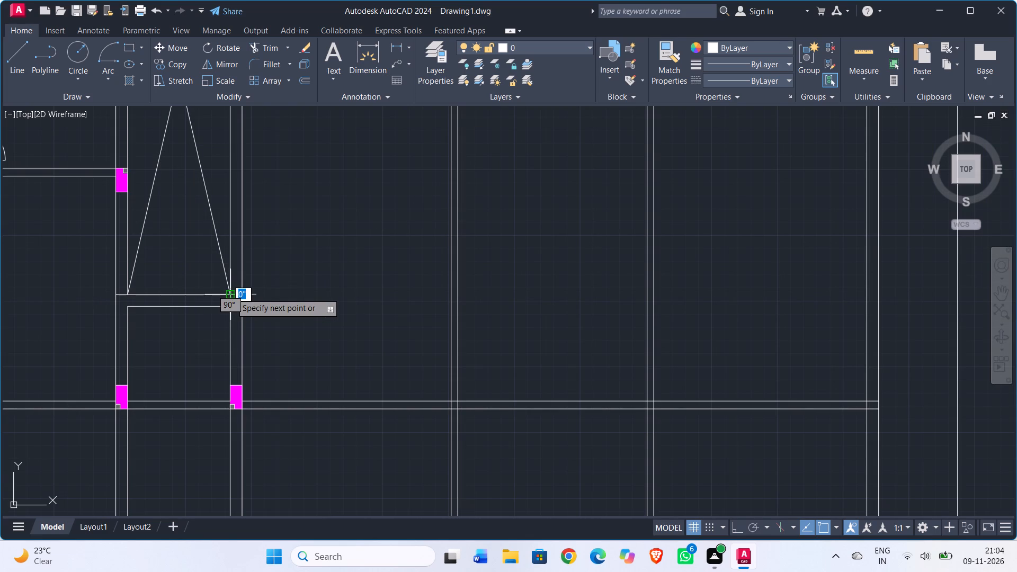
key(Escape)
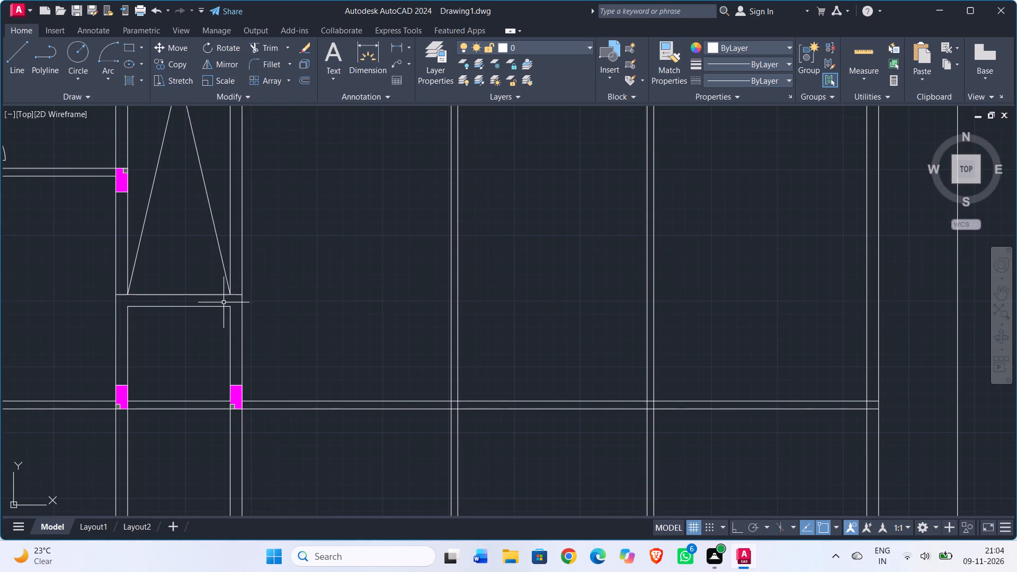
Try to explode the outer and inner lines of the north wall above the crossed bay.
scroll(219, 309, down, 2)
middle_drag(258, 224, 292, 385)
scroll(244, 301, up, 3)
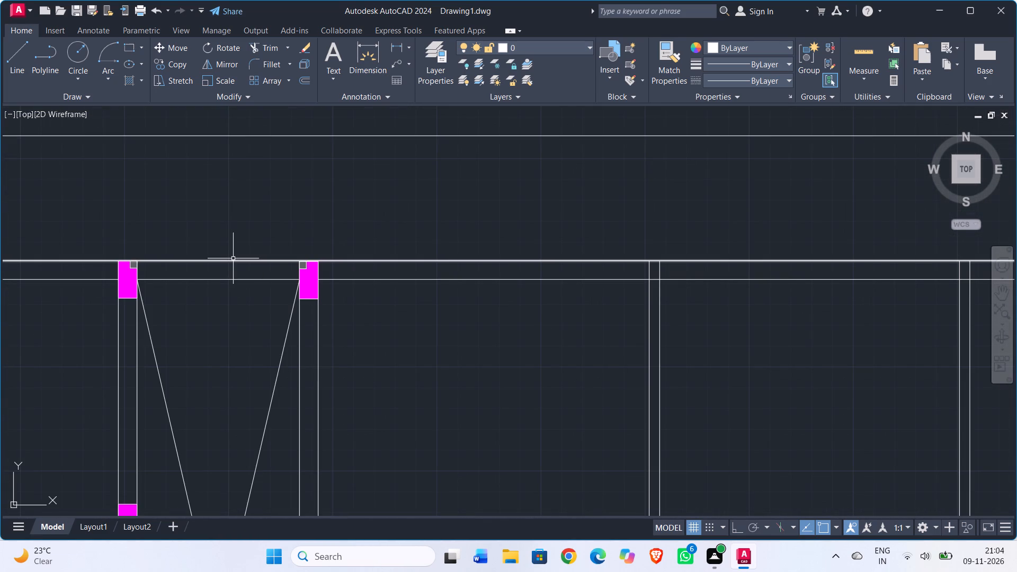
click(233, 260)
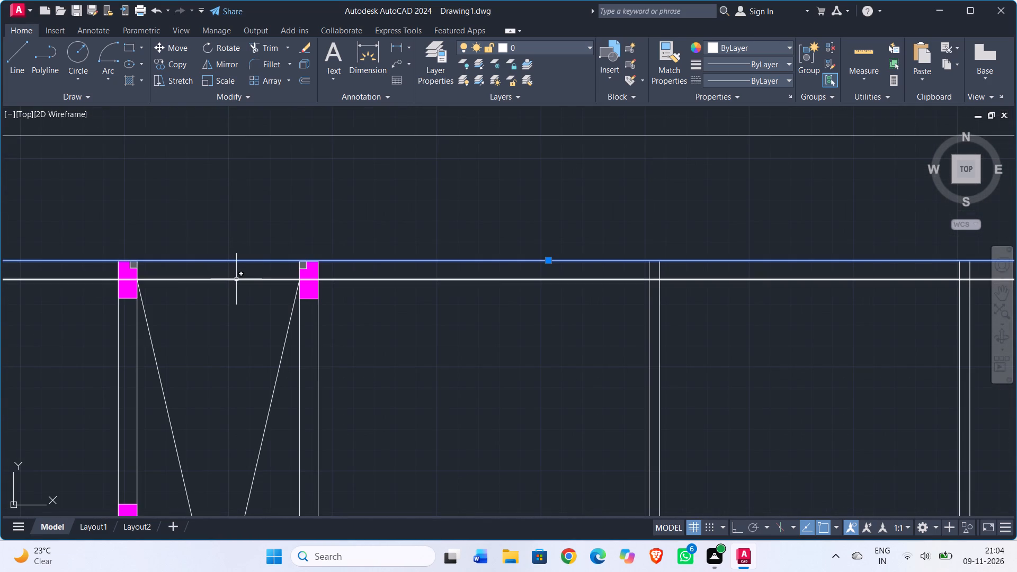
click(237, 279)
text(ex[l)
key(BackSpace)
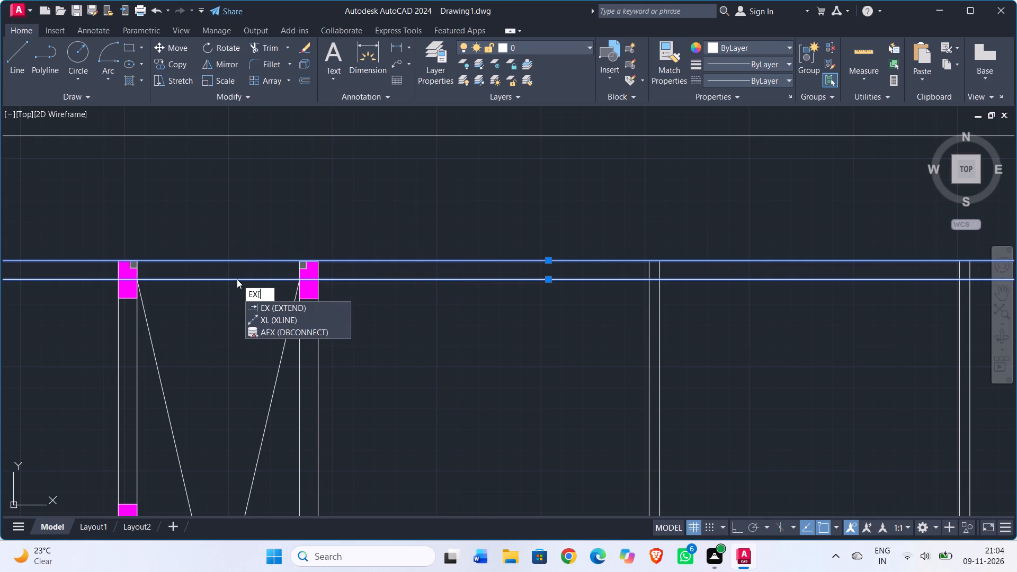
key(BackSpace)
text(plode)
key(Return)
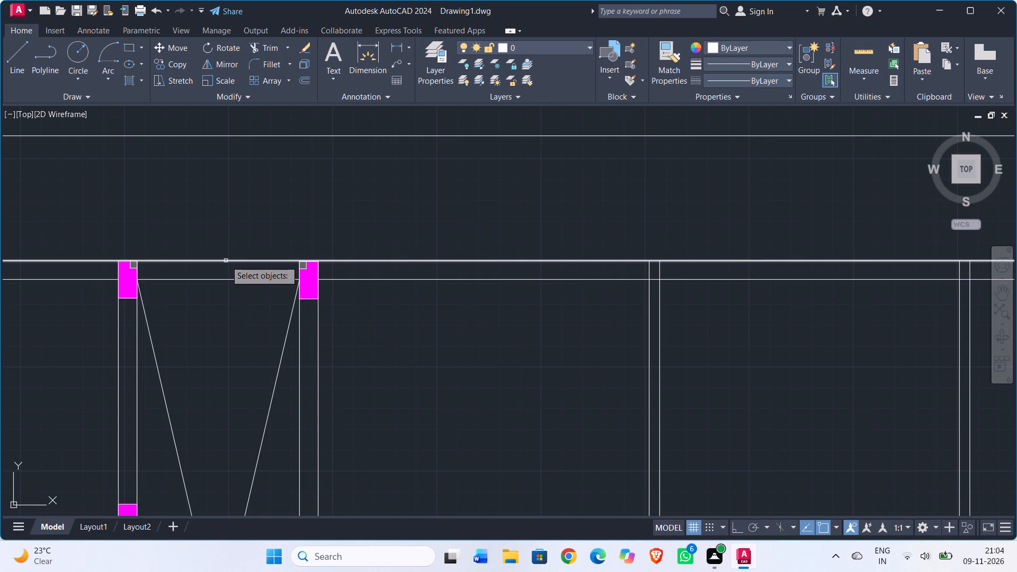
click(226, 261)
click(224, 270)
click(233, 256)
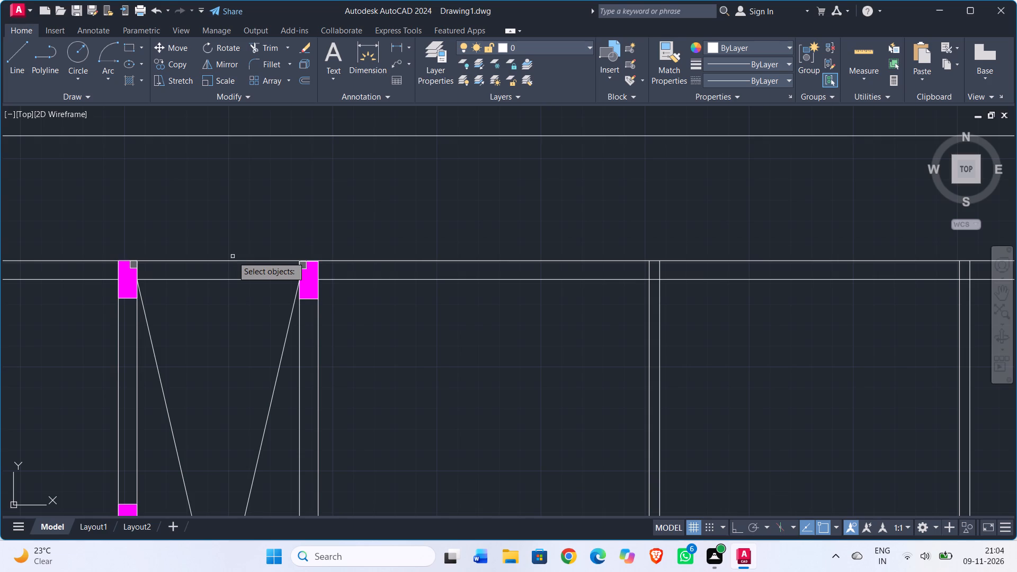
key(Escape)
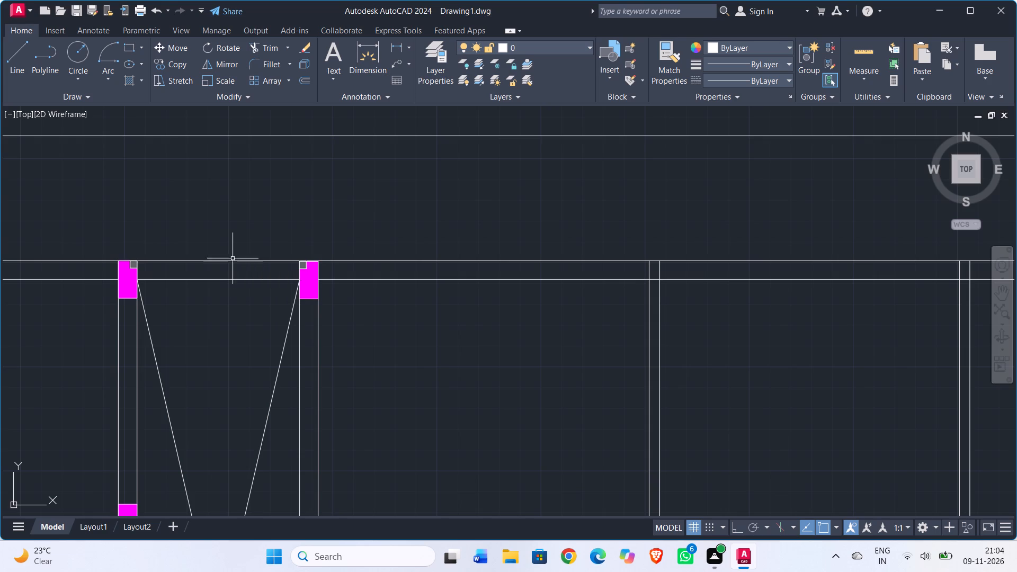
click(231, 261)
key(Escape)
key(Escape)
Trim both north wall lines between the two columns at the top of the crossed bay.
scroll(219, 301, down, 1)
text(tr)
key(Return)
click(205, 298)
click(212, 255)
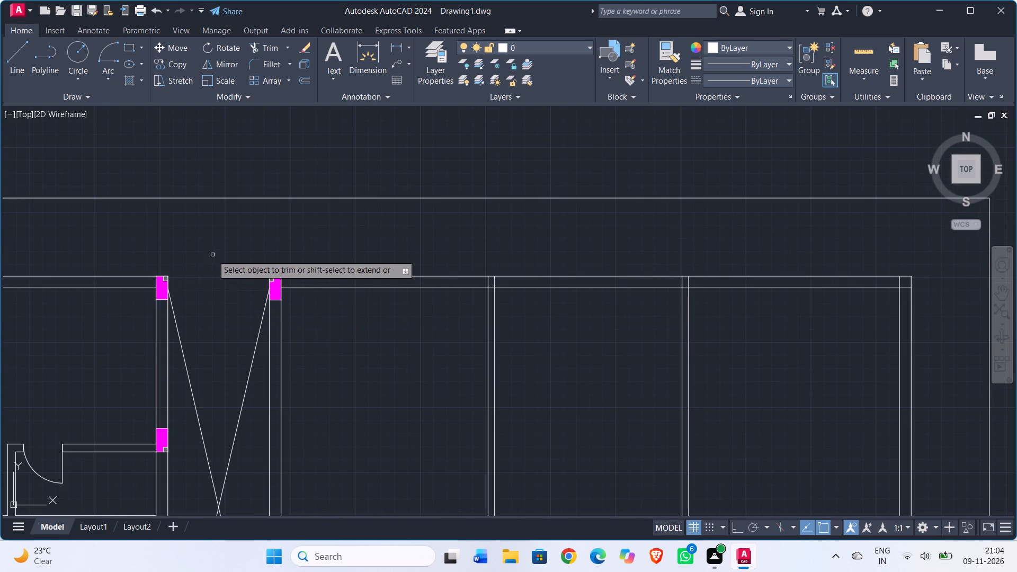
key(Escape)
Draw a line in Magenta along the north wall's outer face, joining the upper corners of the two columns above the crossed bay.
click(716, 46)
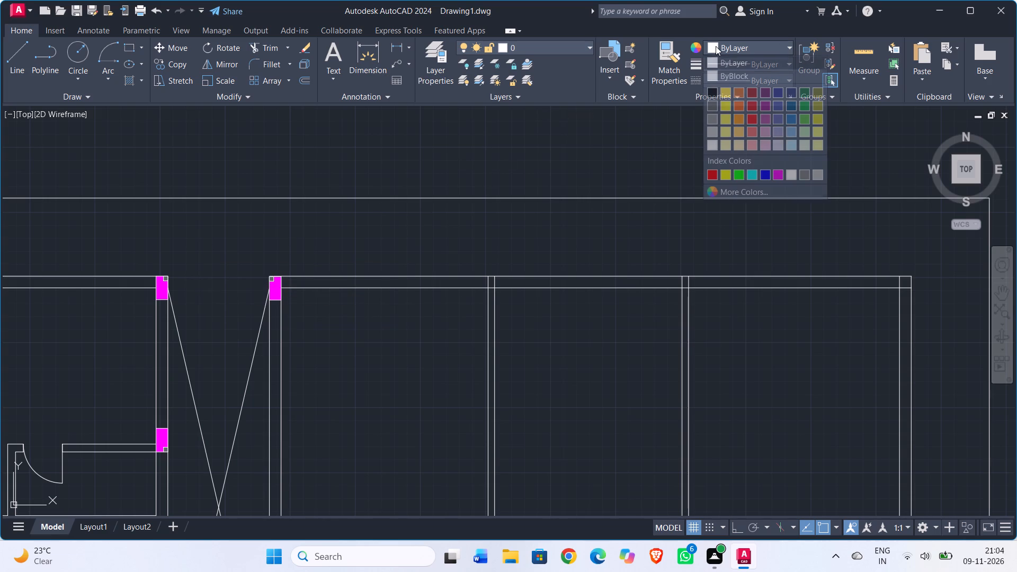
click(778, 173)
scroll(262, 280, up, 2)
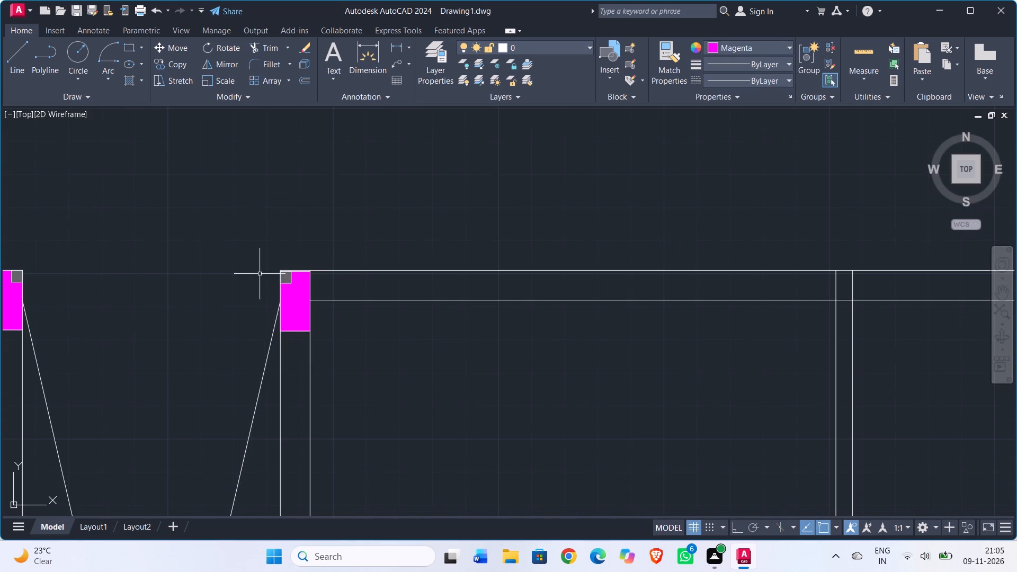
key(l)
key(Return)
click(279, 272)
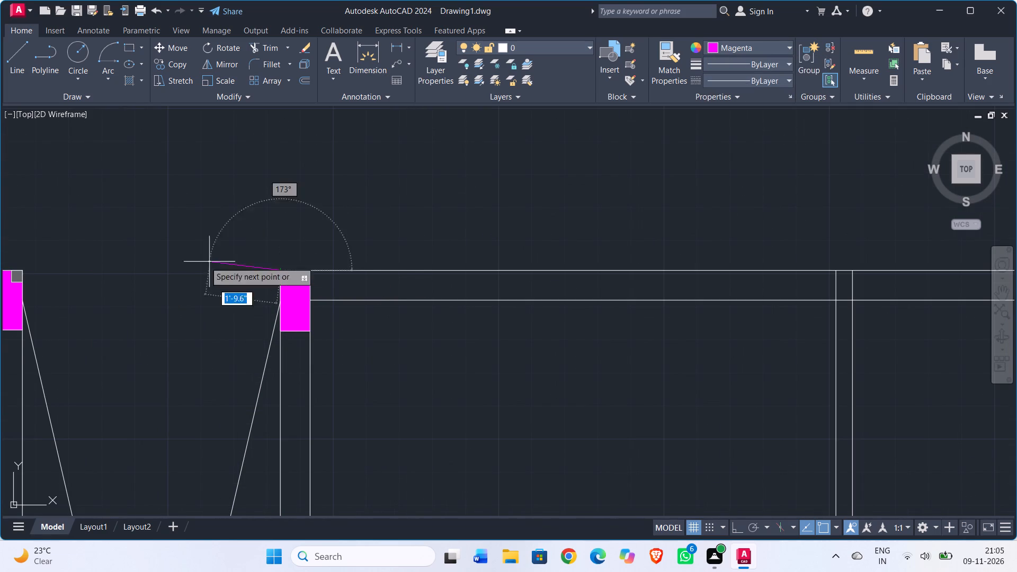
click(24, 272)
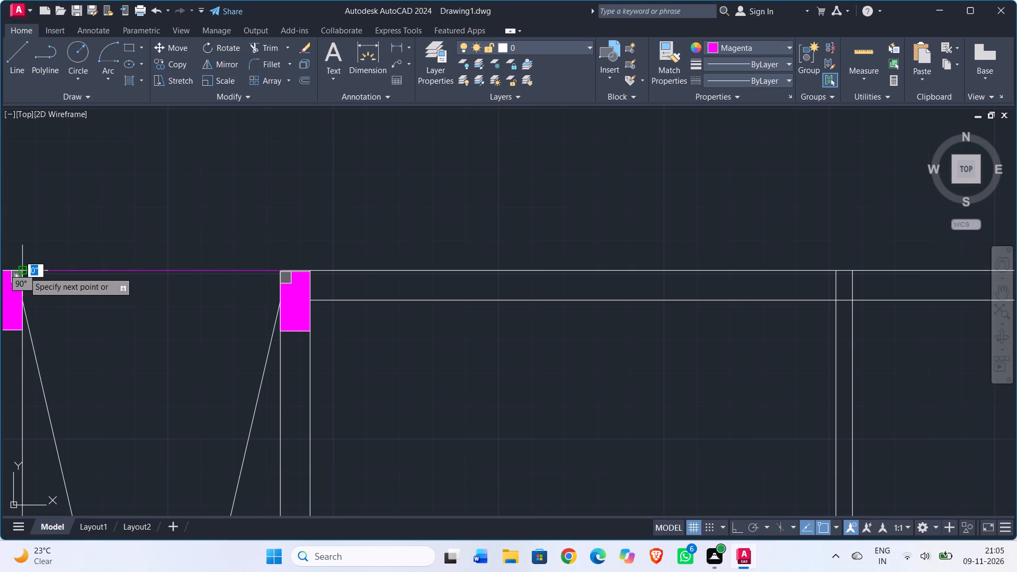
key(Escape)
key(Escape)
Offset the magenta line 9" southward, into the crossed bay, to form the inner line of the wall opening.
text(off)
key(Return)
text(9")
key(Return)
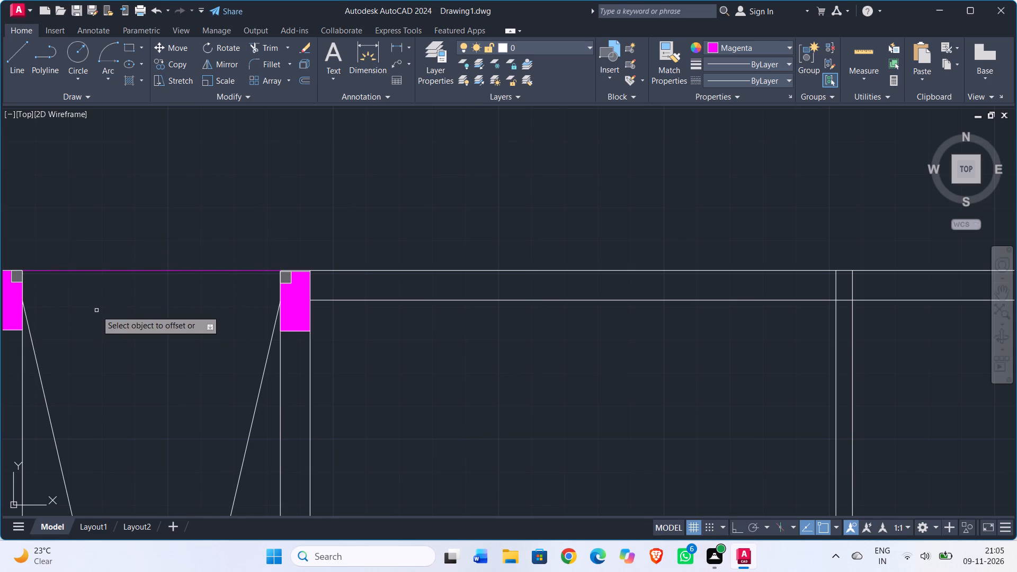
click(151, 271)
click(168, 320)
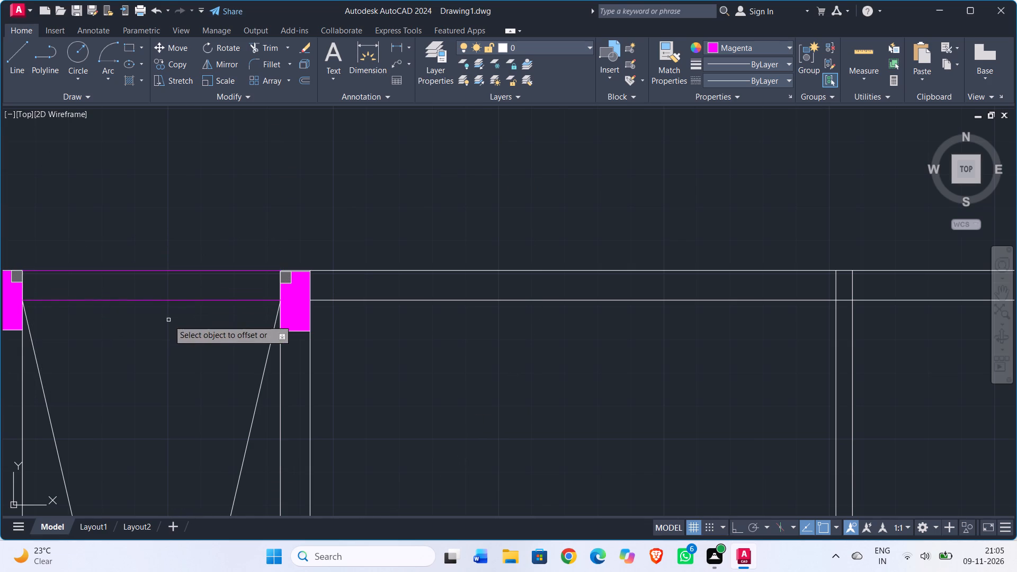
key(Escape)
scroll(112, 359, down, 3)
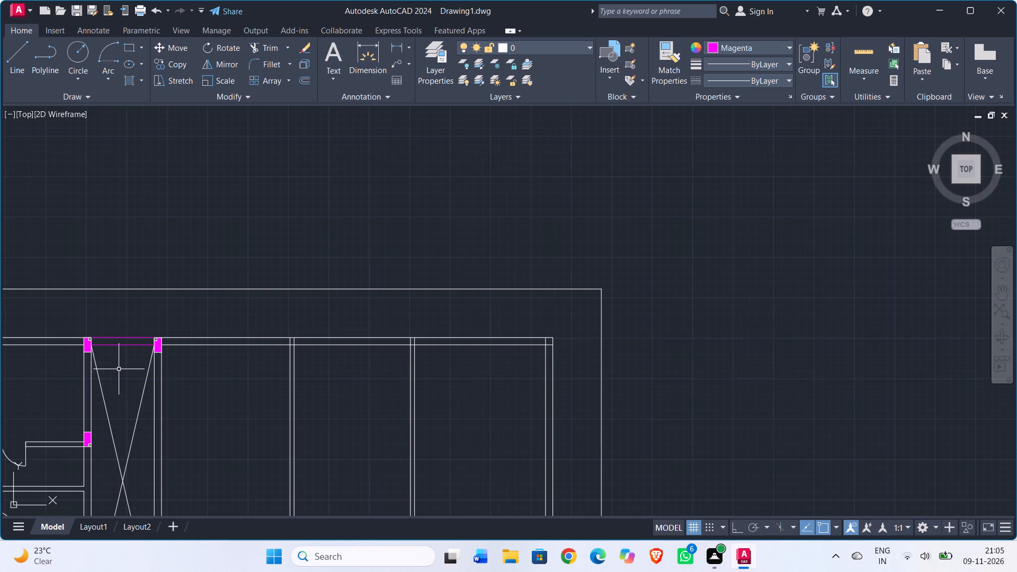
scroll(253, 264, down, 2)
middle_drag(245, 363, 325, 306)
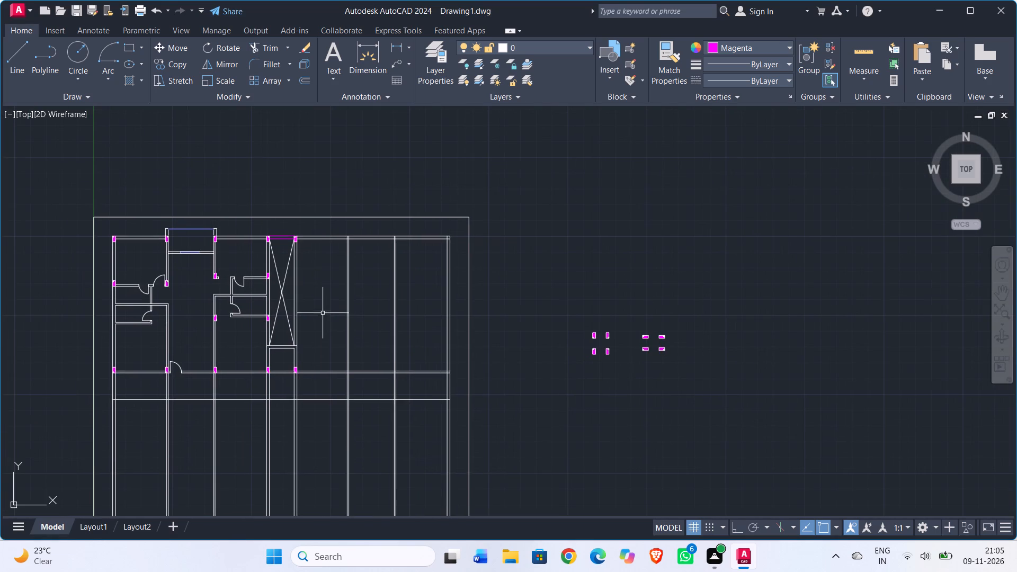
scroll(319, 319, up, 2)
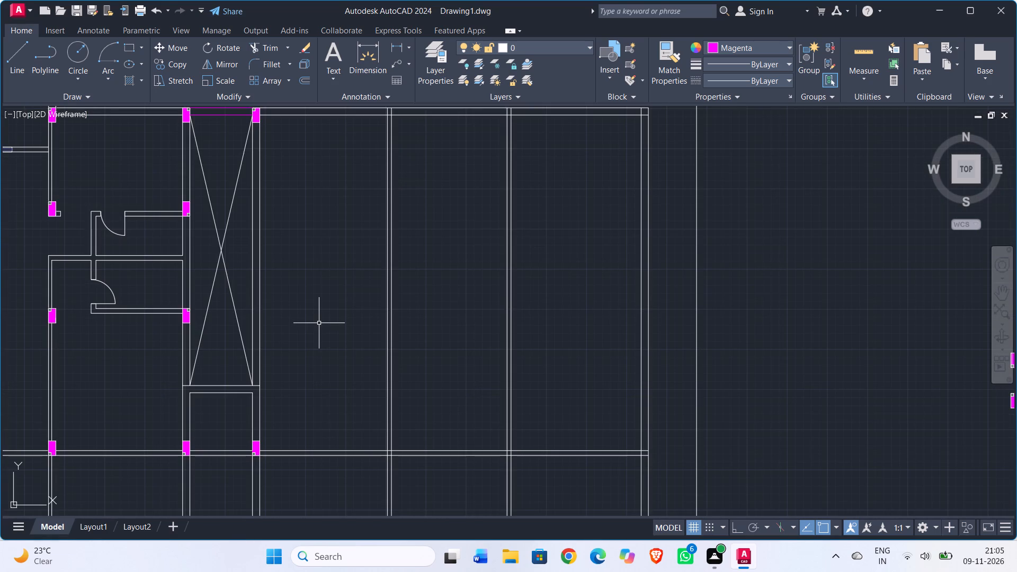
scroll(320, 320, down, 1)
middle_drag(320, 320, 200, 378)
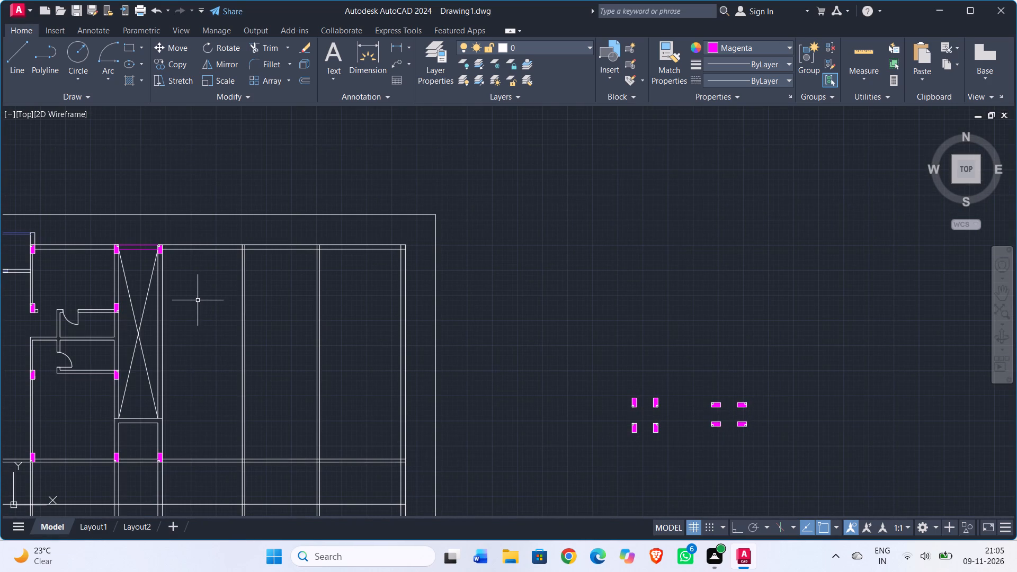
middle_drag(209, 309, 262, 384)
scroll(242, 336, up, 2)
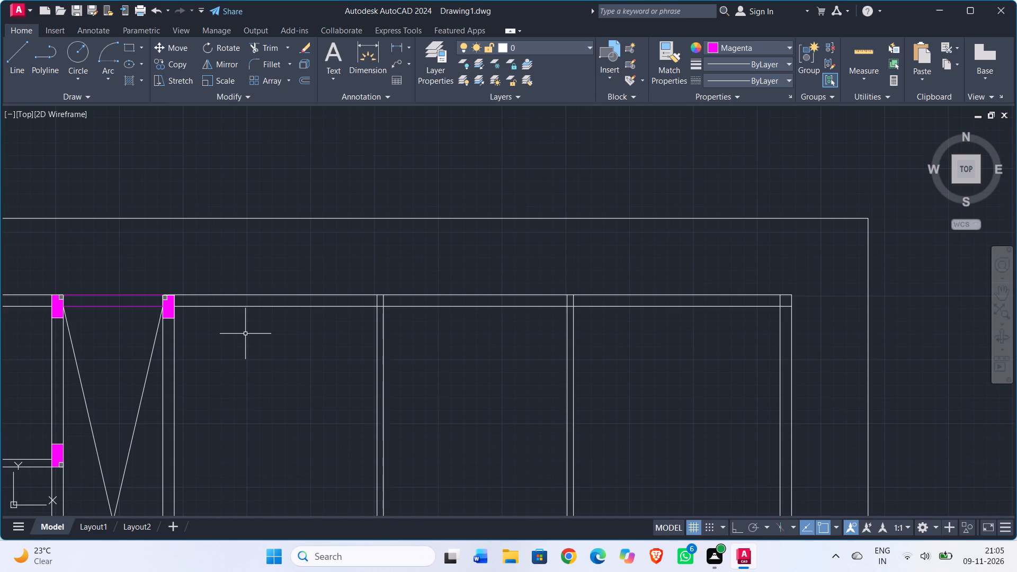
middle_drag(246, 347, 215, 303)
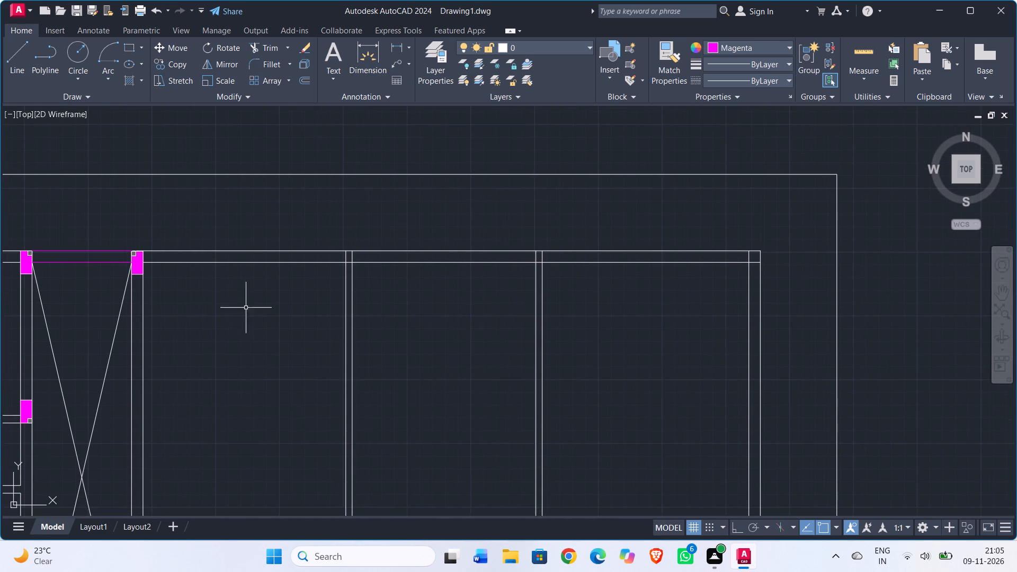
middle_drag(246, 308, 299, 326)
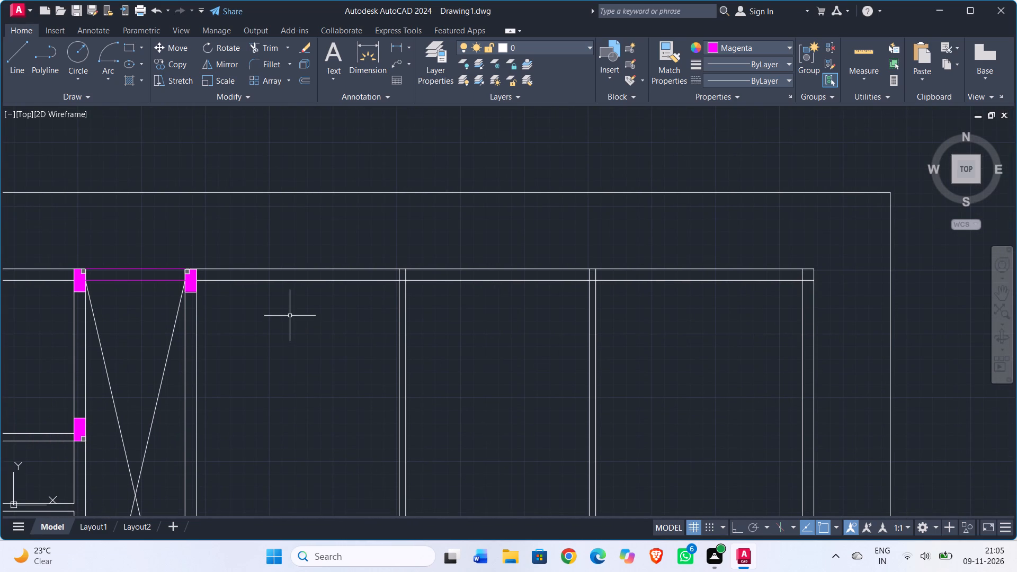
Offset the north wall's inner line east of the crossed bay 12' southward.
scroll(288, 316, up, 1)
scroll(288, 316, down, 1)
middle_drag(287, 316, 332, 298)
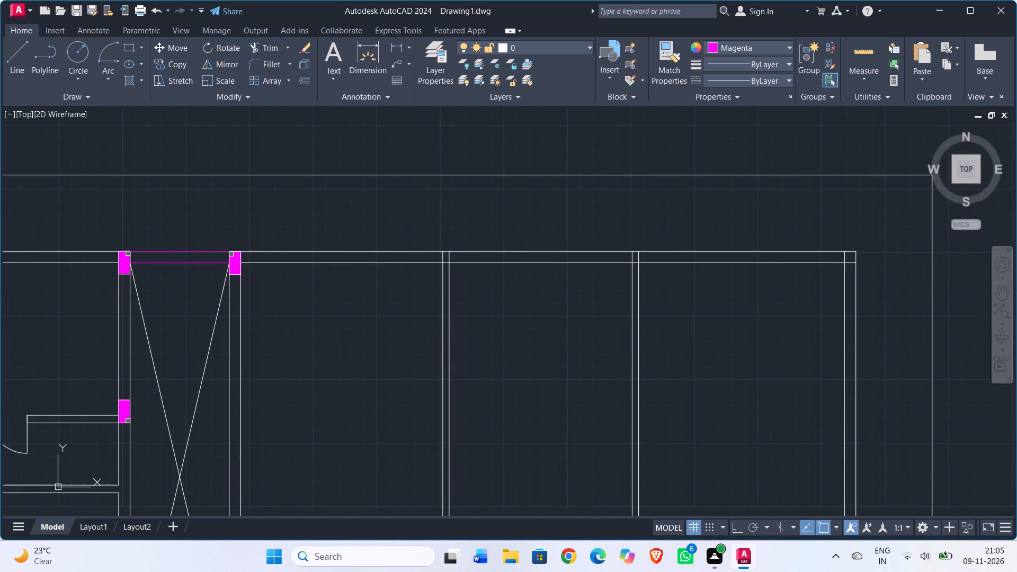
text(of)
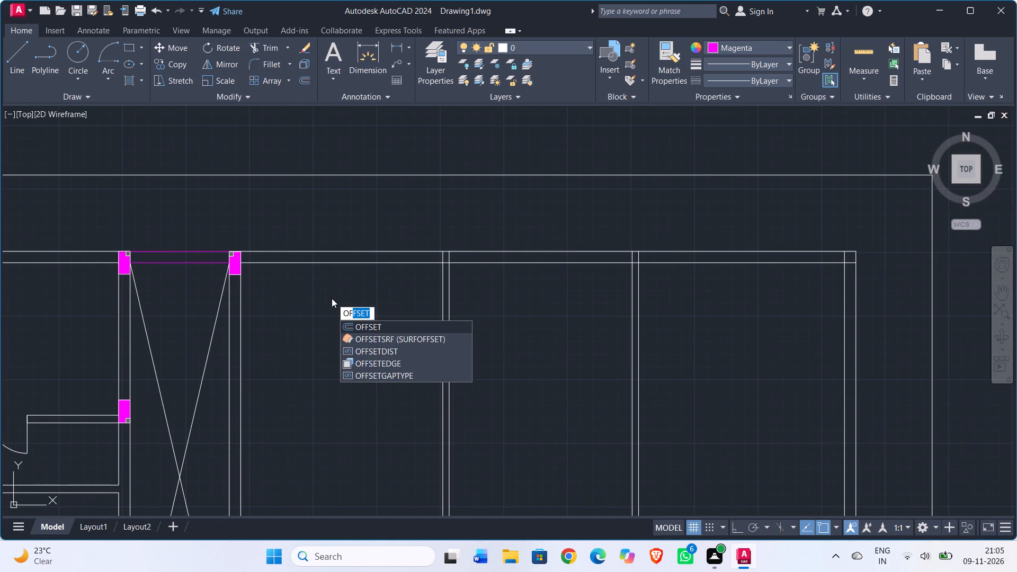
key(Return)
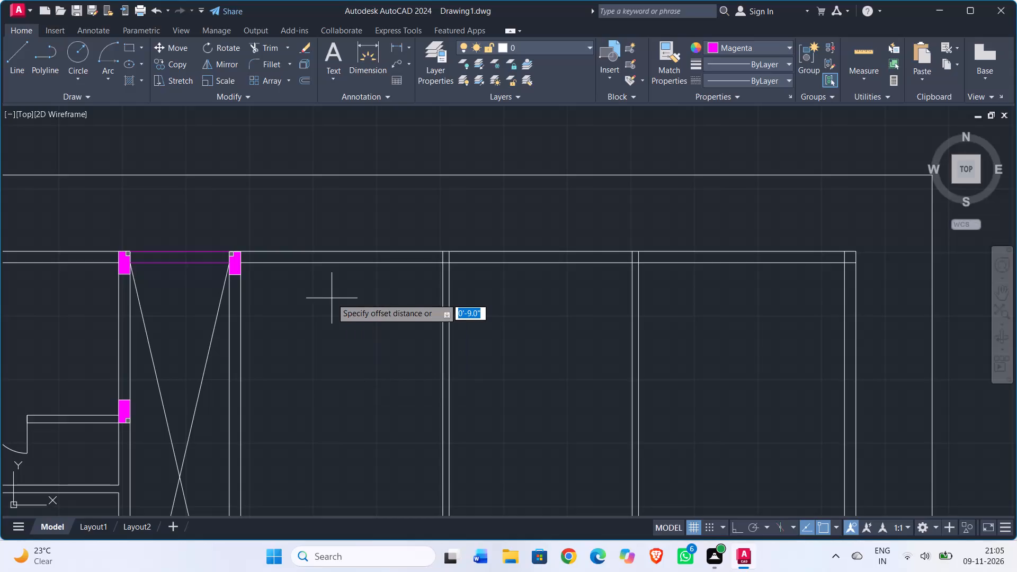
text(12')
key(Return)
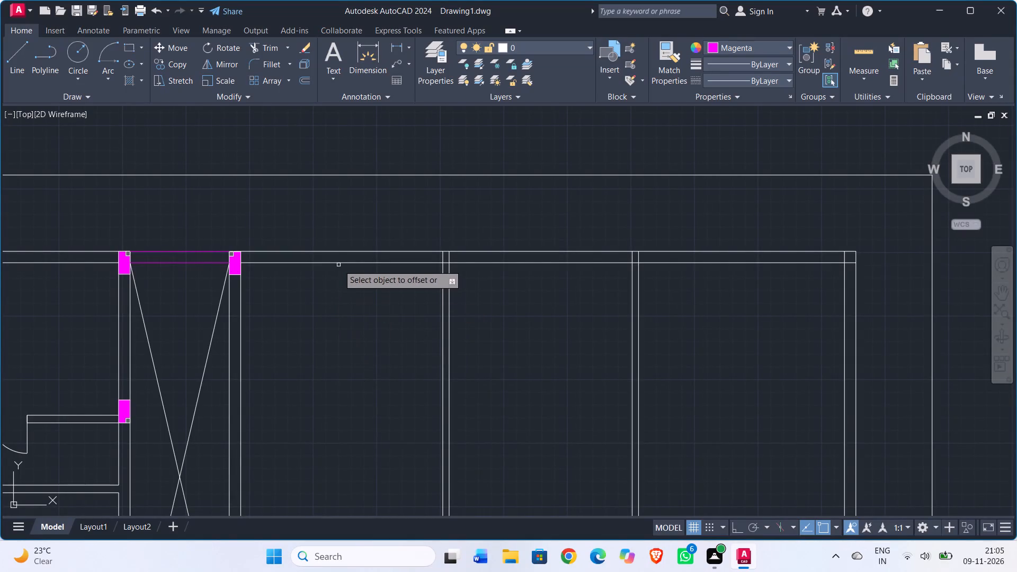
drag(338, 264, 339, 274)
click(355, 382)
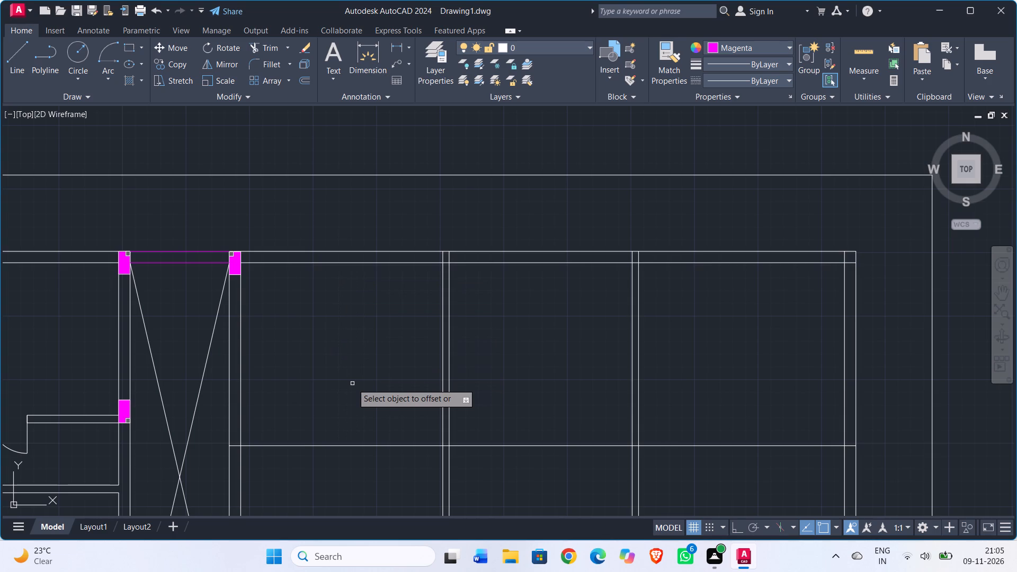
key(Escape)
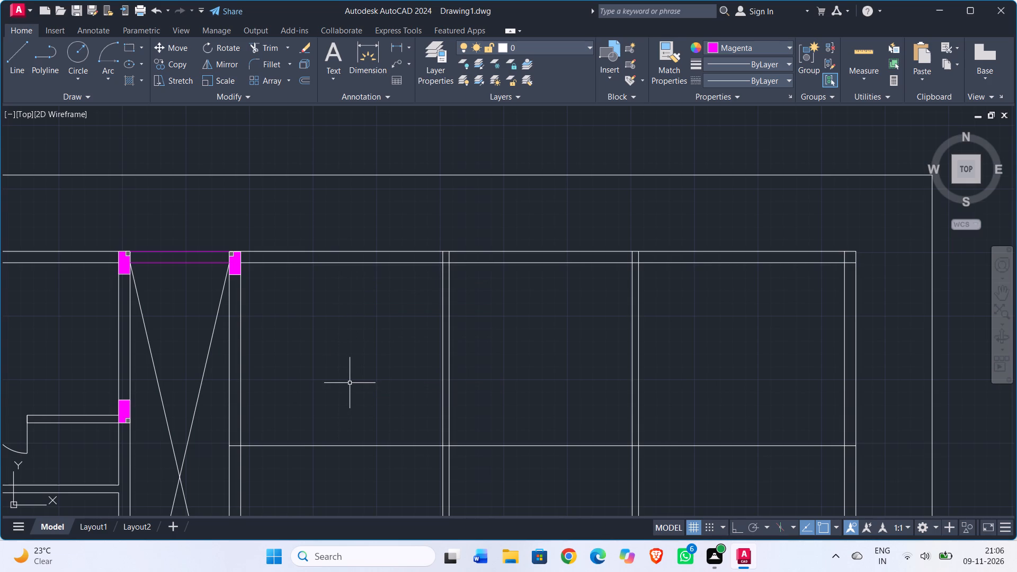
Trim the new horizontal line out of the middle room and delete its eastern piece, keeping the part beside the crossed bay.
text(tr)
key(Return)
drag(473, 433, 476, 443)
click(485, 468)
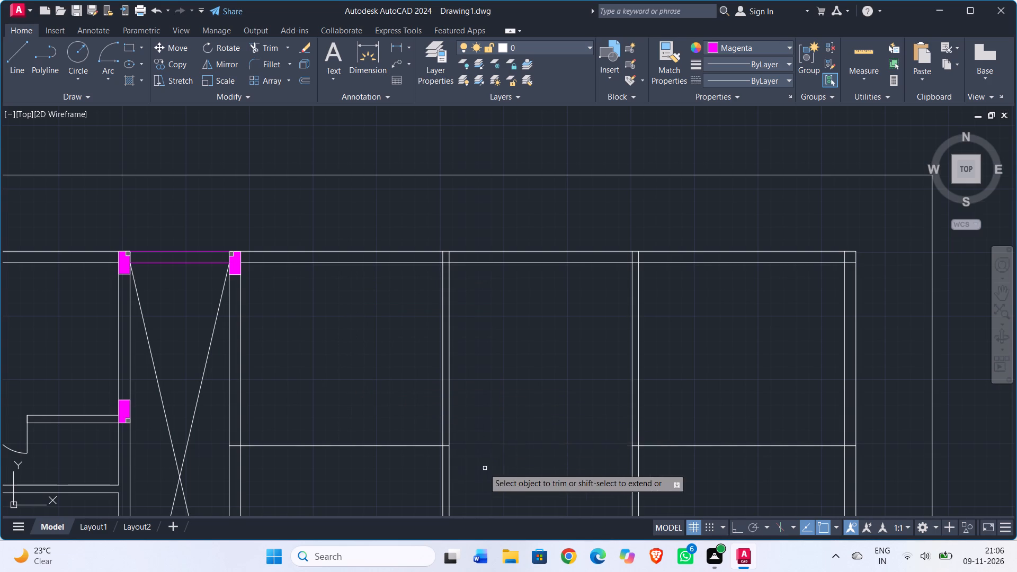
scroll(431, 452, up, 1)
drag(799, 426, 804, 438)
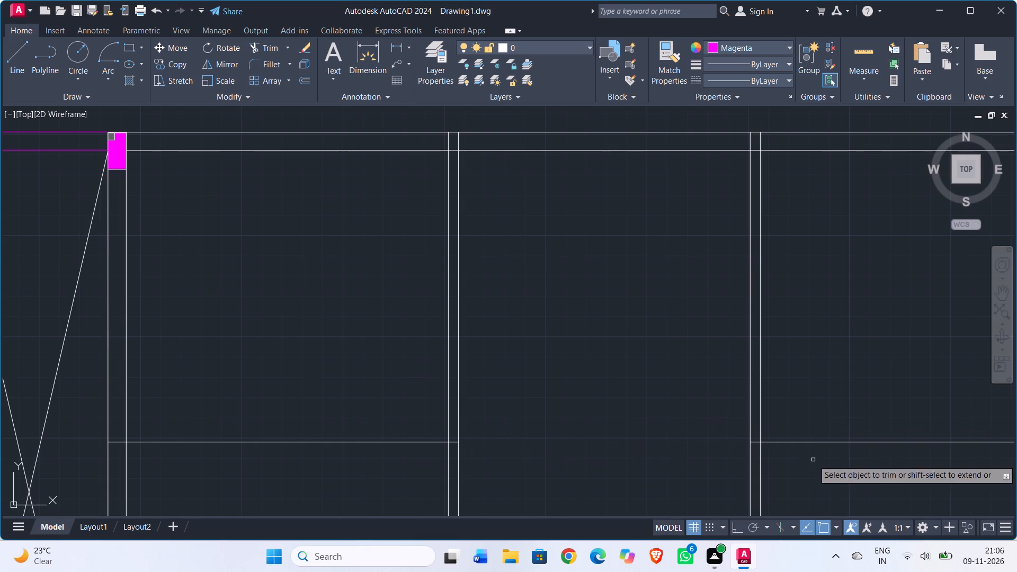
click(813, 460)
key(Escape)
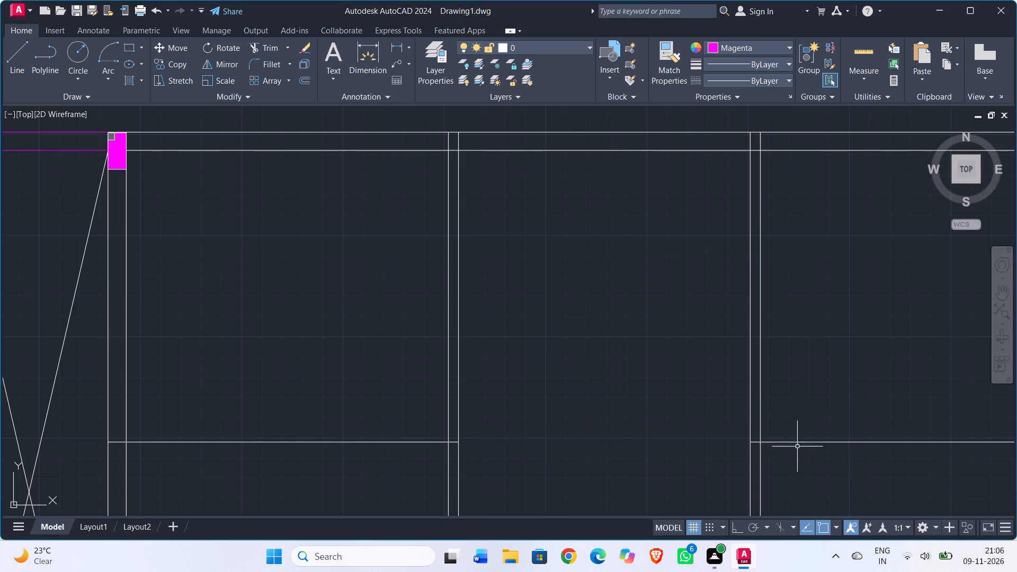
click(796, 442)
key(Delete)
Offset the remaining horizontal line beside the crossed bay 6" southward to form a partition wall.
scroll(499, 463, down, 2)
middle_drag(499, 458, 519, 418)
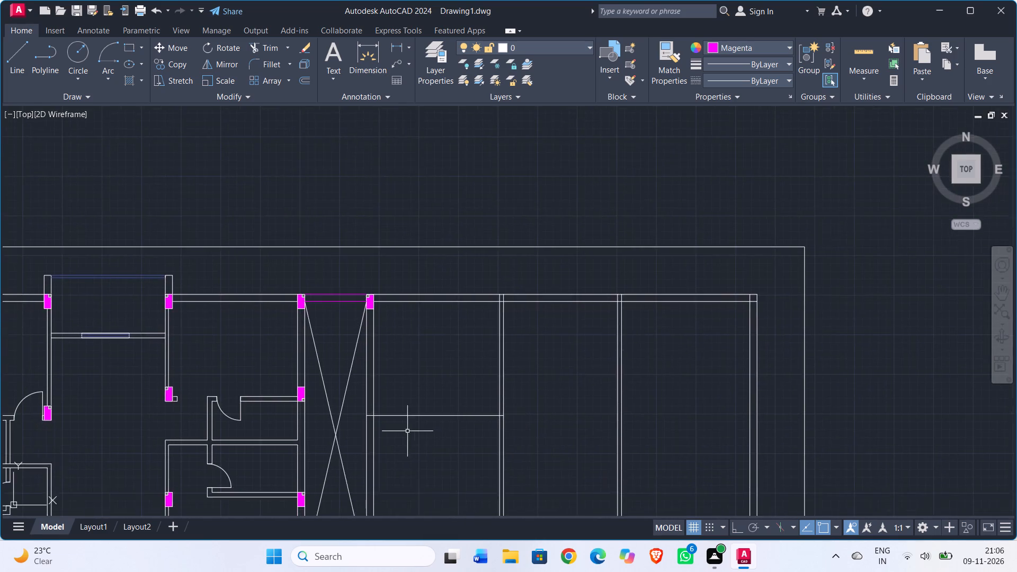
scroll(391, 428, up, 2)
key(Escape)
text(off)
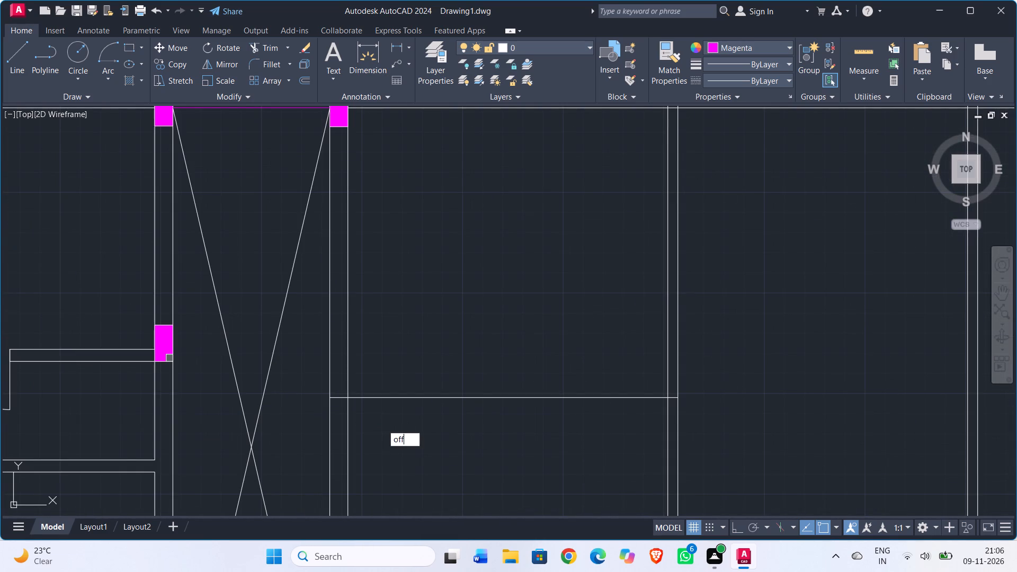
key(Return)
text(6")
key(Return)
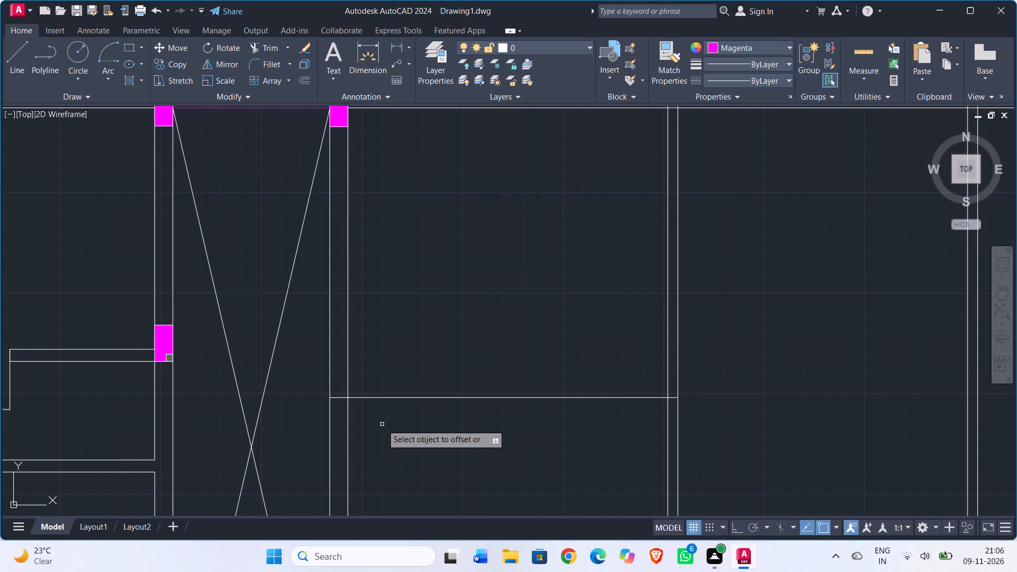
click(420, 396)
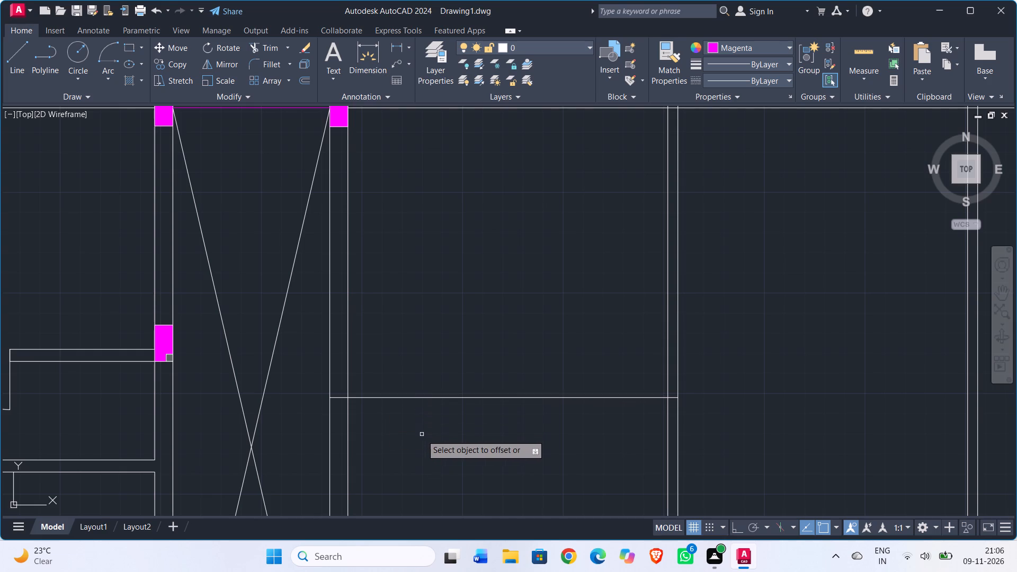
click(426, 398)
click(427, 443)
key(Escape)
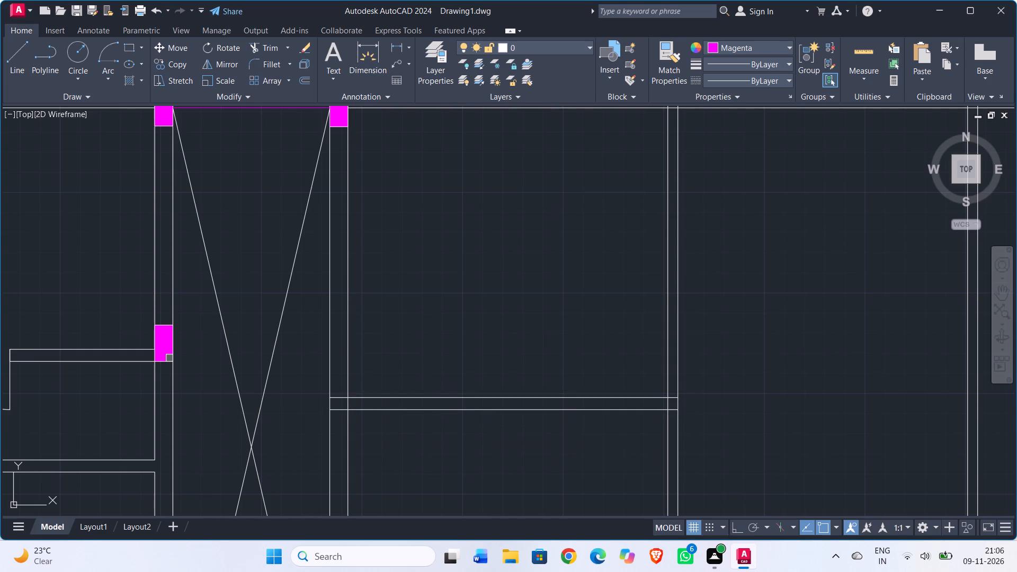
Offset the lower line of the 6" partition 4'7" southward in the room east of the crossed bay.
text(off)
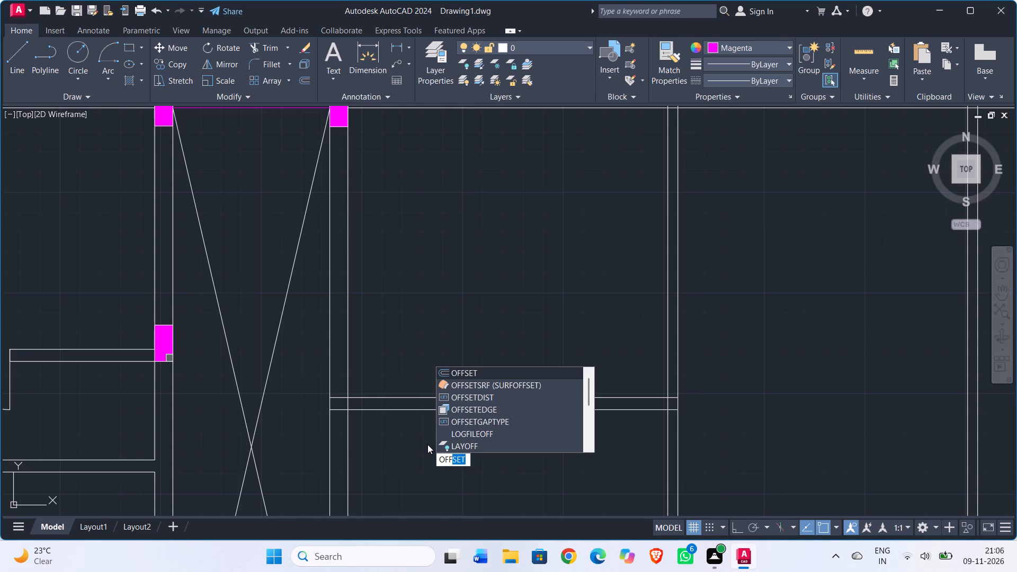
key(Return)
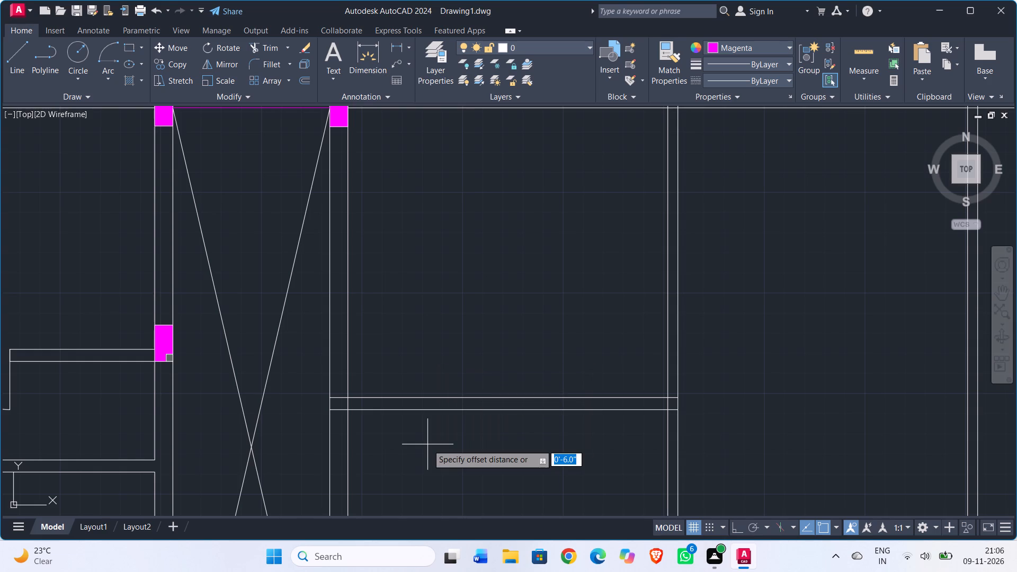
text(4'7)
key(shift+quotedbl)
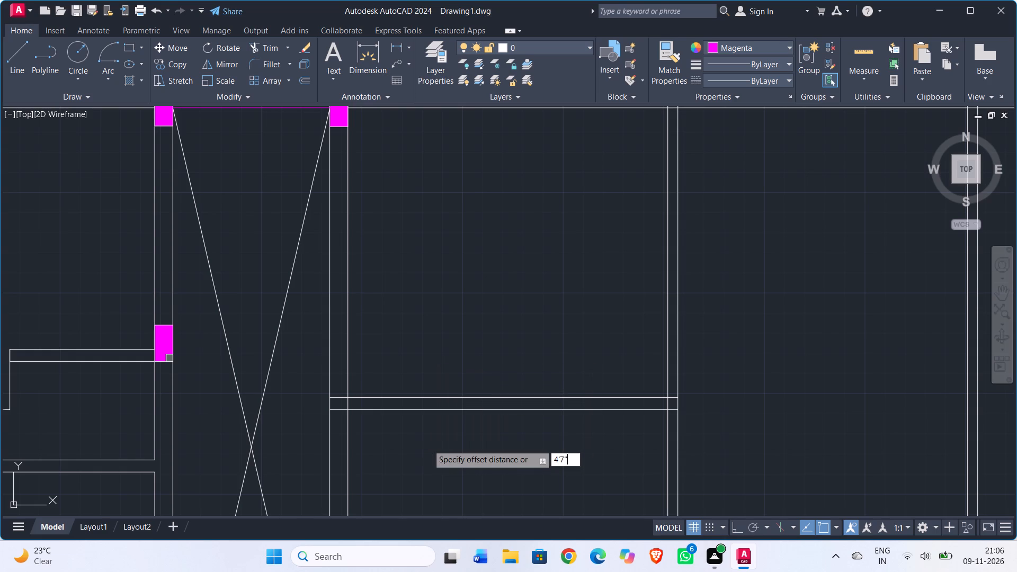
key(Return)
click(415, 410)
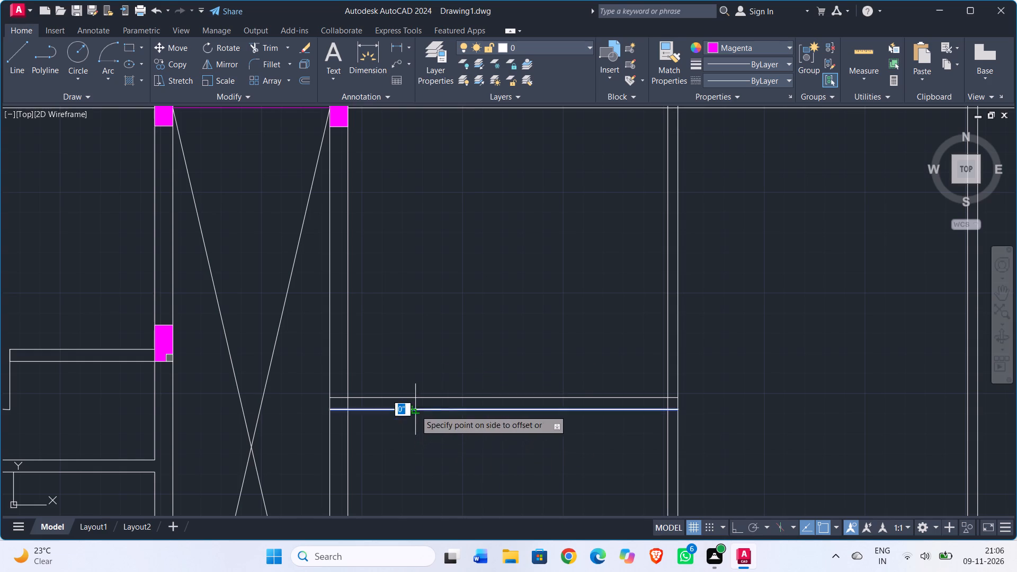
click(411, 448)
scroll(410, 450, down, 2)
middle_drag(411, 449, 409, 367)
scroll(409, 384, up, 2)
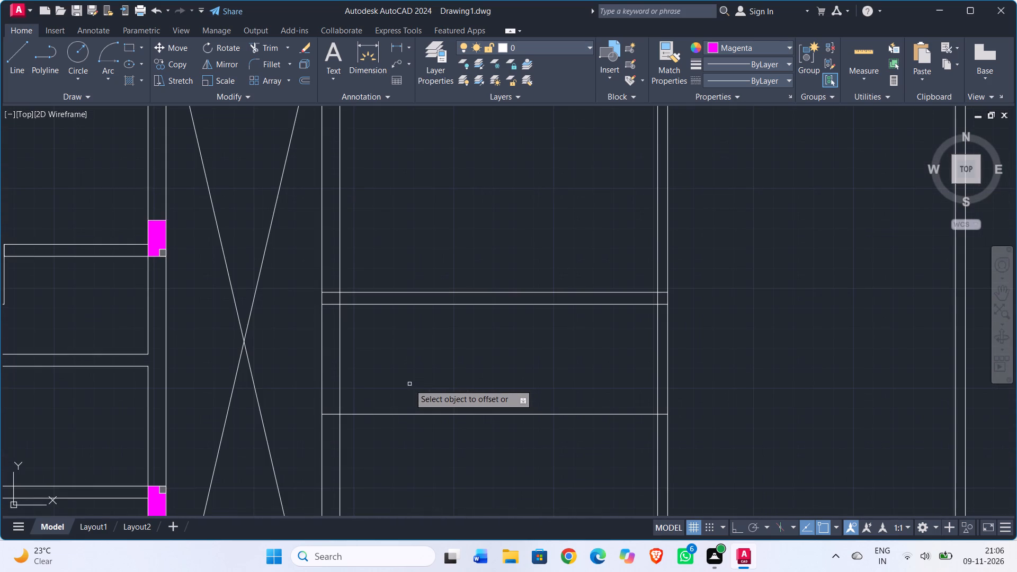
key(Escape)
Offset the new lowest horizontal line 5" southward to form the second partition wall.
key(o)
key(f)
key(Return)
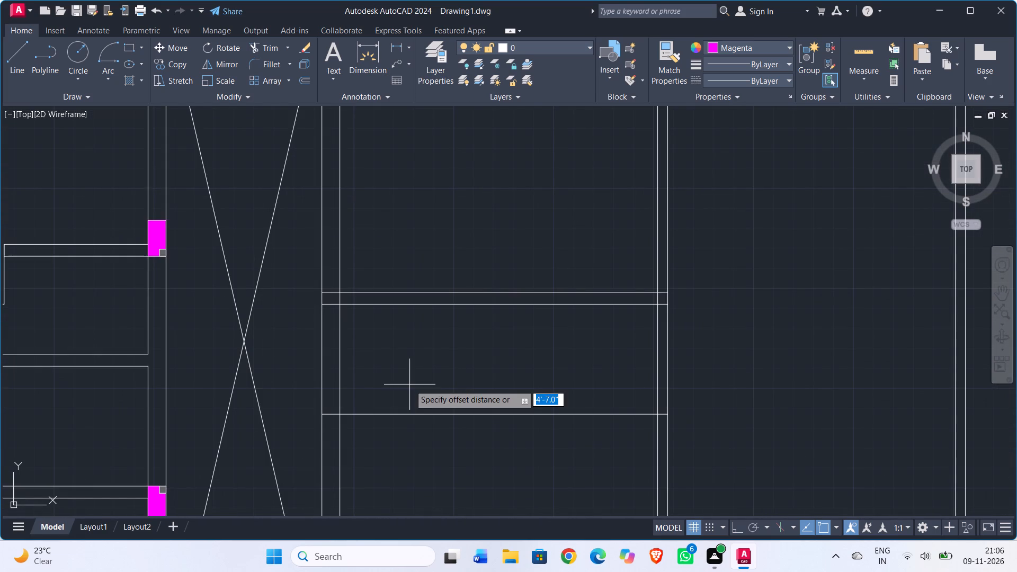
text(5")
key(Return)
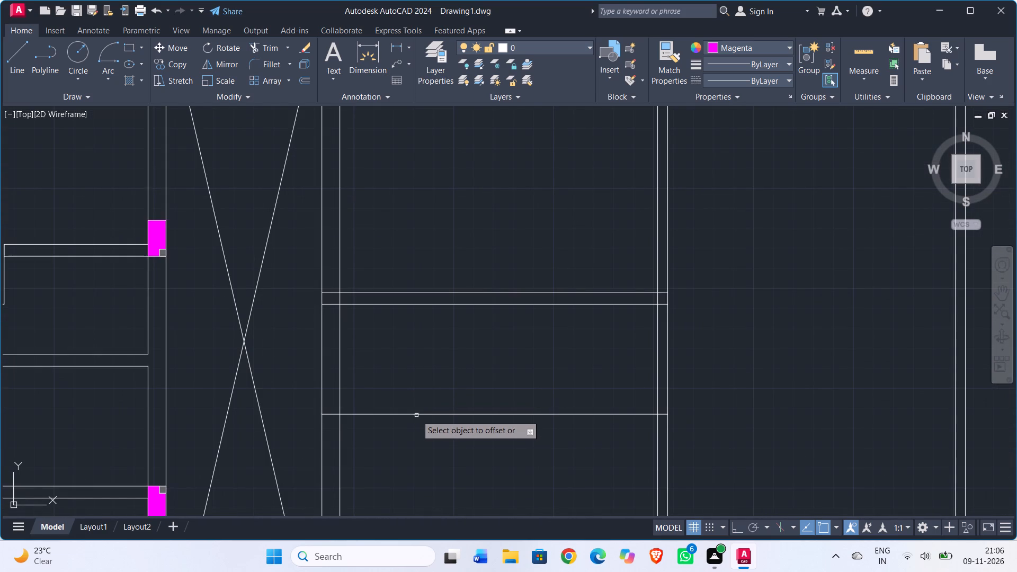
drag(416, 414, 416, 422)
click(420, 456)
key(Escape)
Offset the second partition's lower line 4'6" southward.
text(off)
key(Return)
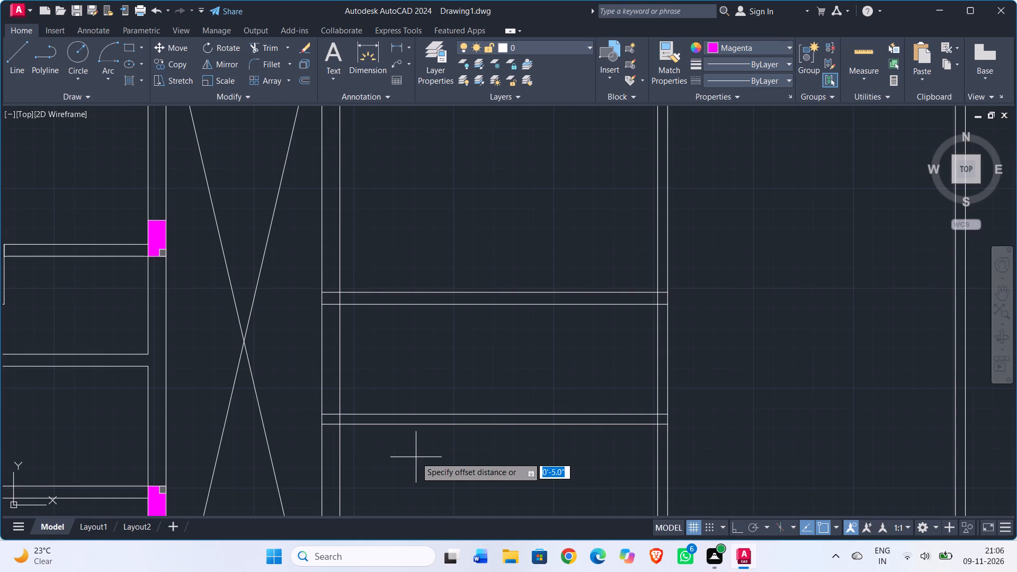
text(4'6")
key(Return)
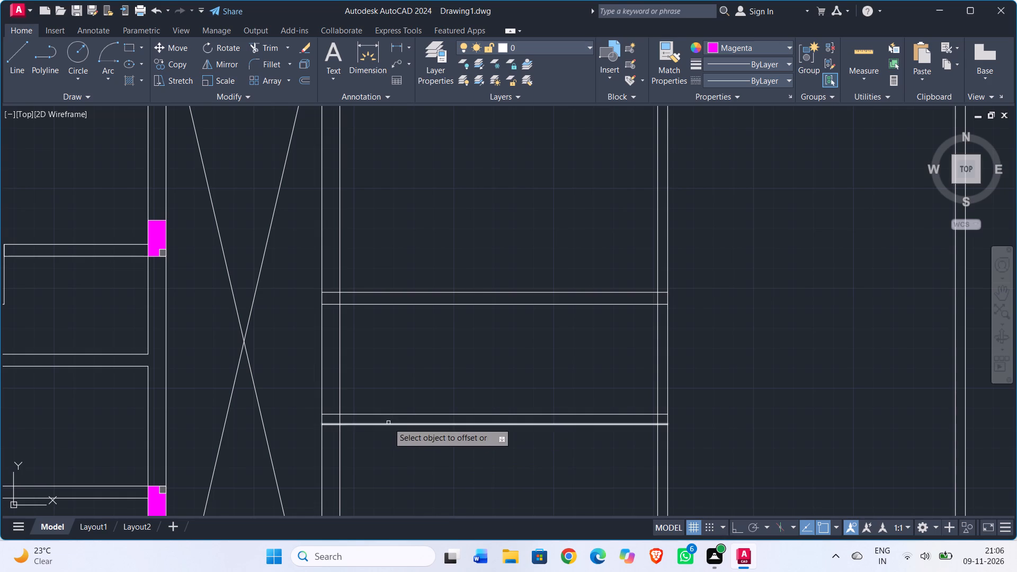
click(388, 423)
click(402, 484)
scroll(402, 484, down, 1)
middle_drag(402, 479, 394, 363)
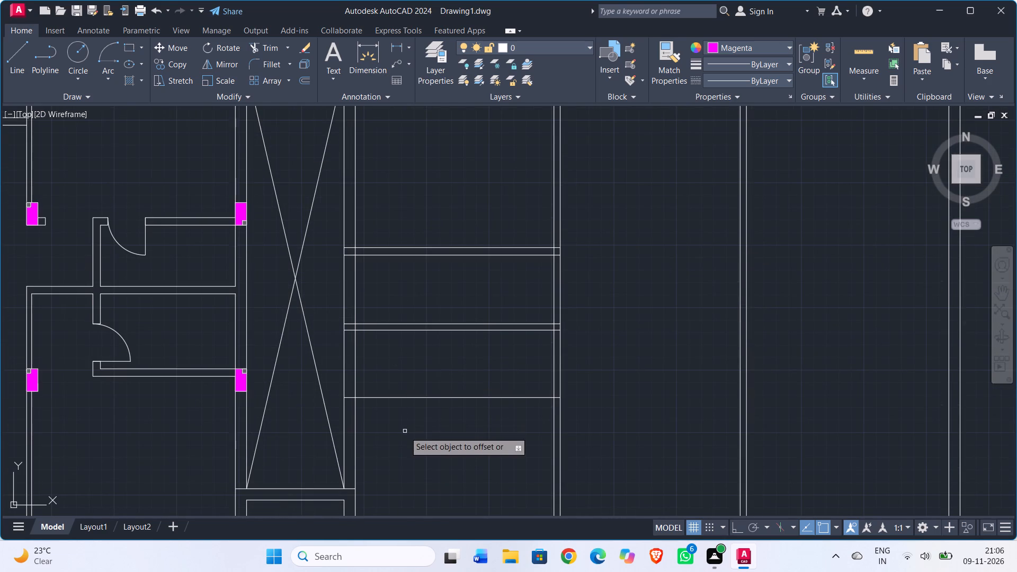
key(Escape)
Offset the new lowest horizontal line 5" southward to form the third partition wall.
text(off)
key(Return)
text(5")
key(Return)
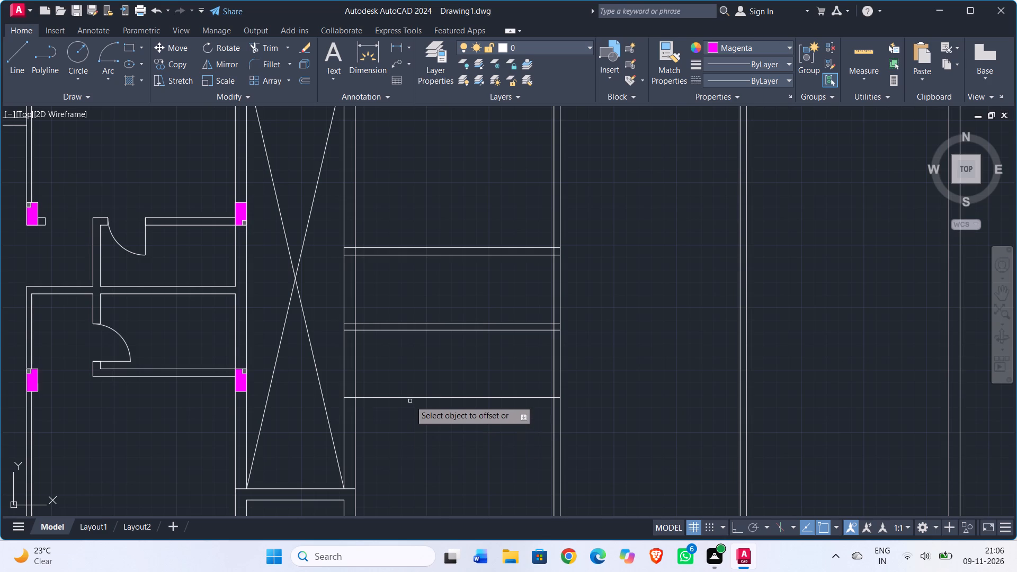
click(410, 397)
click(411, 441)
key(Escape)
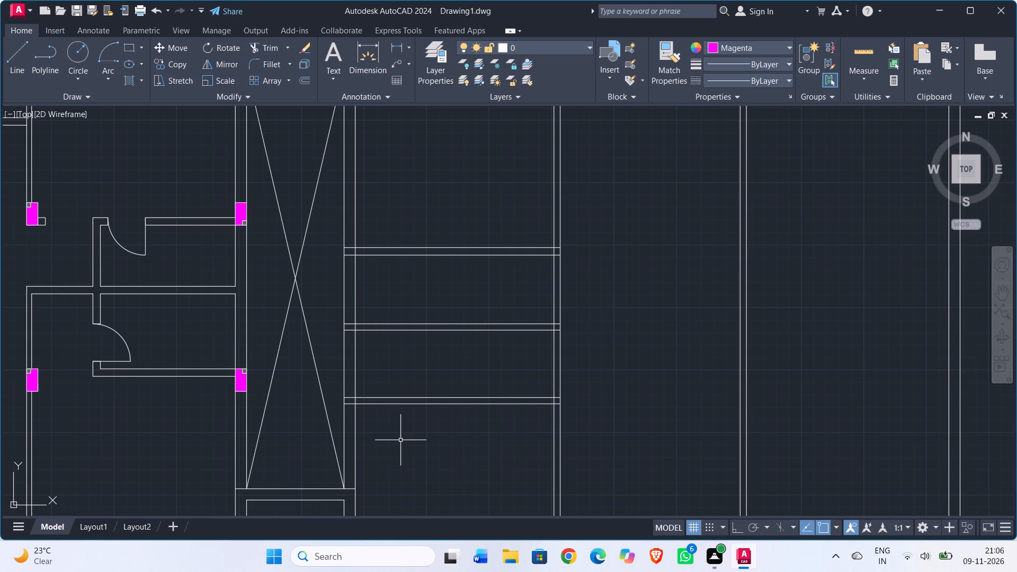
Offset the east face of the crossed bay's east wall 9' eastward across the partitioned room.
middle_drag(400, 440, 383, 434)
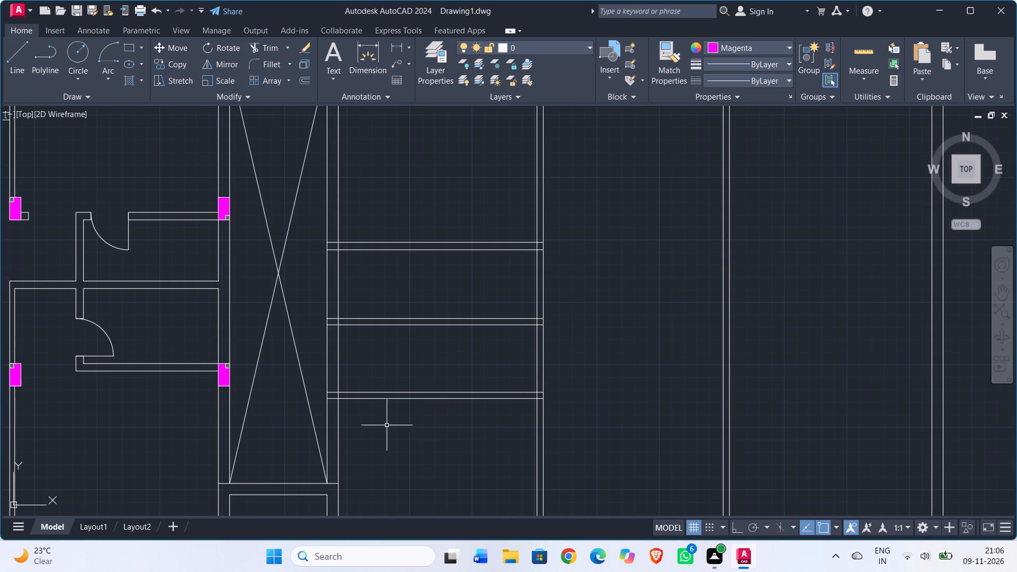
middle_drag(387, 372, 392, 385)
key(o)
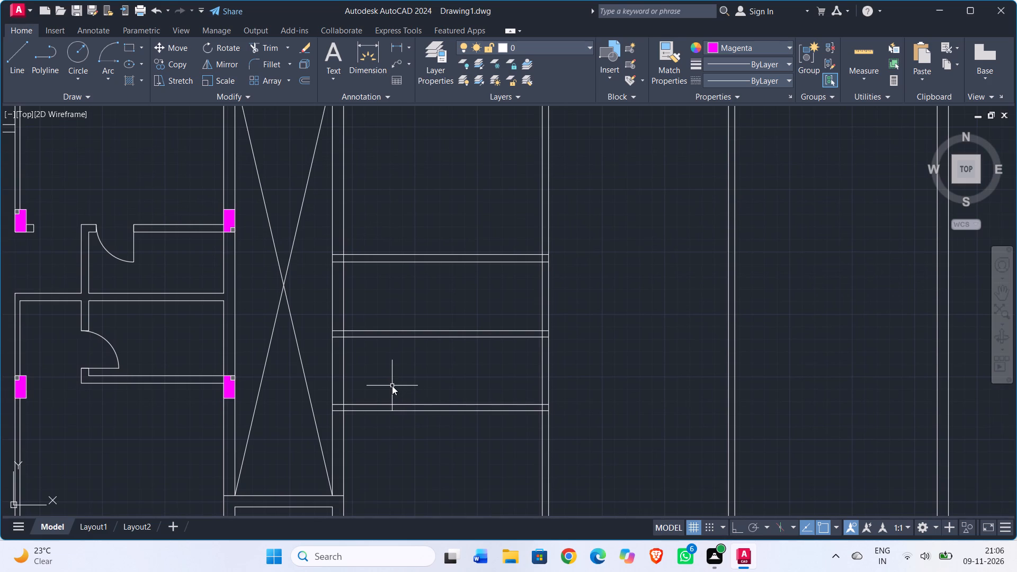
key(f)
key(f)
key(Return)
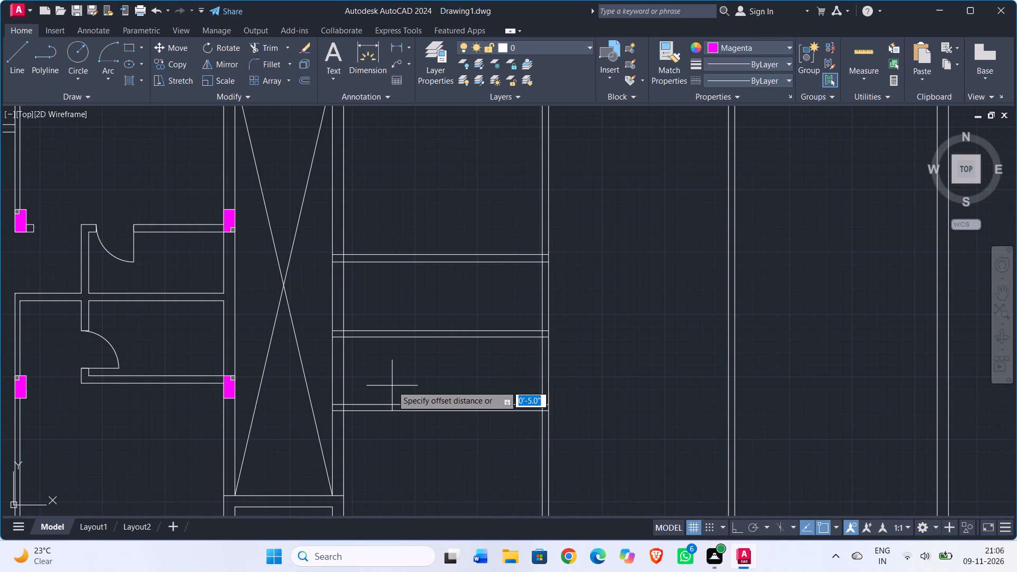
key(9)
key(apostrophe)
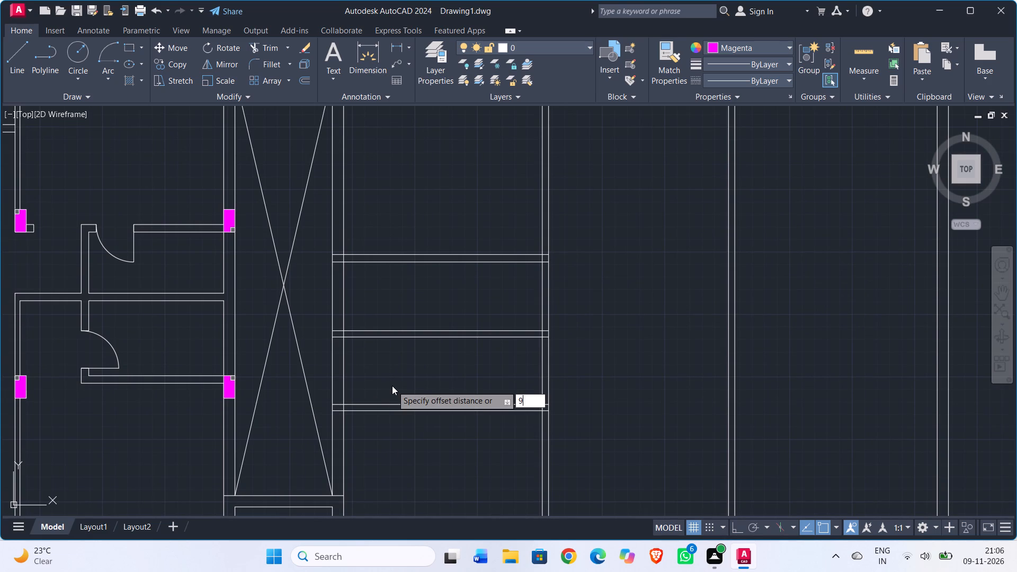
key(Return)
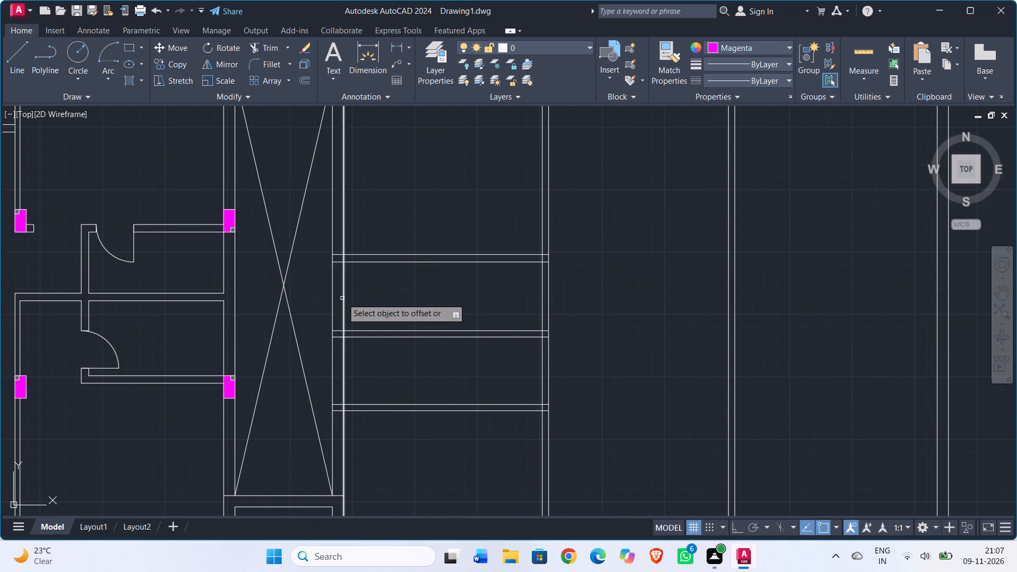
click(342, 298)
click(417, 299)
key(Escape)
Trim the vertical line offset 9' at the first and third partition walls and delete its leftover pieces north and south of them.
text(tr)
key(Return)
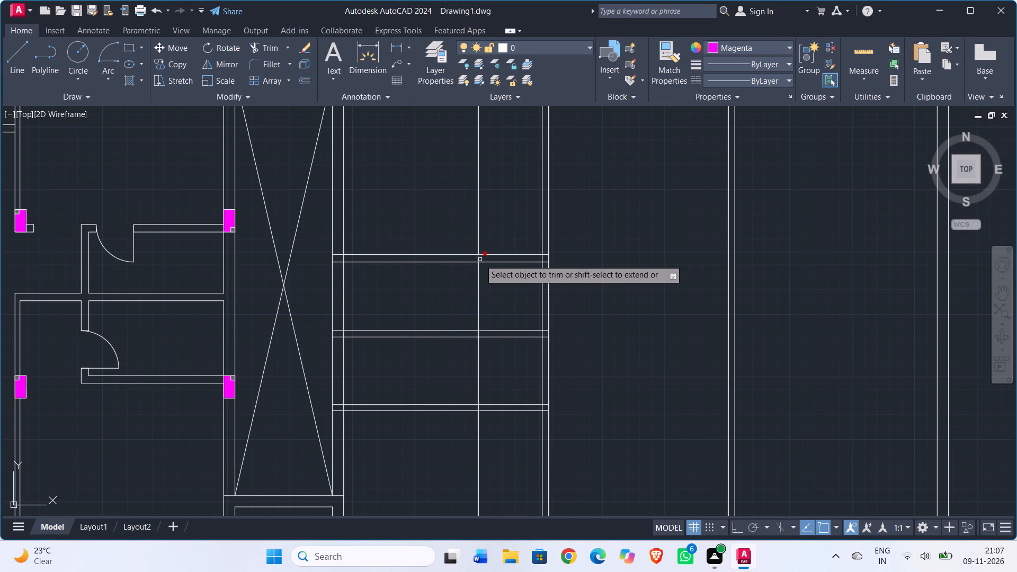
click(479, 259)
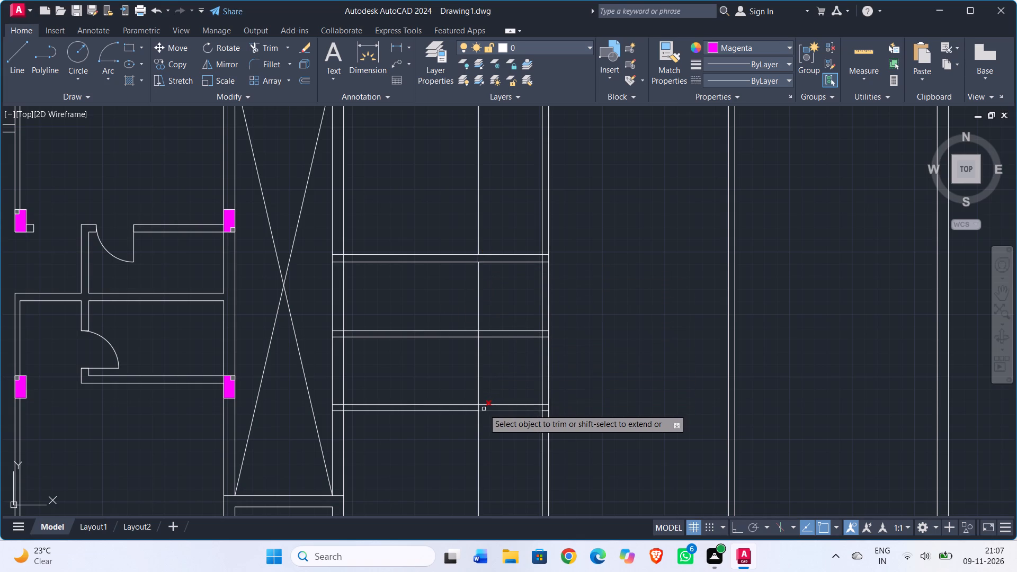
click(479, 409)
key(Escape)
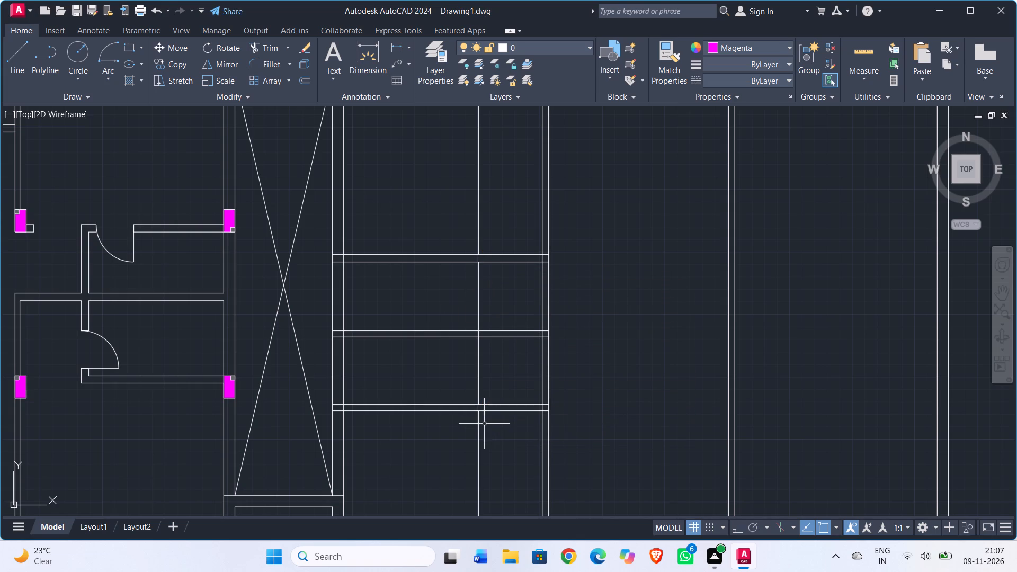
click(478, 423)
key(Delete)
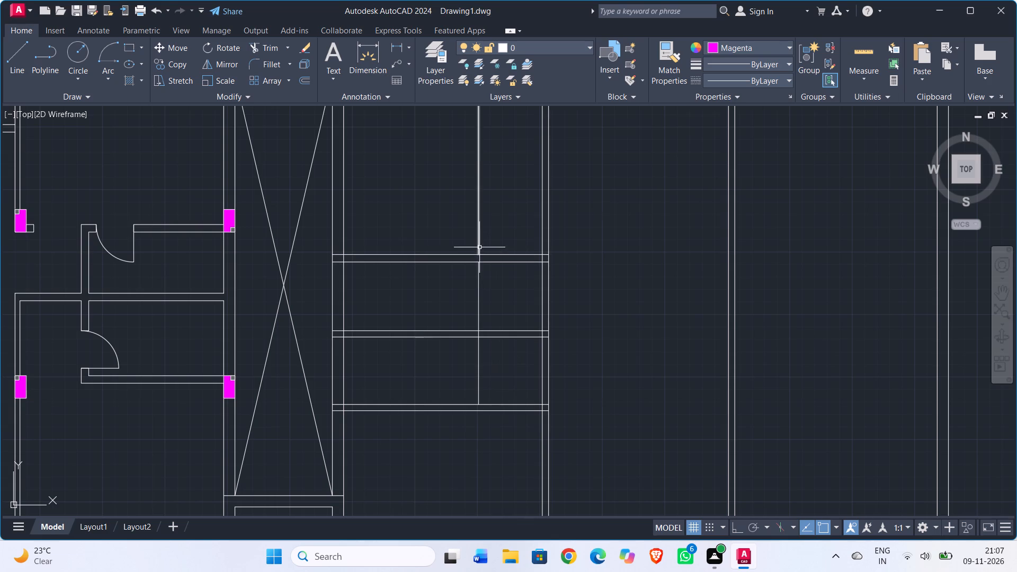
click(479, 247)
key(Delete)
Offset the remaining vertical line 5" eastward to form the cross partition wall.
middle_drag(452, 299, 403, 299)
scroll(402, 300, up, 1)
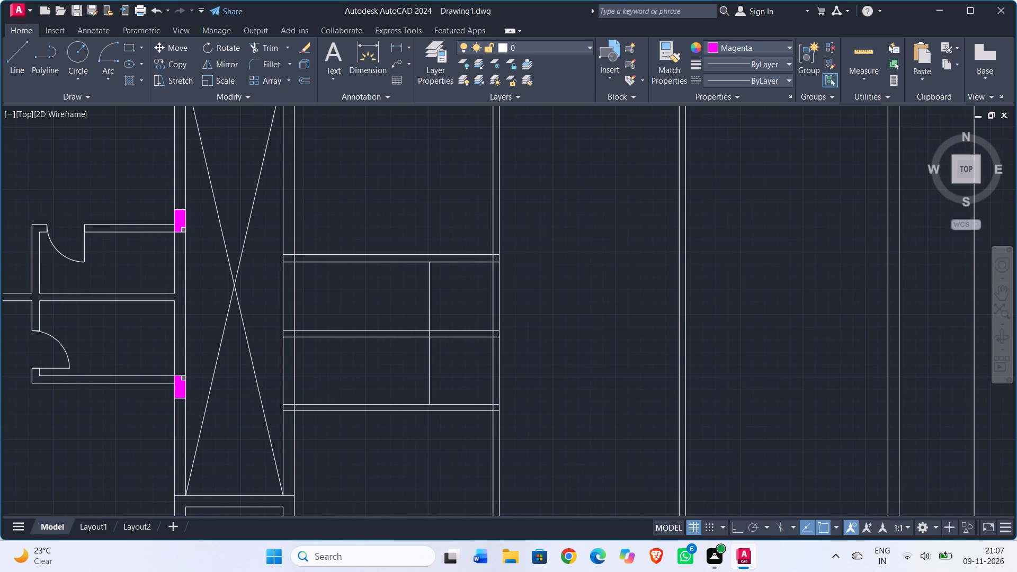
key(Escape)
text(of)
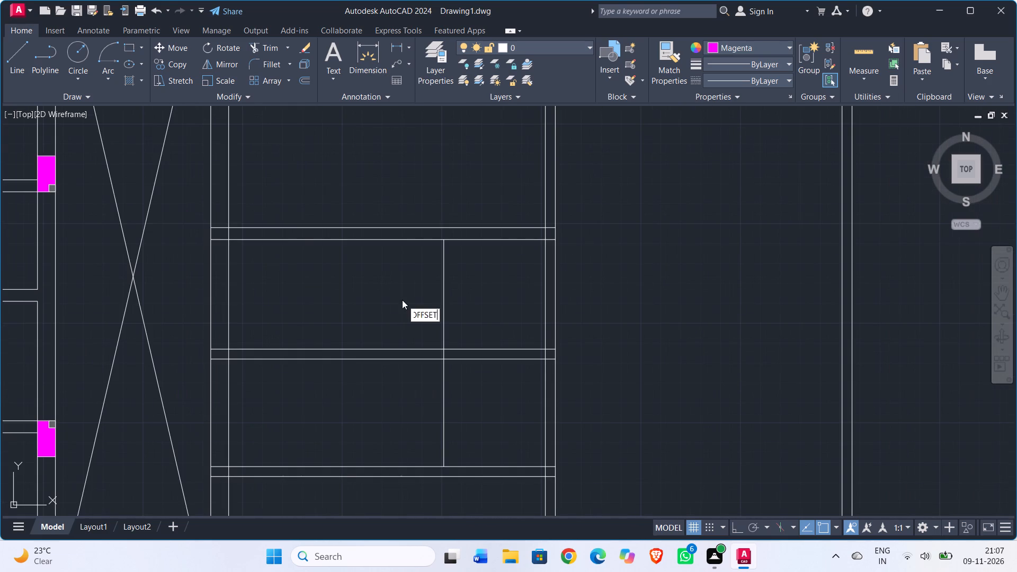
key(Return)
text(5")
key(Return)
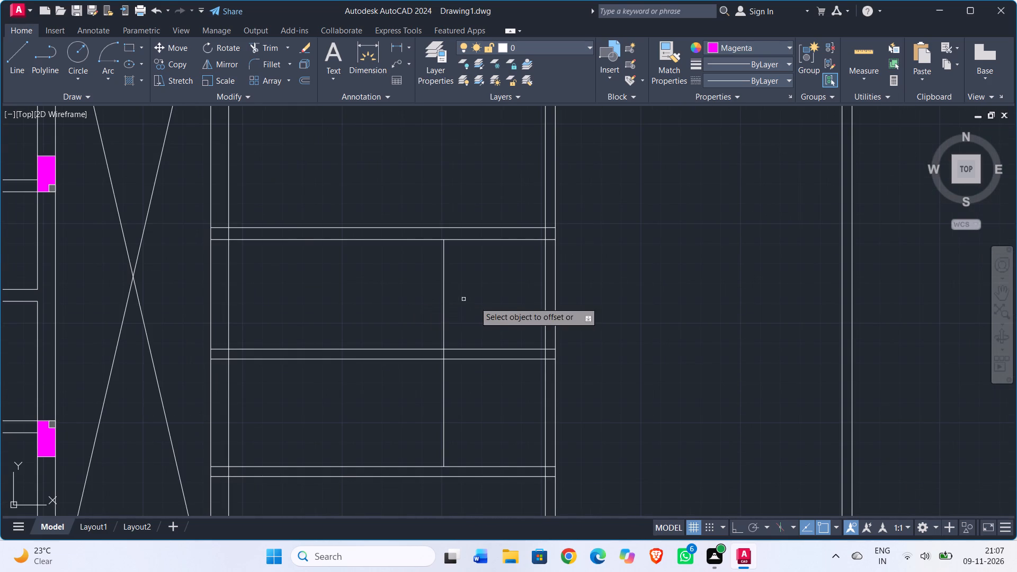
click(444, 293)
click(497, 293)
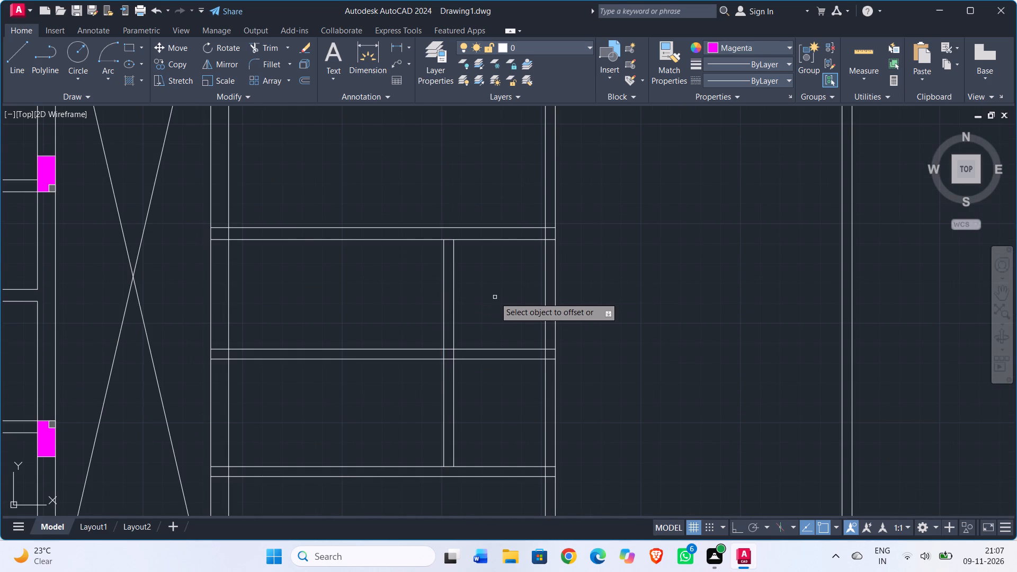
key(Escape)
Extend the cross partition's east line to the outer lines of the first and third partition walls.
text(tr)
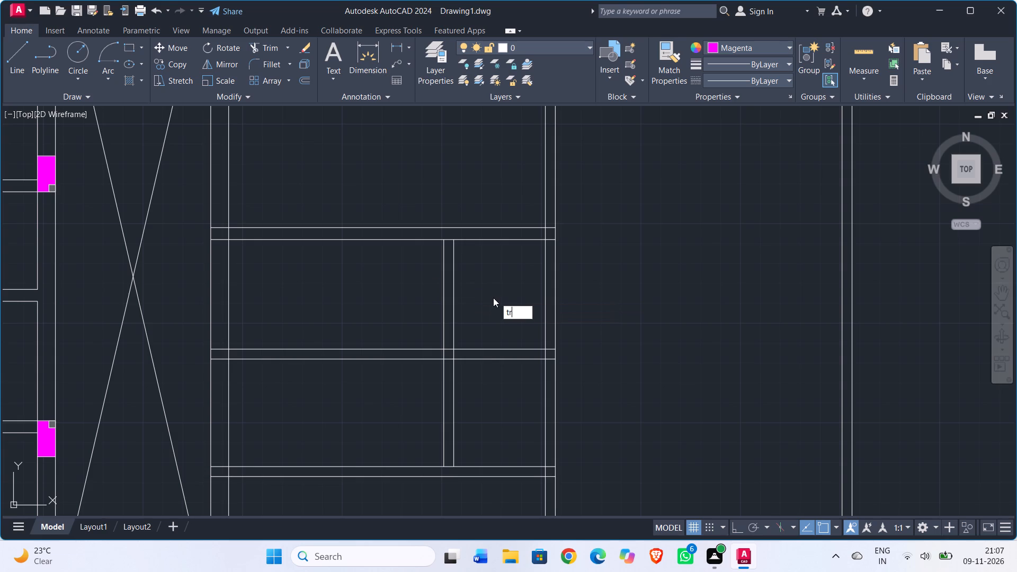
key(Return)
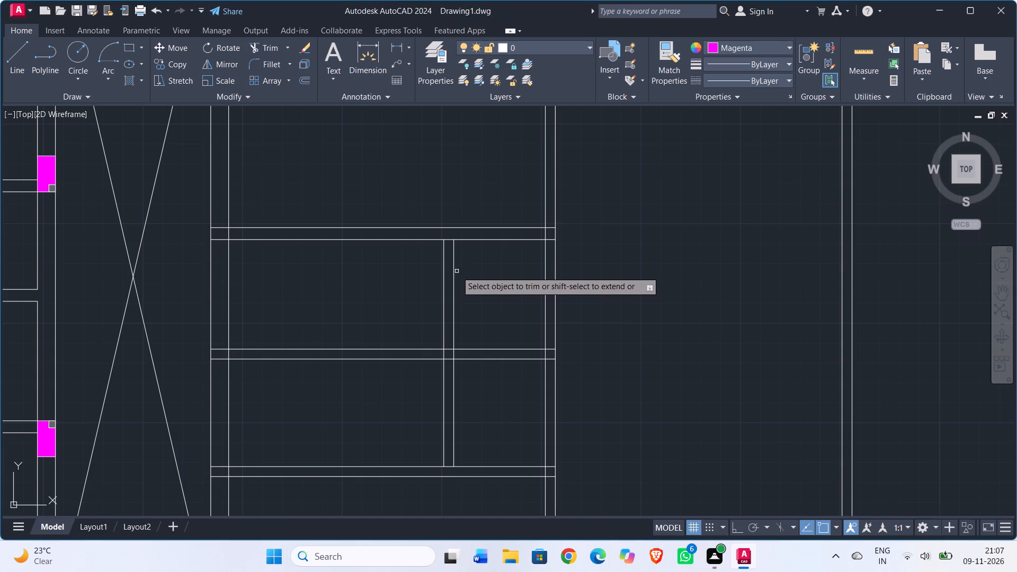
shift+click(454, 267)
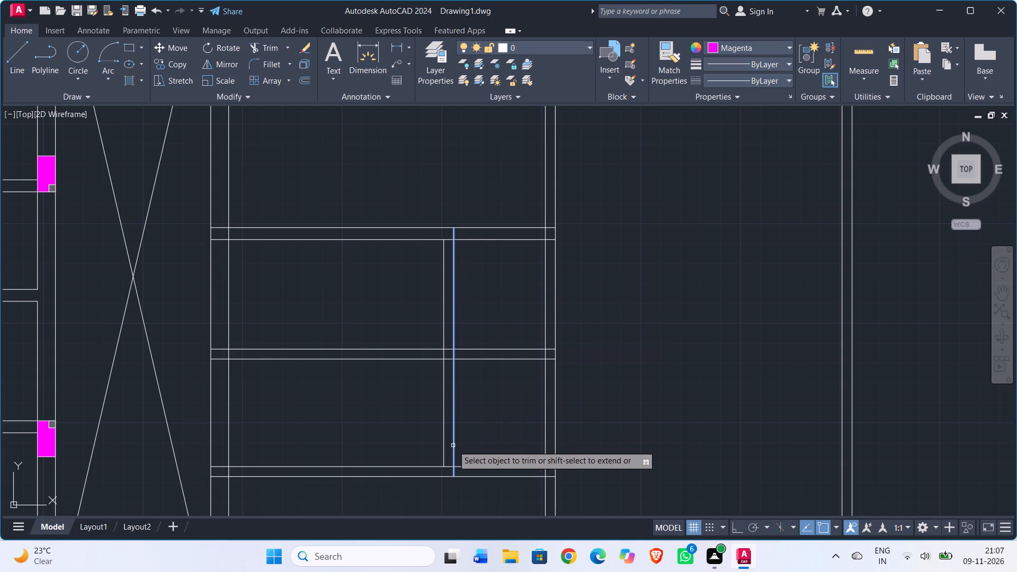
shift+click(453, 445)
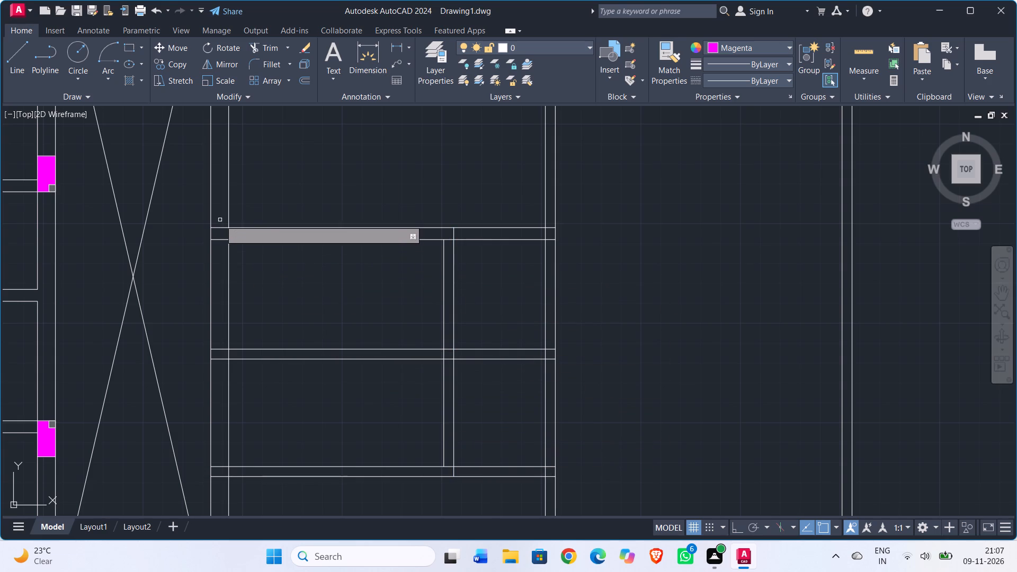
Trim the three partitions' west ends at the crossed bay's east wall and open the wall's east face at each junction.
click(219, 222)
click(218, 255)
scroll(225, 236, up, 2)
click(225, 234)
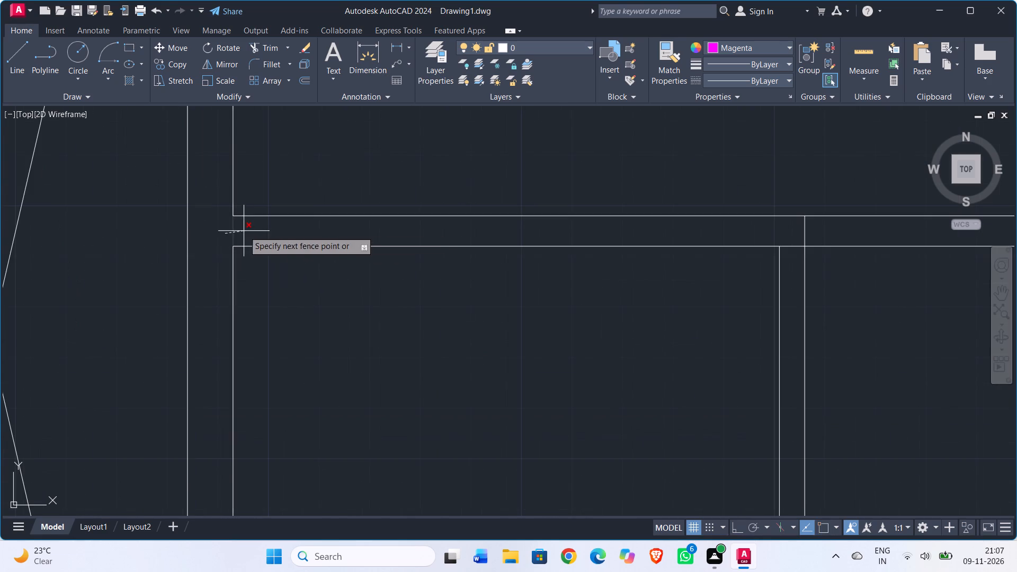
click(245, 230)
scroll(234, 234, down, 2)
drag(224, 342, 224, 351)
click(228, 368)
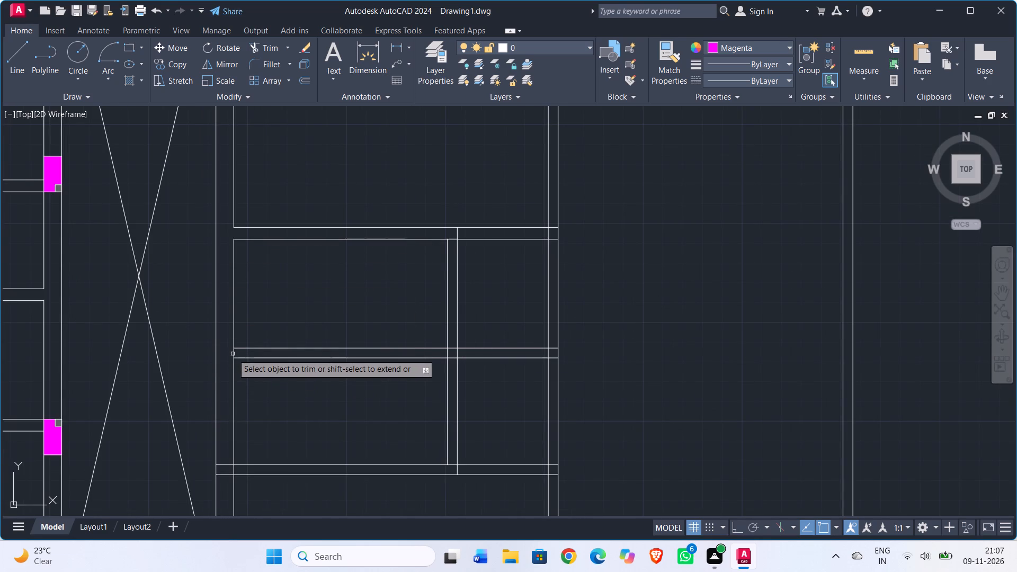
click(235, 353)
click(221, 460)
click(225, 480)
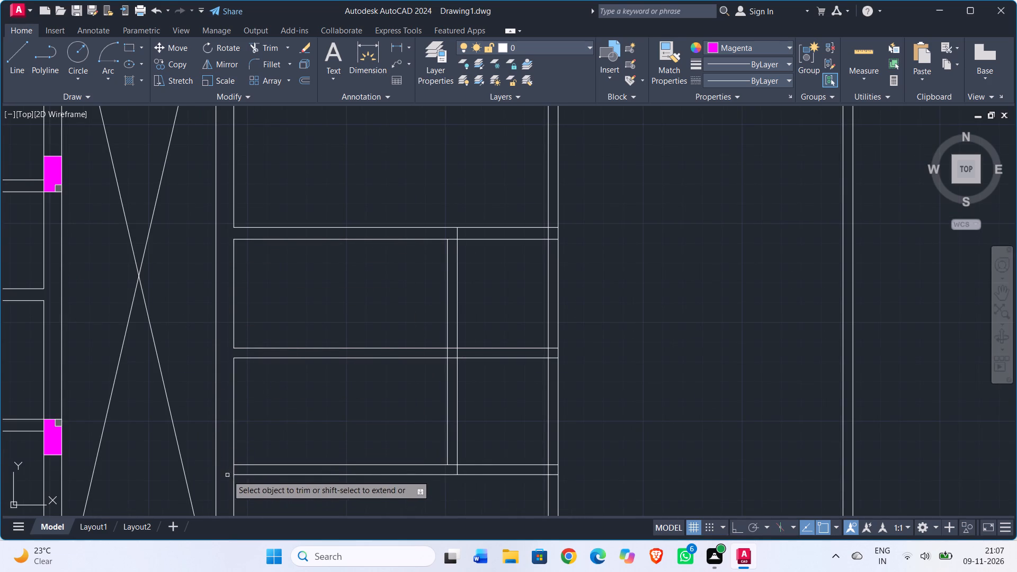
click(233, 470)
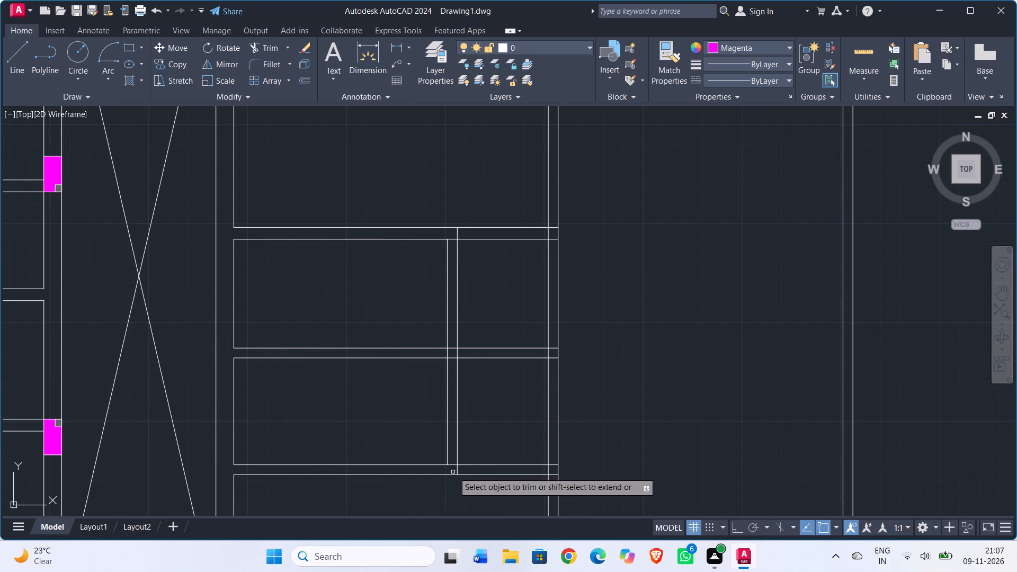
Trim the cross partition's line inside the third partition and all partition ends crossing the room's east wall.
click(457, 470)
scroll(551, 481, up, 1)
click(551, 480)
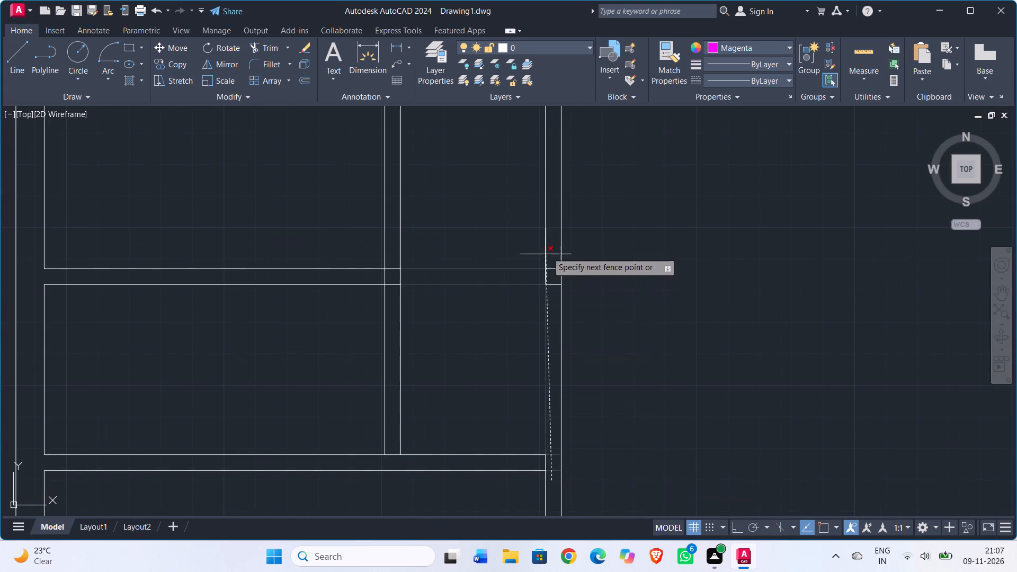
scroll(558, 218, down, 2)
middle_drag(550, 180, 541, 275)
scroll(545, 264, up, 2)
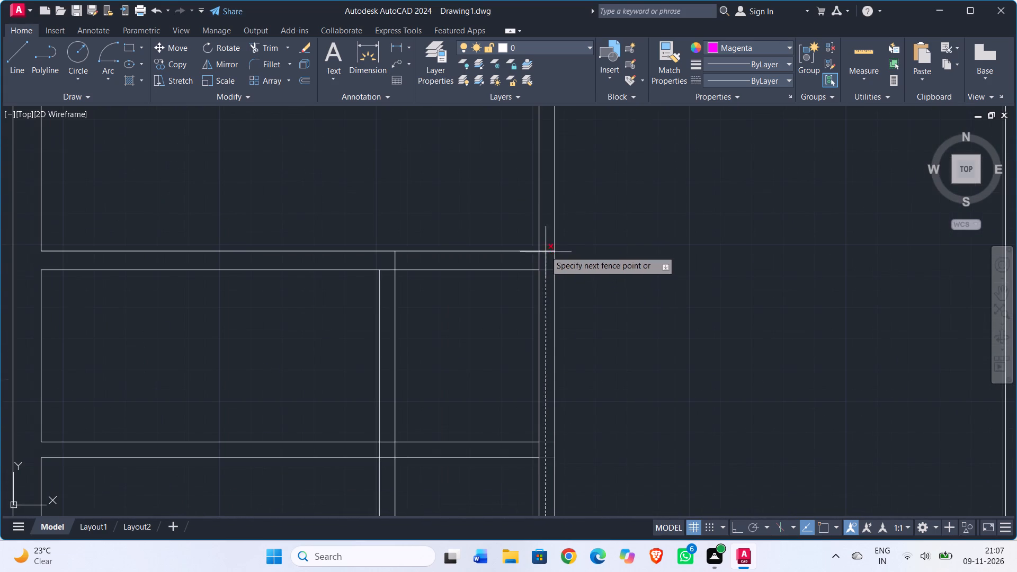
click(548, 231)
Trim the overlapping lines where the cross partition meets the first, second and third partition walls.
click(397, 257)
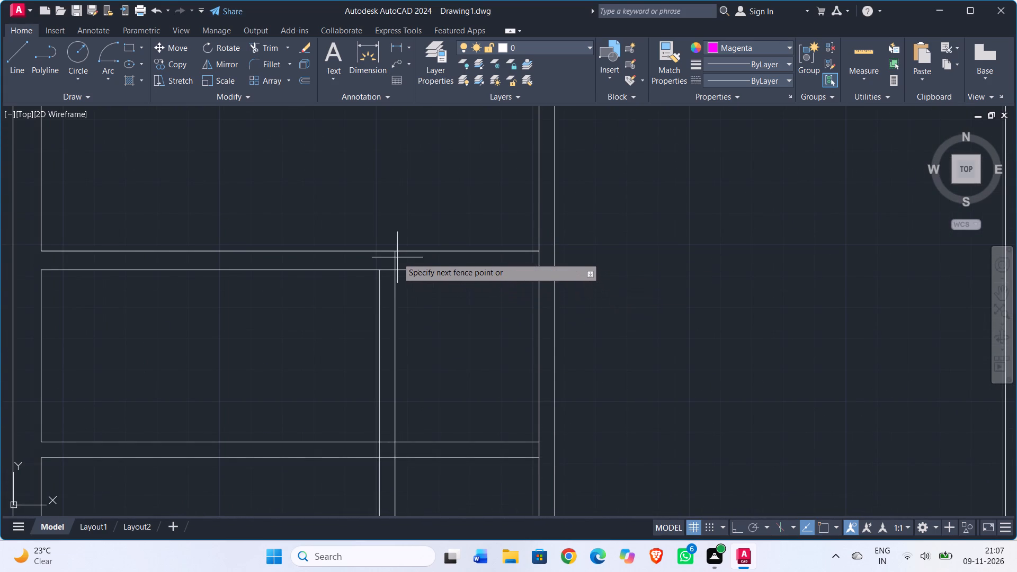
click(387, 272)
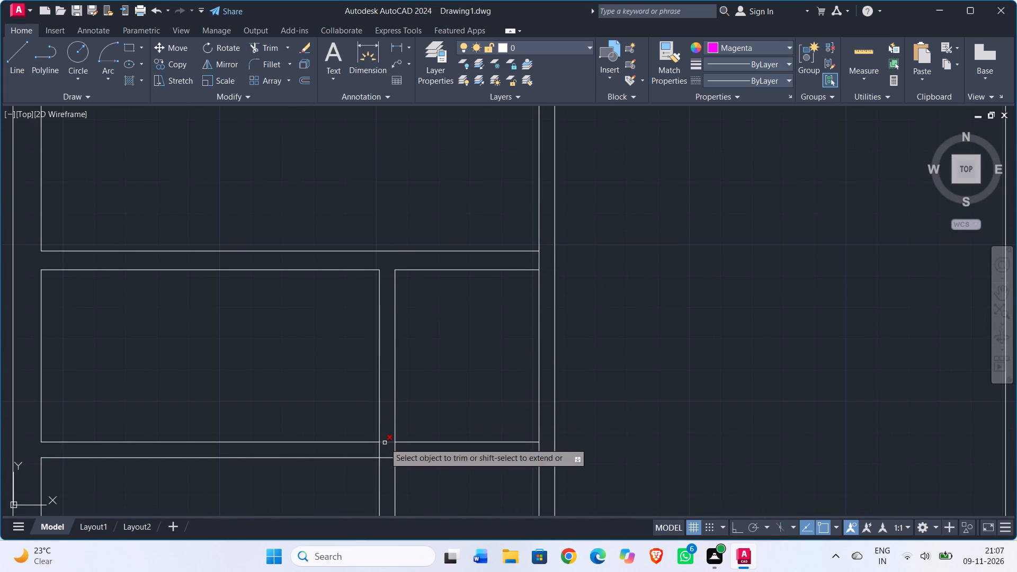
click(386, 436)
click(390, 464)
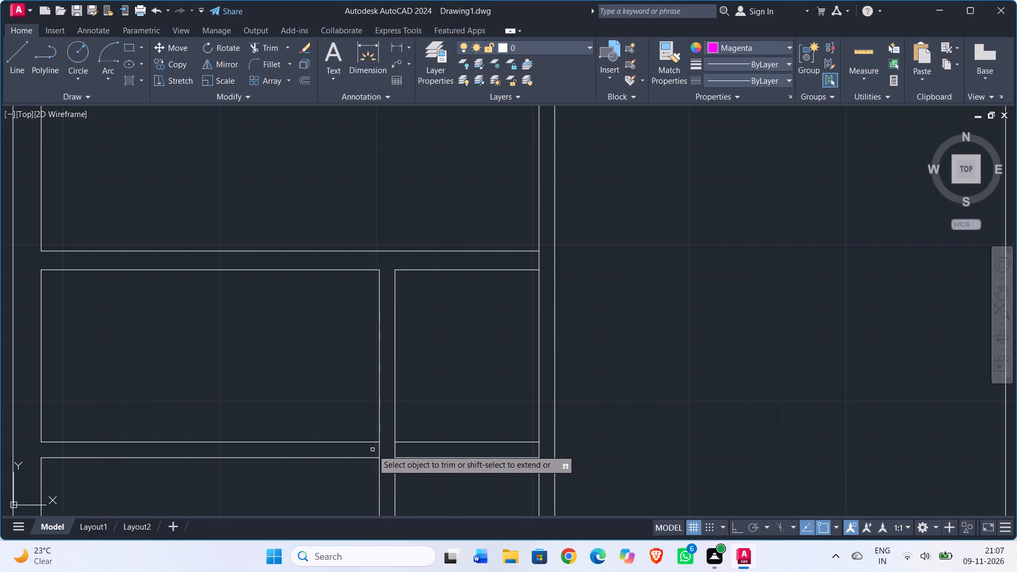
click(372, 450)
click(410, 451)
scroll(407, 453, down, 1)
middle_drag(408, 443, 395, 302)
scroll(373, 429, up, 1)
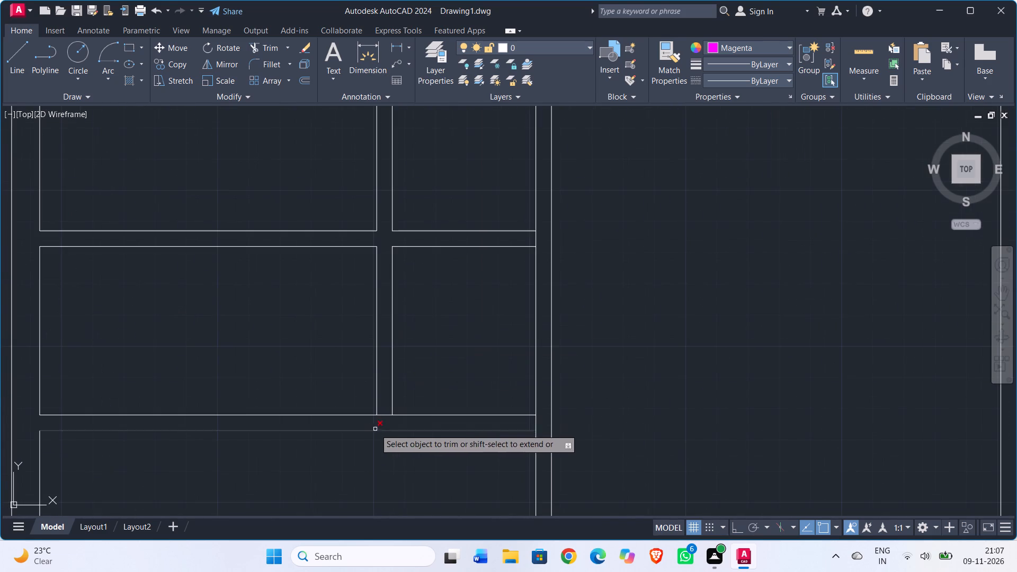
click(382, 417)
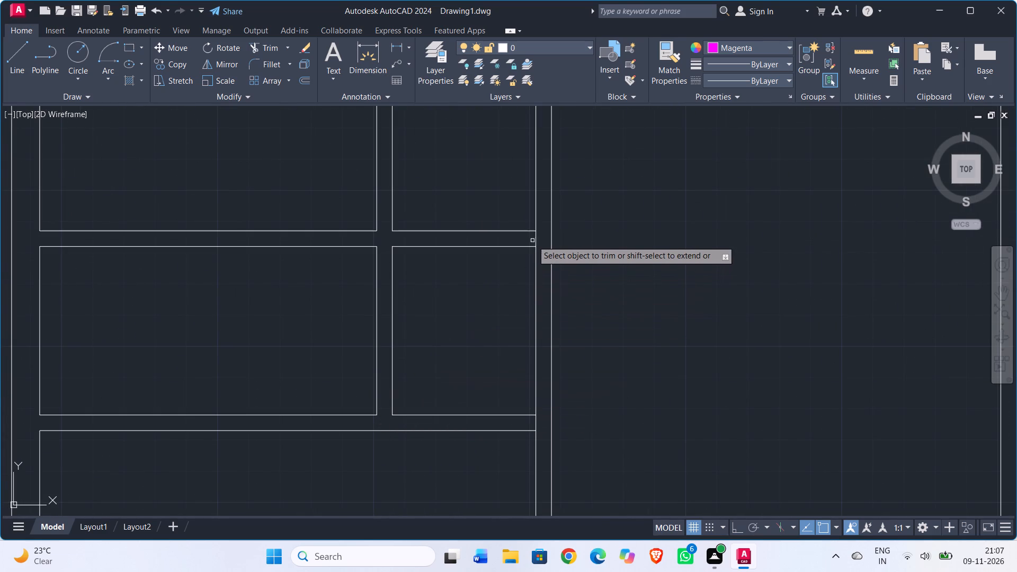
Trim the inner face of the room's east wall where the three partition walls join it.
click(534, 239)
click(536, 423)
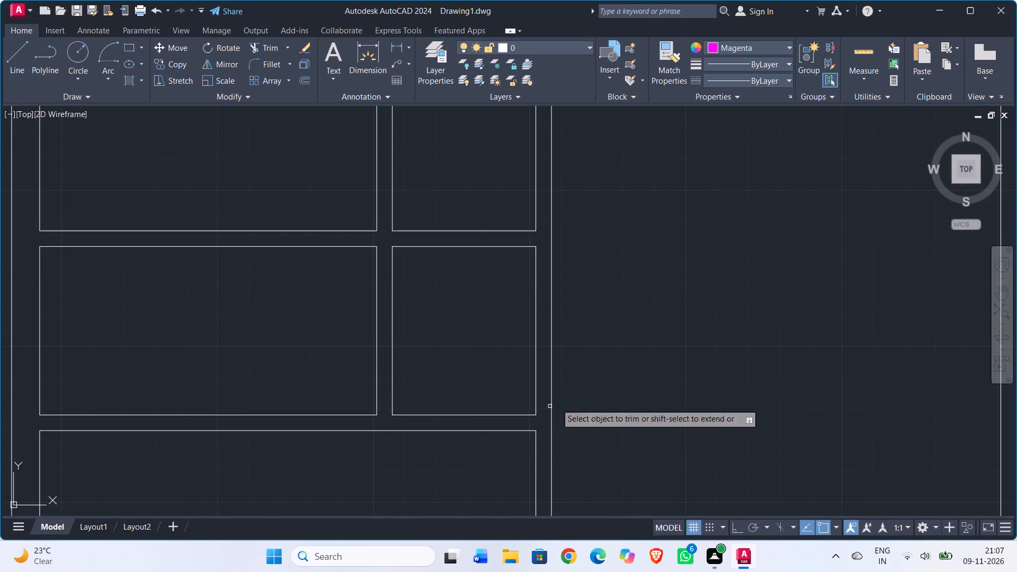
scroll(617, 337, down, 1)
middle_drag(614, 334, 585, 471)
scroll(538, 298, up, 1)
click(533, 294)
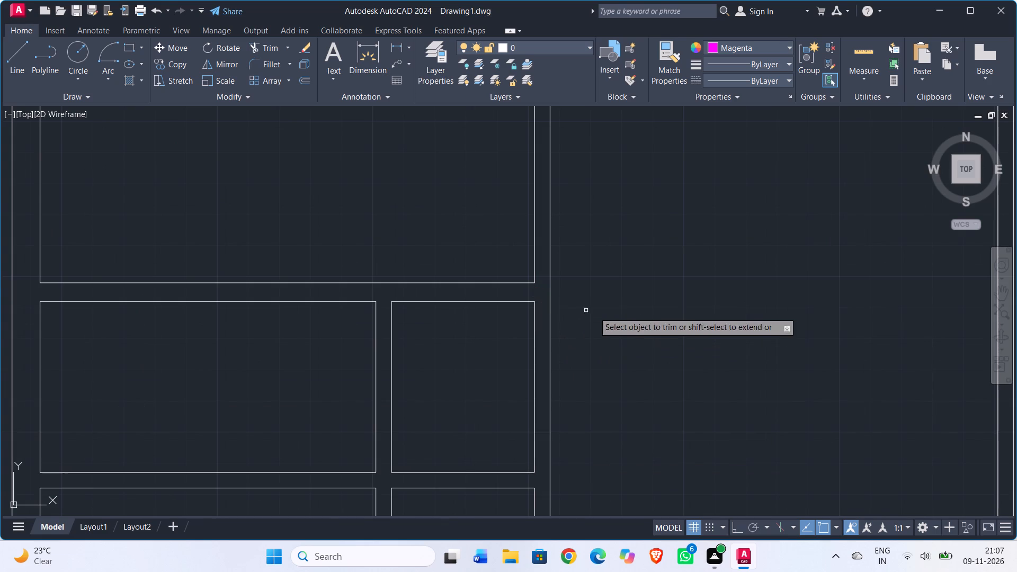
scroll(601, 315, down, 1)
key(Escape)
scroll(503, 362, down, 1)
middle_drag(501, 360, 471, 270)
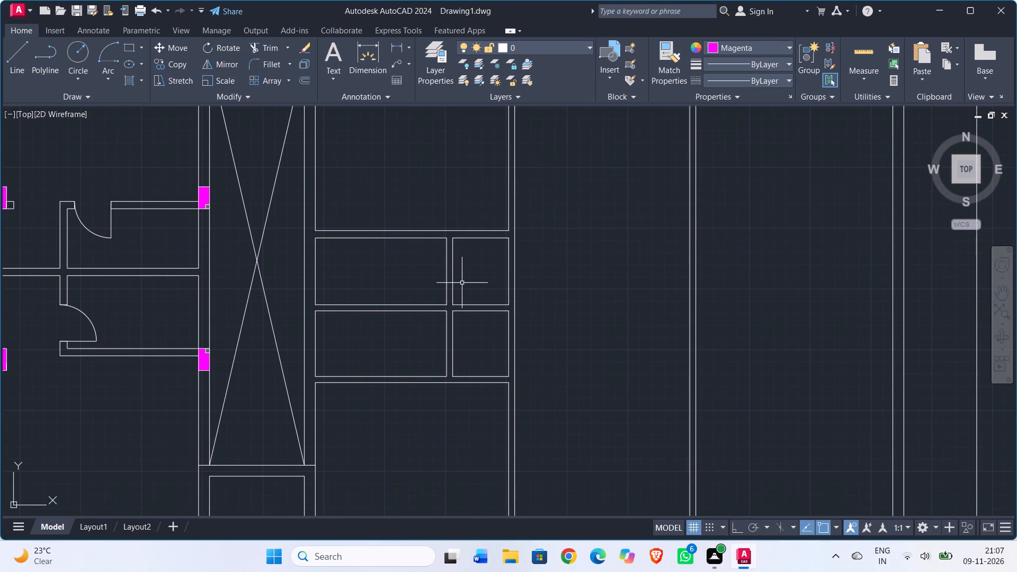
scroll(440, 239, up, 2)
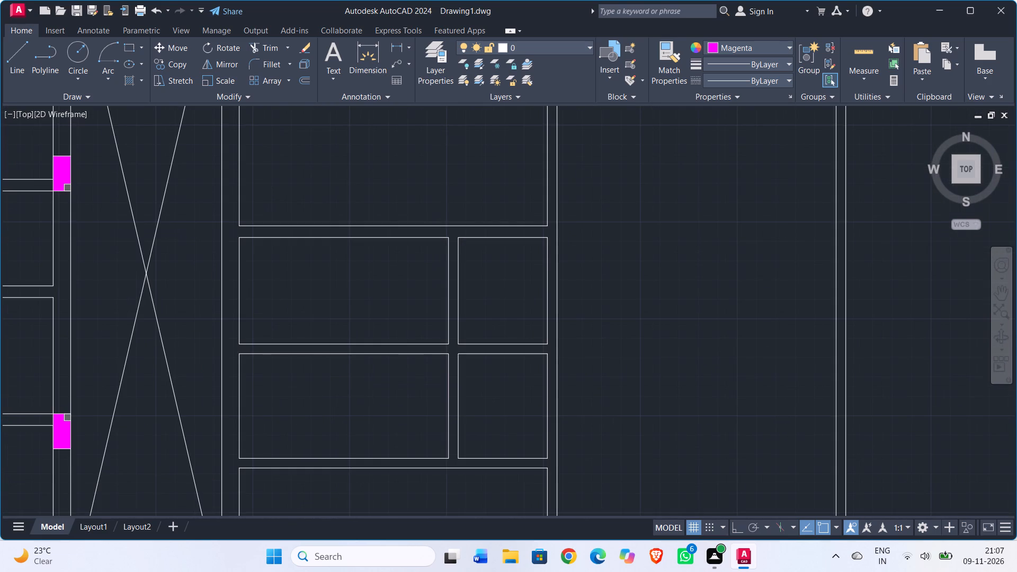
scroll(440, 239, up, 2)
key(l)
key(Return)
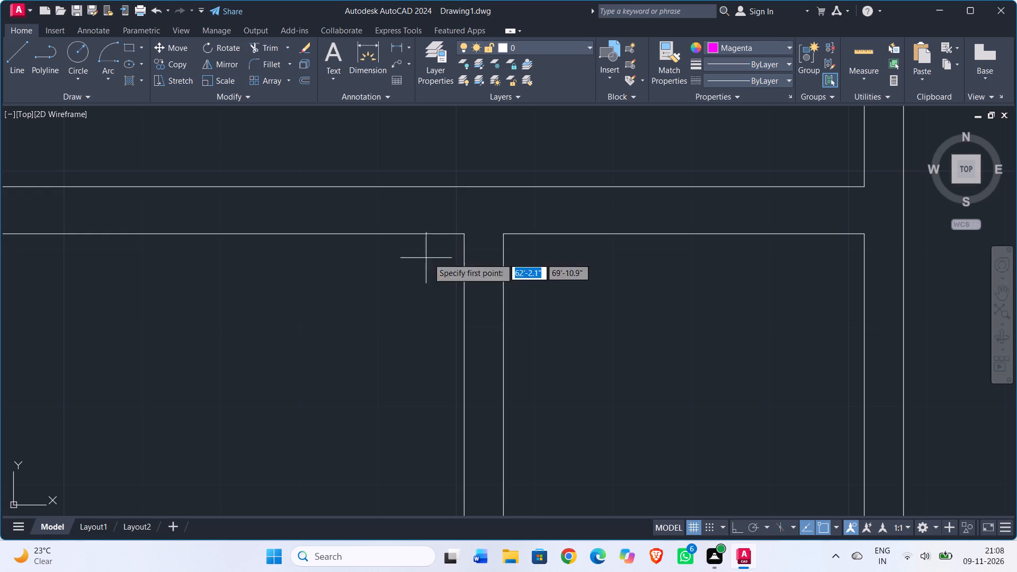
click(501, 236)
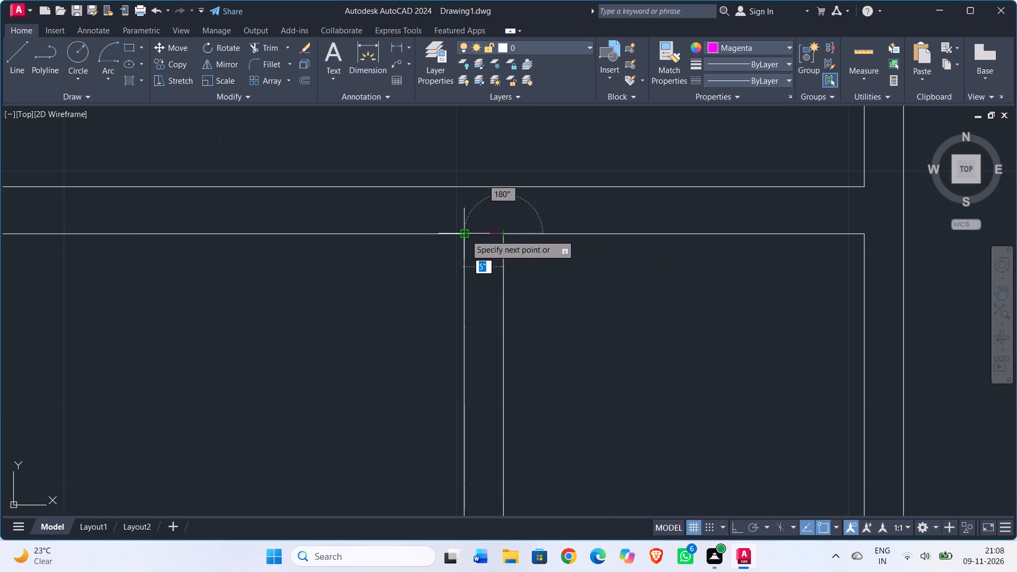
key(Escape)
Set the current colour to ByLayer and draw a 5" line closing the cross partition's north end at the first partition.
click(717, 51)
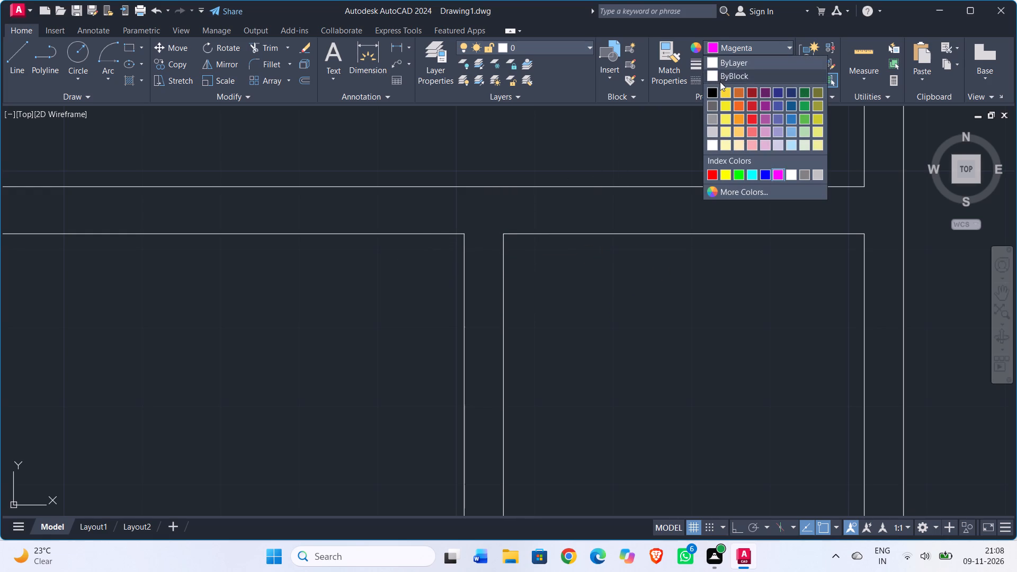
click(726, 67)
key(l)
key(Return)
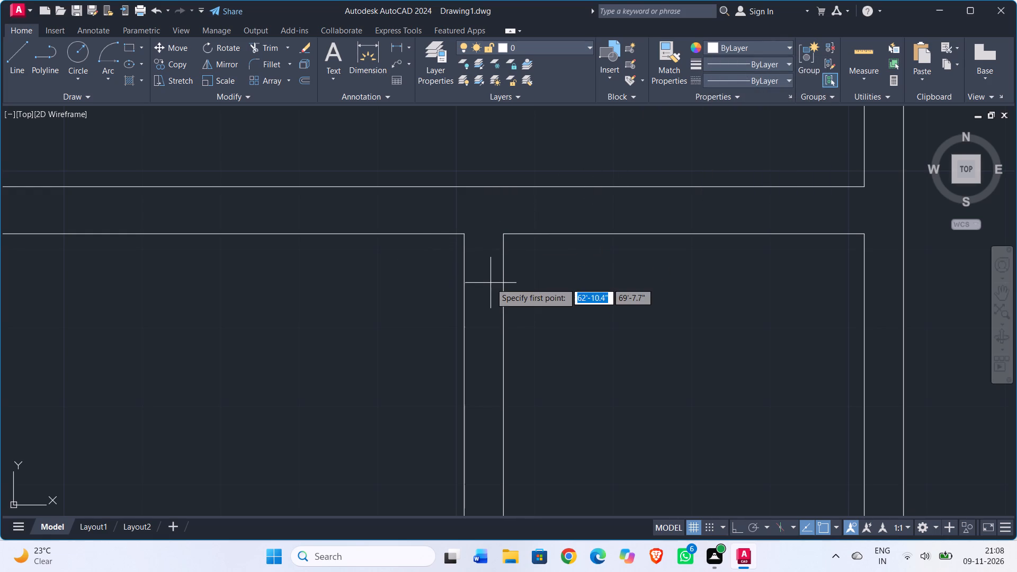
click(505, 236)
click(467, 237)
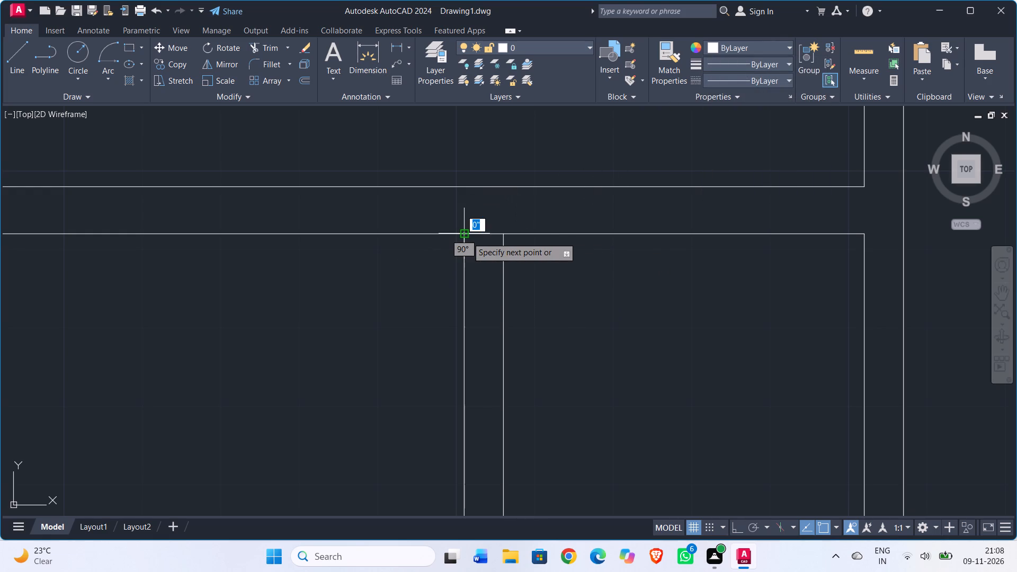
key(Escape)
Offset the closing line at the cross partition's north end 6" southward.
text(off)
key(Return)
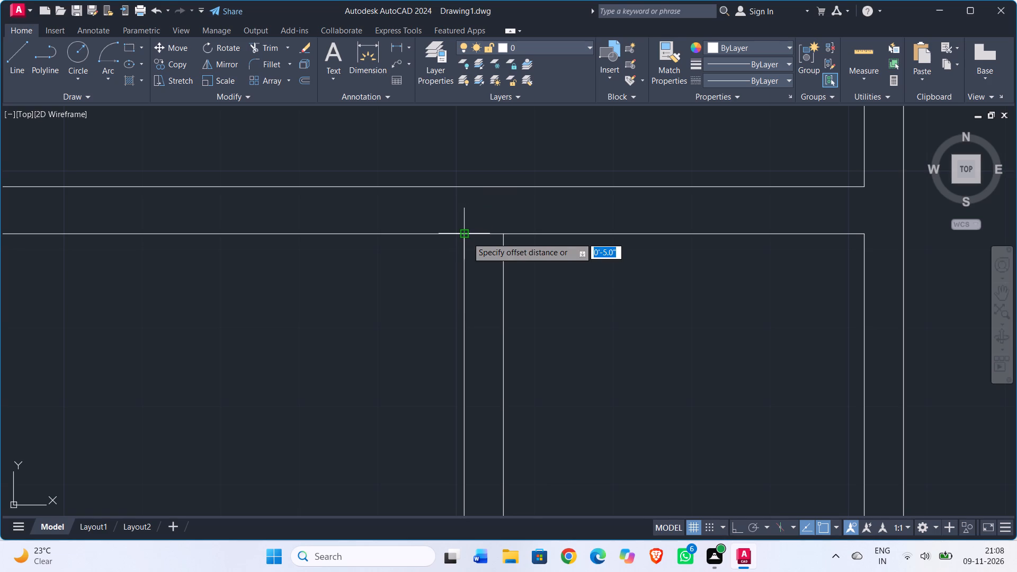
text(6")
key(Return)
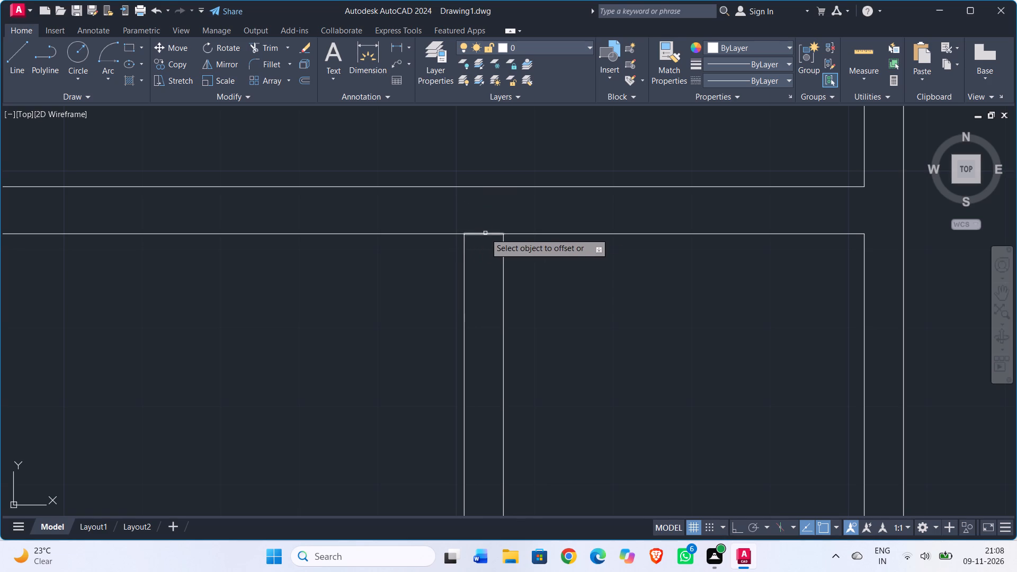
click(485, 233)
click(490, 309)
key(Escape)
Offset the short jamb line near the cross partition's north end 2'6" southward to mark the northern door opening.
text(off)
key(Return)
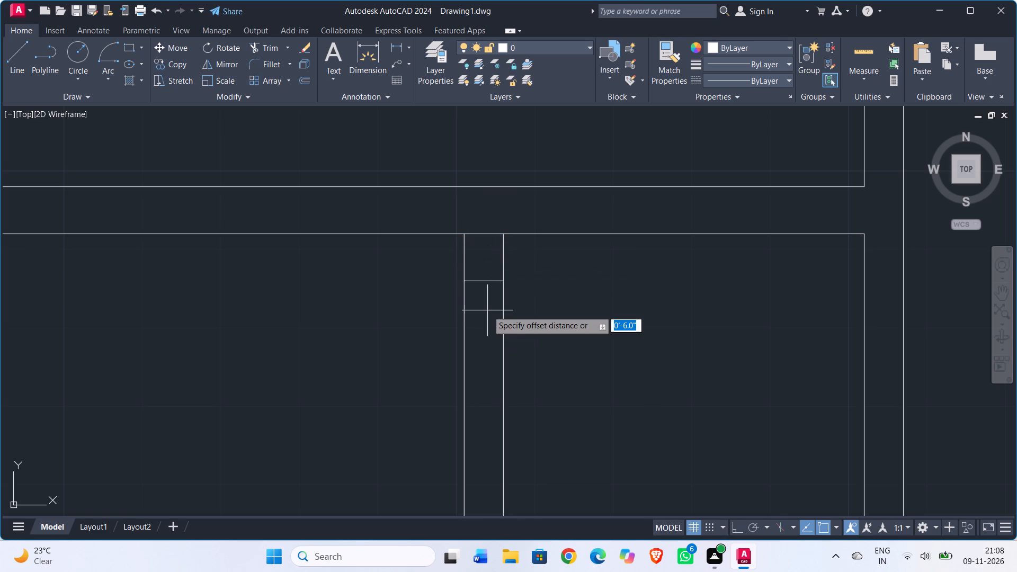
text(2'6")
key(Return)
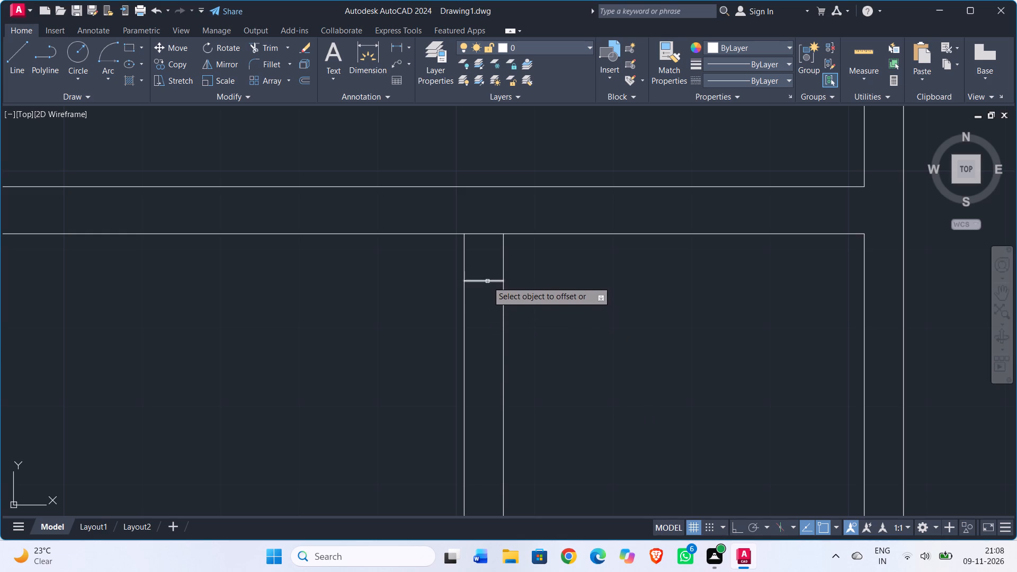
drag(487, 281, 487, 289)
drag(503, 356, 500, 363)
scroll(493, 371, down, 2)
middle_drag(493, 371, 469, 290)
middle_drag(463, 400, 460, 389)
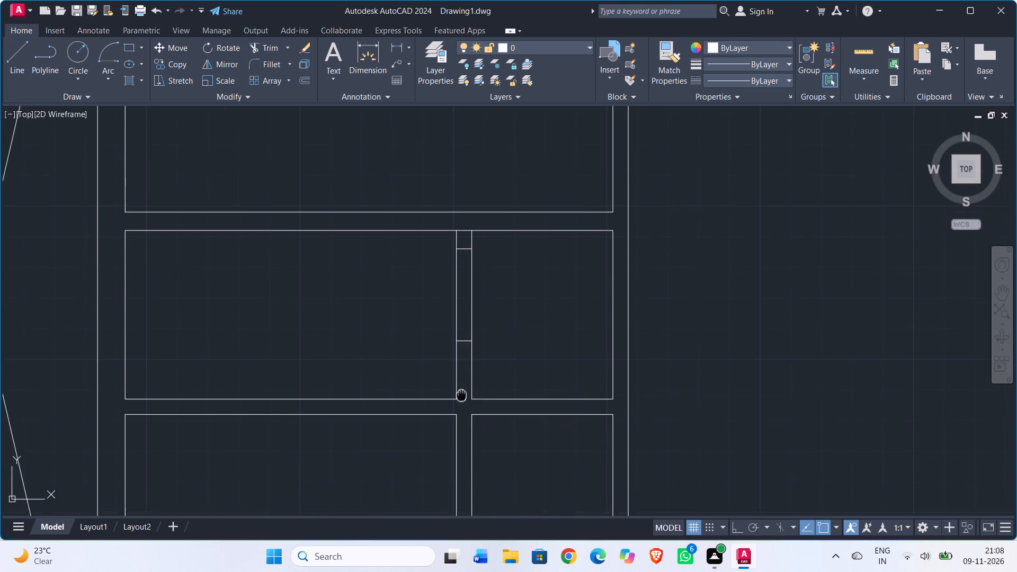
middle_drag(460, 389, 453, 363)
key(Escape)
Draw a short line closing the cross partition's south end where it meets the third partition wall.
key(l)
key(Return)
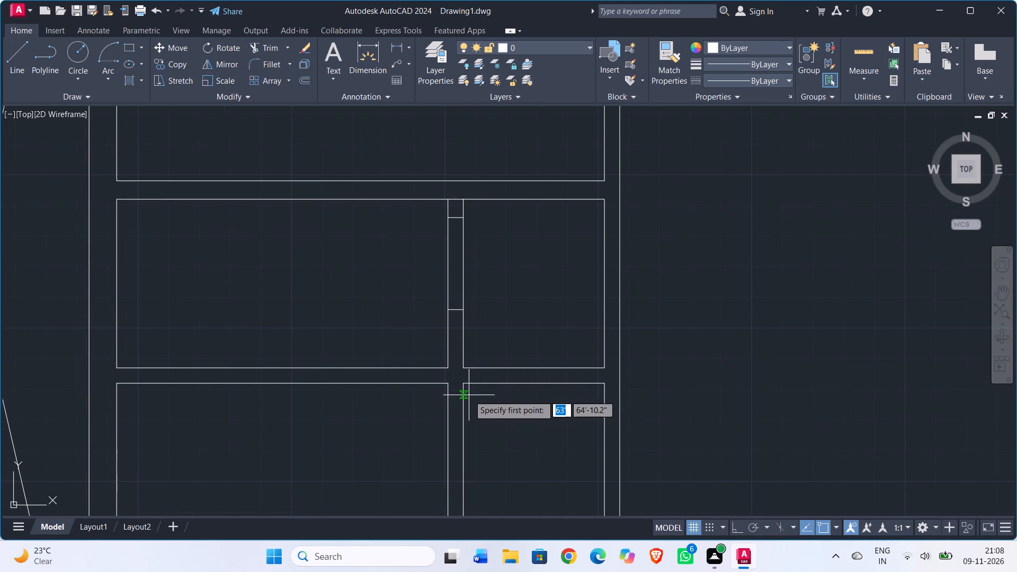
middle_drag(493, 476, 454, 345)
scroll(427, 439, up, 1)
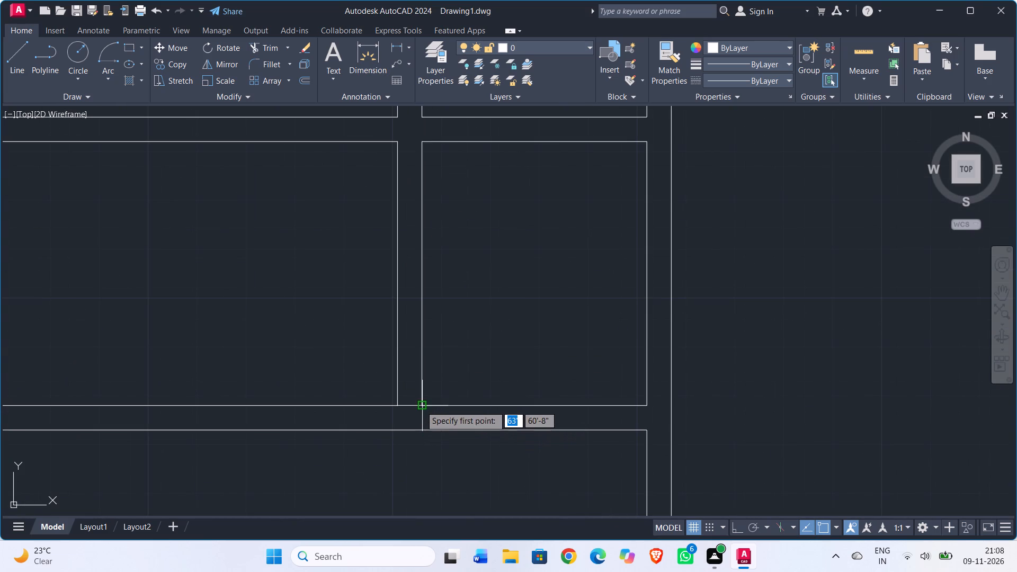
click(421, 406)
click(397, 404)
key(Escape)
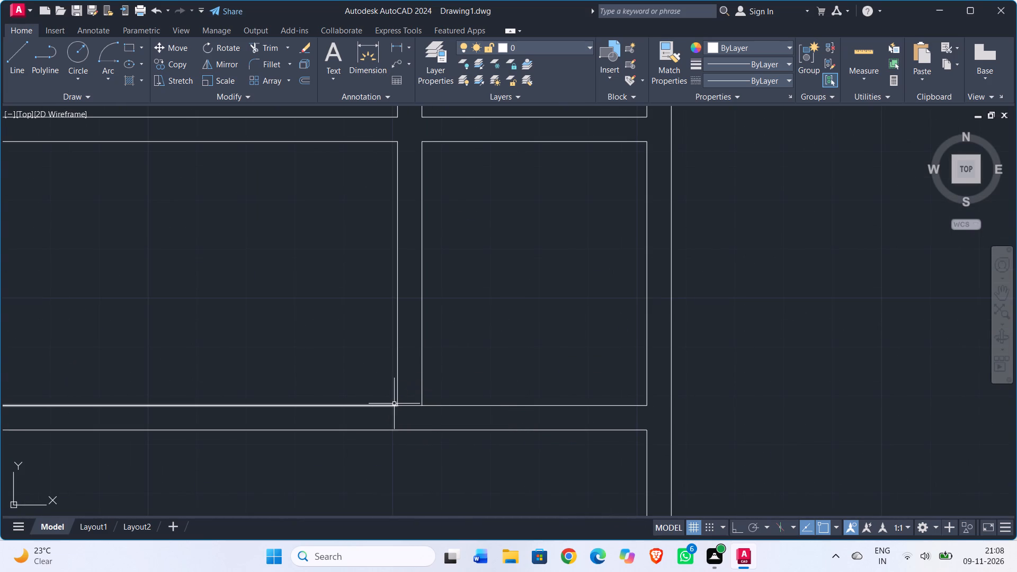
Offset the closing line at the cross partition's south end 6" northward.
text(off)
key(Return)
text(6")
key(Return)
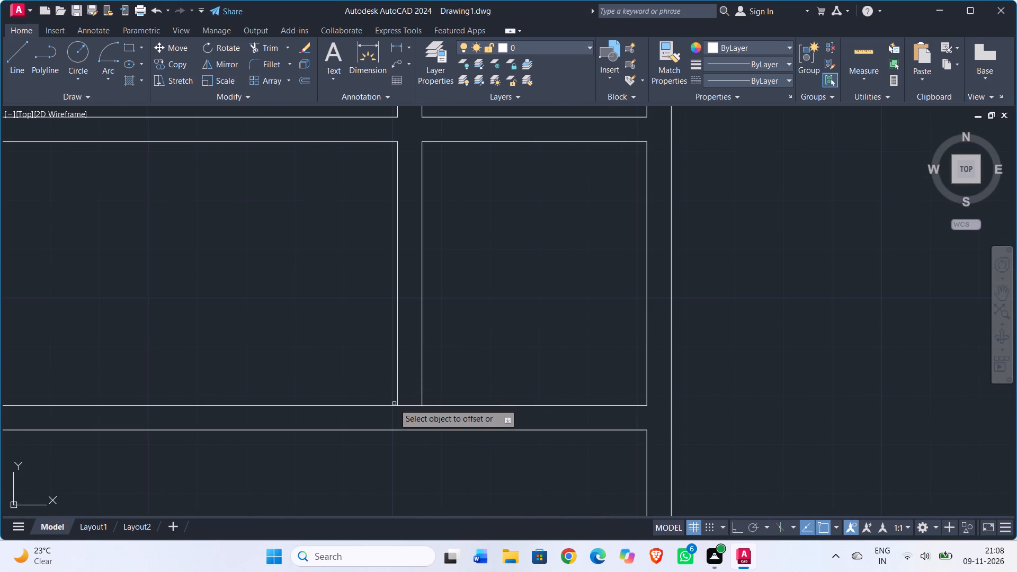
click(409, 405)
click(402, 350)
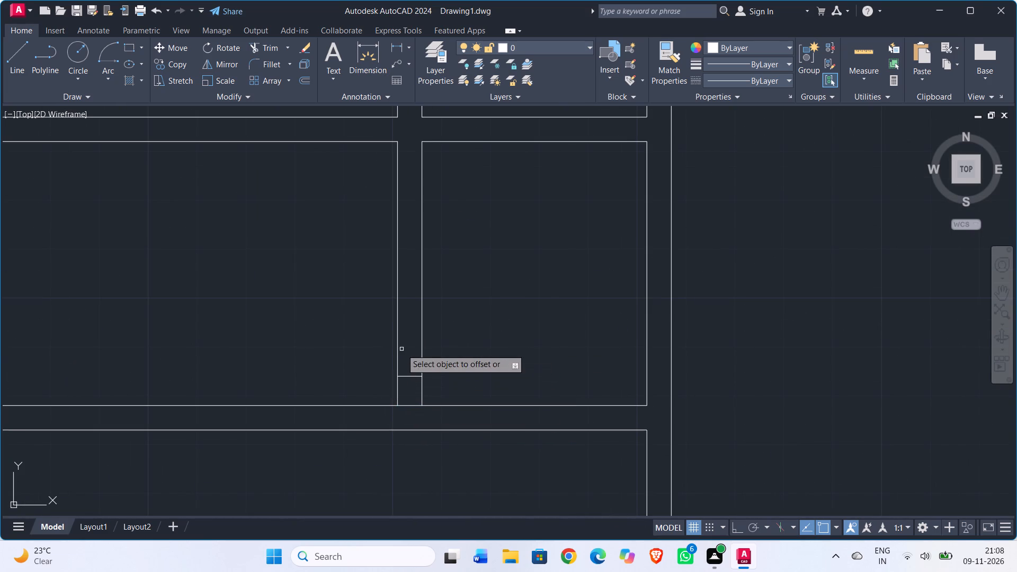
key(Escape)
Offset the new jamb line near the cross partition's south end 2'6" northward to mark the southern door opening.
text(off)
key(Return)
text(2'6")
key(Return)
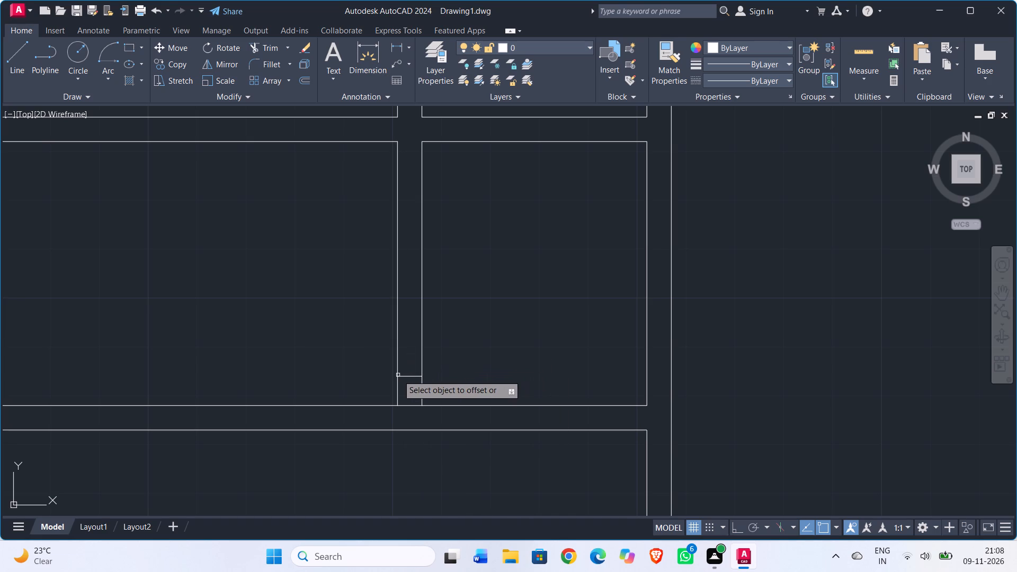
click(412, 374)
click(405, 301)
key(Escape)
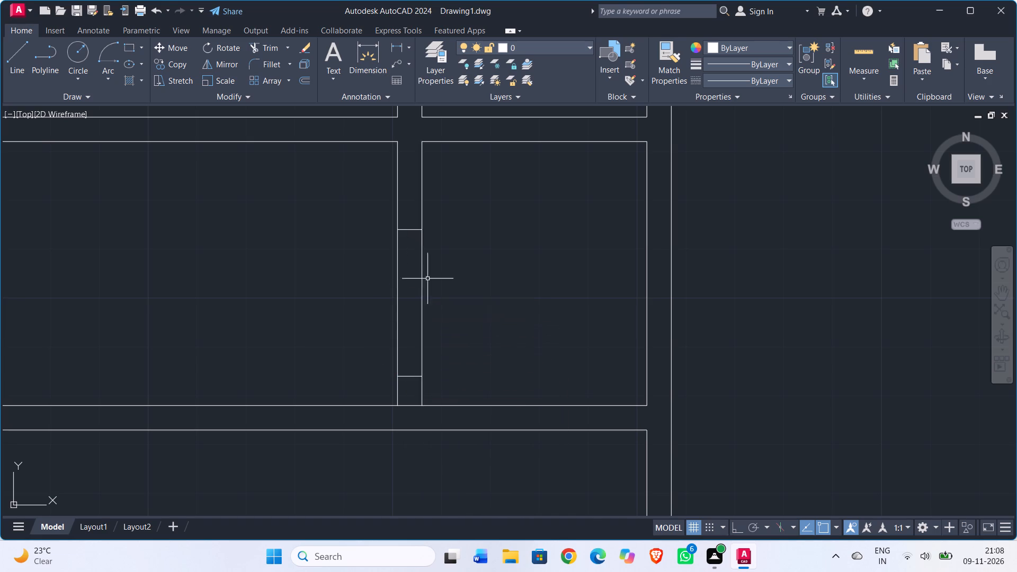
Turn on ortho mode while starting a trial line at the northern opening's south jamb.
scroll(462, 242, down, 2)
middle_drag(462, 242, 431, 338)
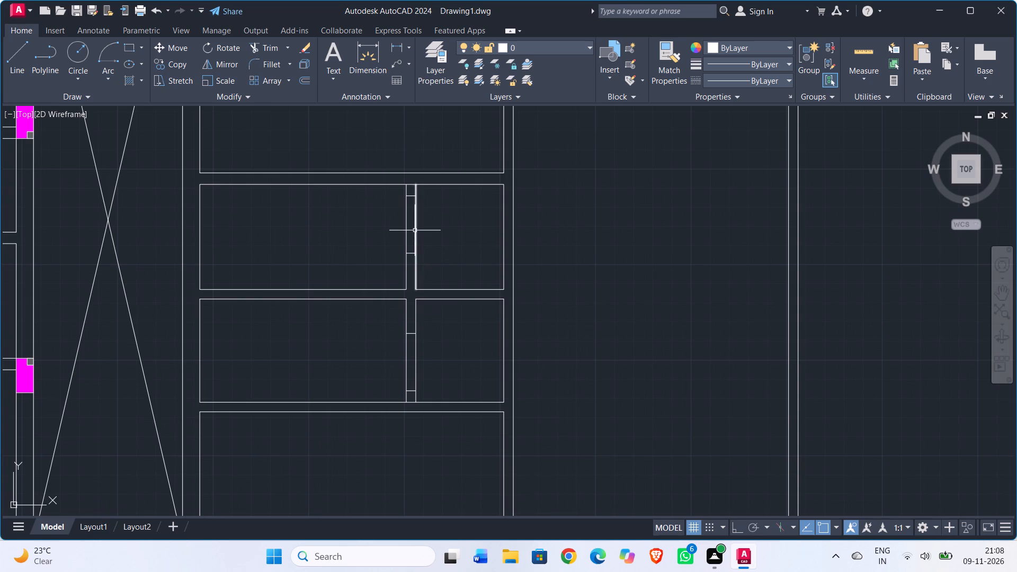
key(l)
key(Return)
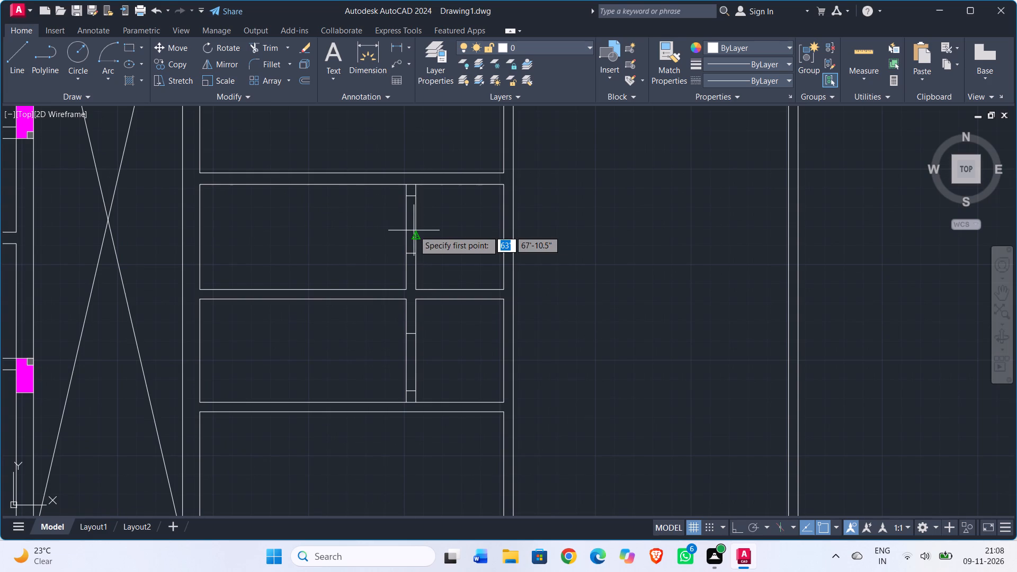
scroll(414, 230, up, 2)
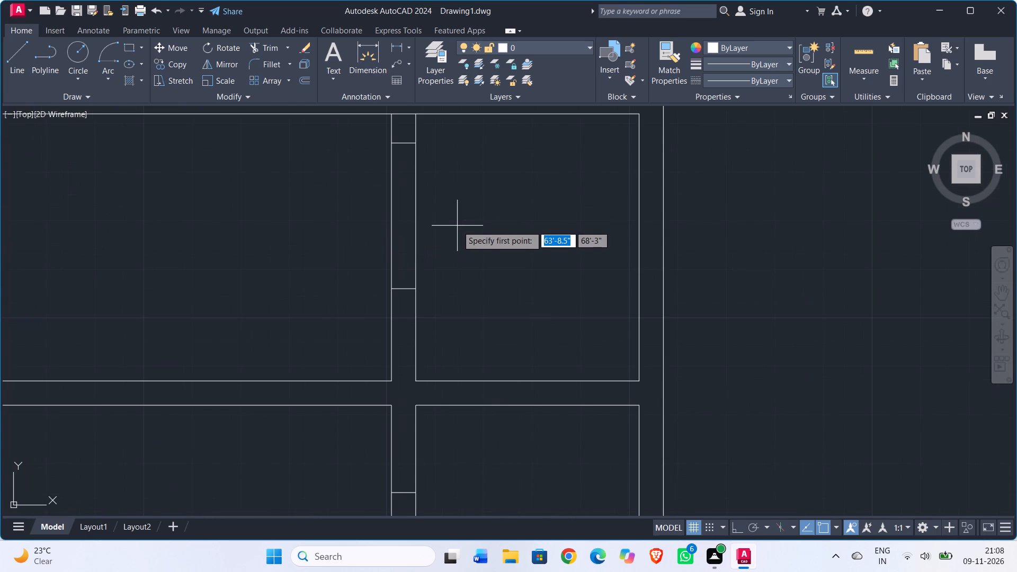
click(418, 290)
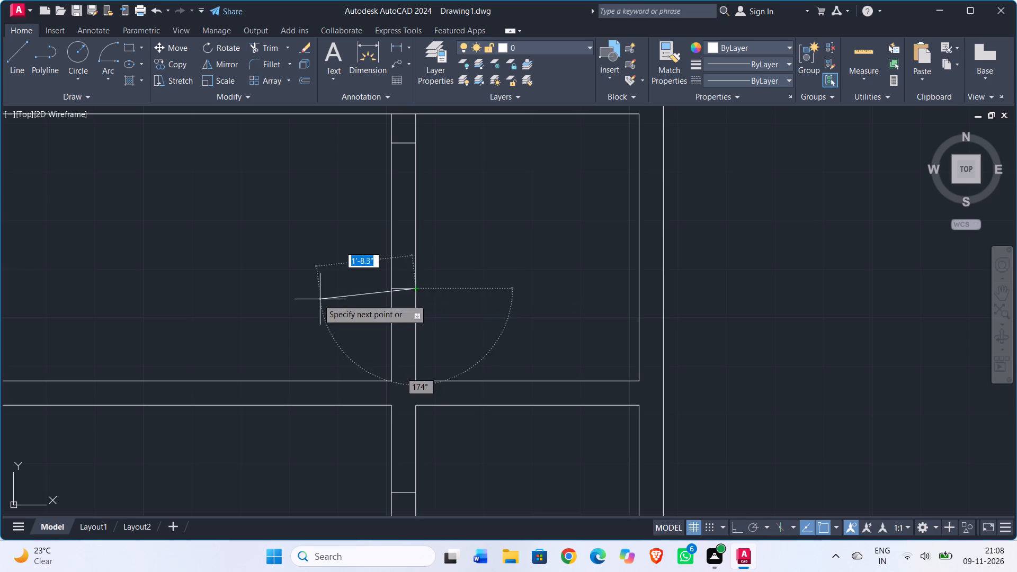
click(740, 528)
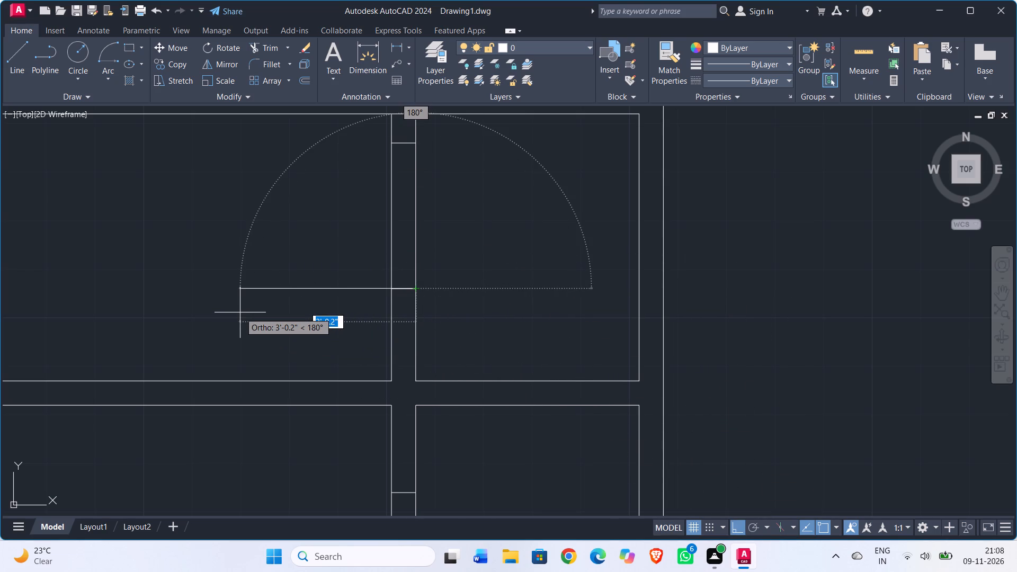
scroll(240, 312, down, 3)
scroll(245, 316, up, 2)
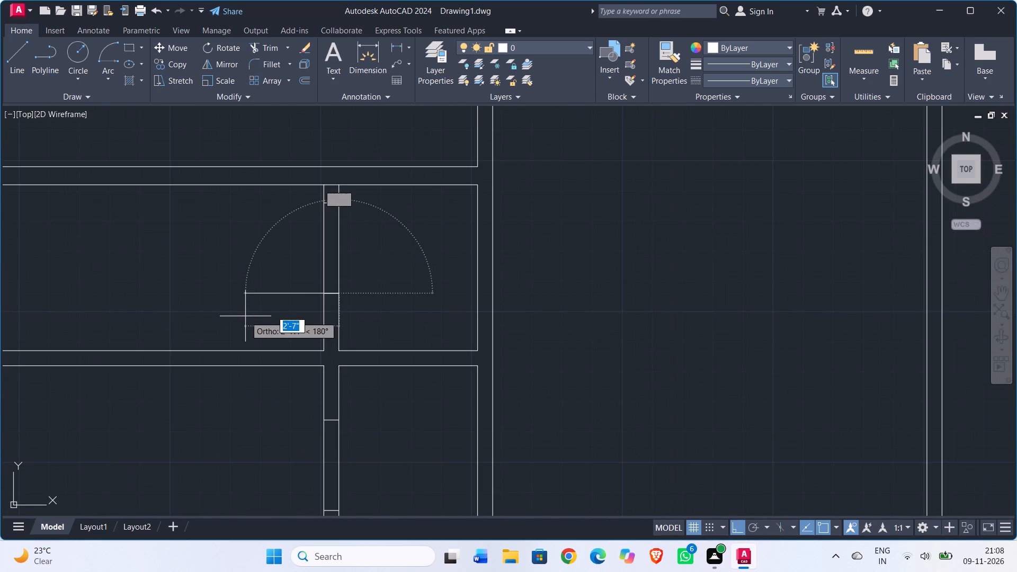
key(Escape)
Draw a 2'6" door leaf line westward from the east end of the northern opening's north jamb.
key(l)
key(Return)
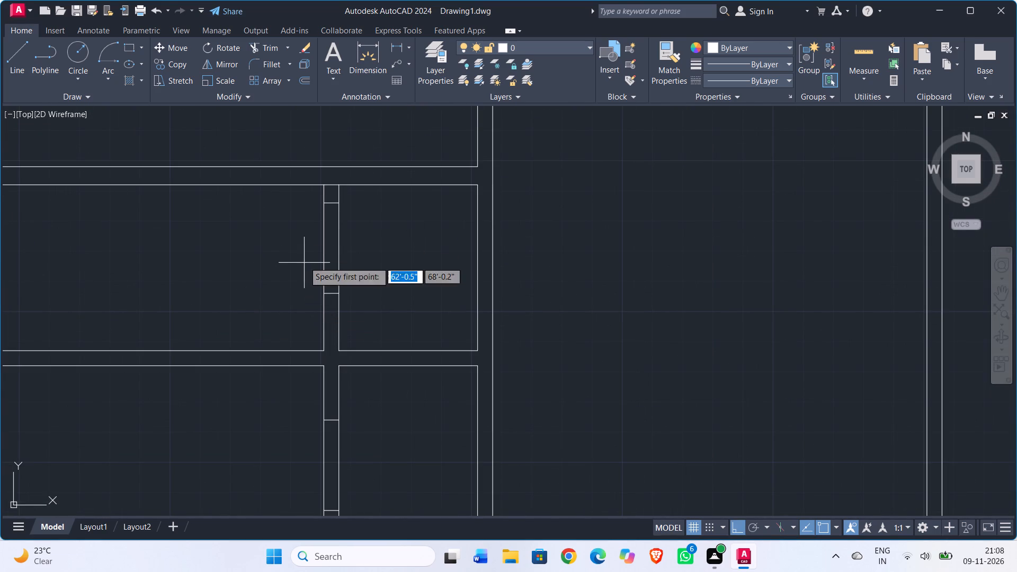
click(340, 206)
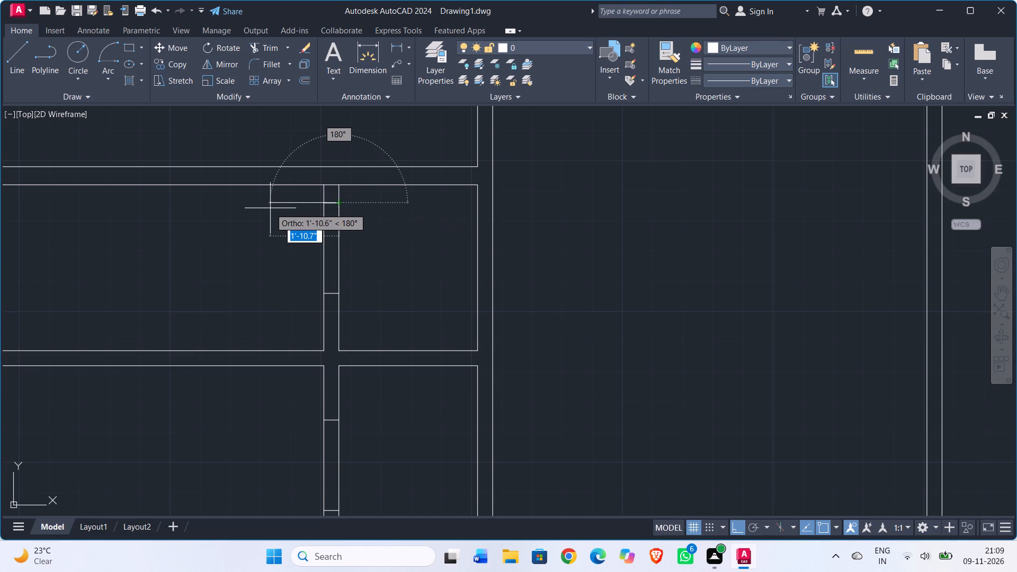
text(2'6")
key(Return)
key(Escape)
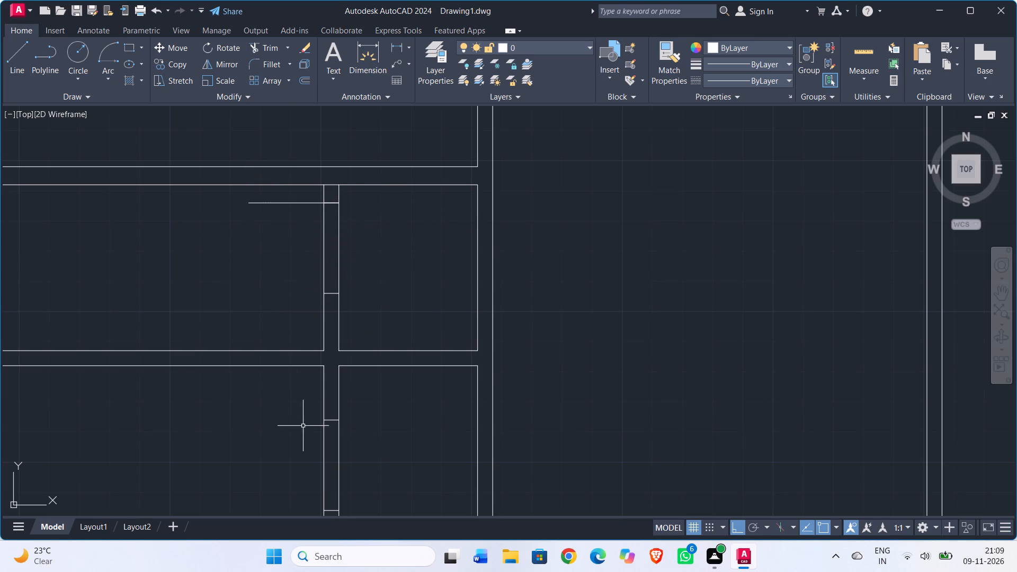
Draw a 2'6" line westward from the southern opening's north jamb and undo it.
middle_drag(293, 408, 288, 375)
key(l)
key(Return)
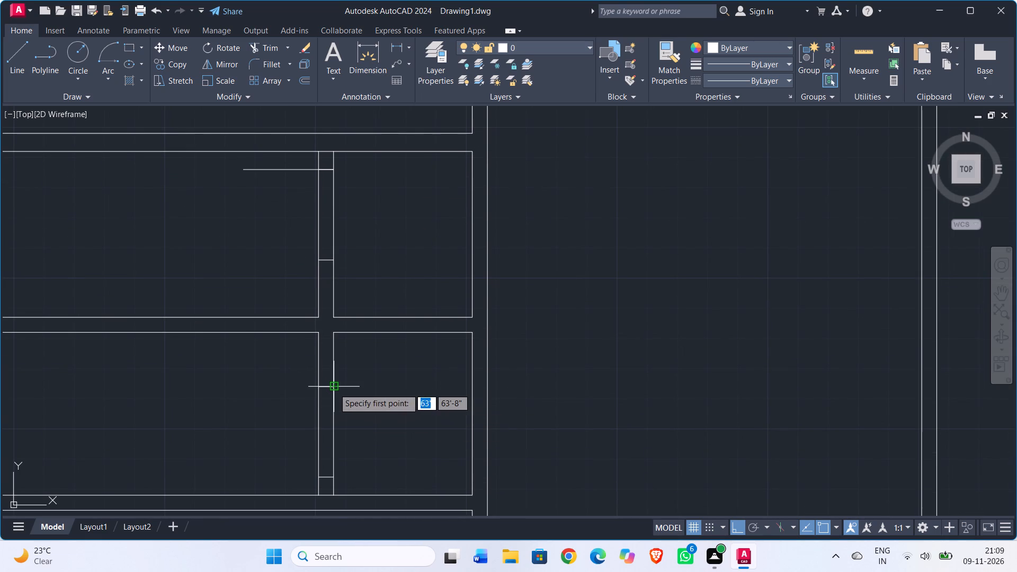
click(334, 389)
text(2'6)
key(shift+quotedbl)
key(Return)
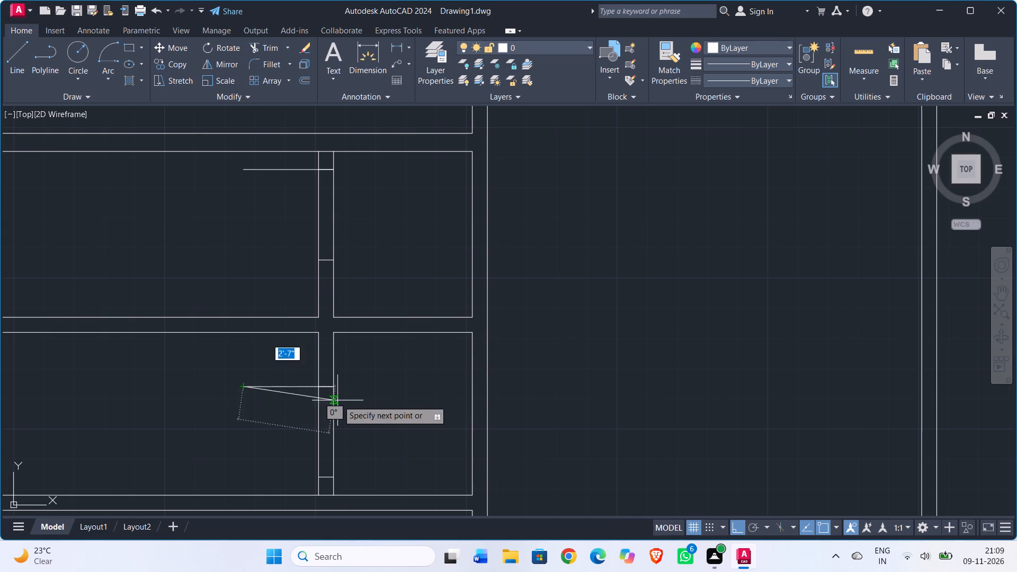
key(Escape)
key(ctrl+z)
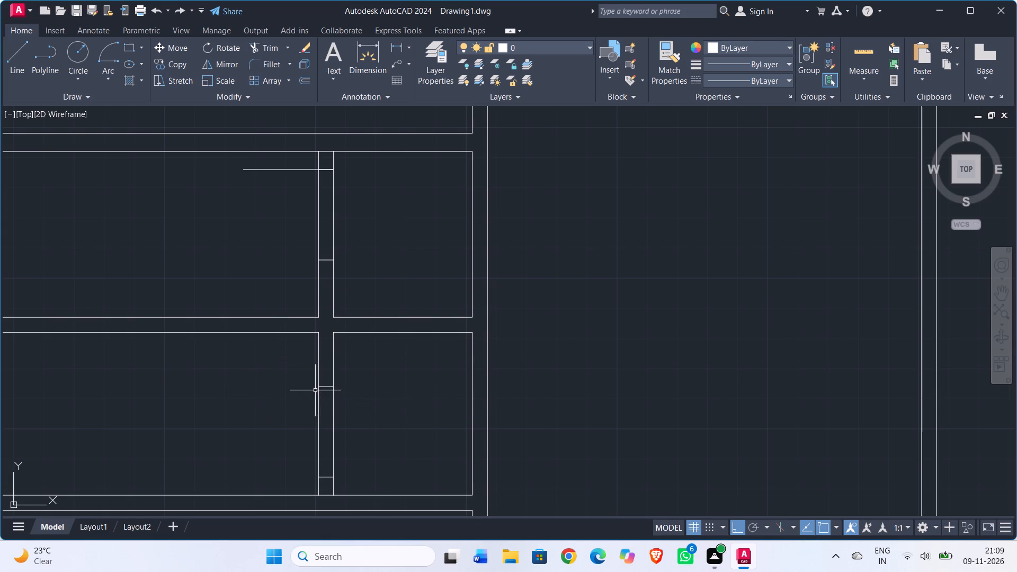
Draw a 2'6" door leaf line westward from the east end of the southern opening's south jamb.
key(l)
key(Return)
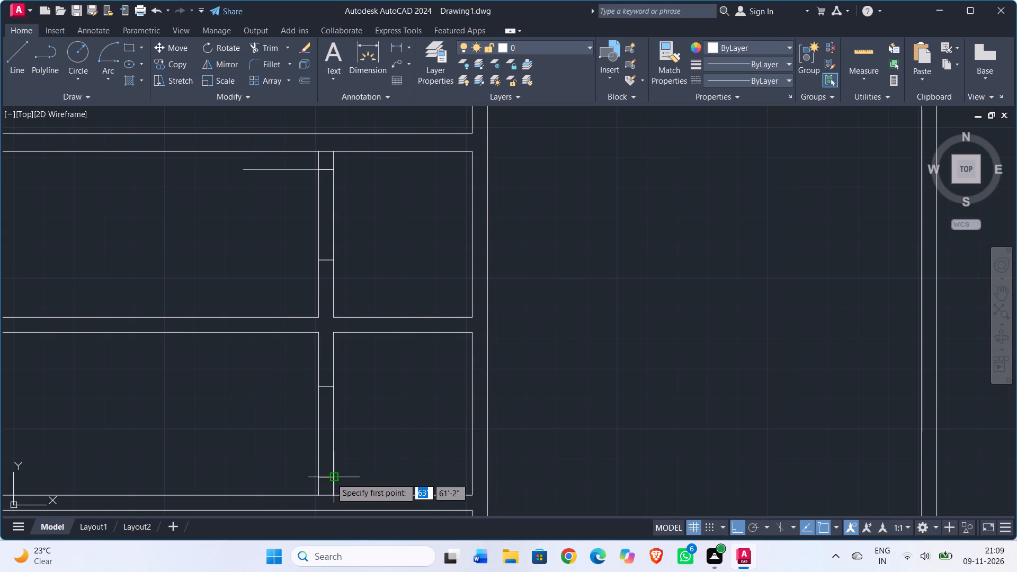
click(331, 478)
key(2)
key(apostrophe)
key(6)
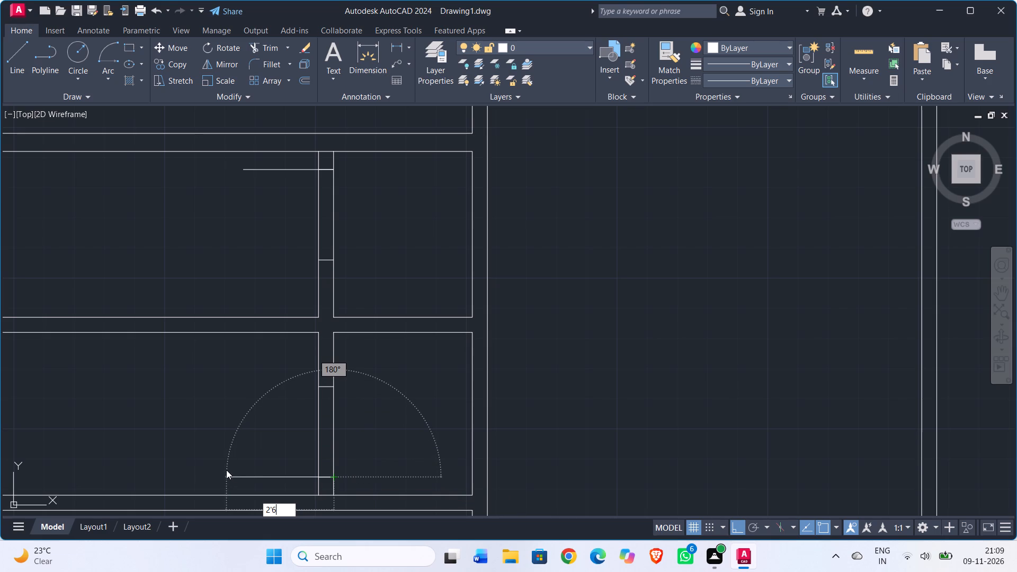
key(shift+quotedbl)
key(Return)
key(Escape)
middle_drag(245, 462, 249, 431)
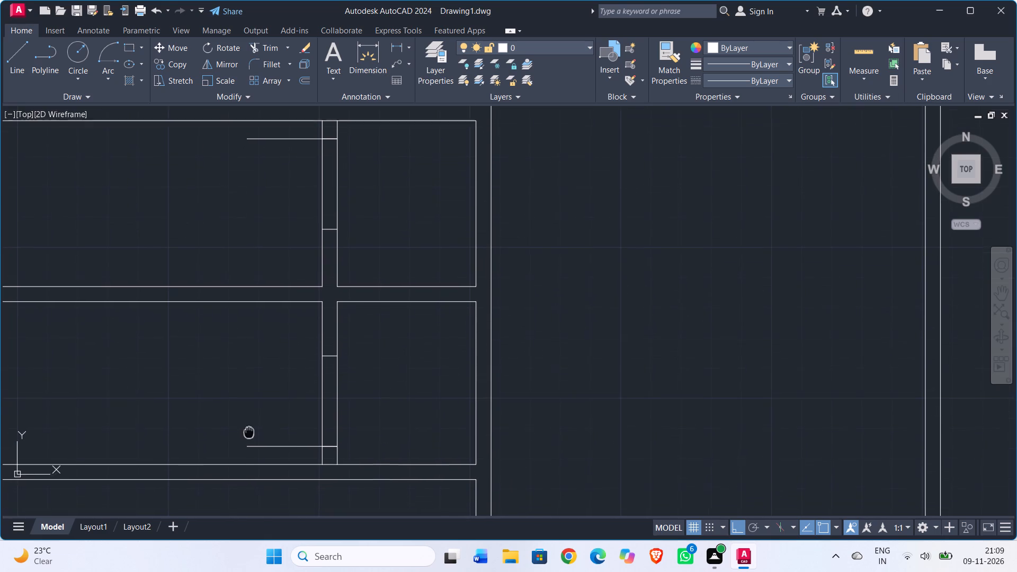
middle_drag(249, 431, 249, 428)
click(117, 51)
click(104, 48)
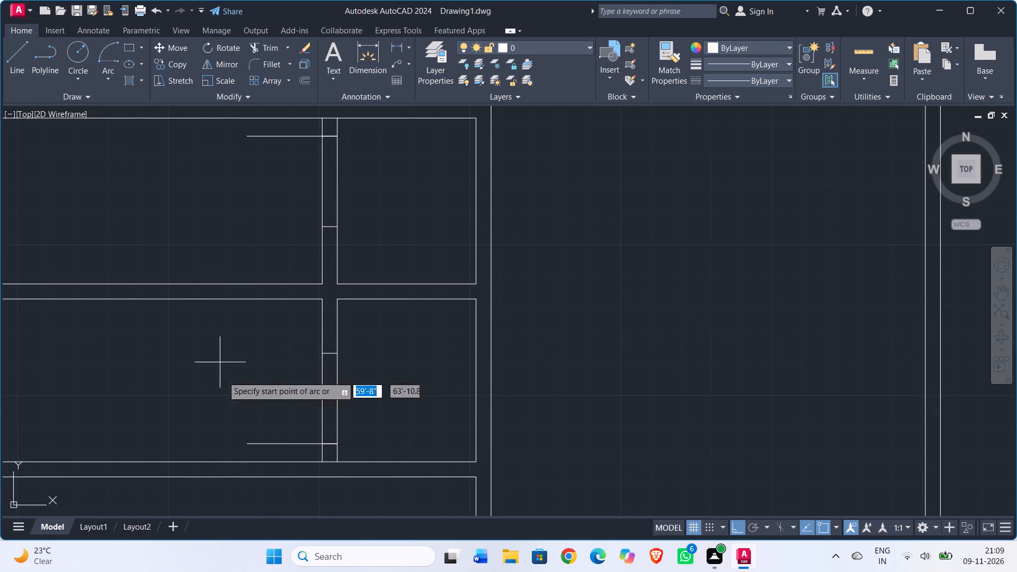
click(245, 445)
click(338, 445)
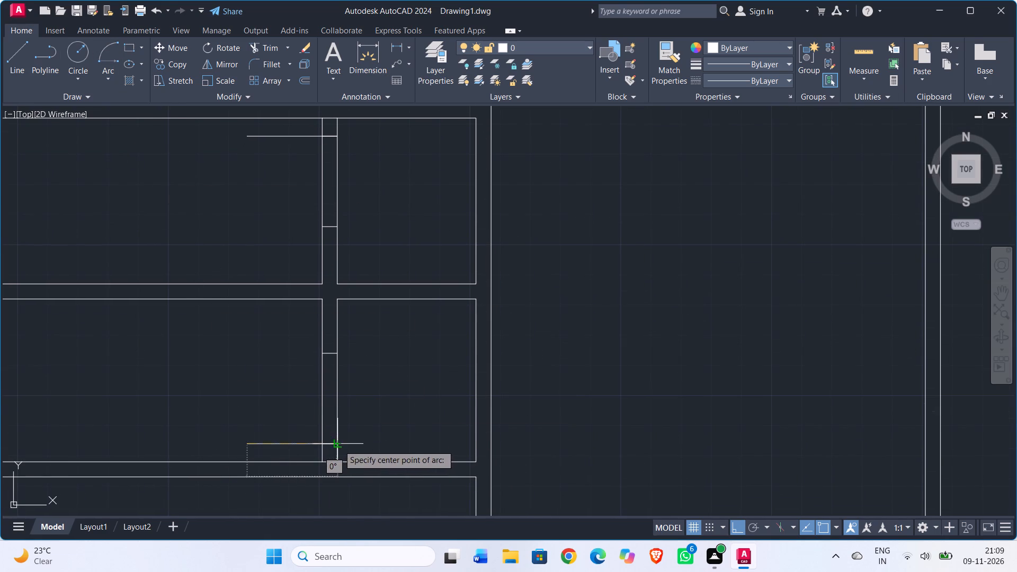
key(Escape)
Draw the southern door's swing arc from its north jamb to the leaf's west end, centred on the south jamb's east end.
click(112, 60)
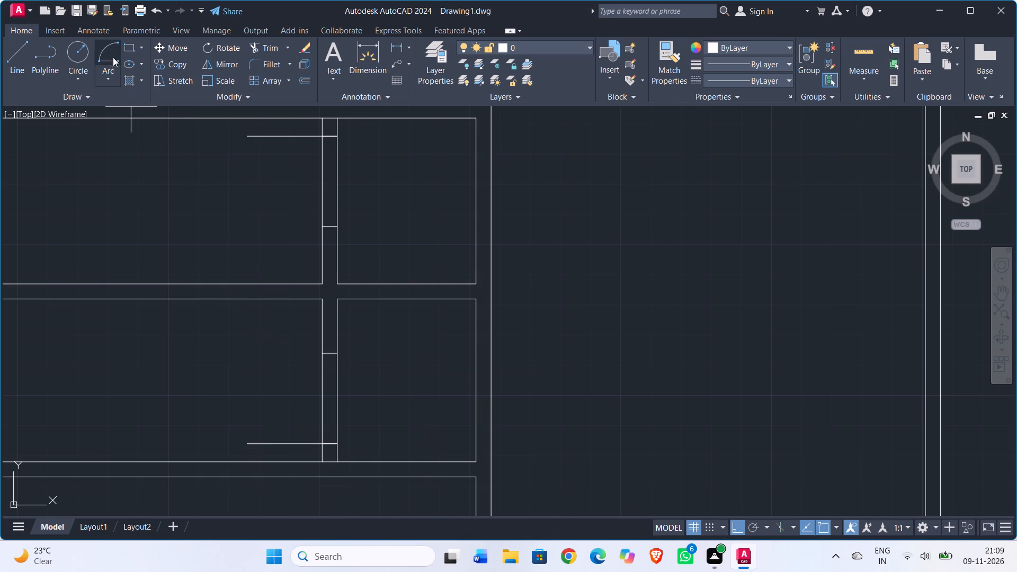
drag(337, 355, 337, 360)
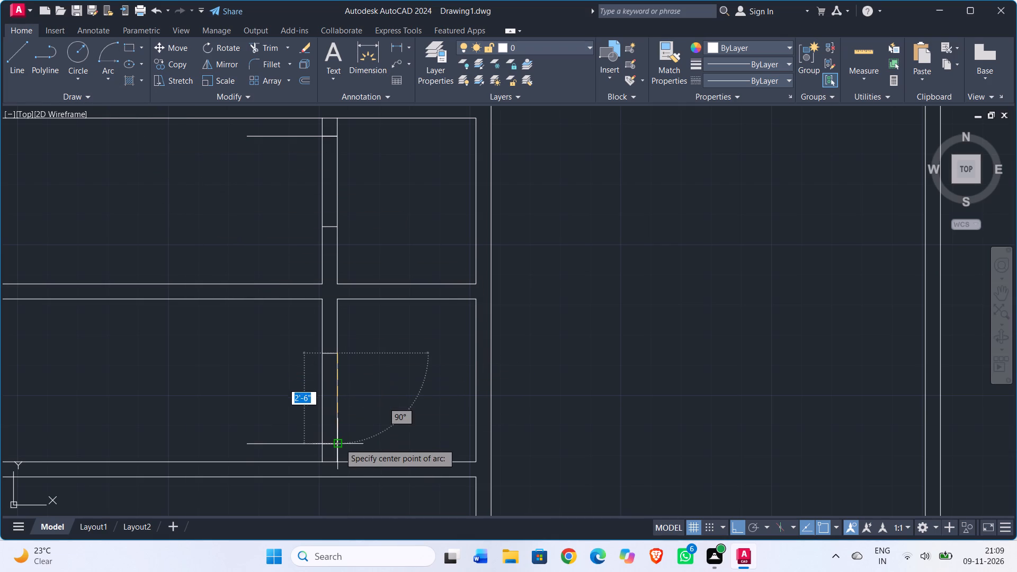
click(338, 443)
click(248, 444)
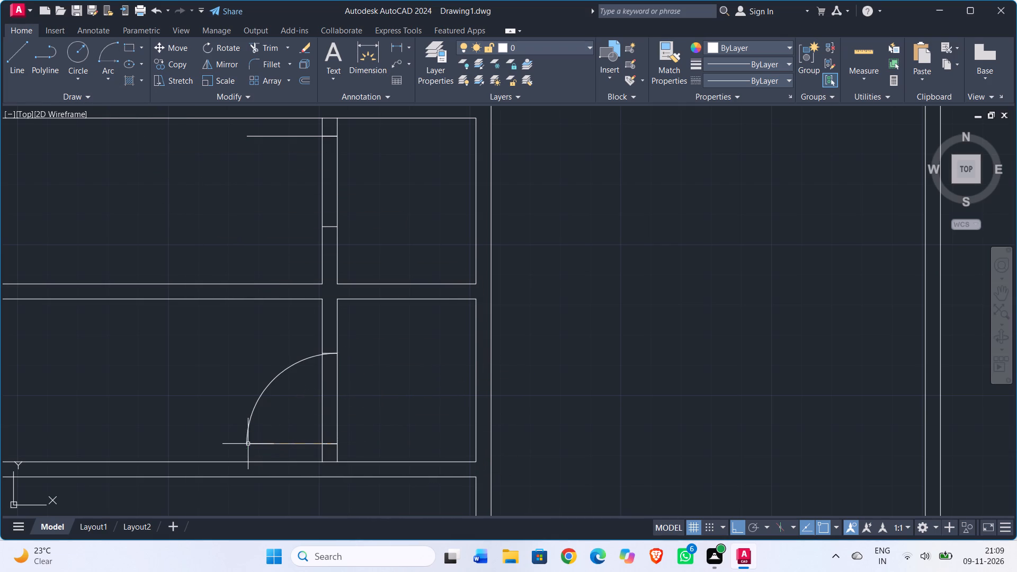
Draw the northern door's swing arc from the leaf's west end to its south jamb, centred on the north jamb's east end.
scroll(259, 356, down, 1)
middle_drag(256, 350, 239, 403)
scroll(256, 279, up, 2)
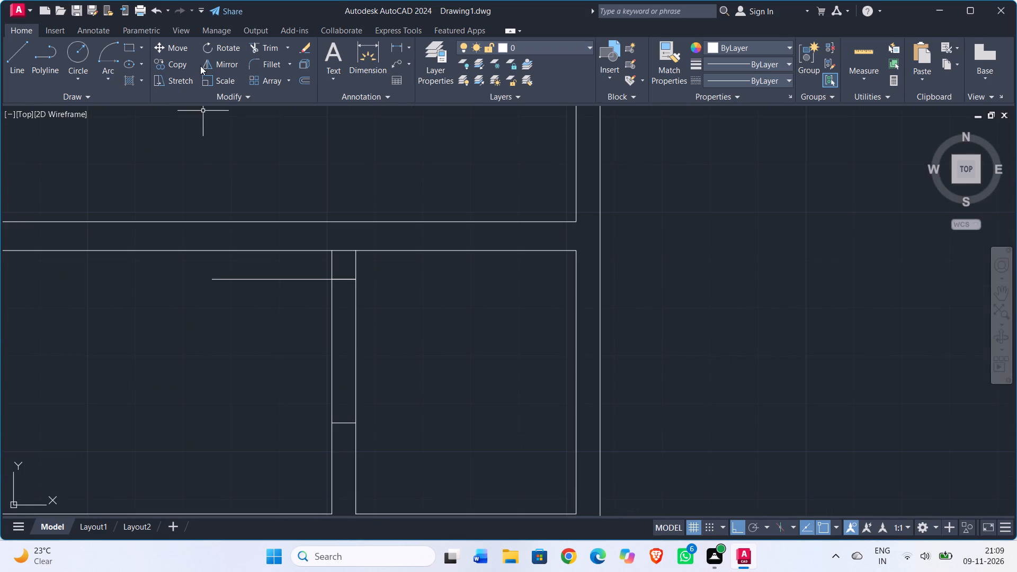
click(104, 55)
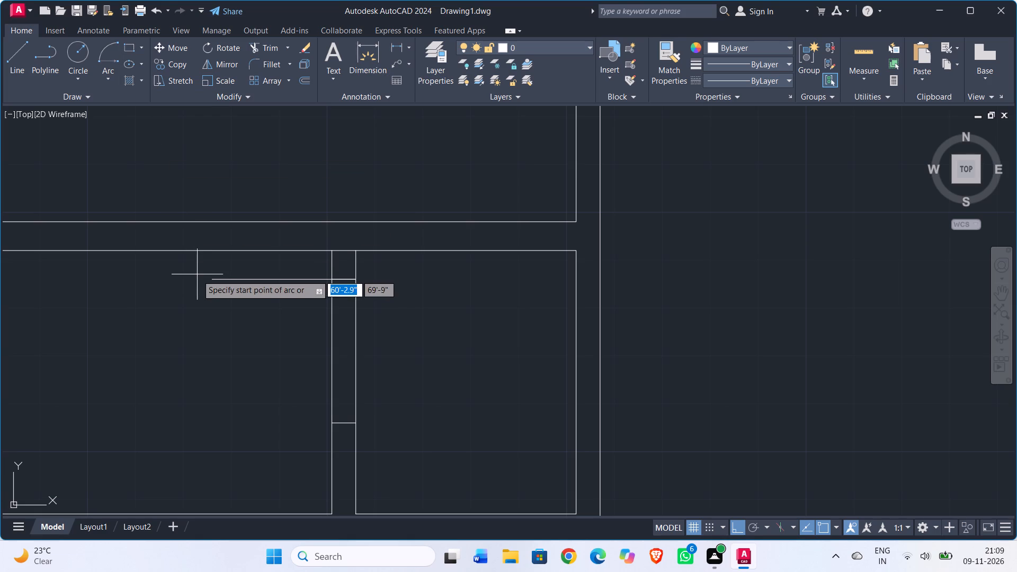
click(209, 281)
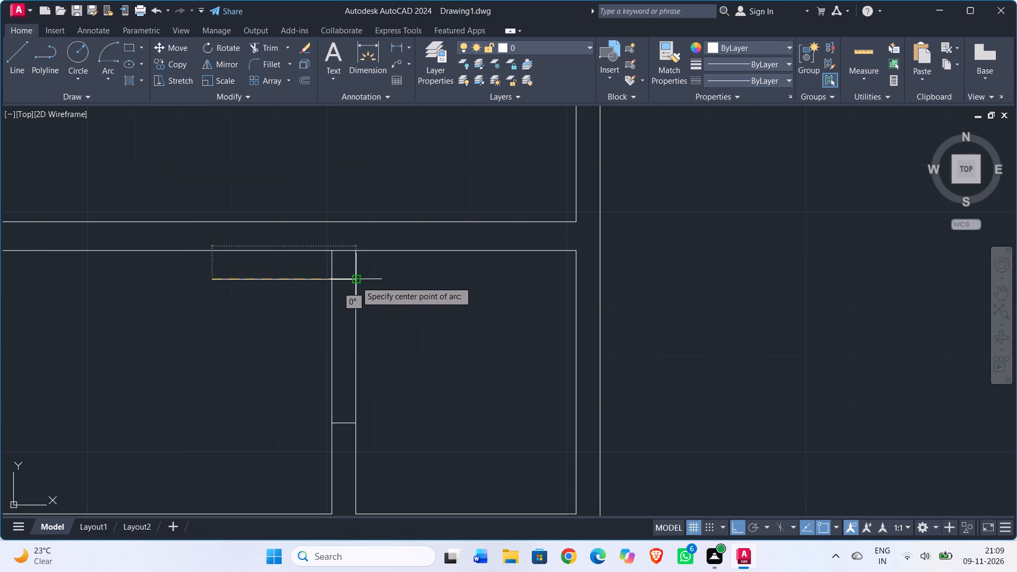
click(356, 281)
click(354, 426)
key(Escape)
Trim both partition faces between the northern door opening's jambs and the wall line crossing the partition's north end.
scroll(329, 430, up, 2)
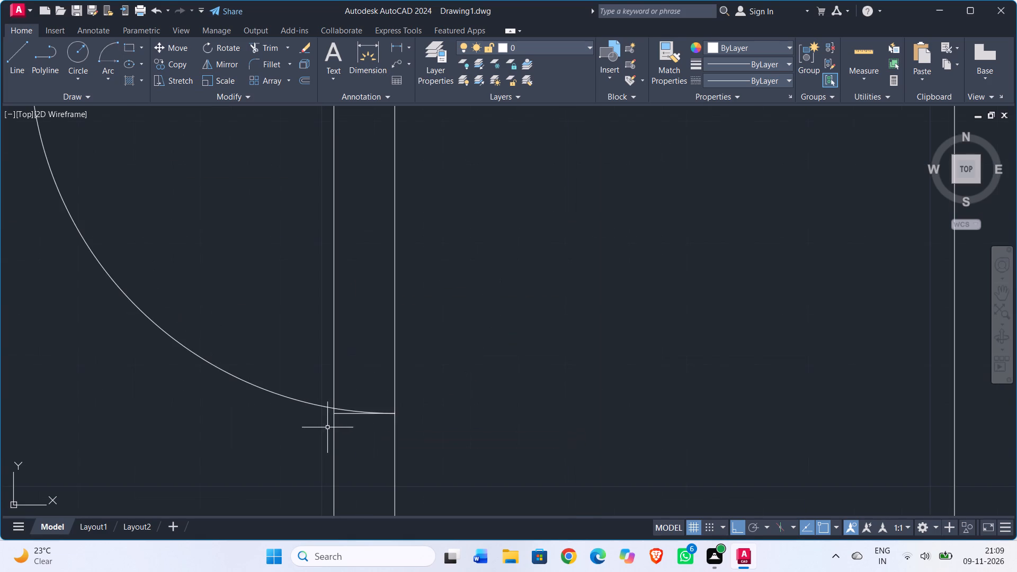
scroll(326, 426, down, 1)
key(t)
key(r)
key(Return)
click(329, 327)
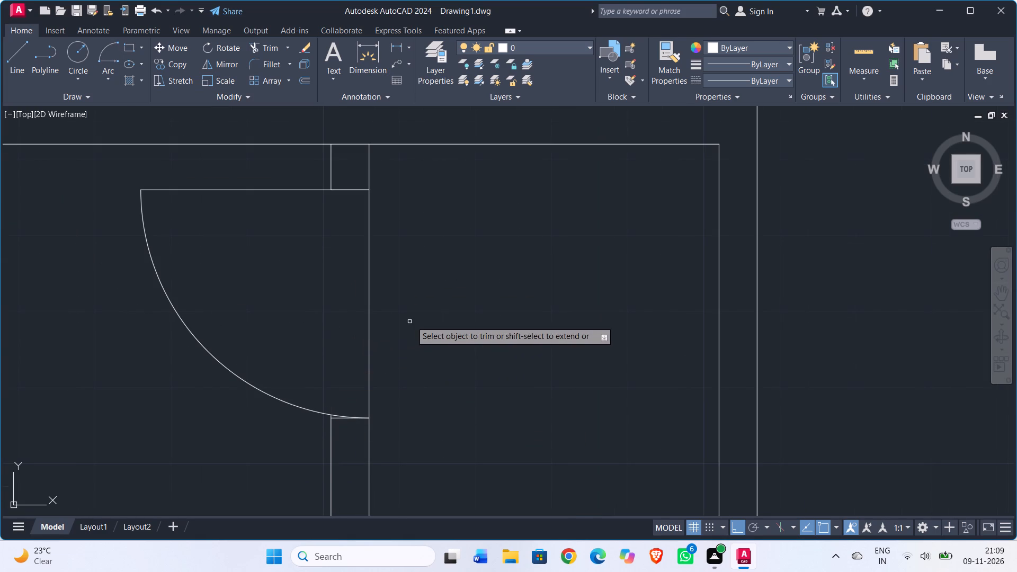
click(398, 319)
click(354, 319)
click(354, 141)
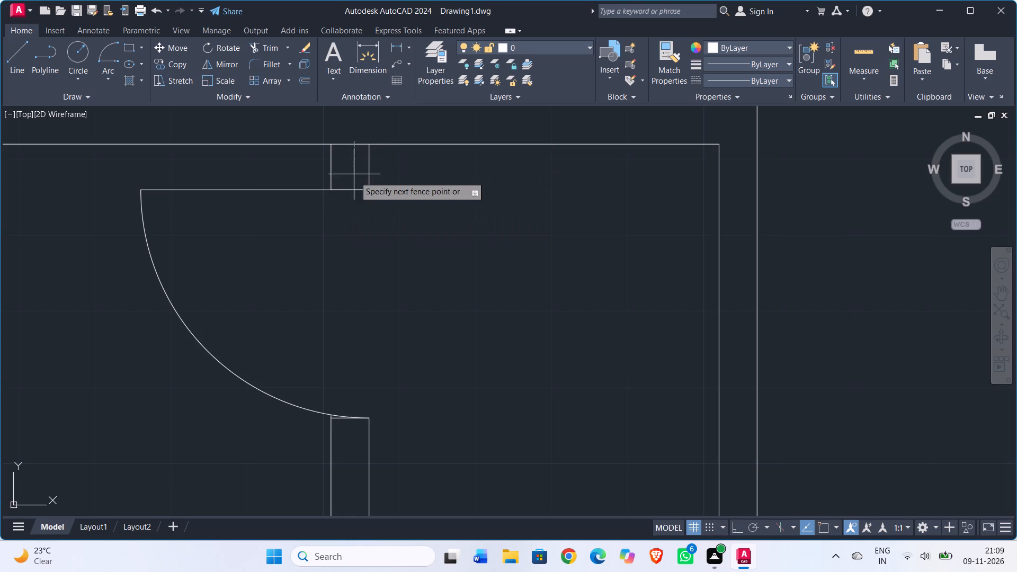
click(353, 150)
Trim the short stub of the partition's west face between the northern door's swing arc and its south jamb.
middle_drag(354, 363, 351, 249)
scroll(331, 313, up, 3)
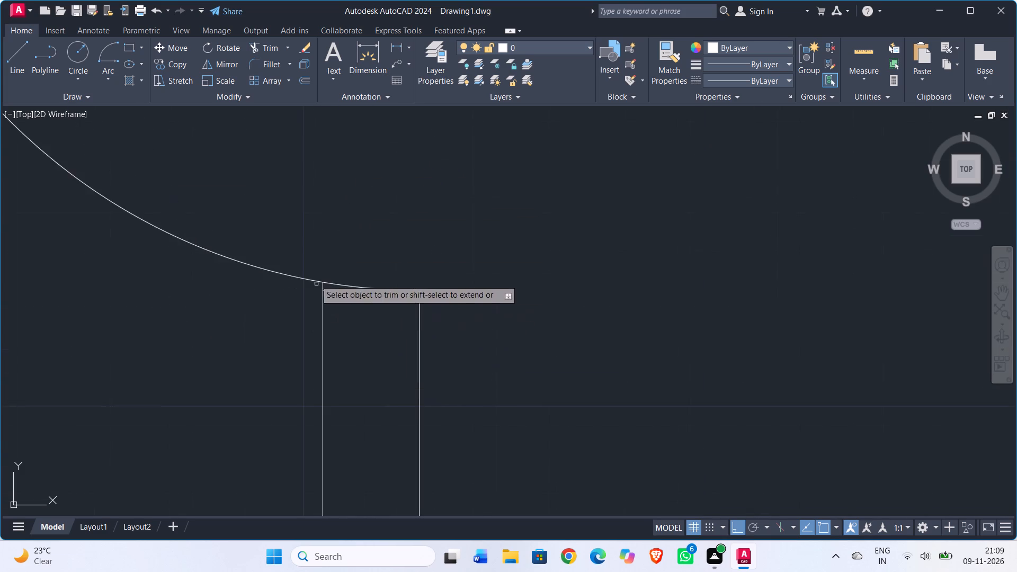
scroll(315, 280, up, 4)
drag(360, 342, 354, 342)
click(341, 342)
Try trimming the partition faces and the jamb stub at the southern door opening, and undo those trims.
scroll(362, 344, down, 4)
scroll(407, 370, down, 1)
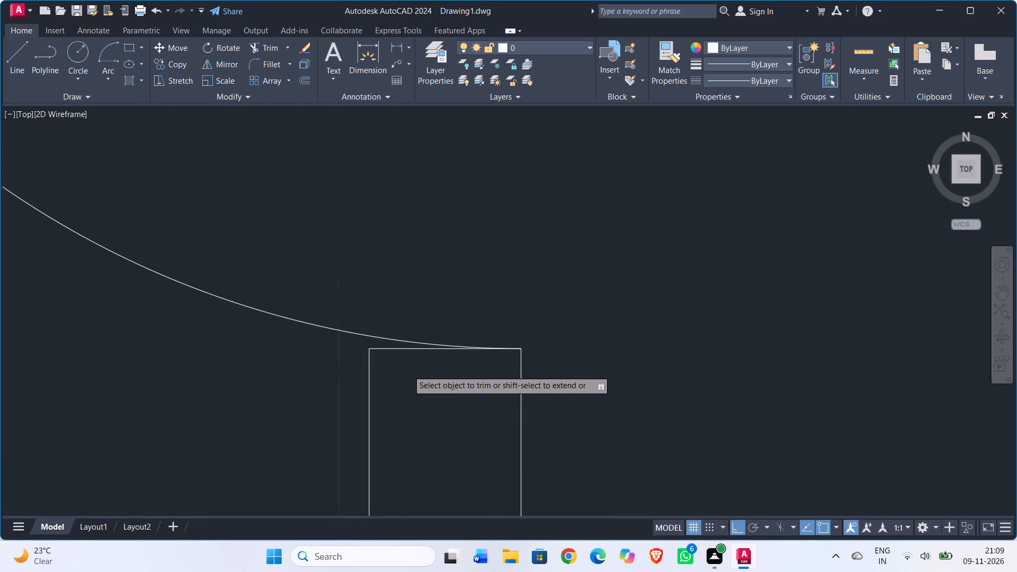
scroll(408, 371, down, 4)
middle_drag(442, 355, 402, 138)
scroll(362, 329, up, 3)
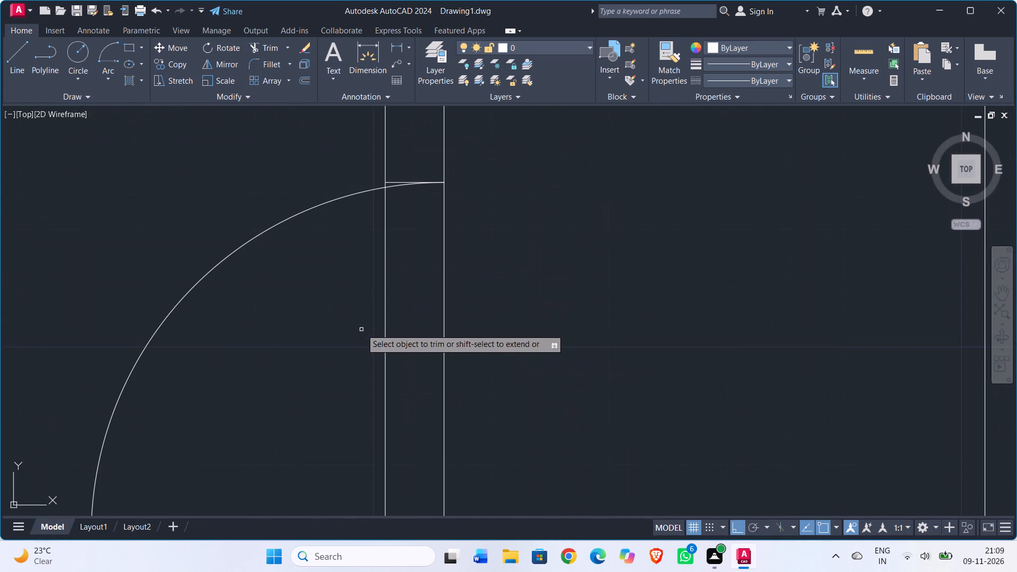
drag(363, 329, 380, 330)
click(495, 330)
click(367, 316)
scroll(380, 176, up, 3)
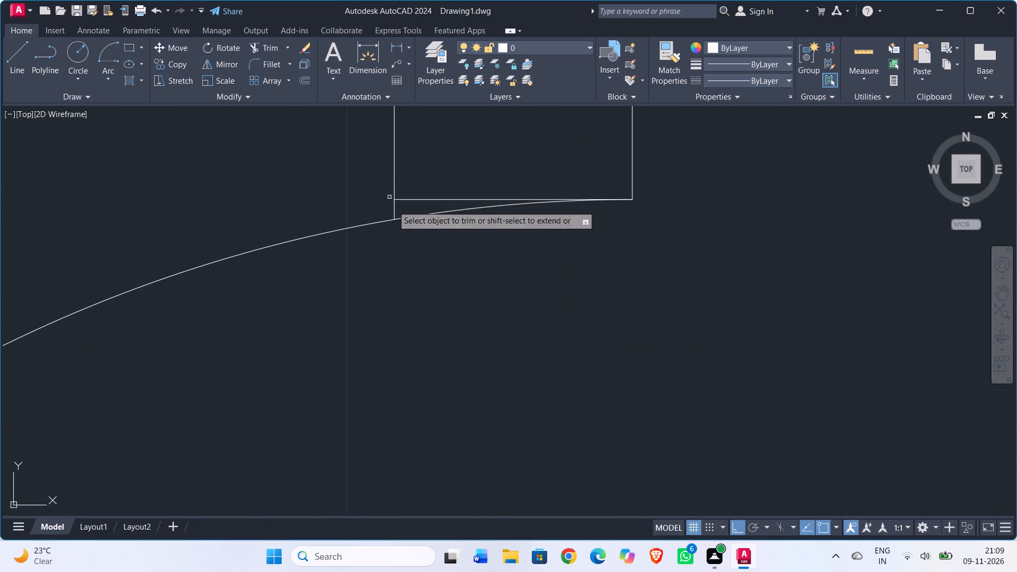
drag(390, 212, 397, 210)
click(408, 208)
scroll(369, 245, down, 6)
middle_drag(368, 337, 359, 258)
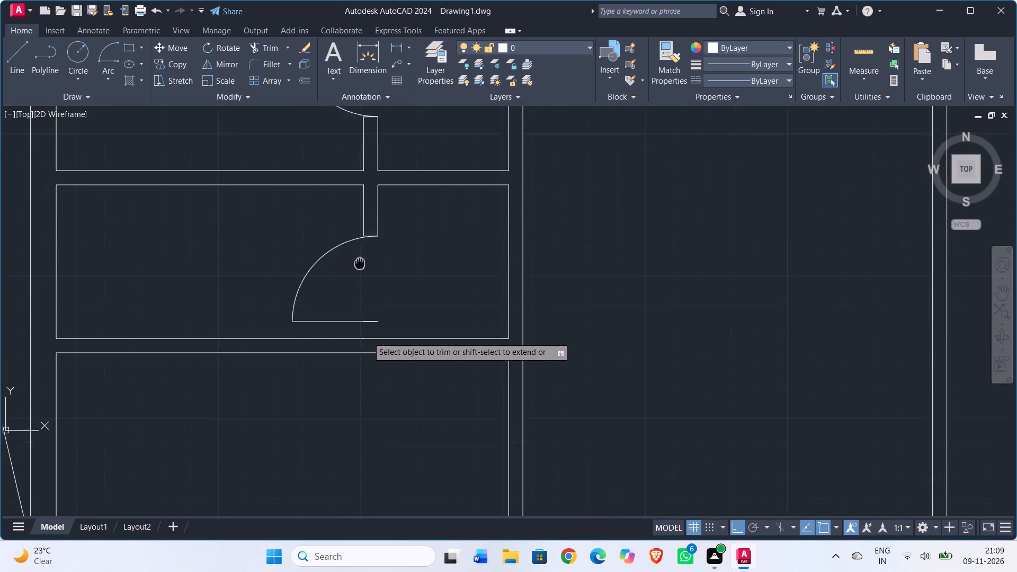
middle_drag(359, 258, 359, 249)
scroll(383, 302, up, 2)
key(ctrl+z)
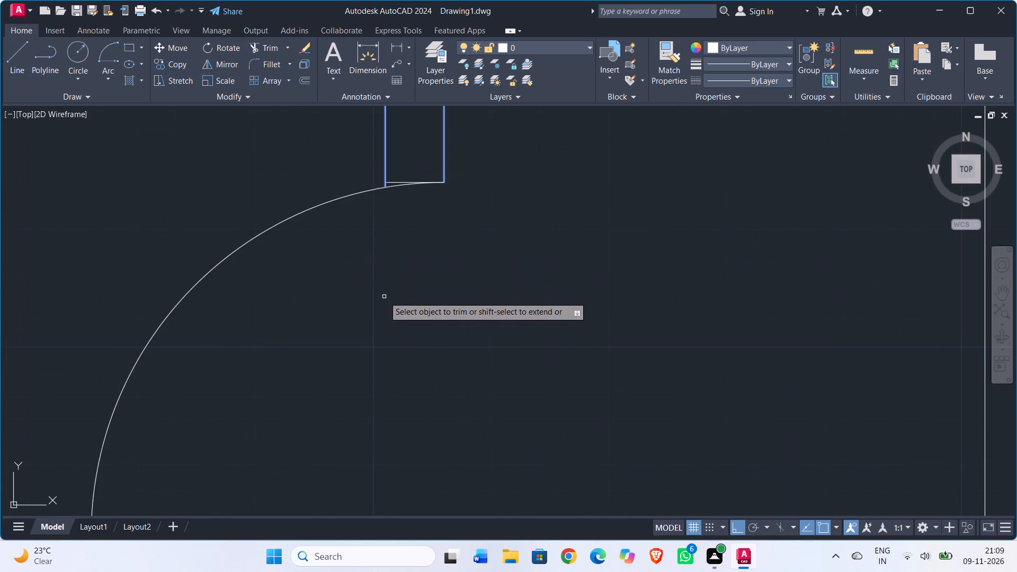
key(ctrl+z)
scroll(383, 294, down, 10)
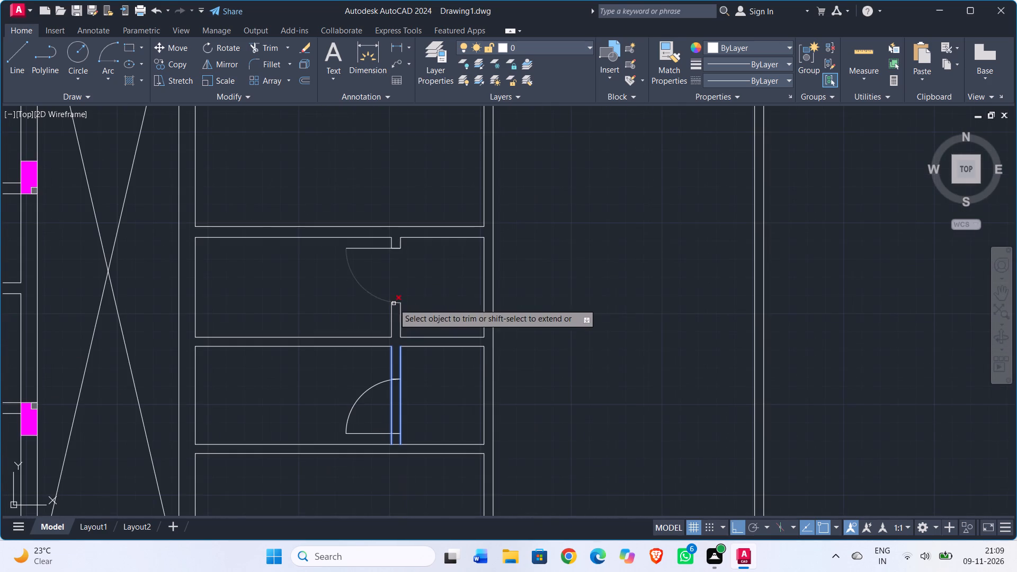
Trim the wall line crossing the south end of the southern partition, between its two faces.
middle_drag(412, 402, 410, 259)
scroll(369, 320, up, 3)
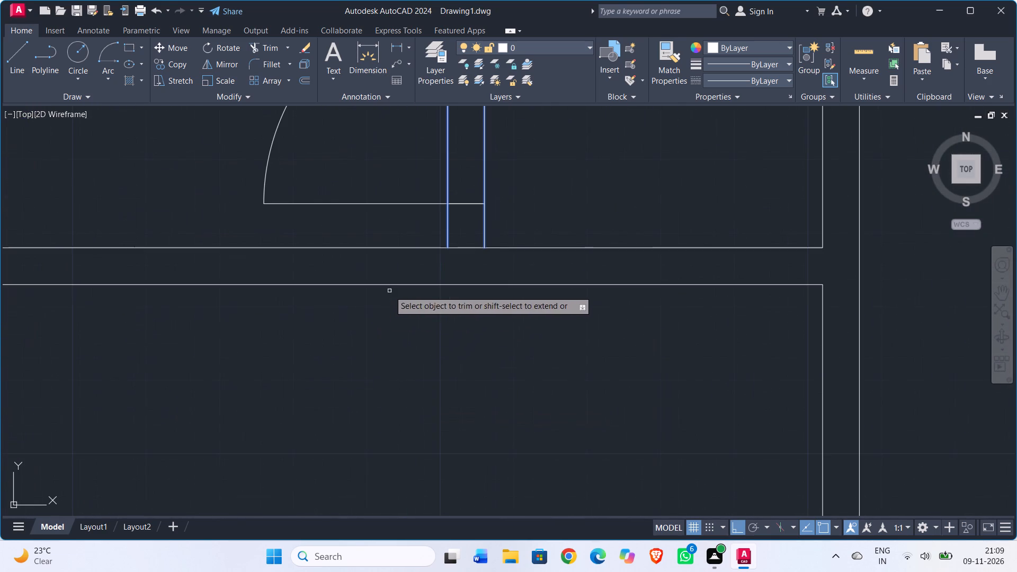
drag(458, 239, 459, 246)
click(467, 264)
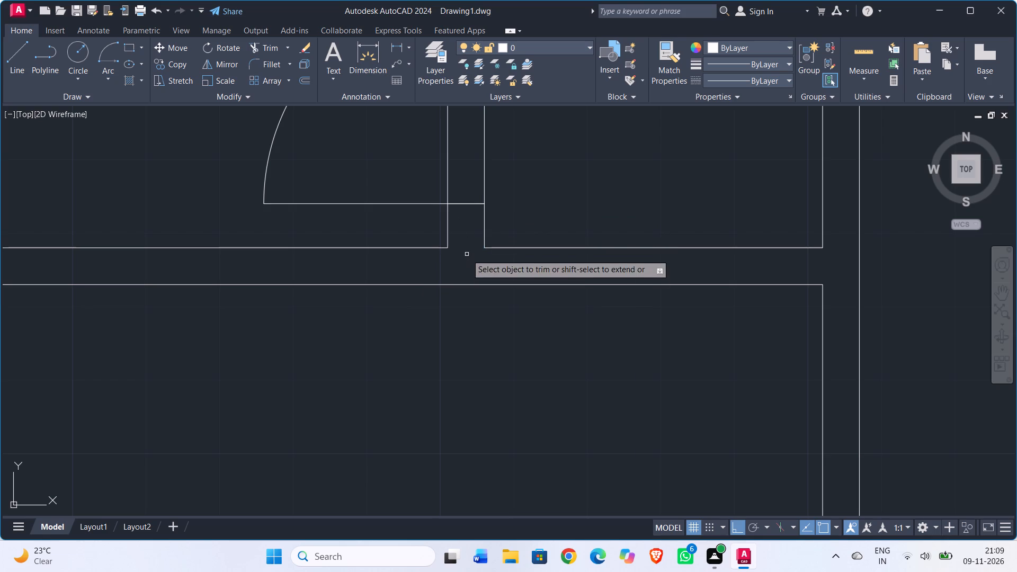
Trim the partition's west face between the southern opening's north jamb and the door swing arc.
middle_drag(511, 203, 489, 312)
middle_drag(479, 204, 448, 368)
scroll(394, 279, up, 3)
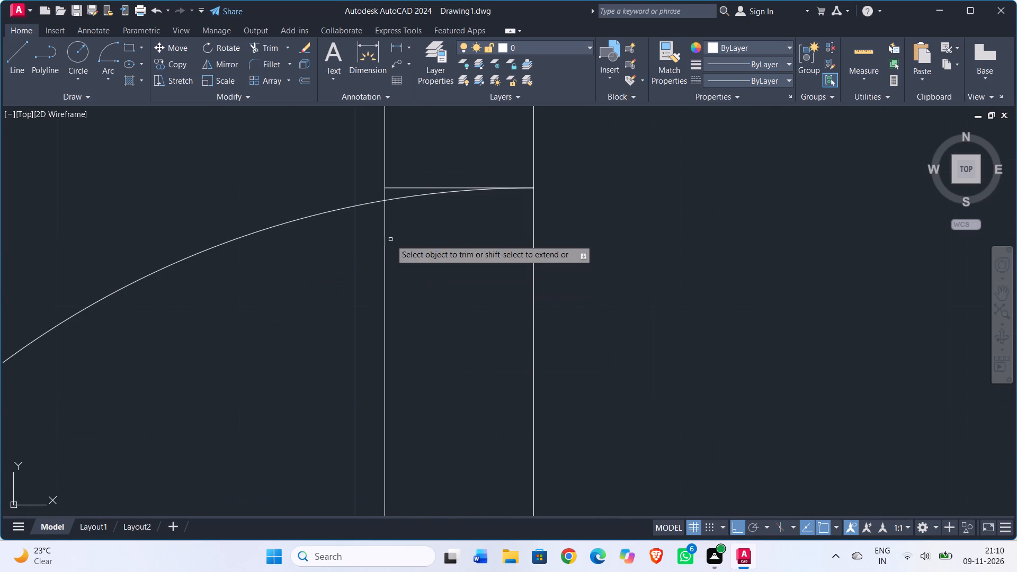
click(383, 192)
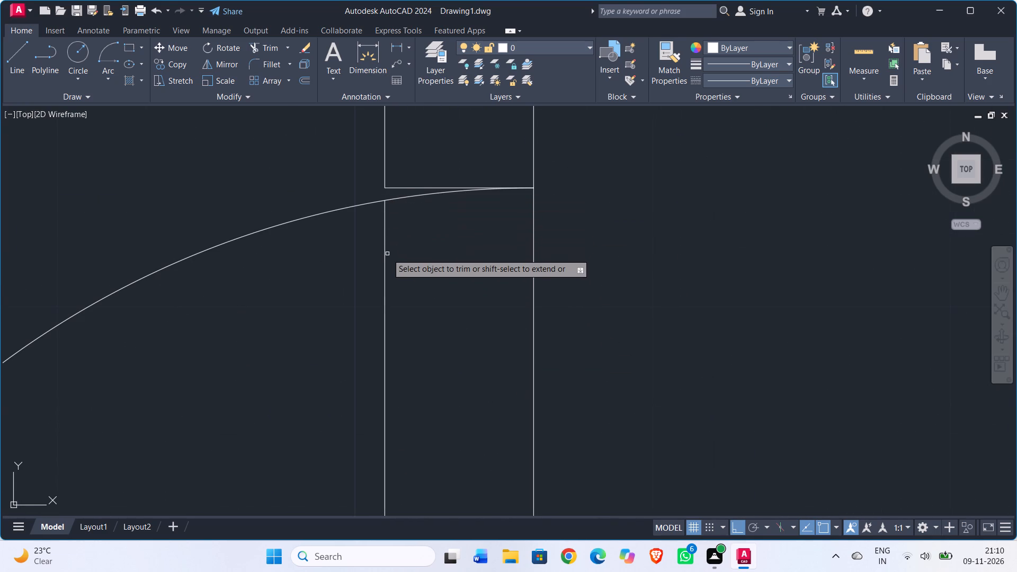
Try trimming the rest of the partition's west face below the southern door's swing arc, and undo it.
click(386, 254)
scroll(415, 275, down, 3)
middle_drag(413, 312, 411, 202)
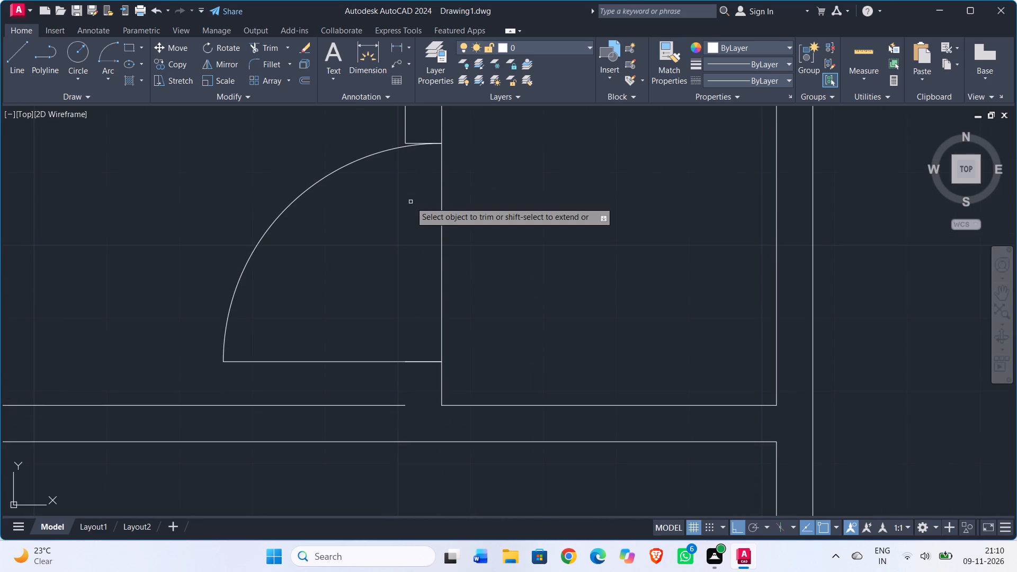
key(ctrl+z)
Trim the partition's west face between the southern door's swing arc and the south jamb.
scroll(402, 269, down, 3)
middle_drag(412, 297, 399, 227)
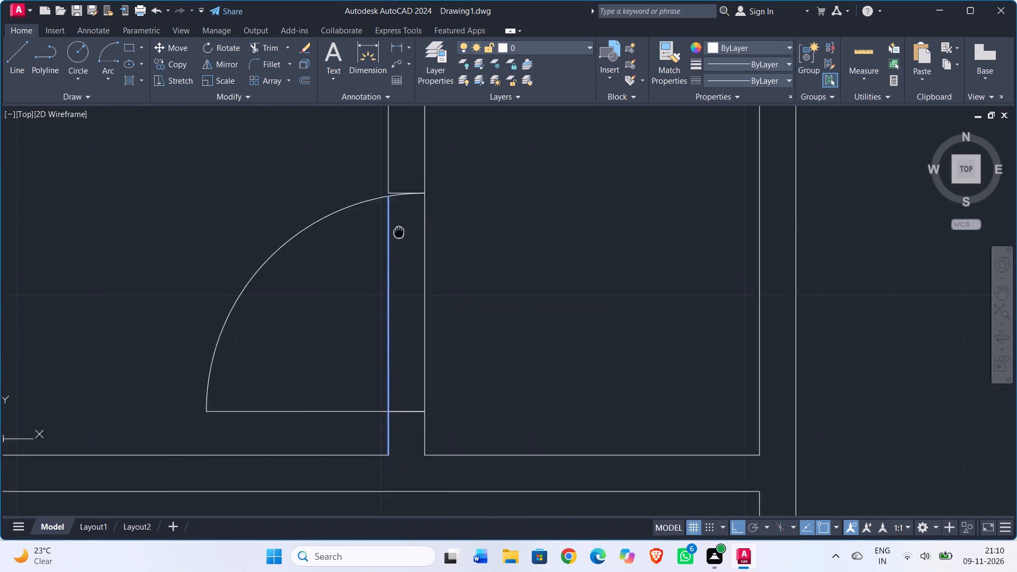
middle_drag(399, 227, 399, 183)
scroll(404, 359, up, 1)
click(385, 348)
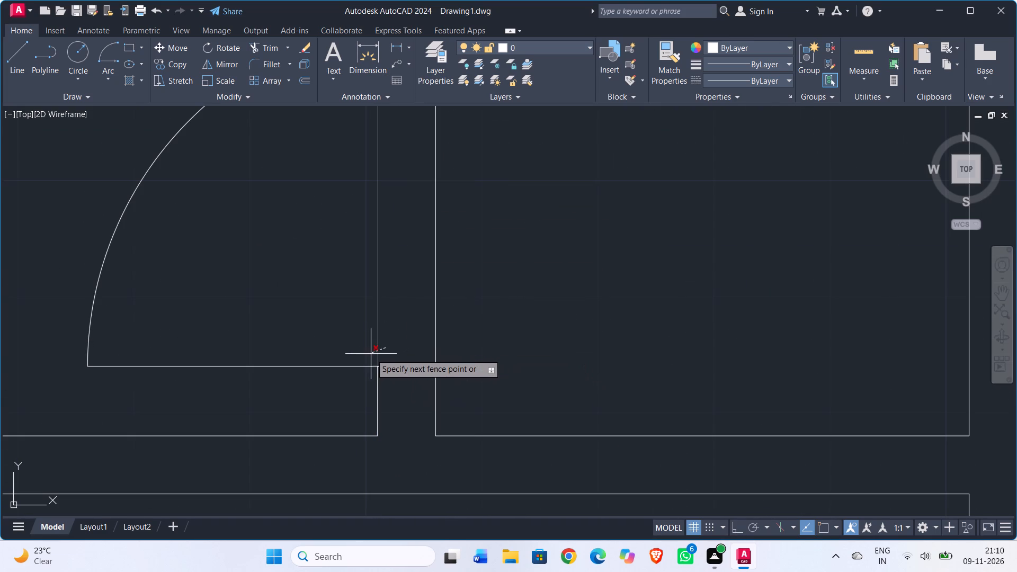
click(370, 354)
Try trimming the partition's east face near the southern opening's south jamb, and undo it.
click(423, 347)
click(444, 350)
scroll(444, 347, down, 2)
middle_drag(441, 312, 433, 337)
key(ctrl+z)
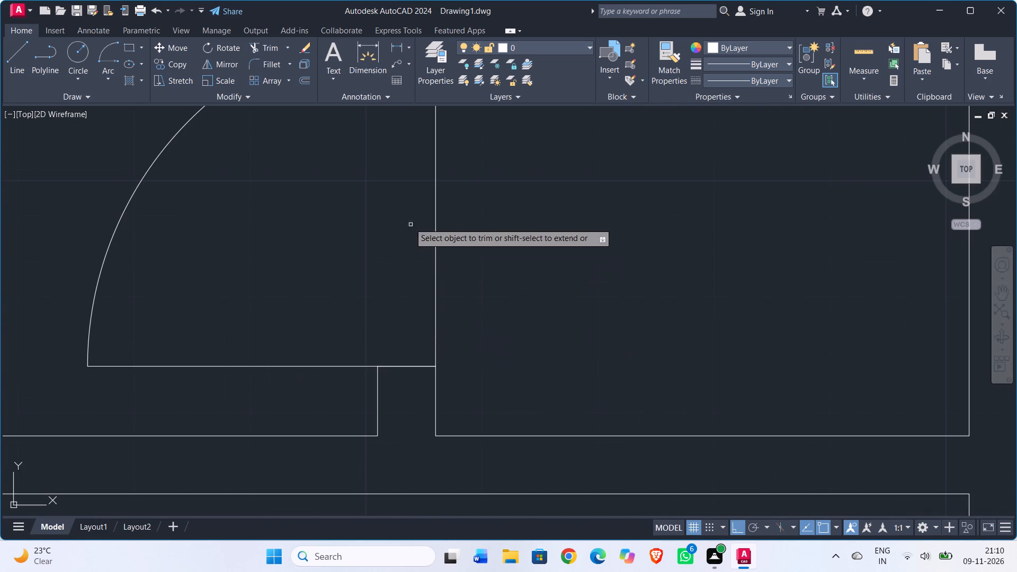
Trim the partition's east face between the southern opening's north and south jambs.
middle_drag(408, 219, 372, 339)
click(392, 309)
click(431, 316)
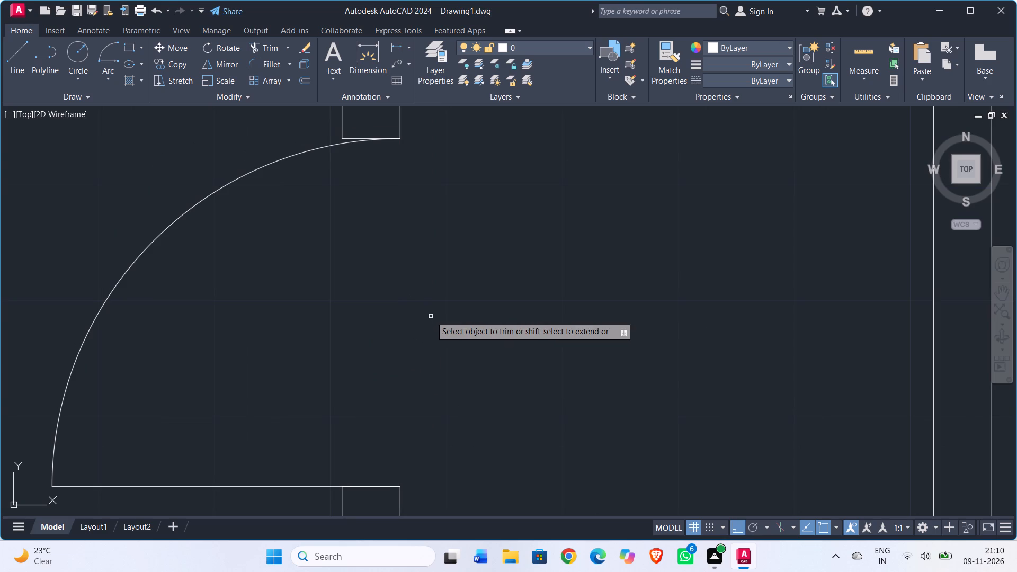
scroll(431, 317, down, 3)
key(Escape)
Measure the width and depth of the room directly south of the two partitioned rooms.
middle_drag(420, 297, 402, 297)
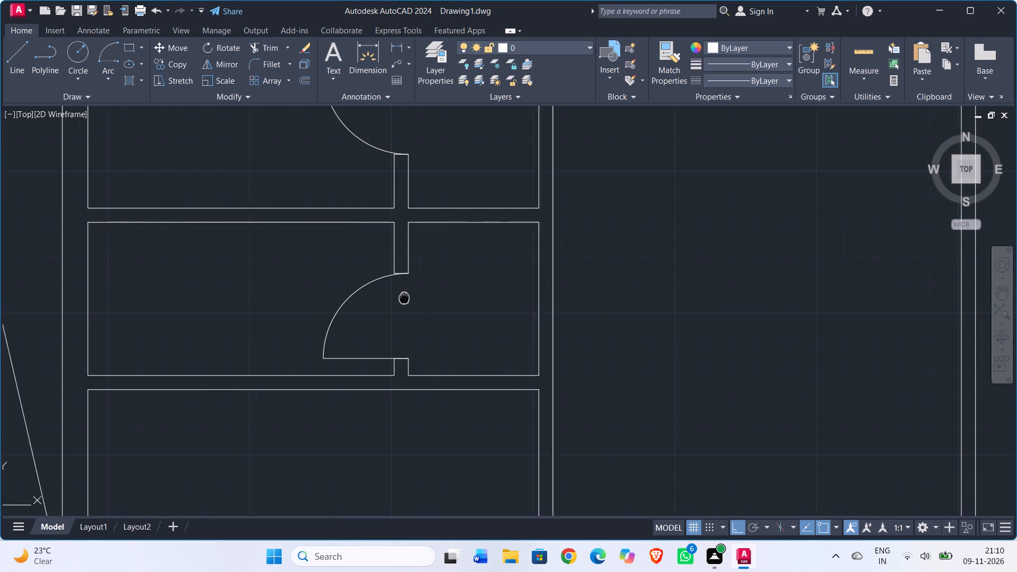
middle_drag(402, 297, 340, 296)
scroll(340, 296, down, 2)
middle_drag(354, 303, 416, 327)
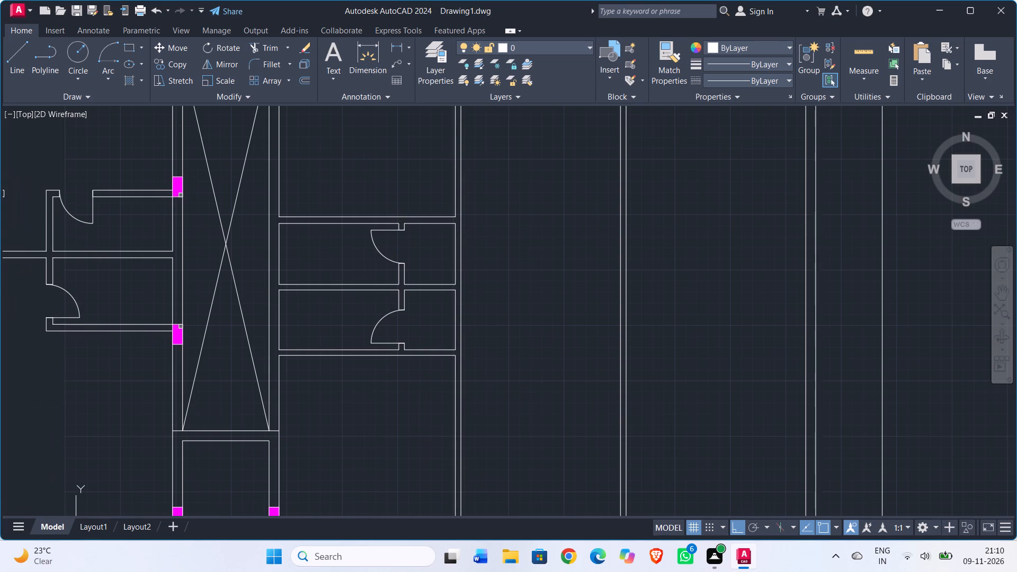
scroll(380, 363, down, 2)
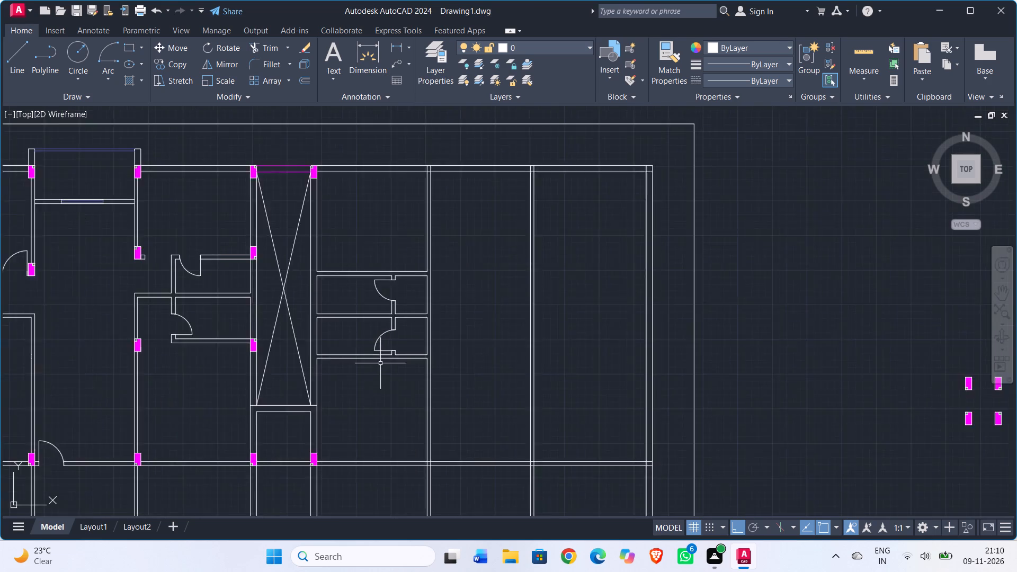
middle_drag(381, 377, 395, 318)
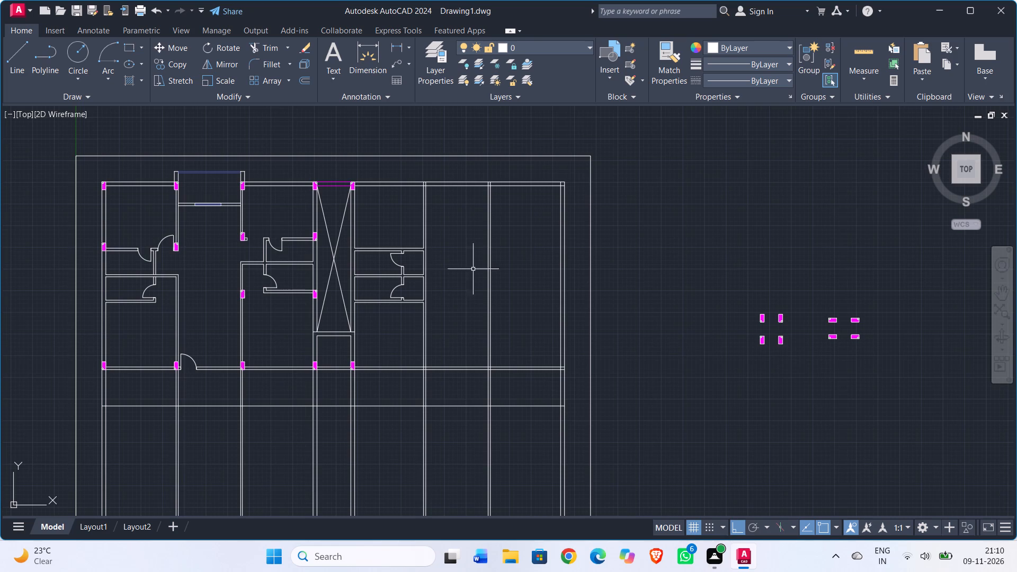
drag(856, 50, 850, 52)
scroll(372, 374, up, 1)
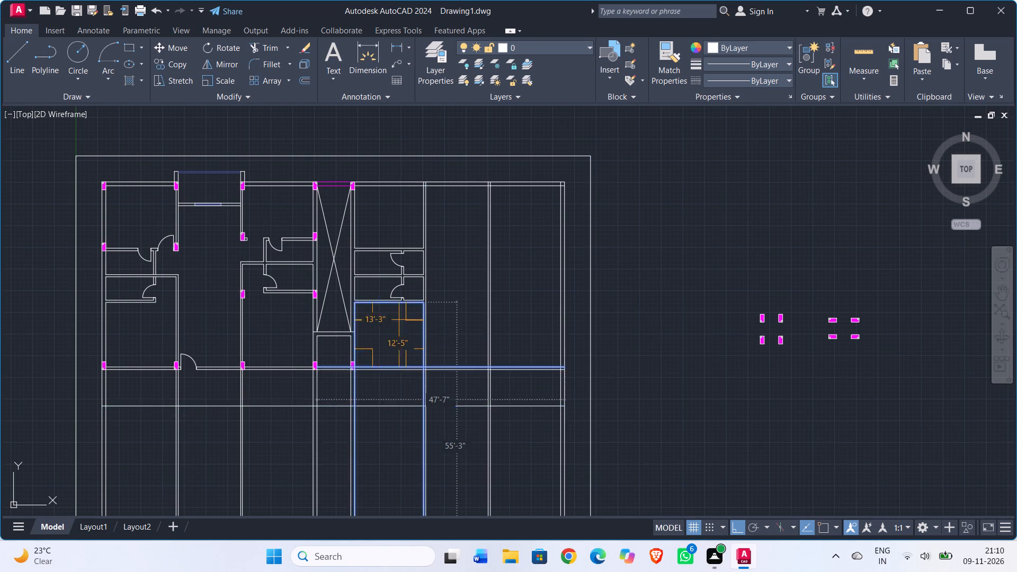
scroll(399, 318, up, 2)
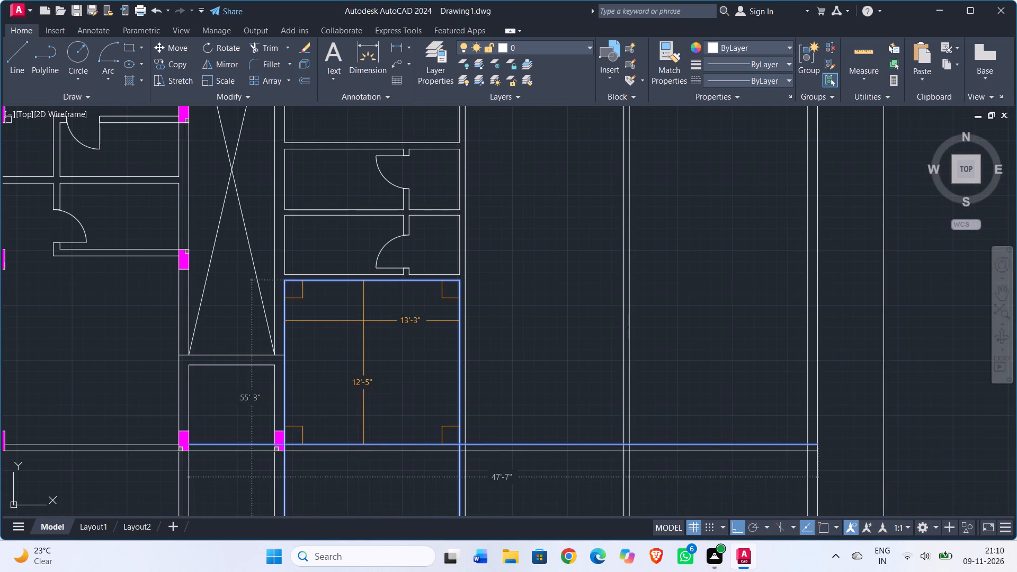
key(Escape)
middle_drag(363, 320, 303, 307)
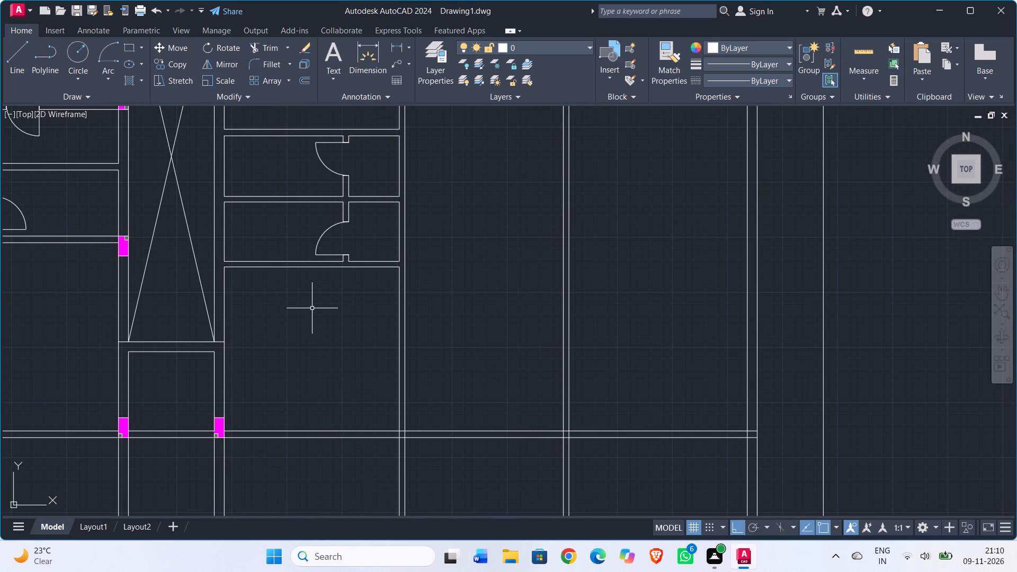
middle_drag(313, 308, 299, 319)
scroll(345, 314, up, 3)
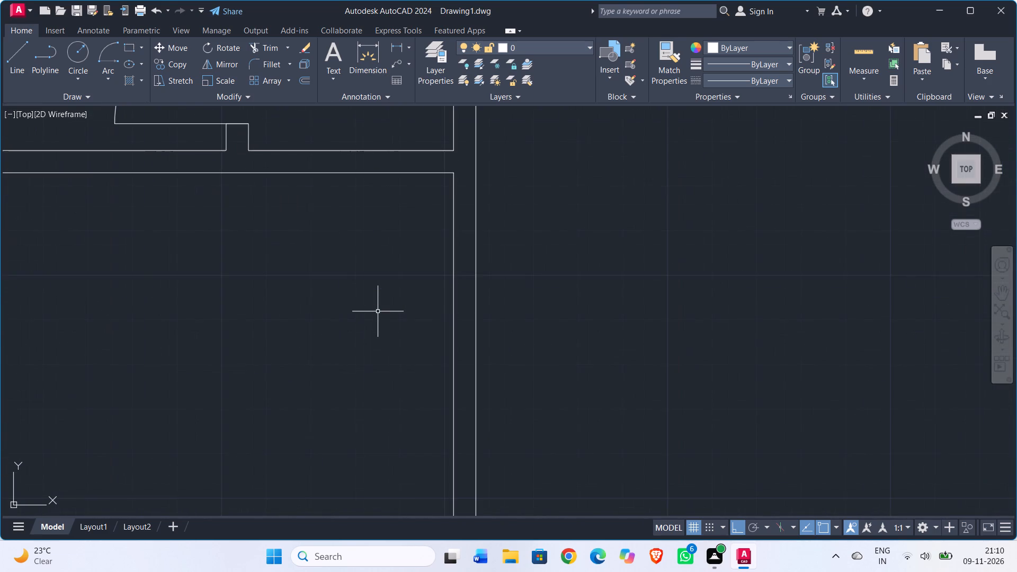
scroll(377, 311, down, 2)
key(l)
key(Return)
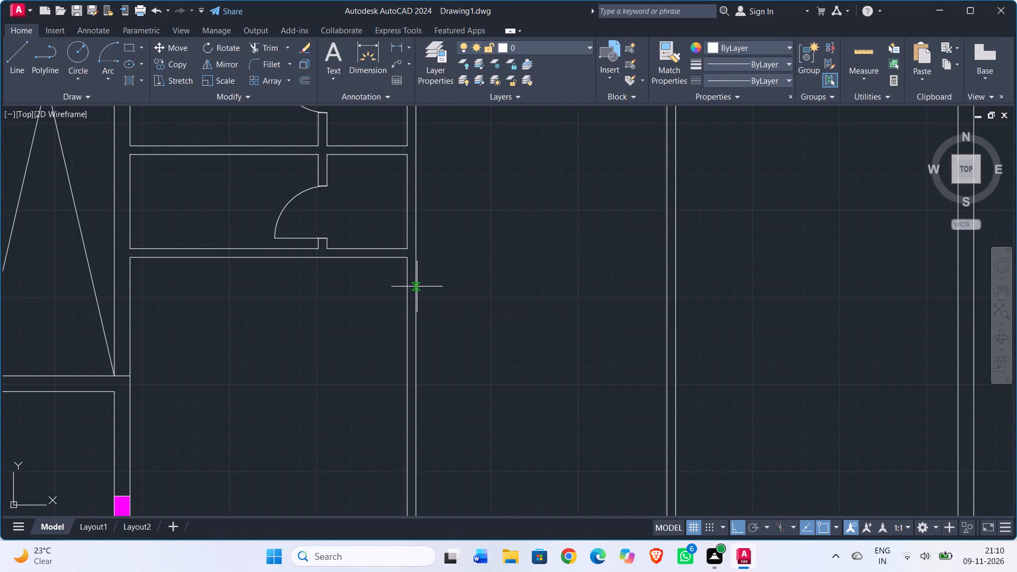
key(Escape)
Copy the magenta column on the crossed bay's west wall to the east wall, beside the wall south of the two partitioned rooms.
scroll(454, 293, down, 1)
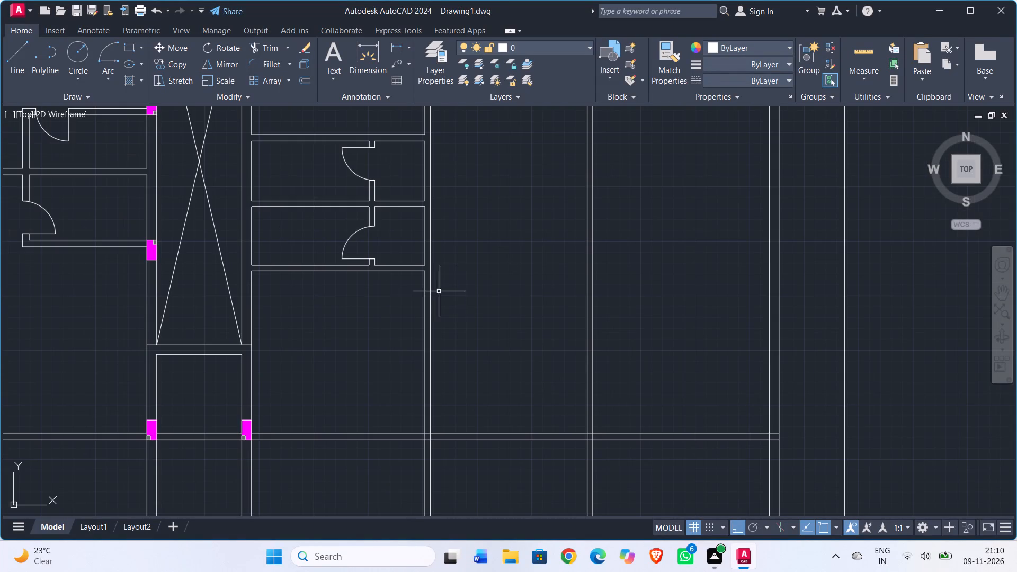
drag(138, 234, 140, 239)
click(167, 270)
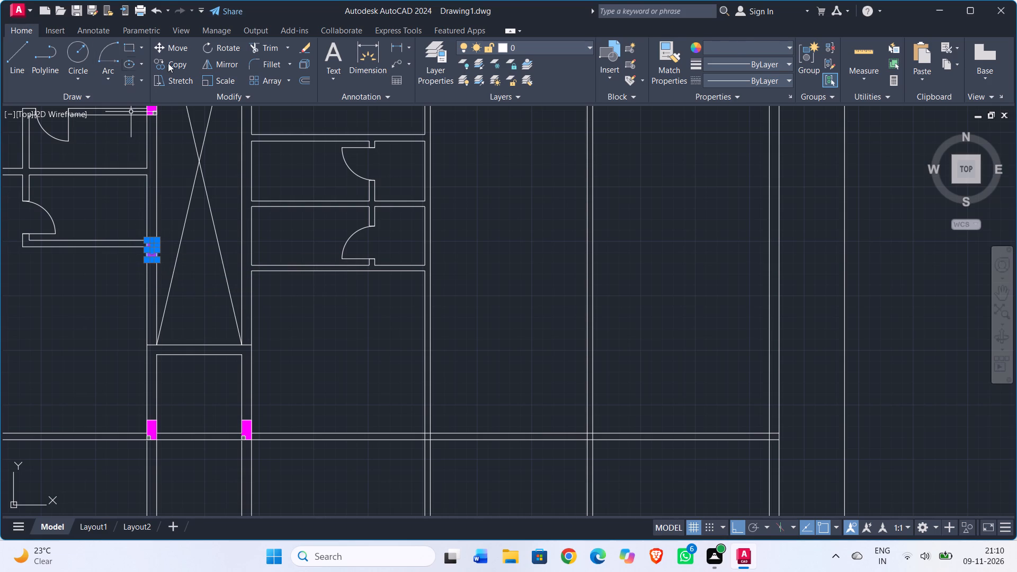
click(173, 63)
scroll(166, 249, up, 2)
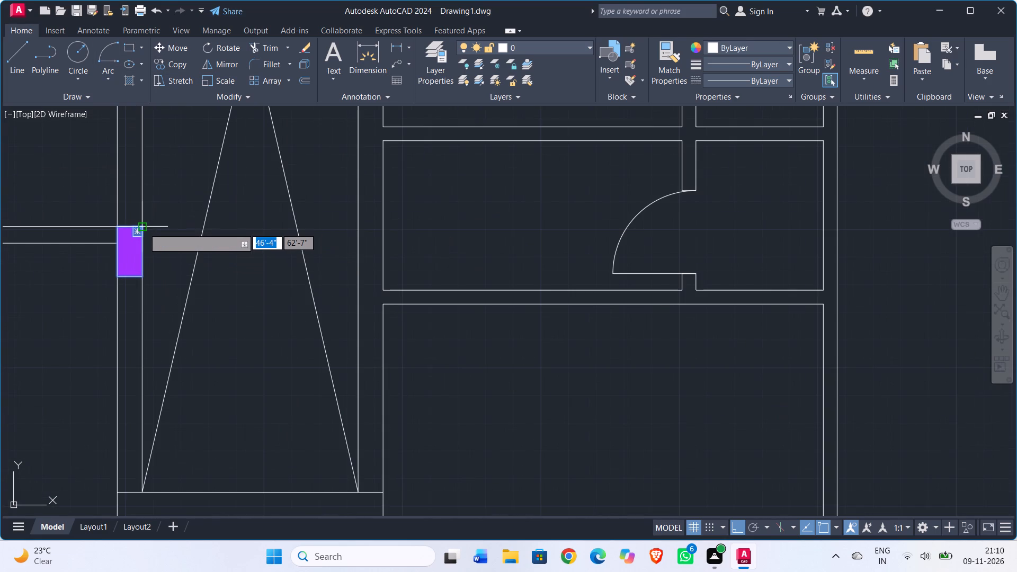
click(144, 228)
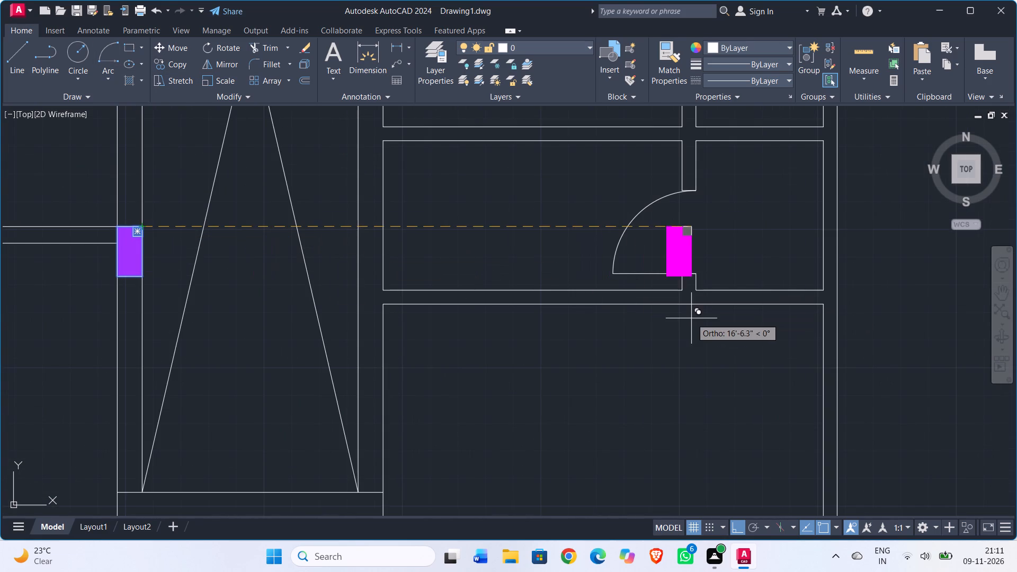
middle_drag(680, 315, 494, 309)
drag(743, 528, 729, 516)
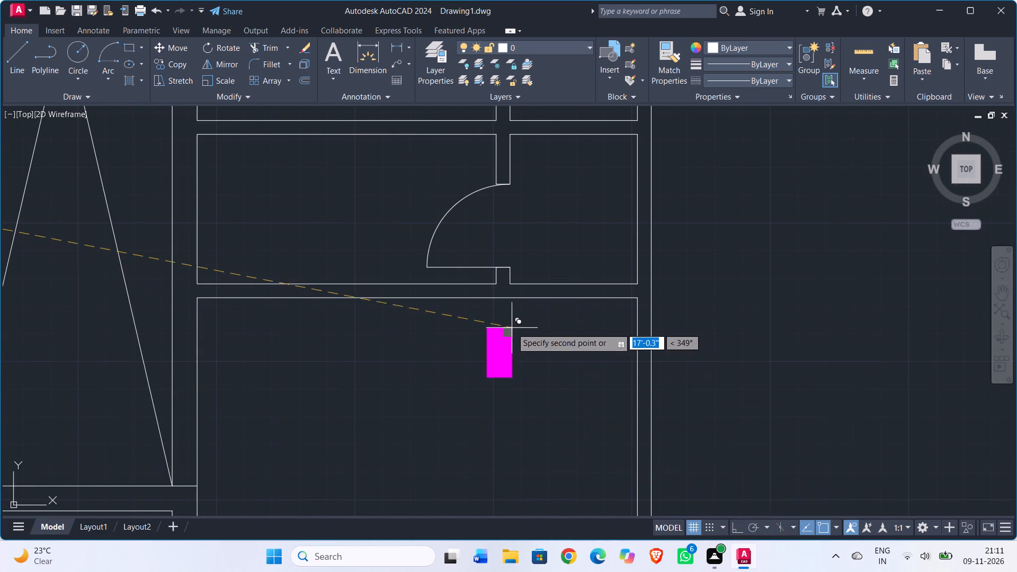
scroll(510, 328, down, 1)
middle_drag(510, 328, 436, 287)
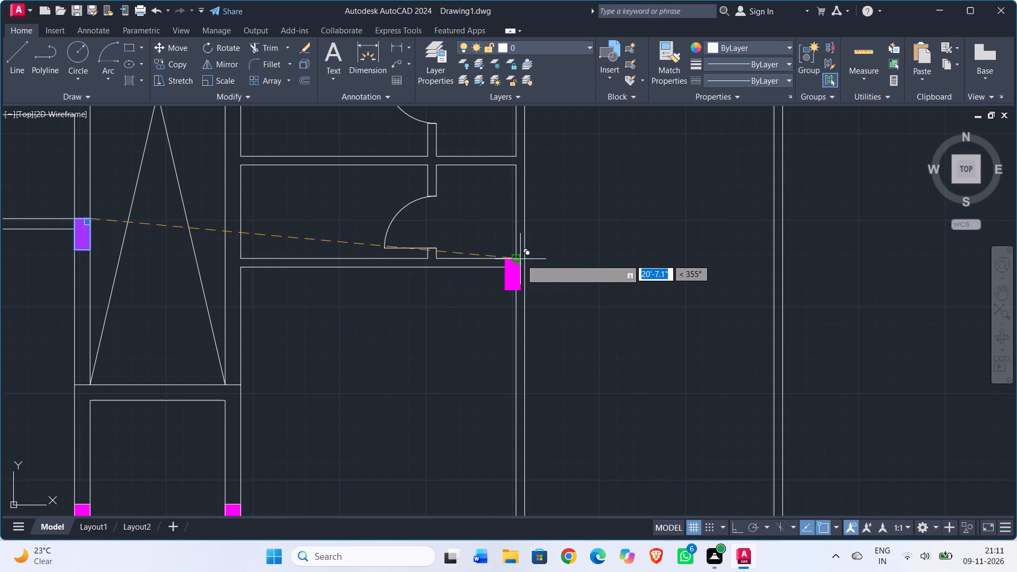
scroll(512, 261, up, 3)
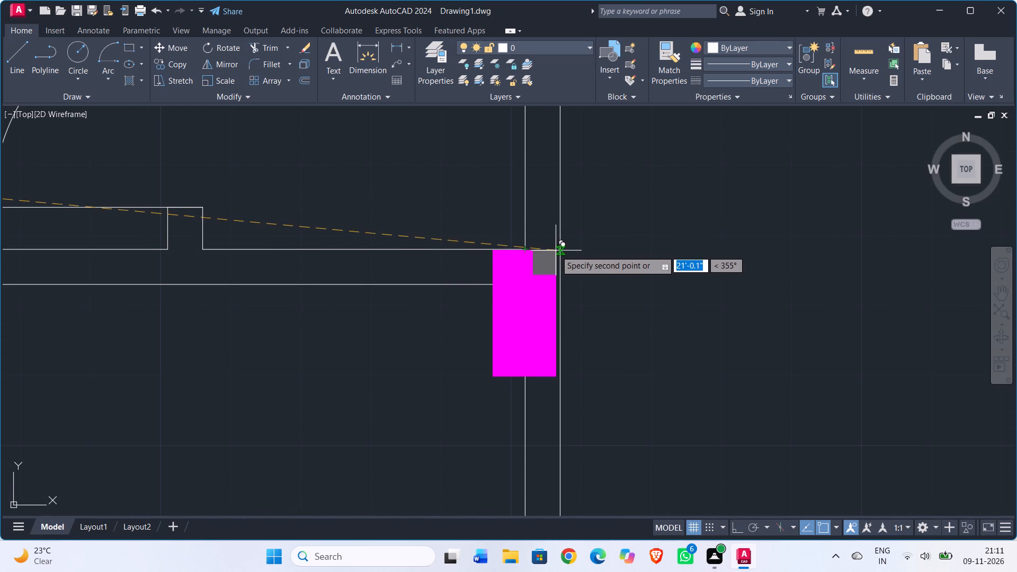
click(558, 250)
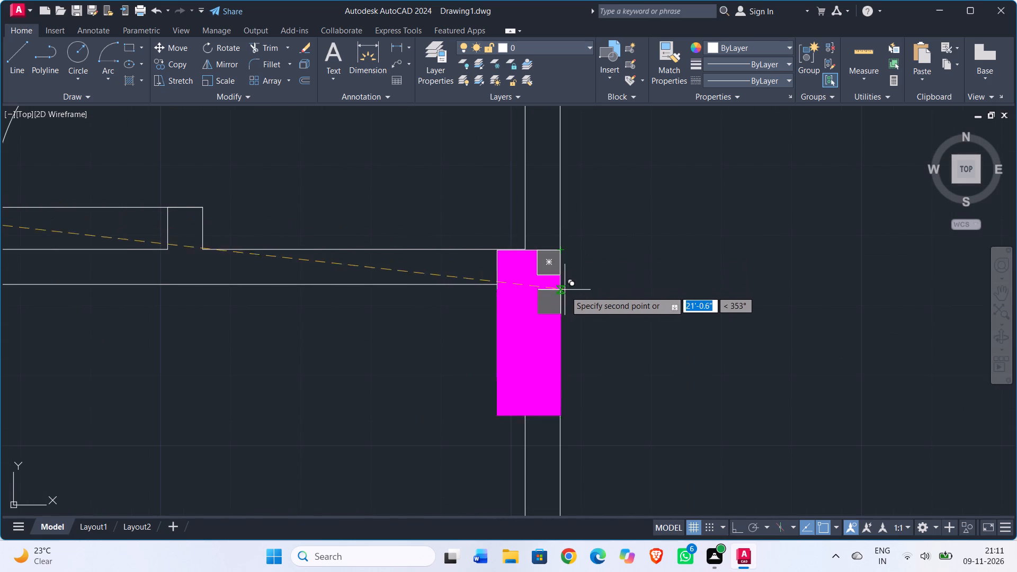
scroll(546, 246, up, 2)
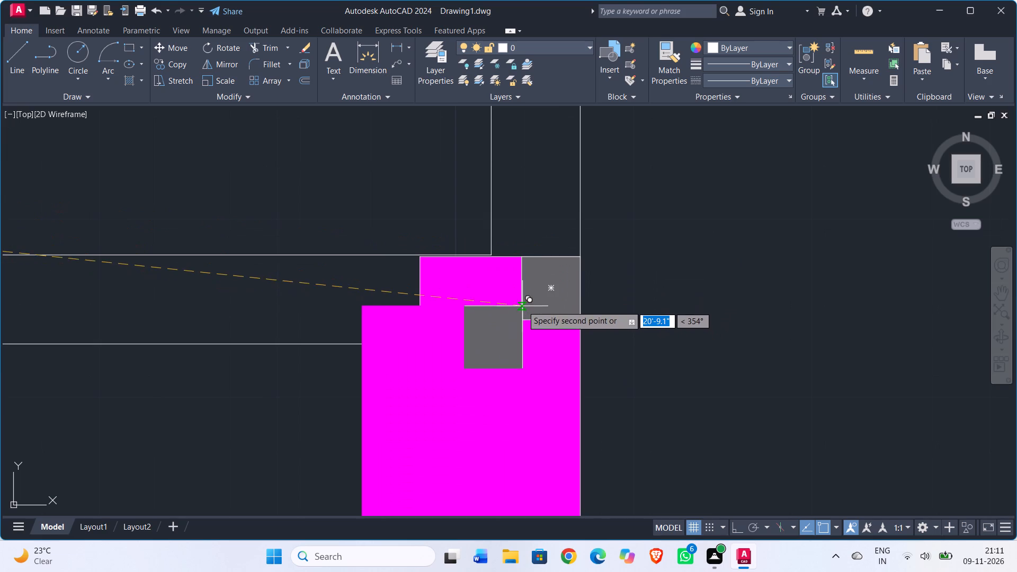
key(Escape)
Move the copied column about 0.1" north, aligning its north edge with the north face of the adjoining room wall.
click(400, 218)
scroll(570, 419, down, 2)
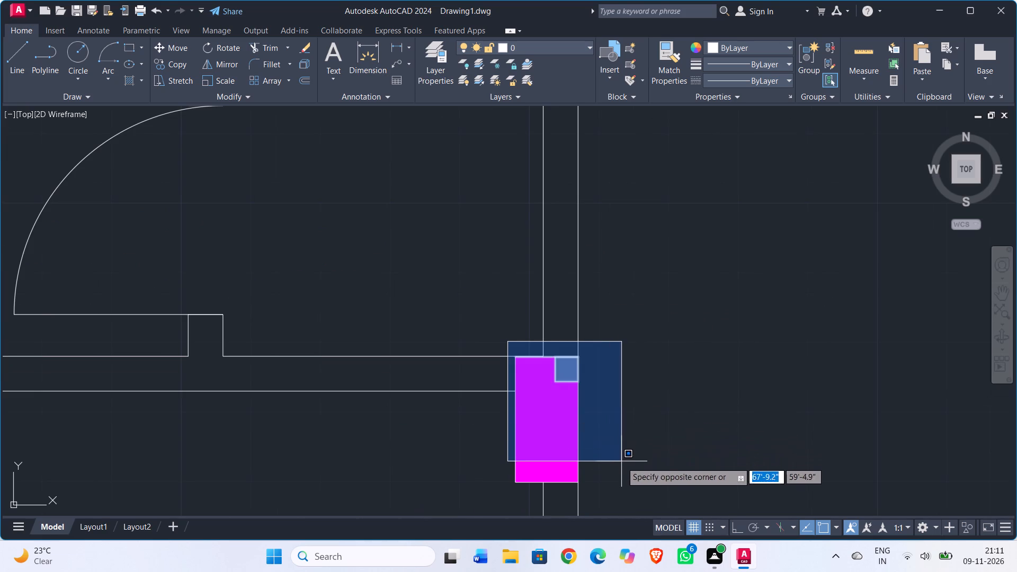
click(621, 462)
click(491, 341)
click(615, 494)
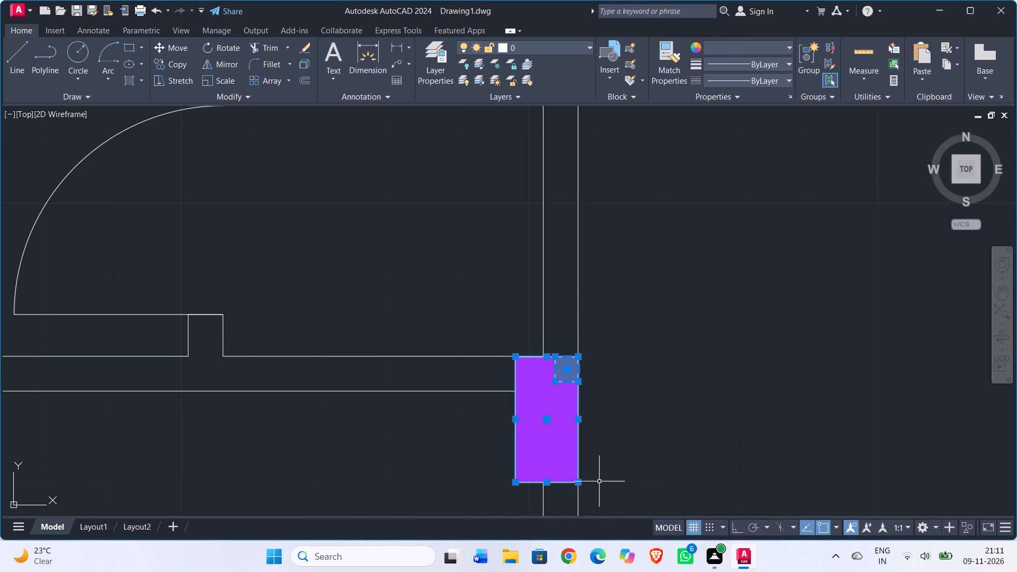
scroll(559, 348, up, 4)
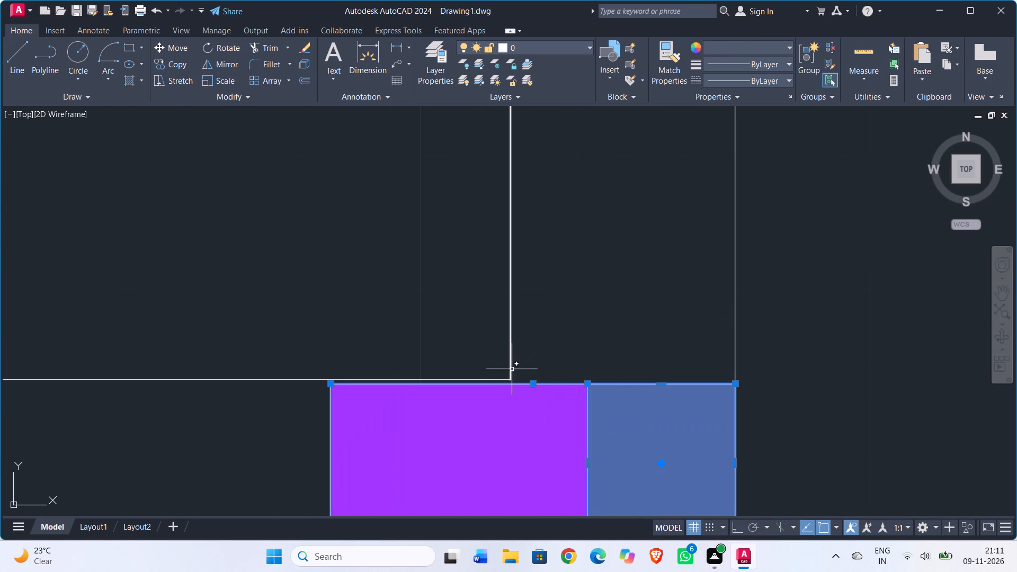
key(m)
key(Return)
scroll(511, 384, up, 1)
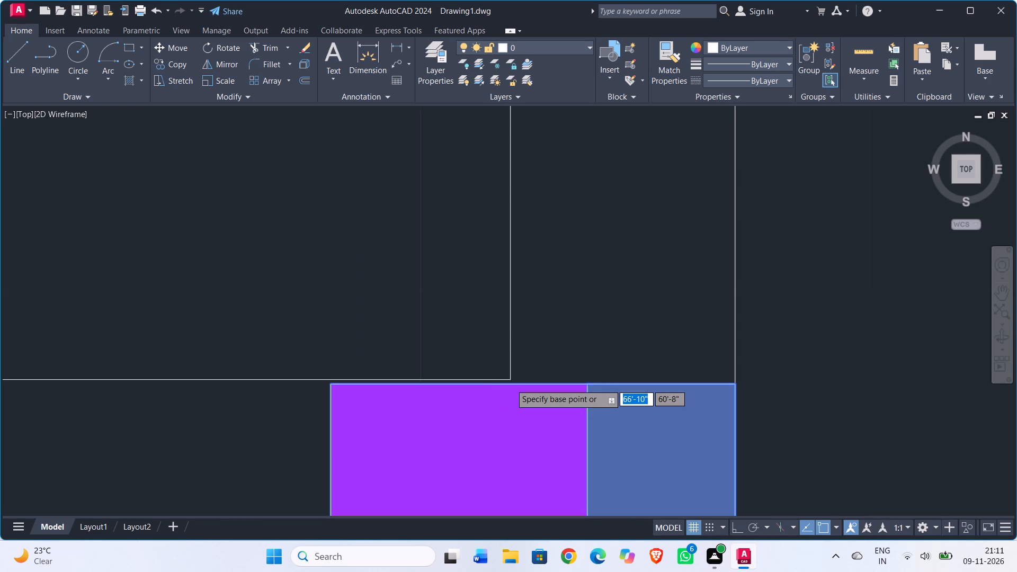
scroll(511, 384, up, 3)
scroll(517, 374, down, 4)
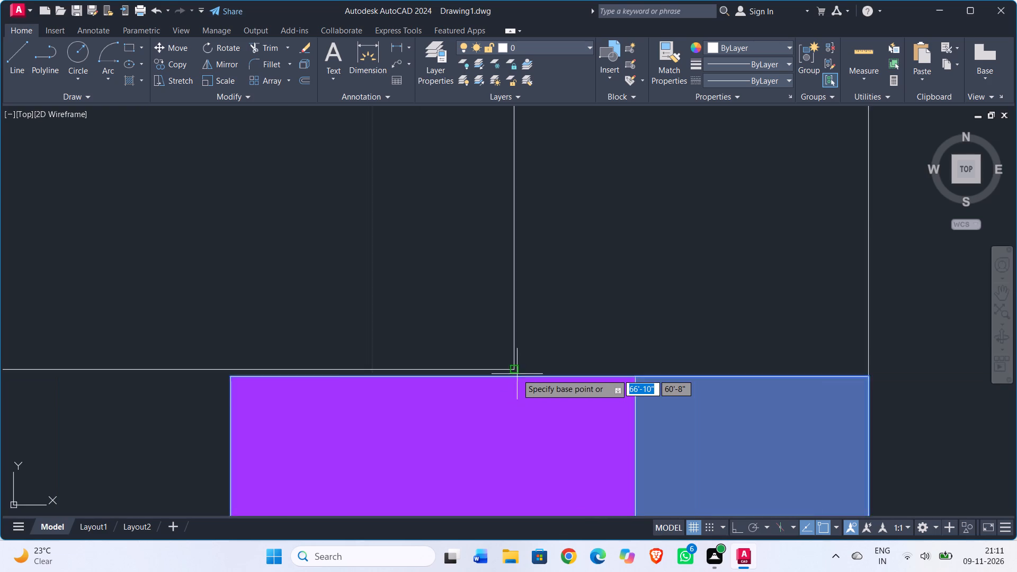
scroll(516, 373, down, 2)
scroll(576, 376, up, 2)
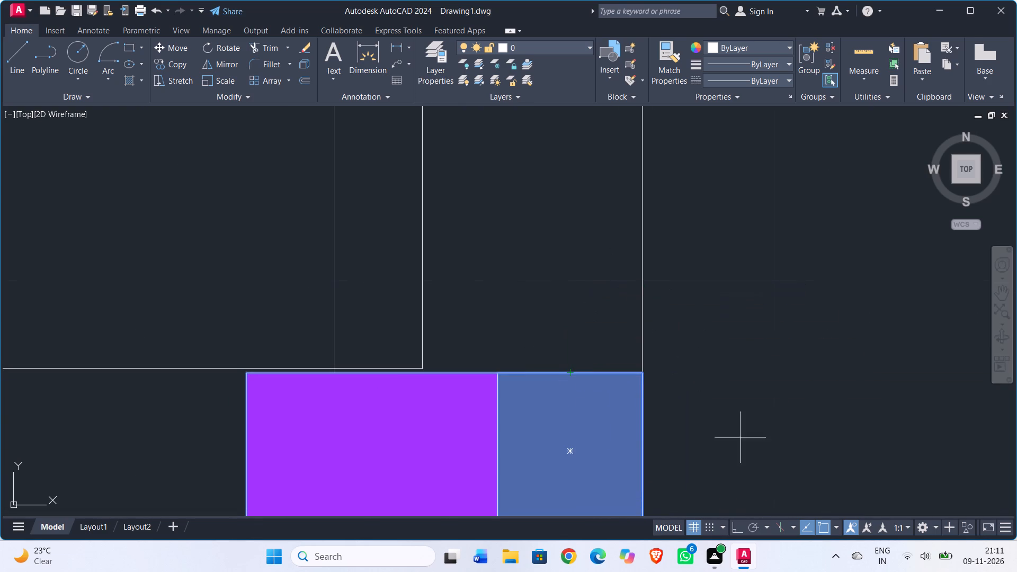
click(737, 527)
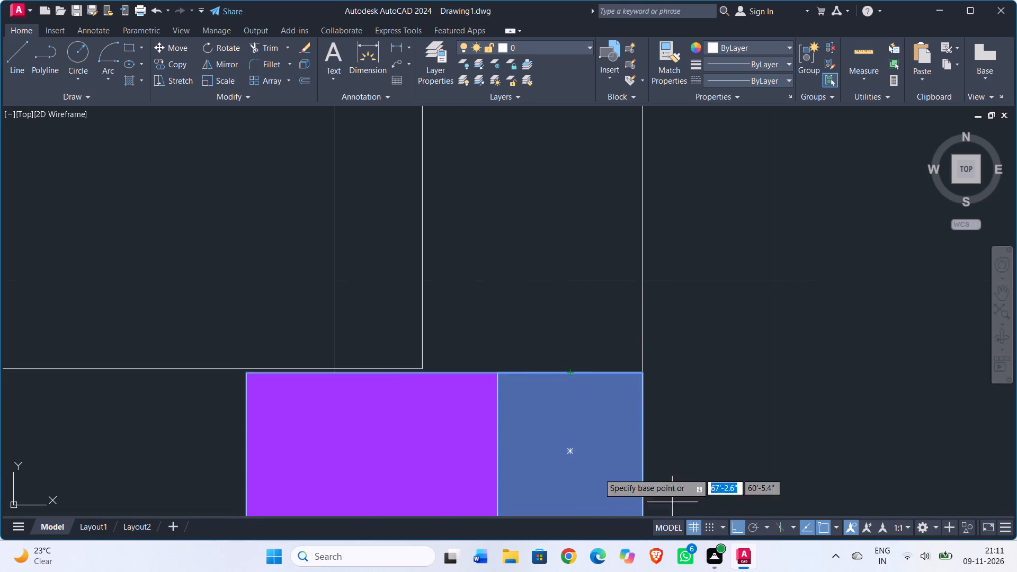
scroll(422, 377, up, 5)
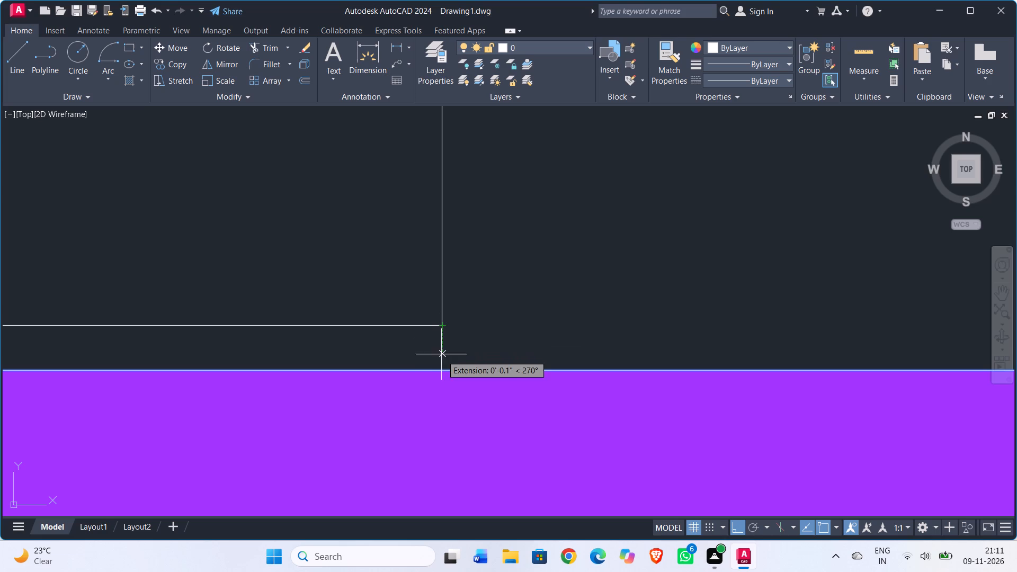
click(442, 368)
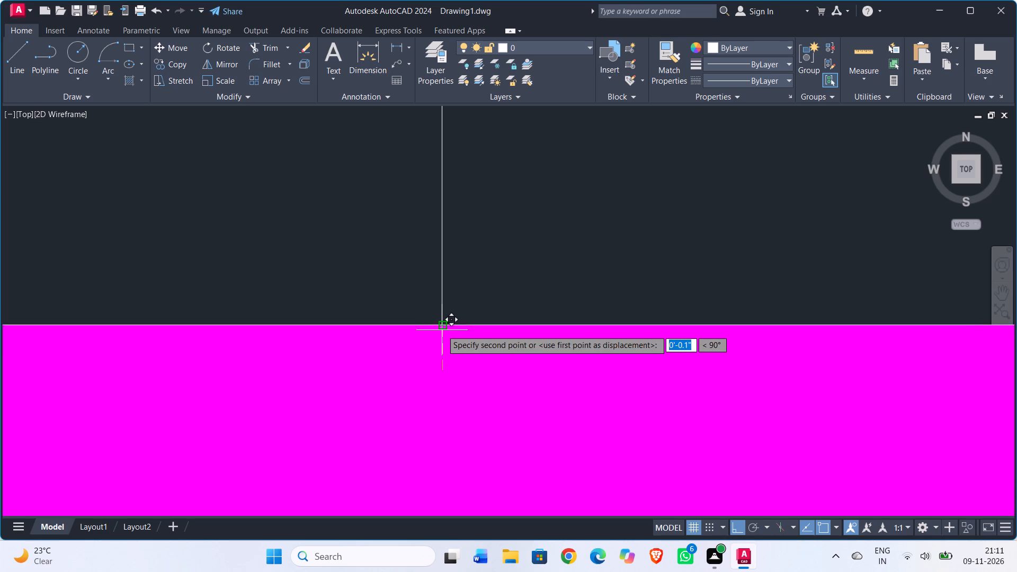
click(442, 328)
Draw a 6" line across the east wall along the copied column's south edge.
scroll(442, 329, down, 6)
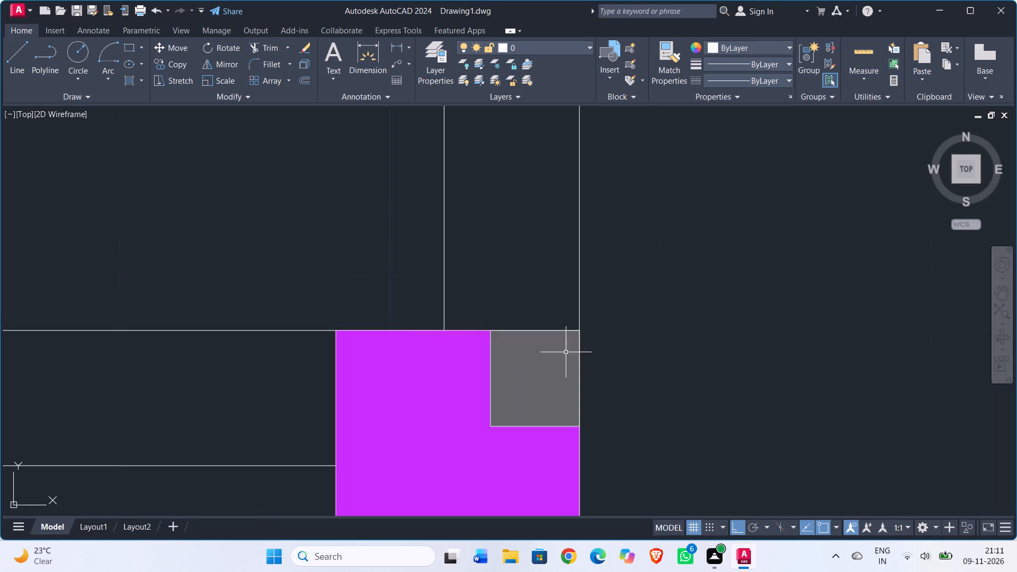
scroll(632, 358, down, 2)
middle_drag(637, 356, 552, 194)
scroll(576, 303, down, 1)
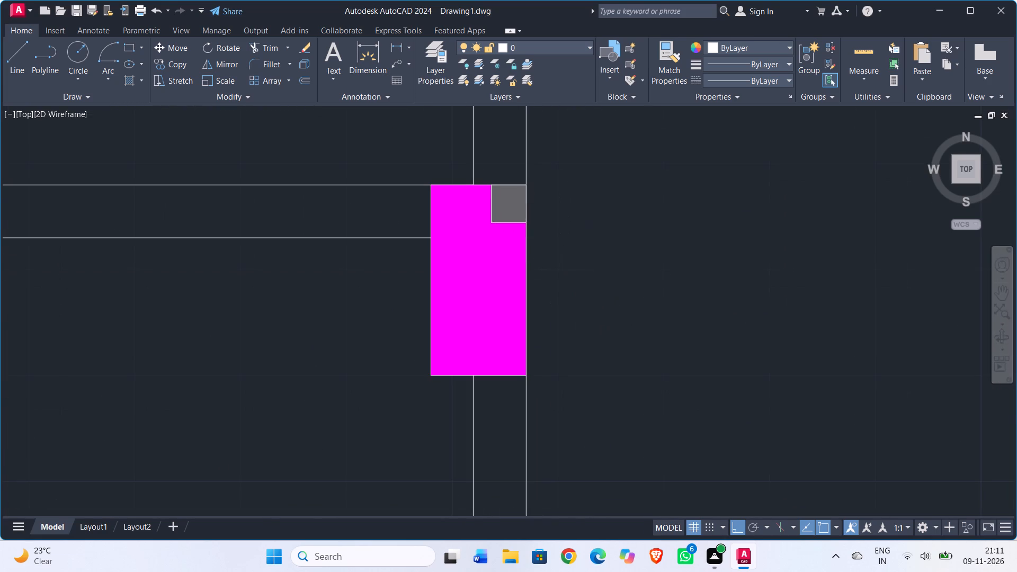
scroll(556, 363, up, 1)
key(l)
key(Return)
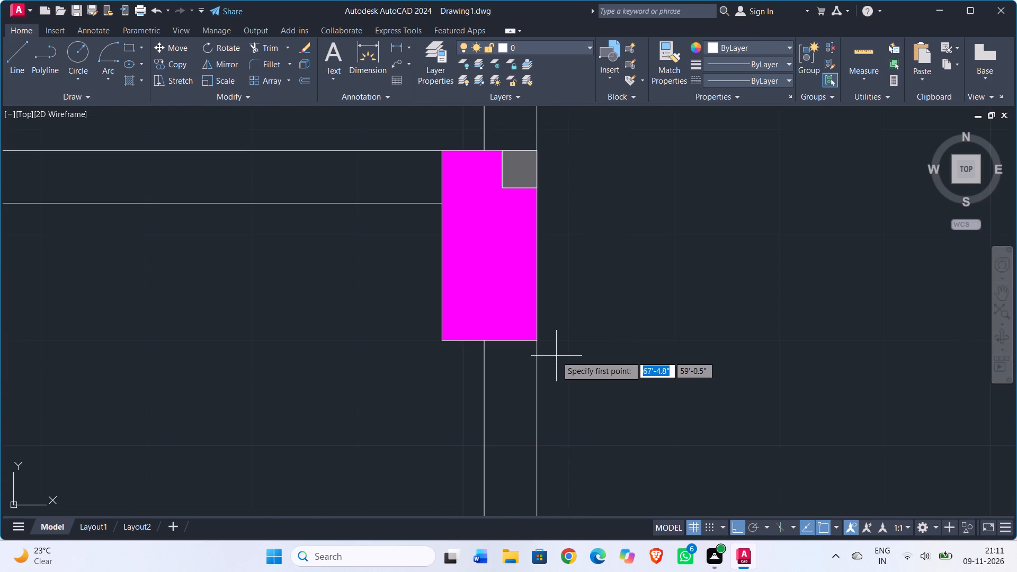
drag(536, 344, 527, 345)
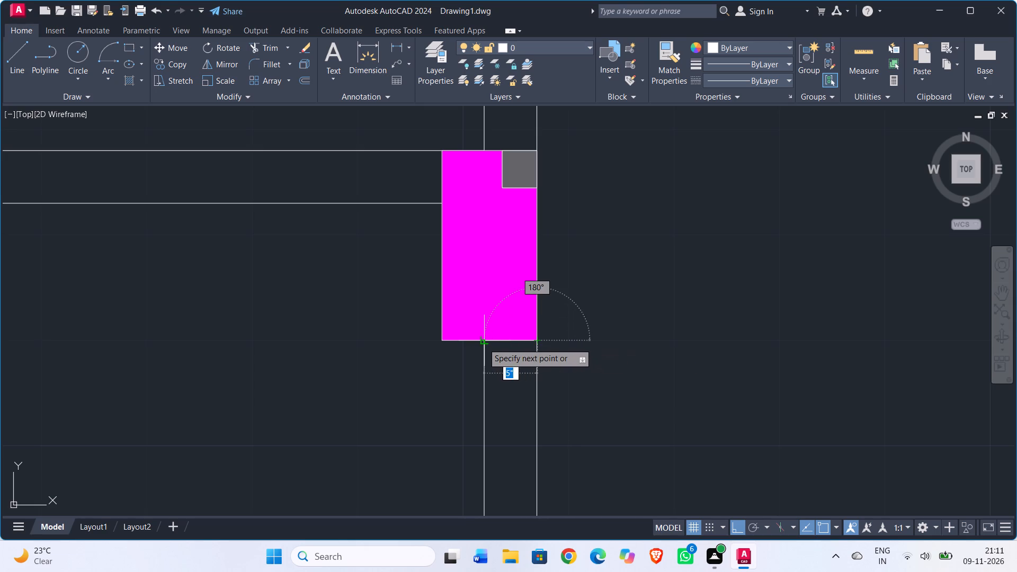
click(483, 343)
key(Escape)
Offset the line at the column's south edge 6" south to mark the door opening's north jamb.
text(off)
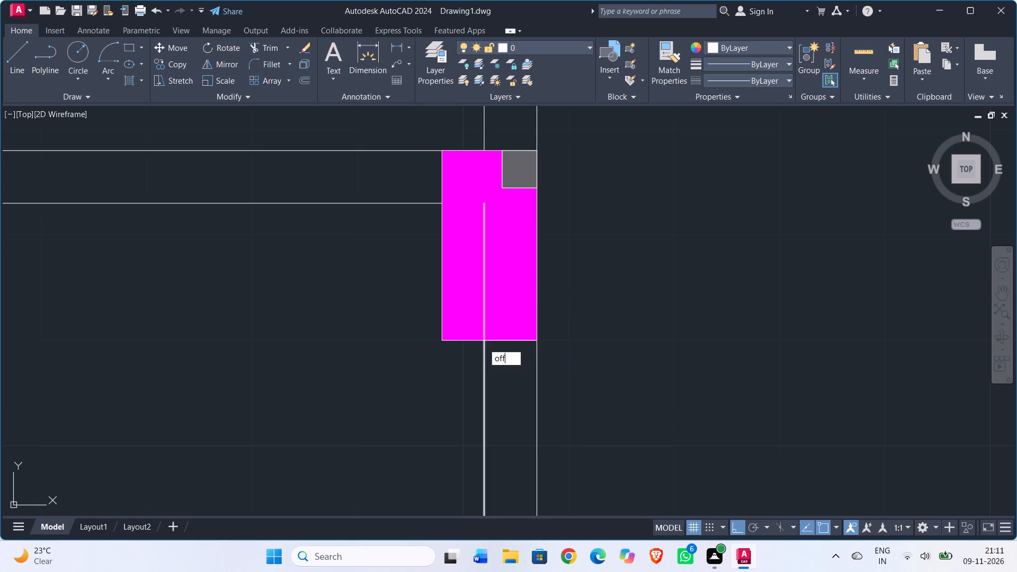
key(Return)
key(6)
key(shift+quotedbl)
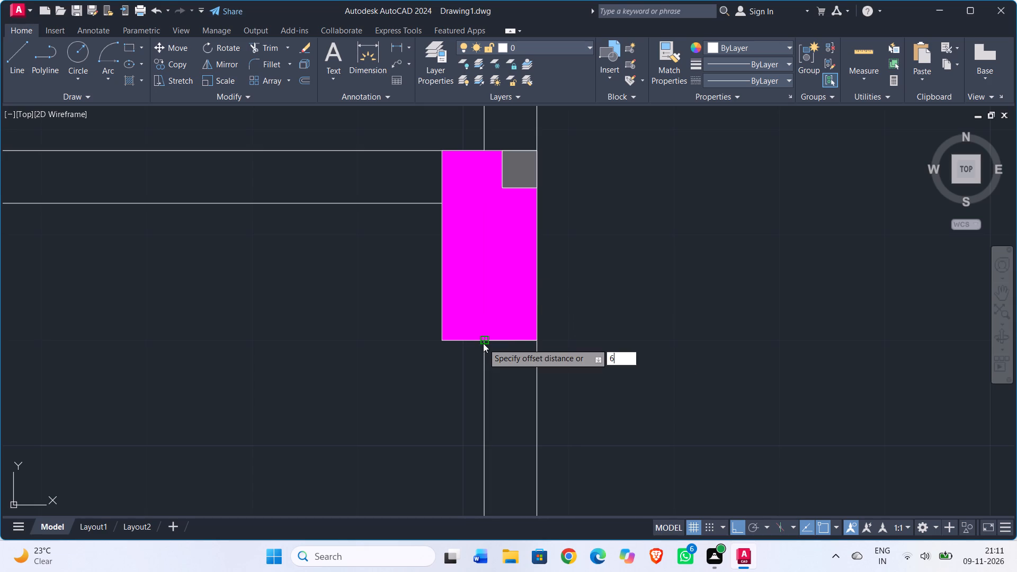
key(Return)
click(510, 341)
click(515, 394)
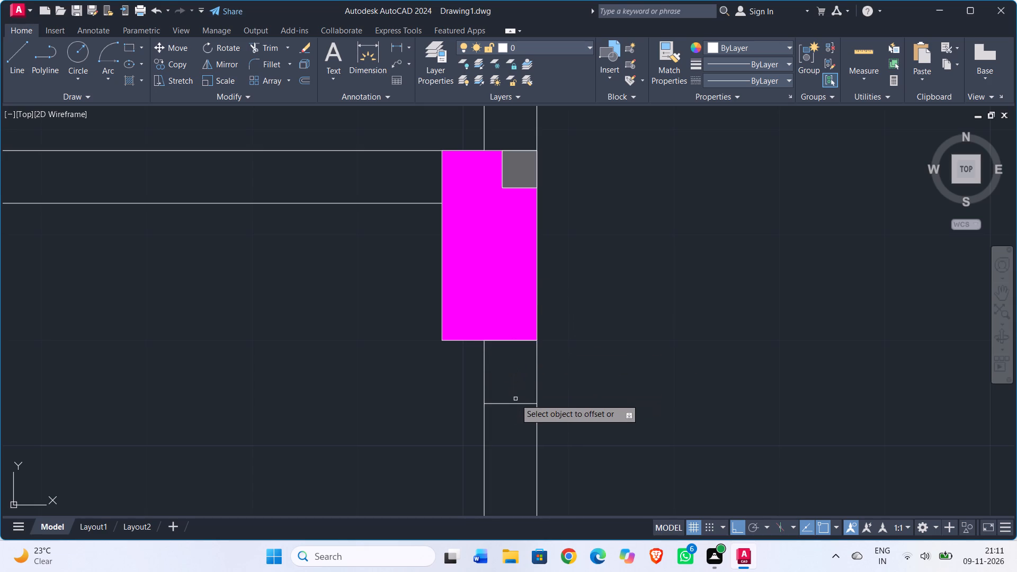
key(Escape)
Offset the north jamb line 3' south to mark the opening's south jamb.
text(off)
key(Return)
text(3')
key(Return)
scroll(512, 384, down, 2)
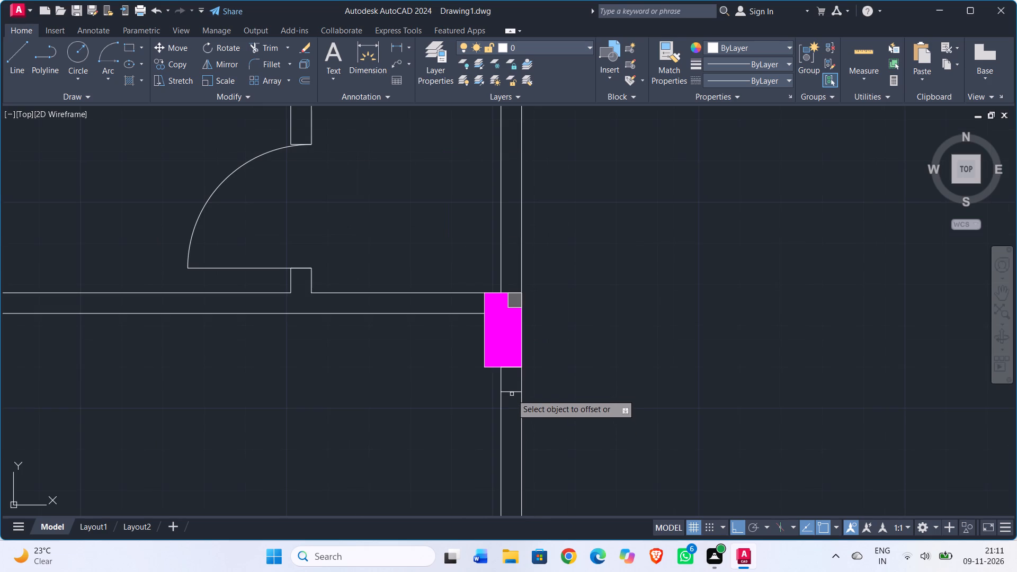
click(512, 392)
click(517, 459)
scroll(513, 458, down, 1)
middle_drag(511, 450, 506, 342)
scroll(505, 341, up, 2)
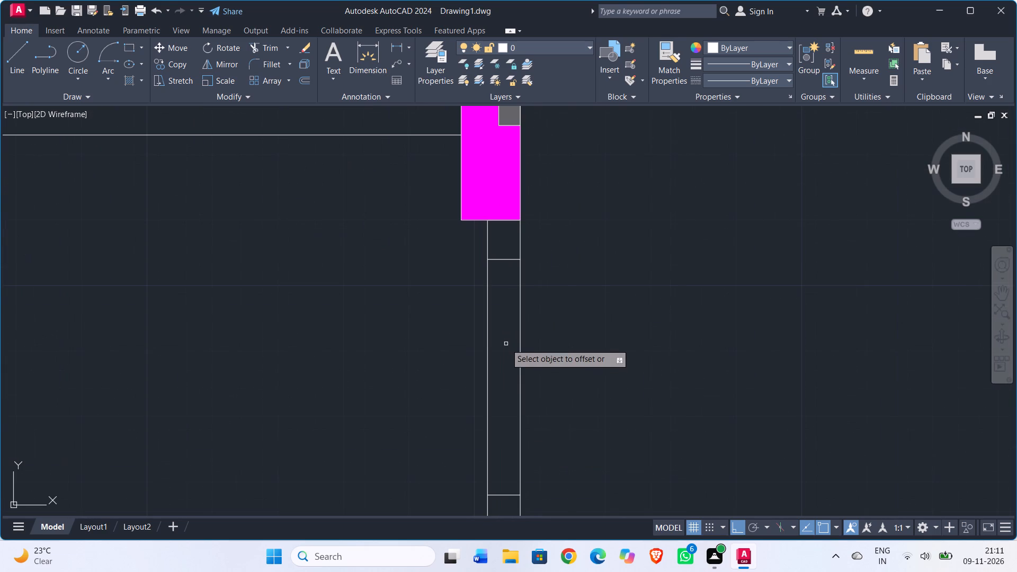
key(Escape)
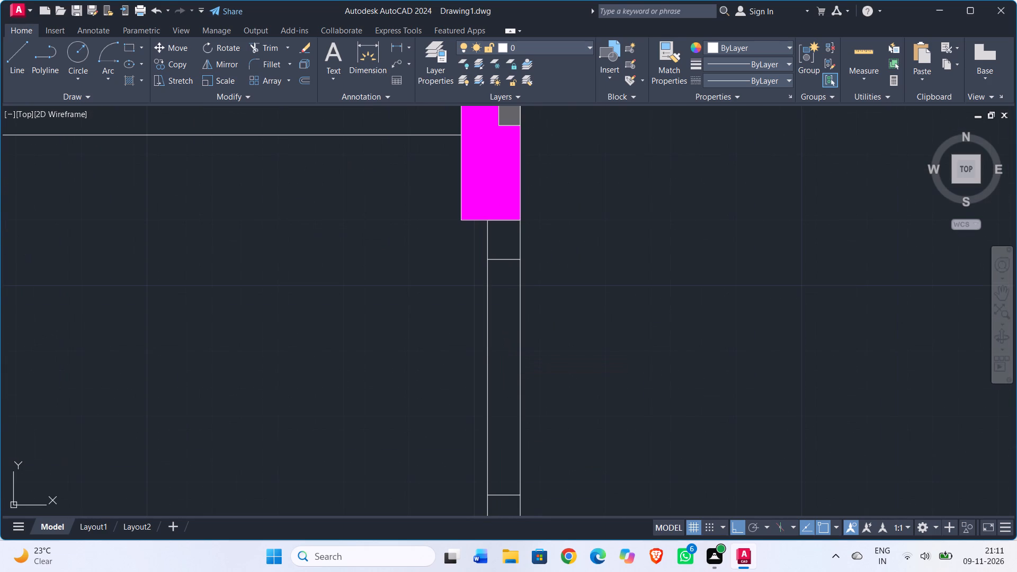
Draw a 3' door leaf line west from the north jamb's east end.
key(l)
key(Return)
scroll(513, 248, up, 1)
click(523, 267)
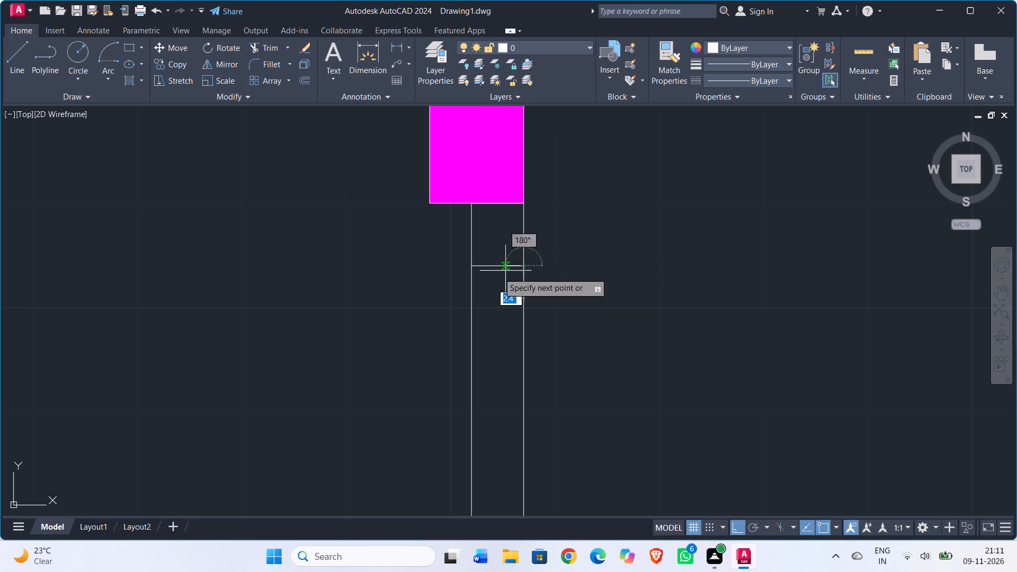
text(3')
key(Return)
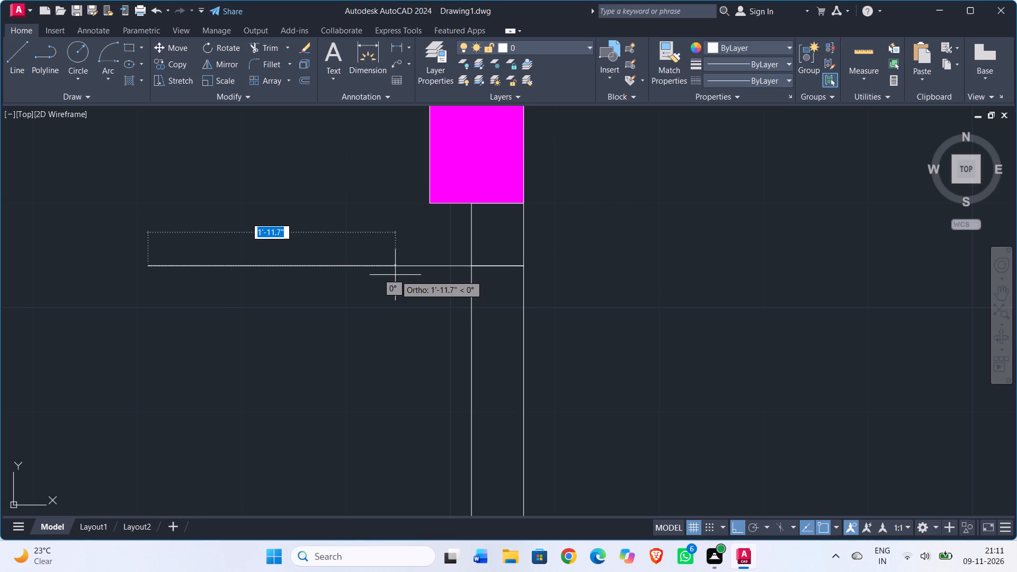
key(Escape)
Draw the door's swing arc from the leaf's west end to the south jamb's east end, centred on the north jamb's east end.
scroll(326, 332, down, 3)
middle_drag(325, 332, 368, 296)
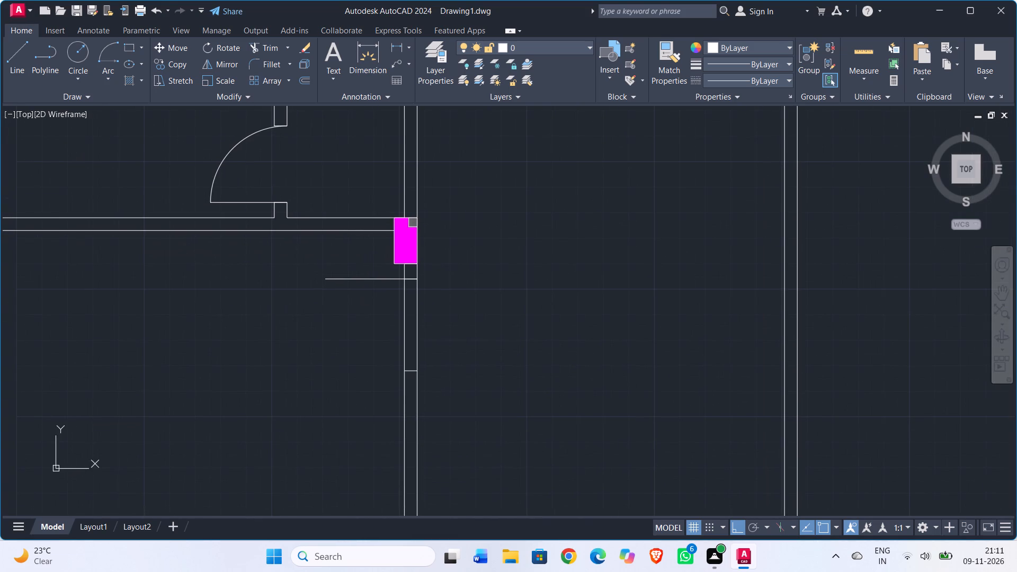
click(112, 48)
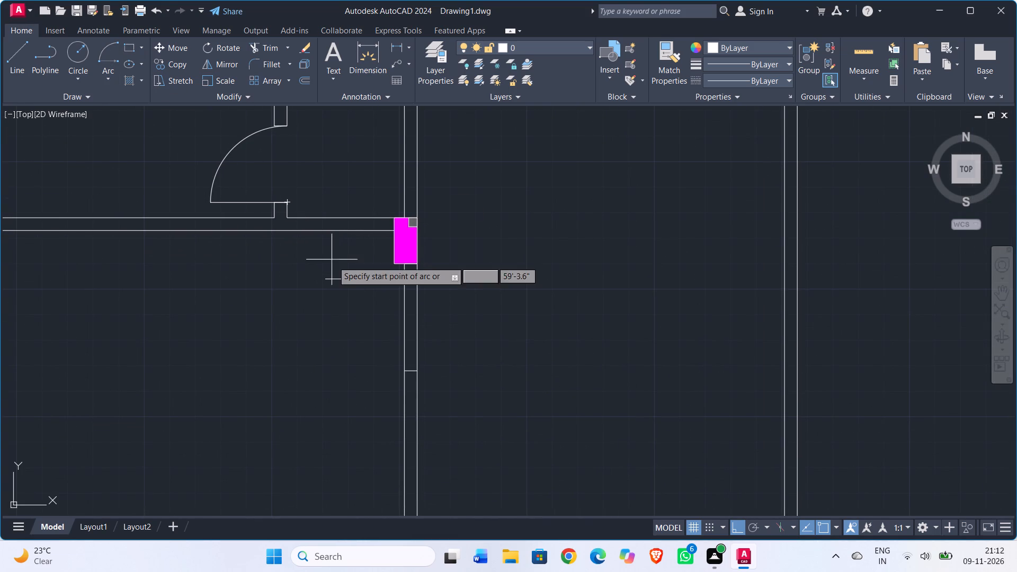
drag(326, 279, 333, 279)
click(420, 279)
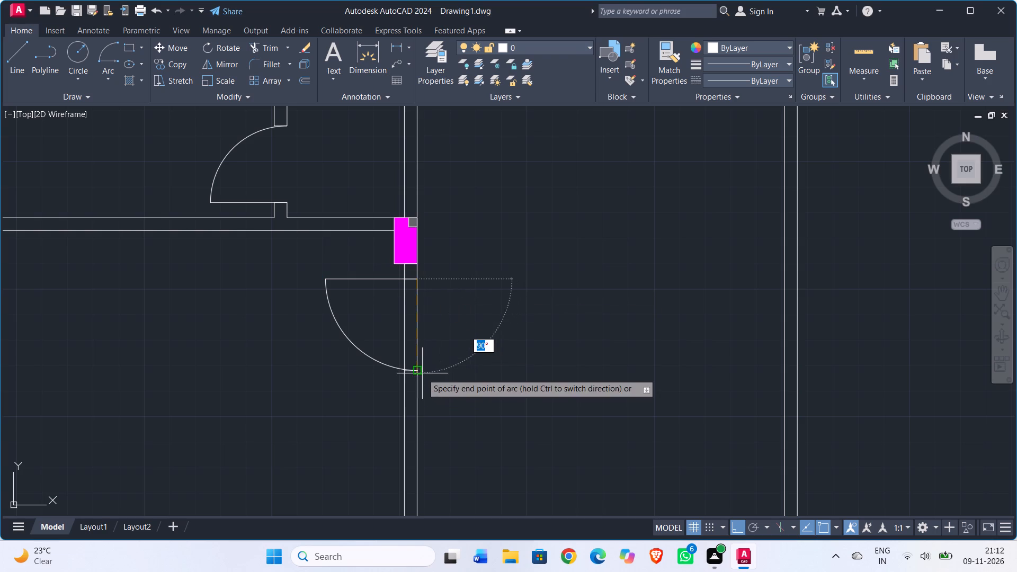
click(417, 372)
scroll(410, 378, up, 2)
key(Escape)
Trim the excess of the 3' door's south jamb line west of the wall.
text(tr)
key(Return)
scroll(409, 380, up, 3)
scroll(355, 292, up, 2)
drag(334, 324, 327, 325)
click(298, 325)
scroll(319, 326, down, 3)
scroll(388, 278, down, 1)
middle_drag(373, 247, 376, 408)
scroll(373, 352, down, 1)
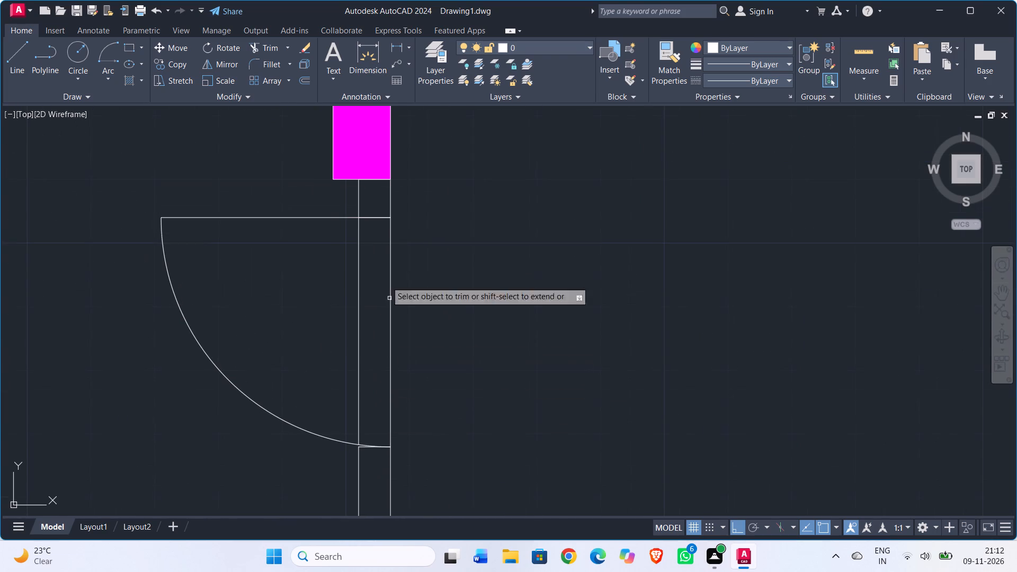
Trim both wall face lines between the two jambs to clear the 3' door opening.
scroll(364, 227, up, 1)
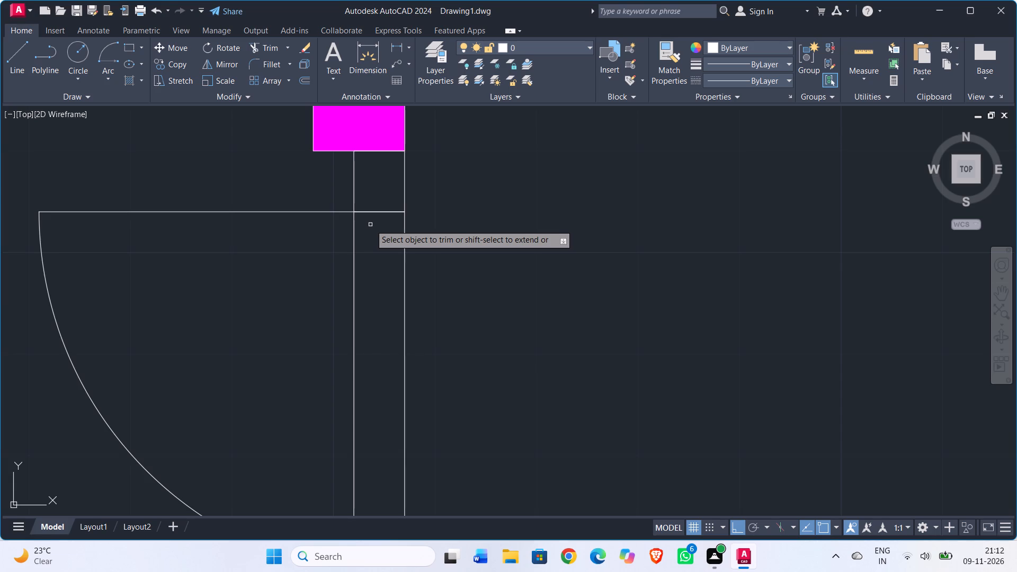
scroll(370, 225, down, 2)
drag(350, 281, 365, 285)
click(355, 297)
click(415, 311)
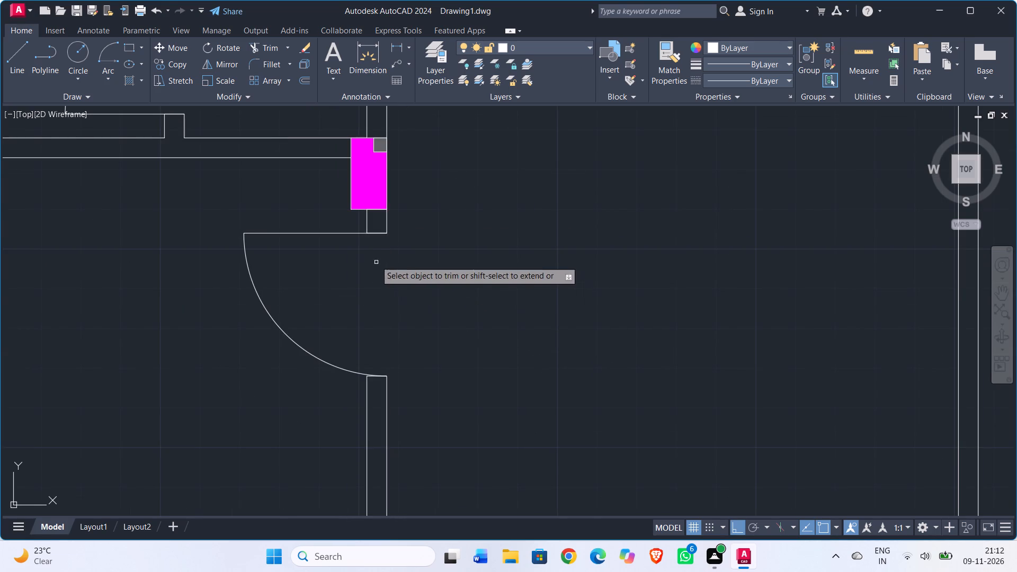
scroll(366, 304, up, 3)
scroll(368, 288, down, 2)
scroll(396, 240, down, 1)
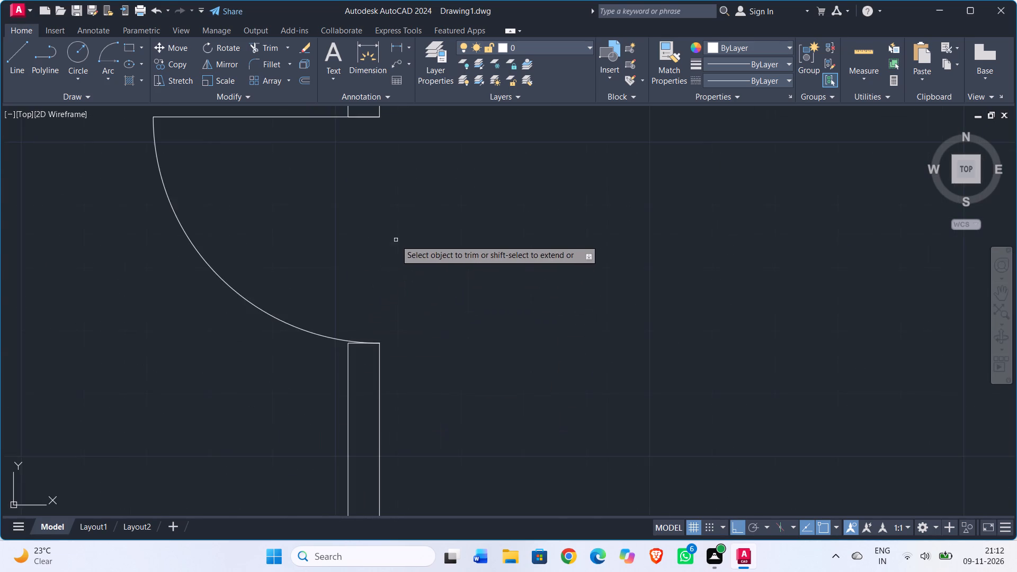
scroll(396, 240, down, 1)
middle_drag(395, 248, 385, 342)
scroll(370, 243, up, 2)
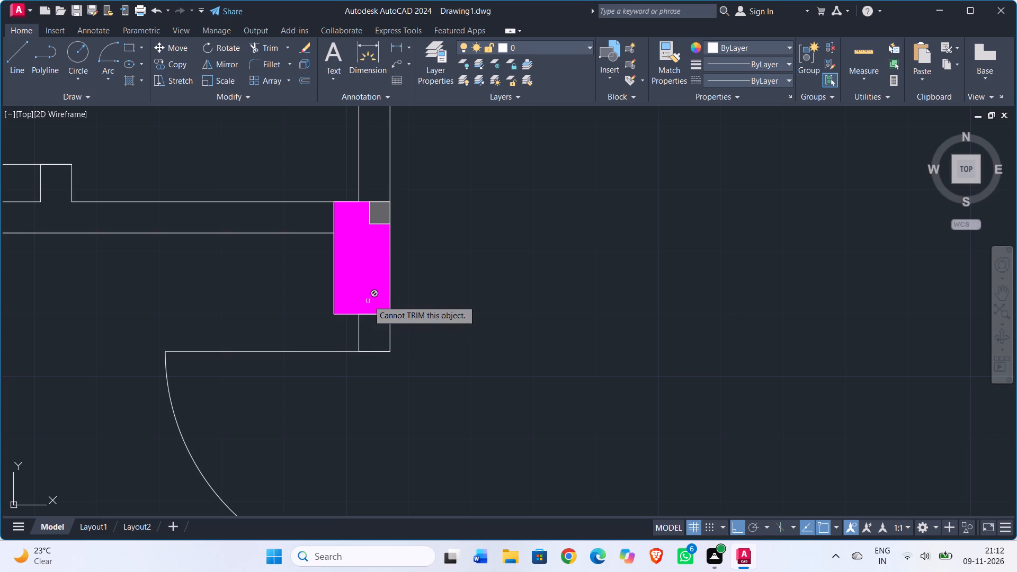
click(373, 314)
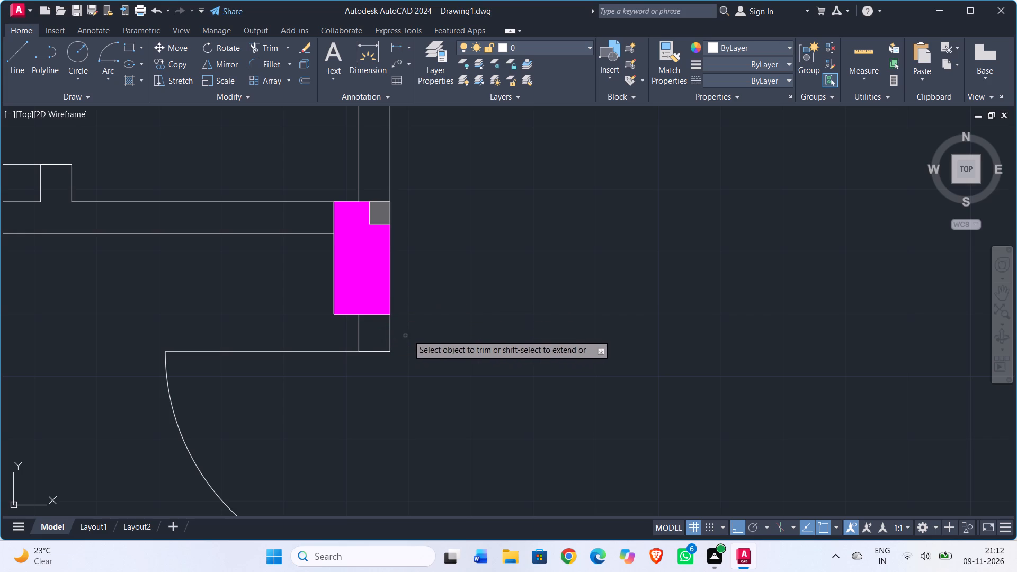
scroll(413, 328, down, 2)
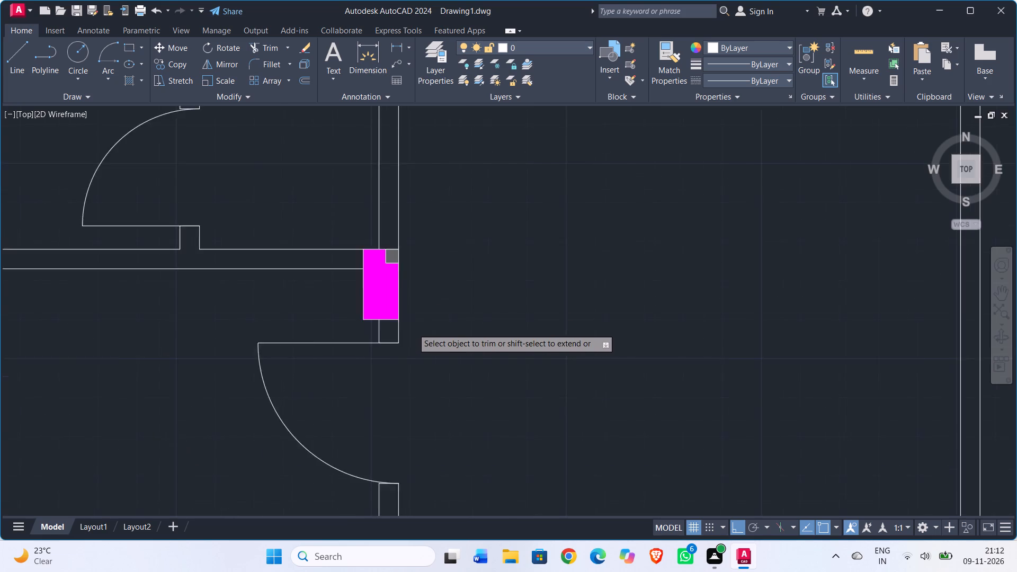
scroll(434, 310, down, 1)
middle_drag(435, 277, 434, 326)
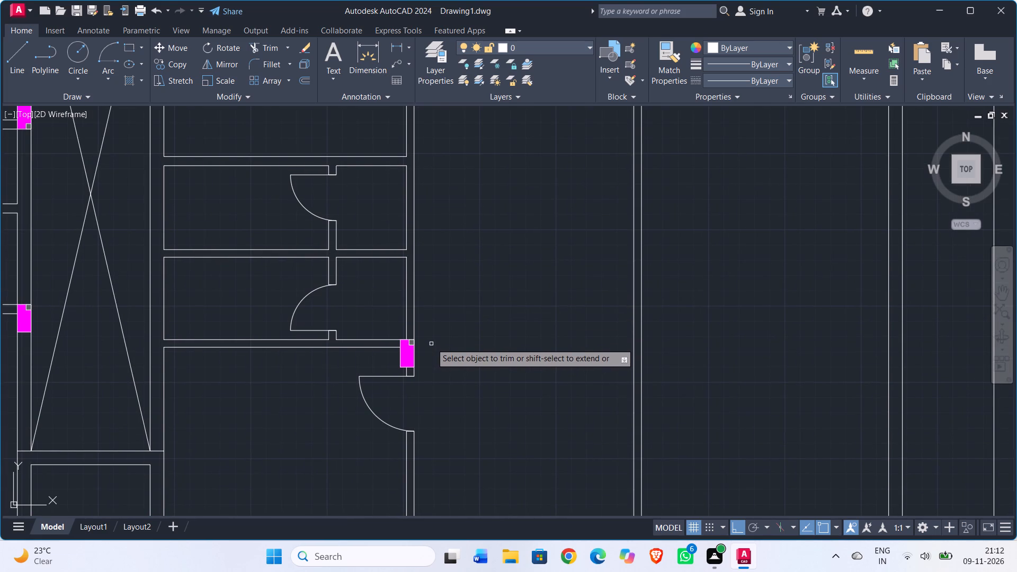
key(Escape)
Copy the column on the western room's west wall to the crossed bay's east wall, its northeast corner at the partition's north face.
scroll(287, 338, down, 2)
middle_drag(276, 361, 379, 361)
scroll(216, 336, up, 1)
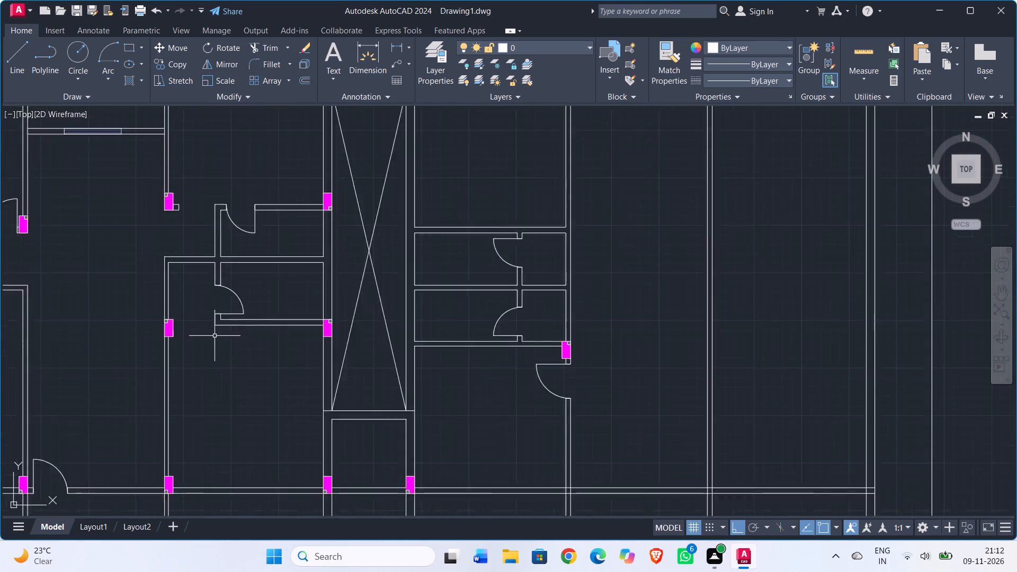
scroll(215, 336, up, 1)
drag(122, 303, 126, 322)
click(200, 383)
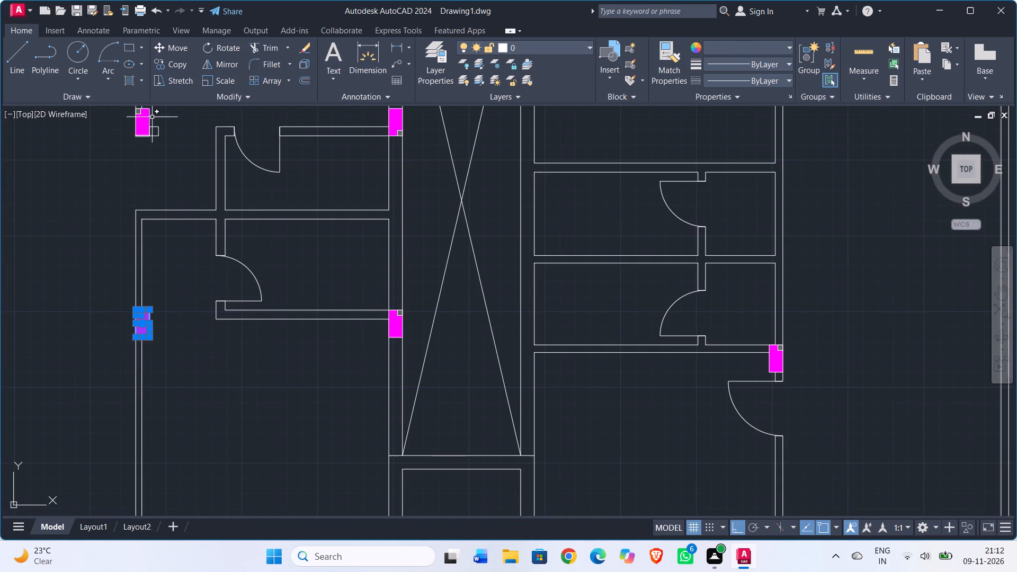
click(177, 57)
scroll(126, 321, up, 1)
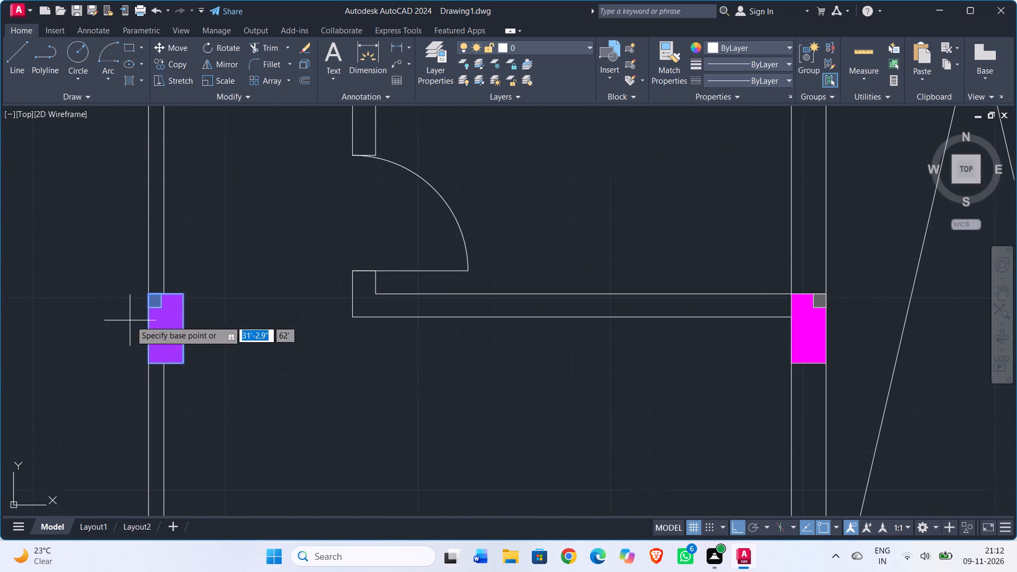
scroll(130, 320, up, 1)
scroll(199, 307, down, 2)
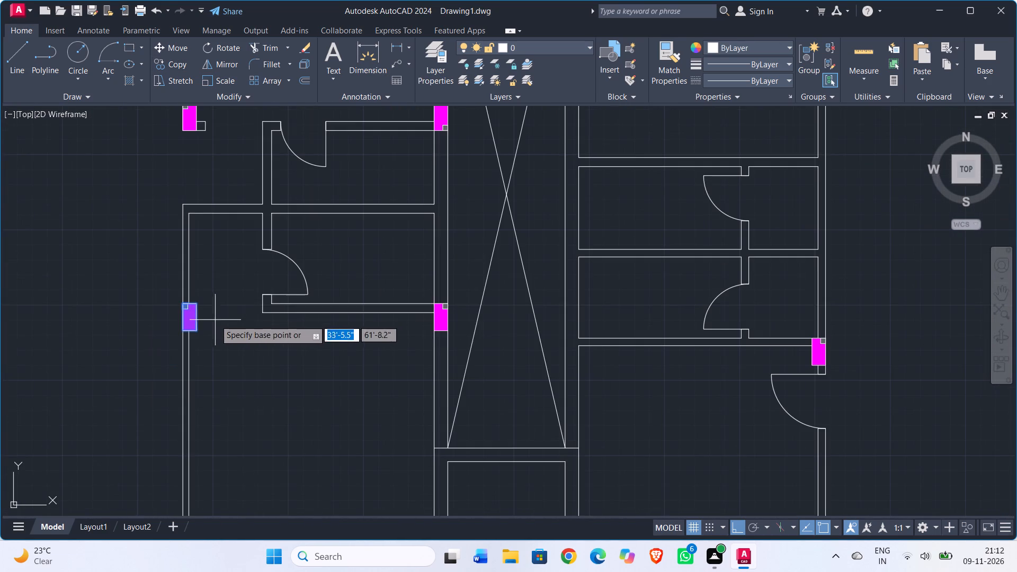
middle_drag(219, 329, 153, 327)
click(128, 299)
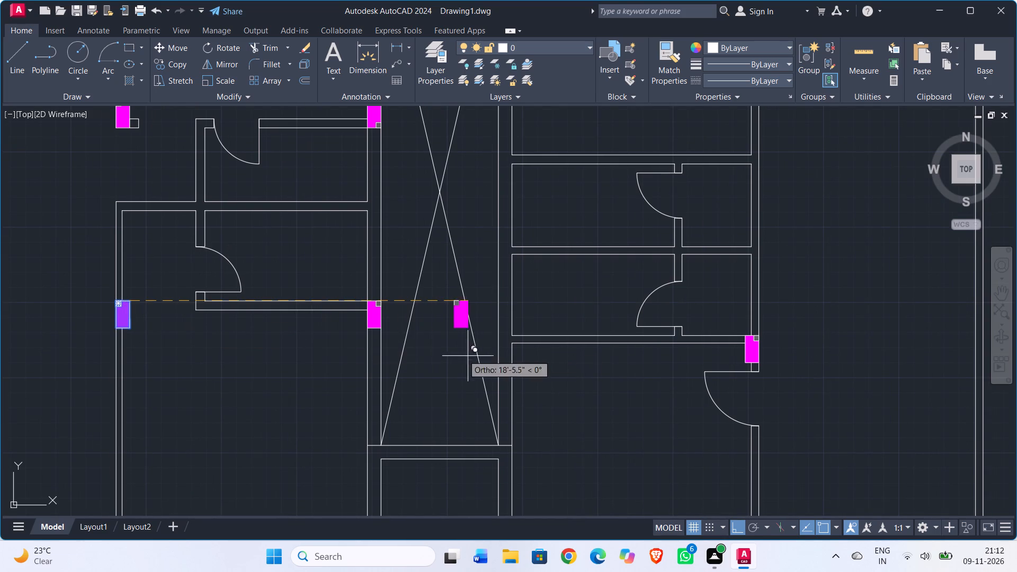
click(510, 337)
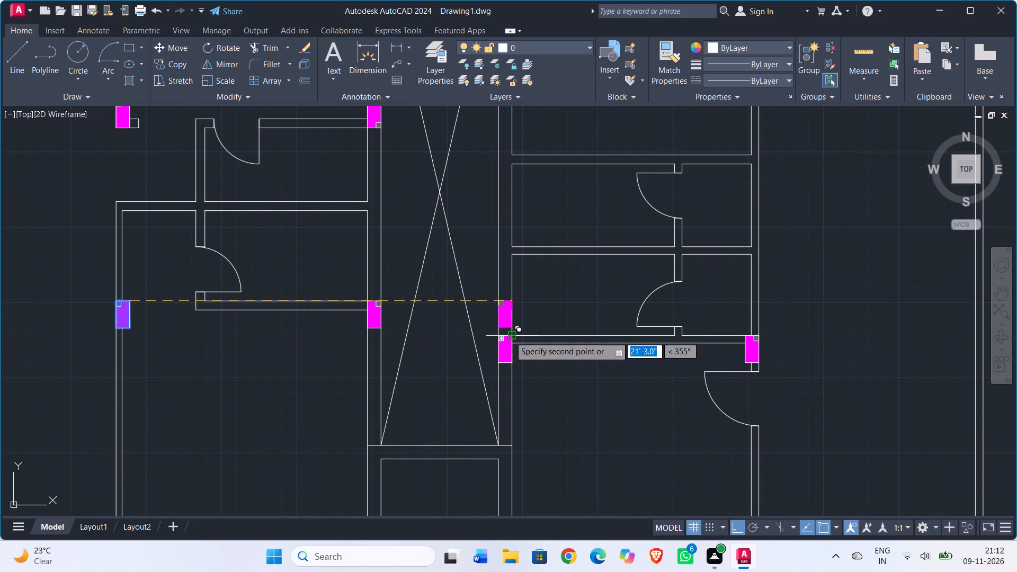
key(Escape)
With ortho off, copy the spare upright column with the southeast corner marker to just northwest of the 3' door room's southeast wall crossing.
scroll(554, 374, down, 1)
middle_drag(554, 374, 338, 359)
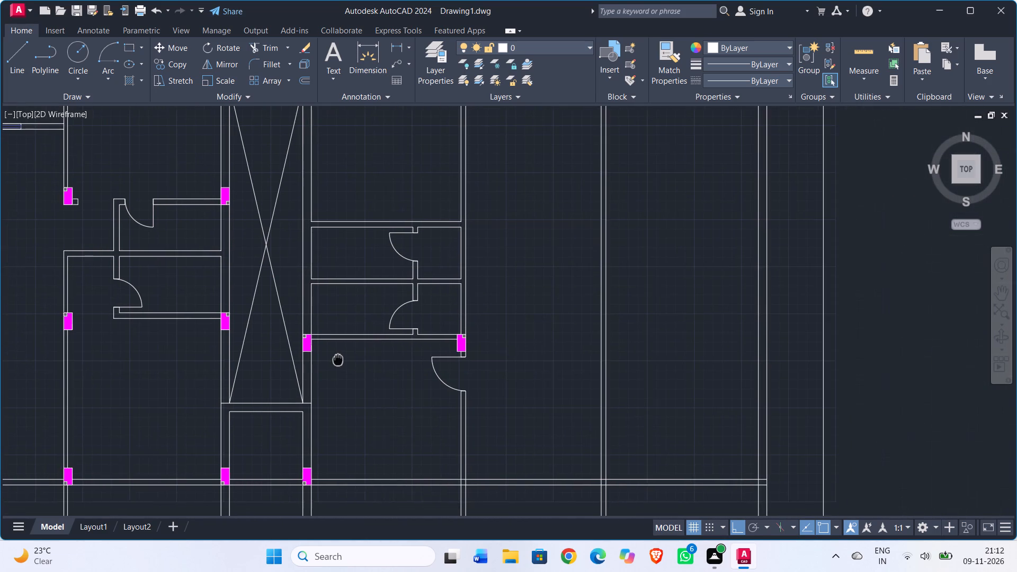
middle_drag(338, 359, 340, 359)
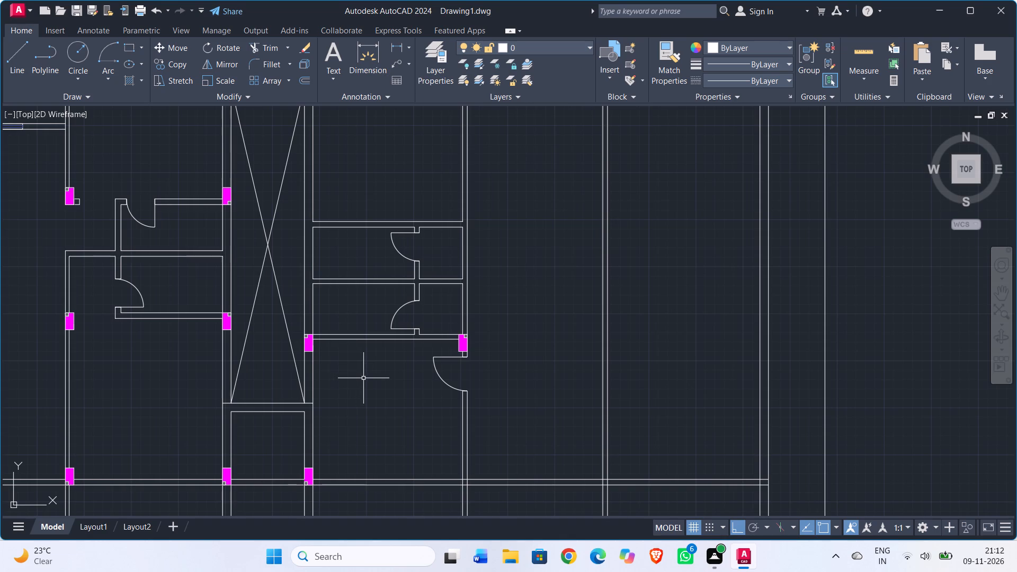
middle_drag(365, 375, 382, 295)
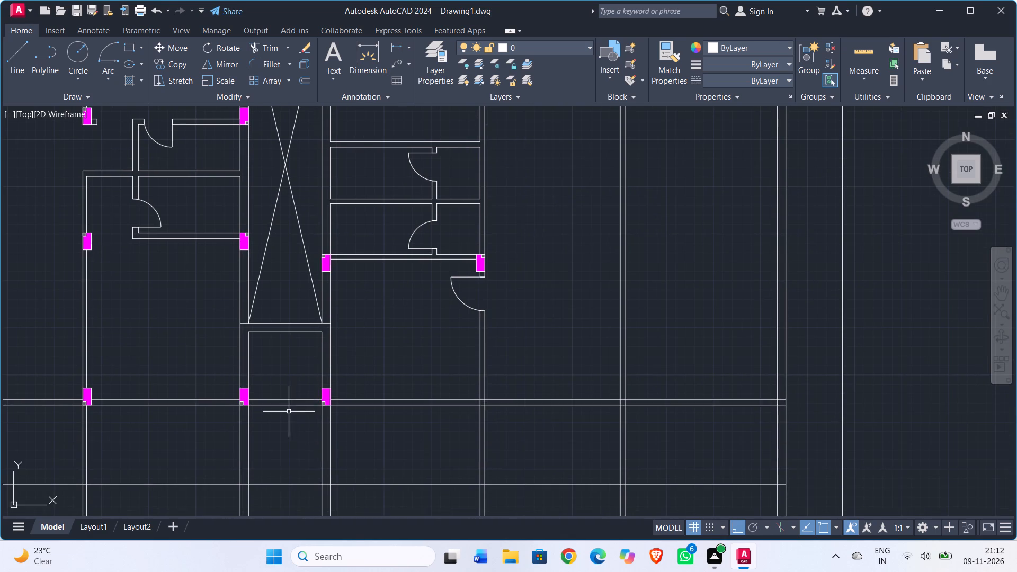
scroll(288, 412, up, 1)
scroll(293, 376, down, 2)
scroll(601, 374, down, 1)
middle_drag(655, 371, 484, 360)
scroll(641, 351, up, 2)
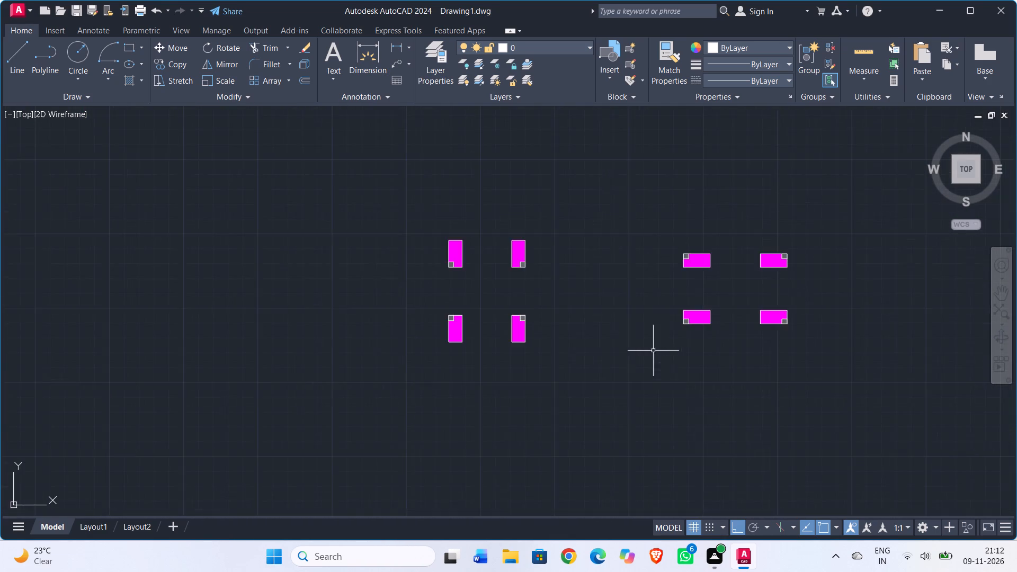
scroll(649, 350, up, 2)
click(439, 288)
click(530, 178)
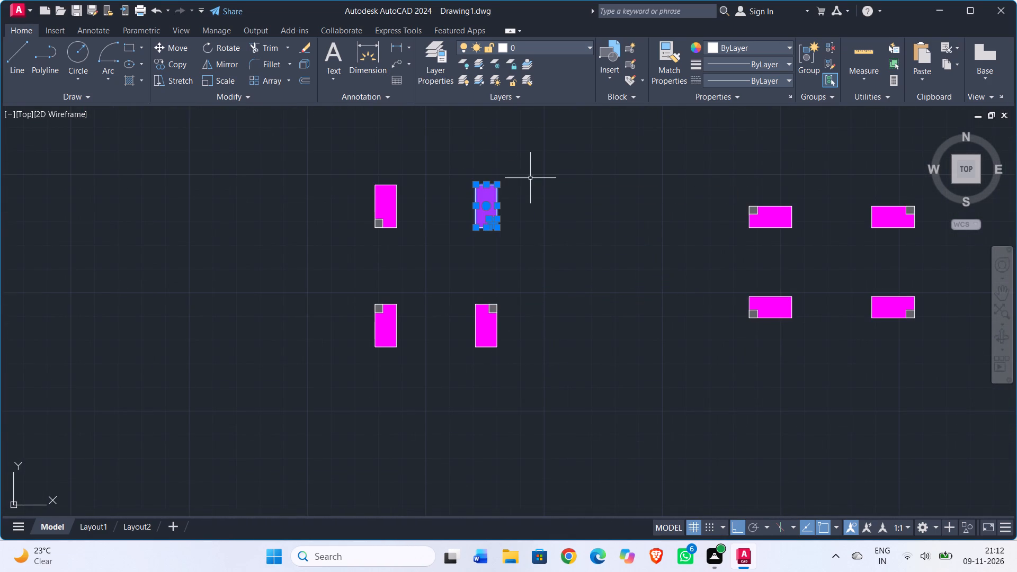
click(176, 61)
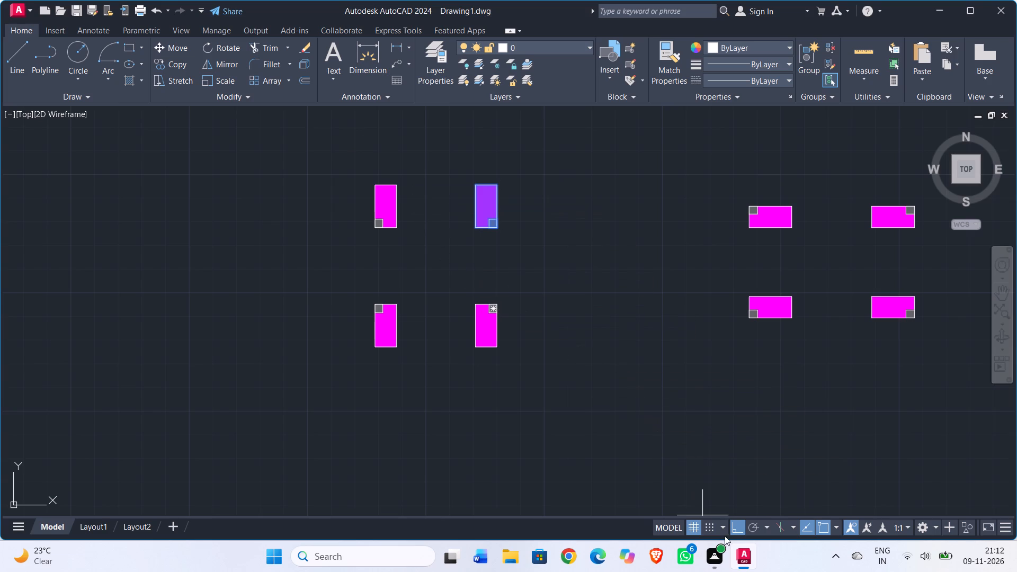
drag(733, 526, 729, 521)
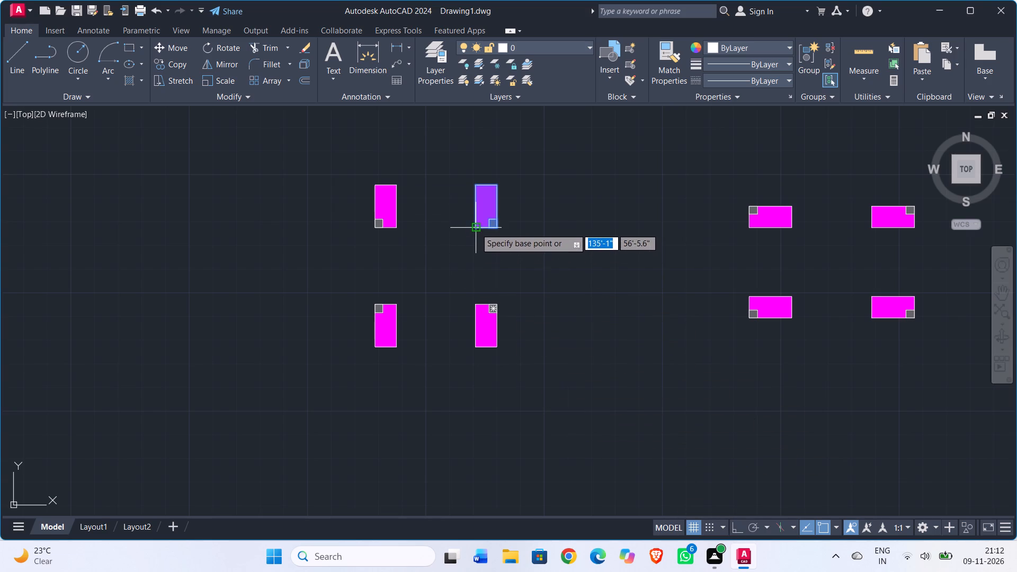
drag(476, 228, 468, 233)
scroll(201, 341, down, 2)
middle_drag(162, 342, 624, 256)
scroll(182, 334, up, 1)
middle_drag(38, 338, 521, 301)
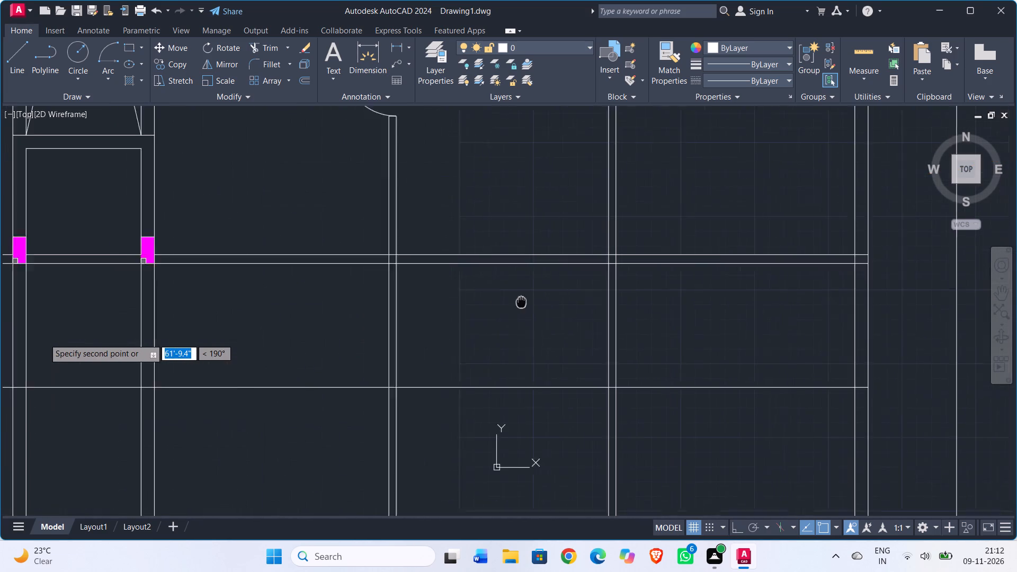
middle_drag(521, 301, 534, 298)
scroll(294, 305, down, 3)
scroll(306, 290, up, 5)
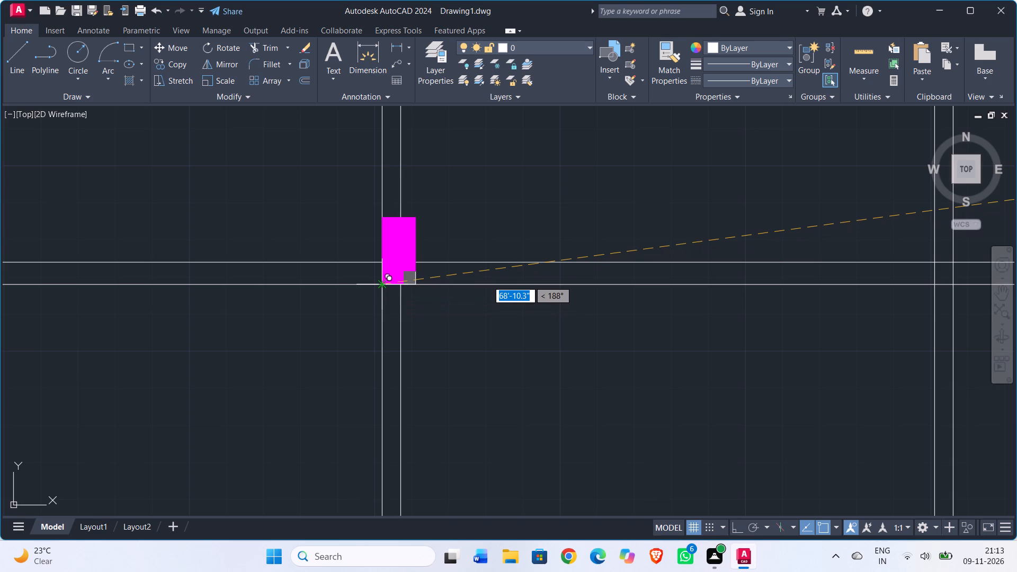
click(279, 233)
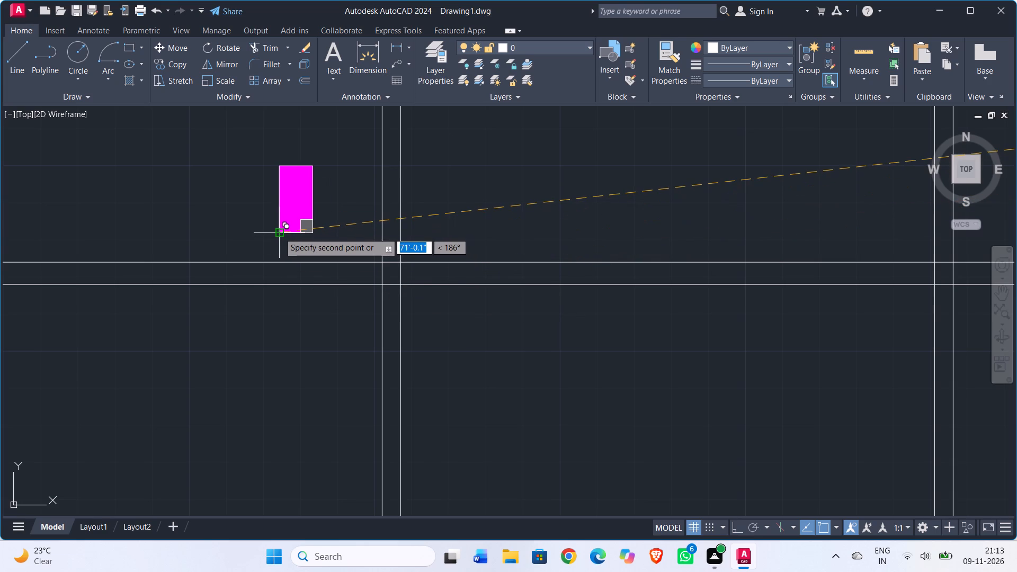
key(Escape)
Move the copied column by its southeast corner onto the intersection of the room's east wall outer face and the south wall's lower line.
click(246, 160)
drag(349, 269, 347, 254)
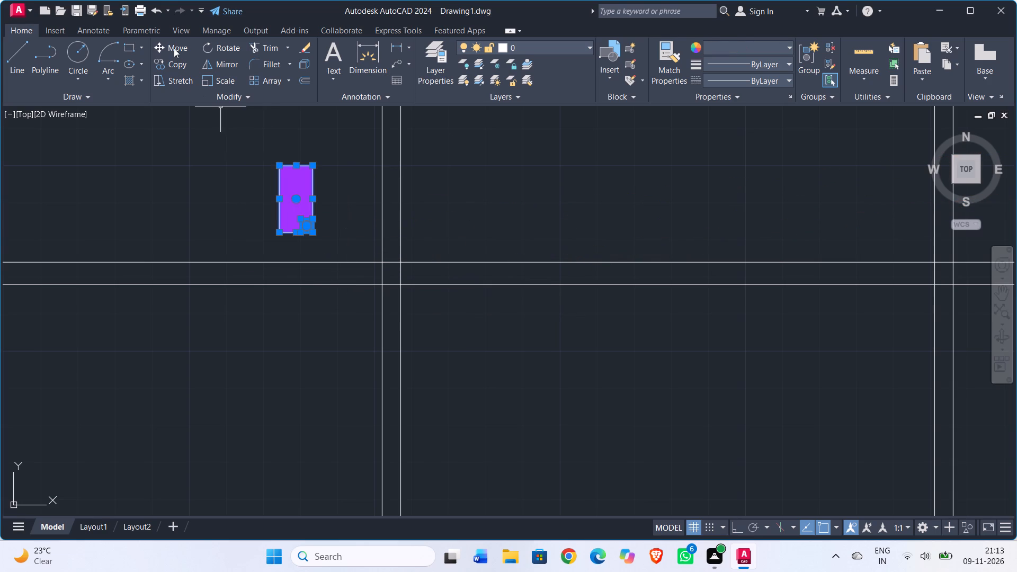
click(174, 48)
click(315, 235)
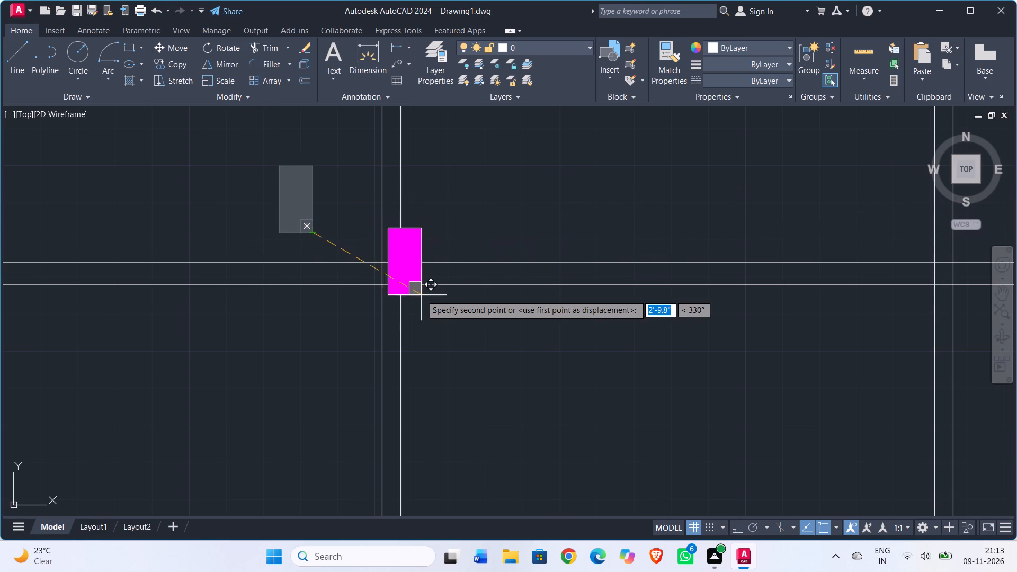
click(398, 285)
scroll(414, 299, up, 3)
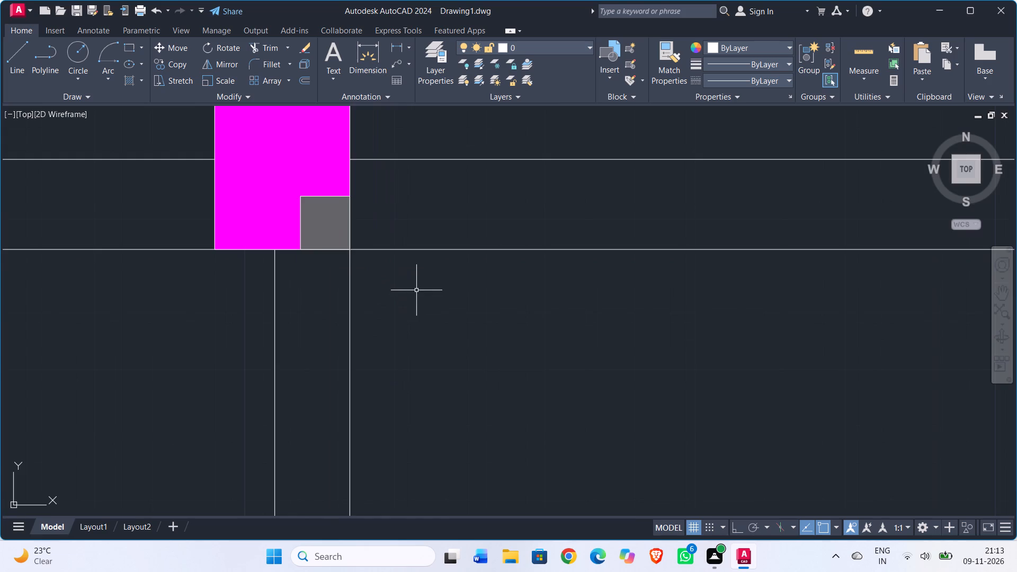
scroll(417, 296, down, 4)
scroll(458, 341, down, 2)
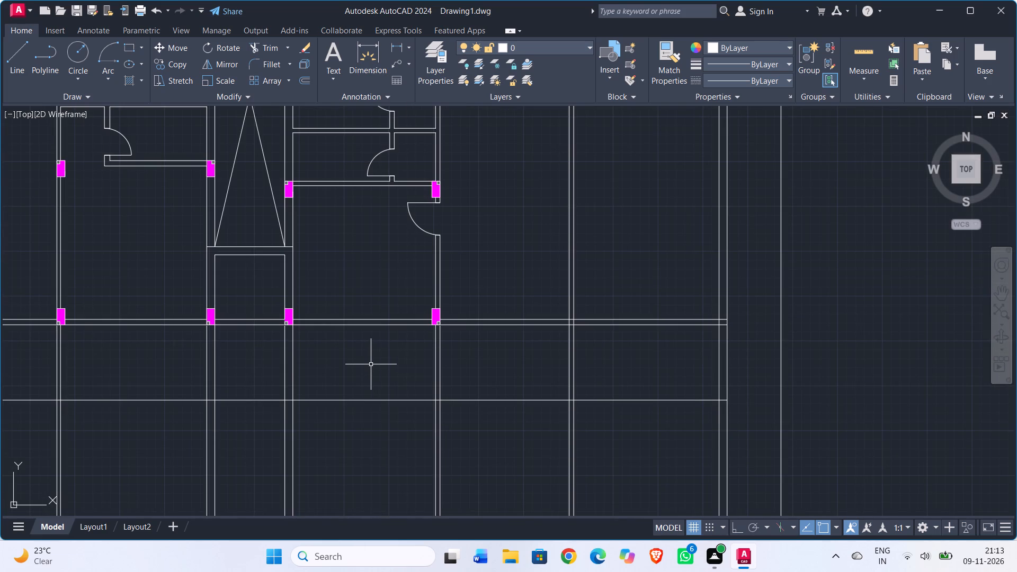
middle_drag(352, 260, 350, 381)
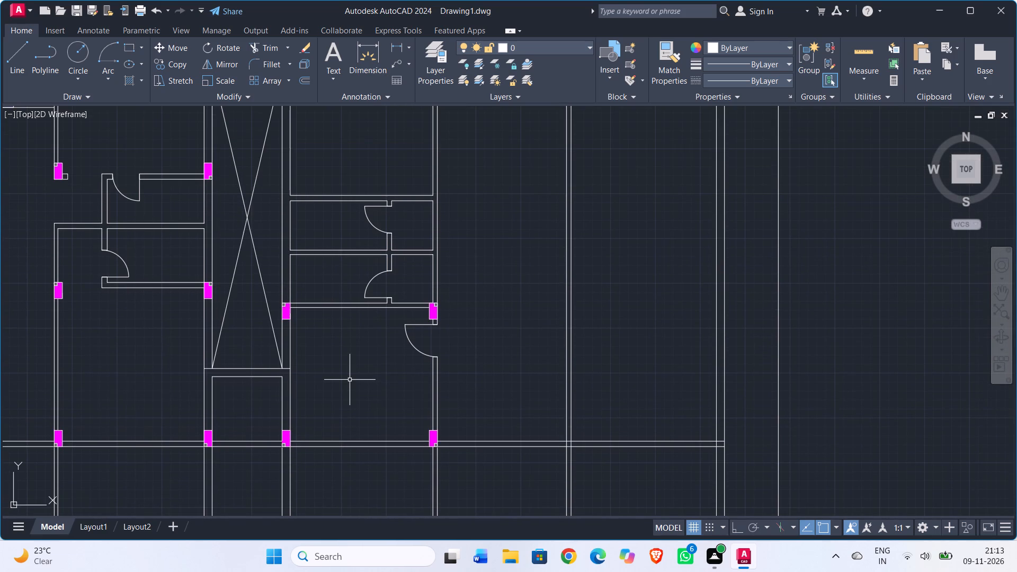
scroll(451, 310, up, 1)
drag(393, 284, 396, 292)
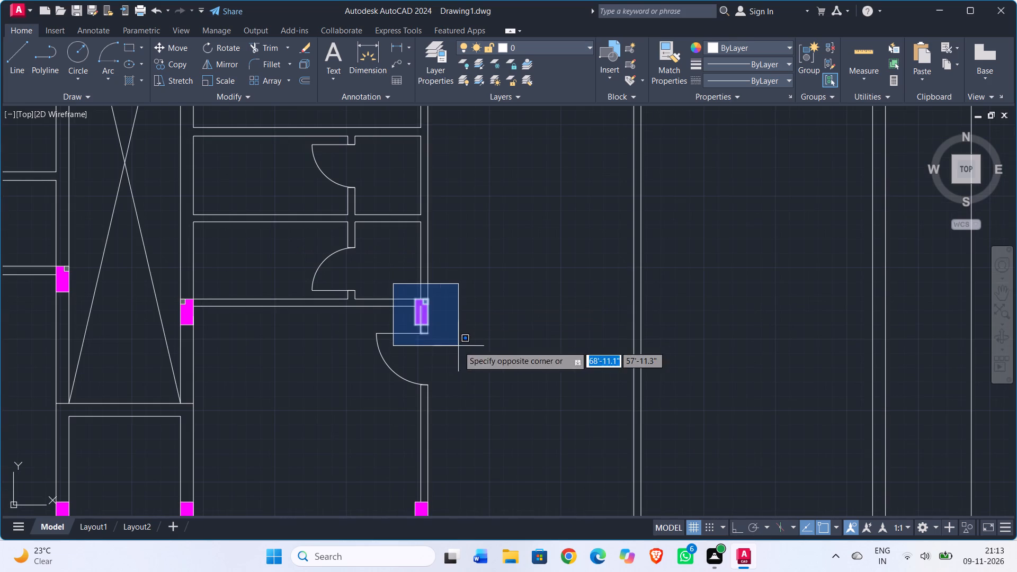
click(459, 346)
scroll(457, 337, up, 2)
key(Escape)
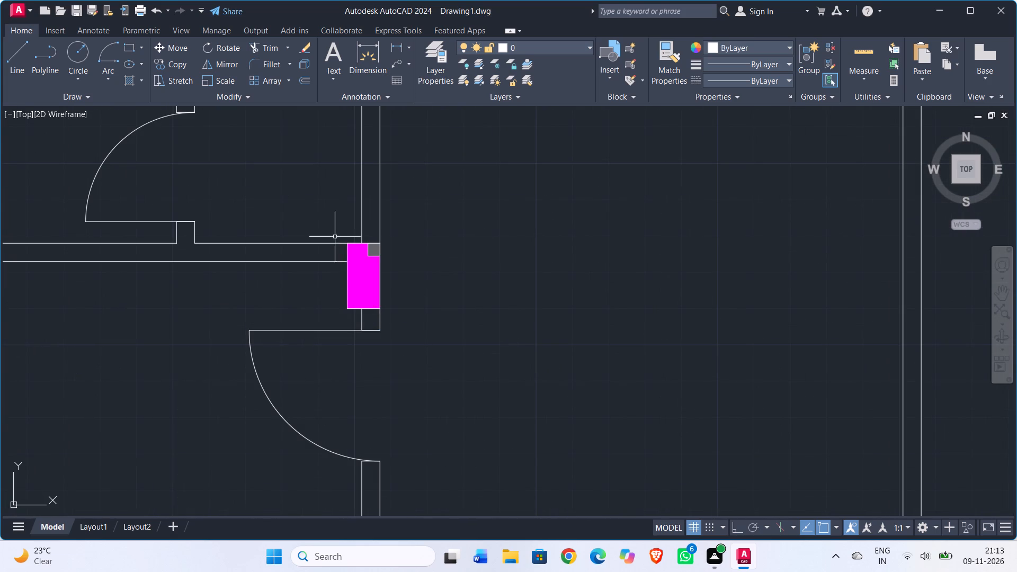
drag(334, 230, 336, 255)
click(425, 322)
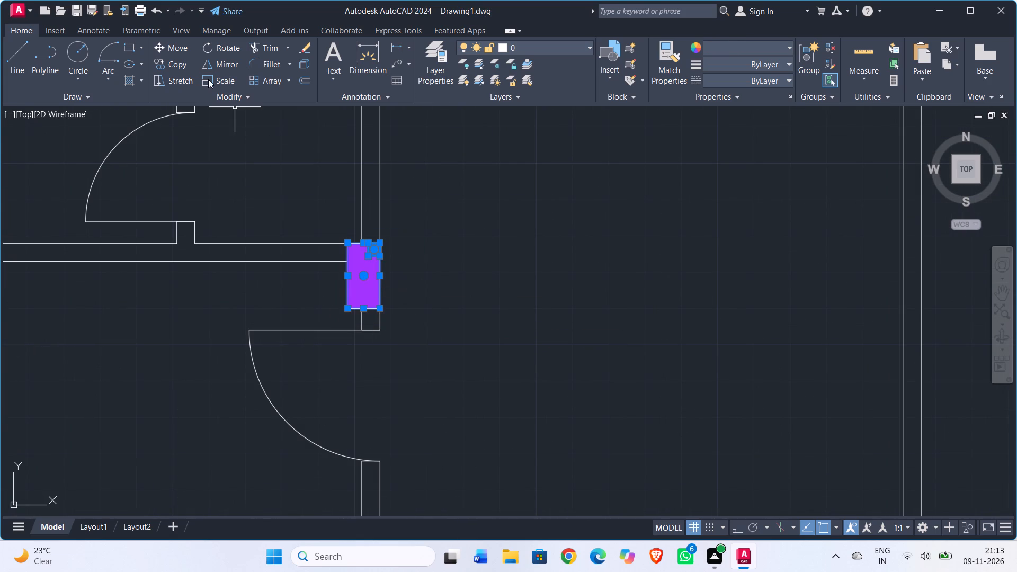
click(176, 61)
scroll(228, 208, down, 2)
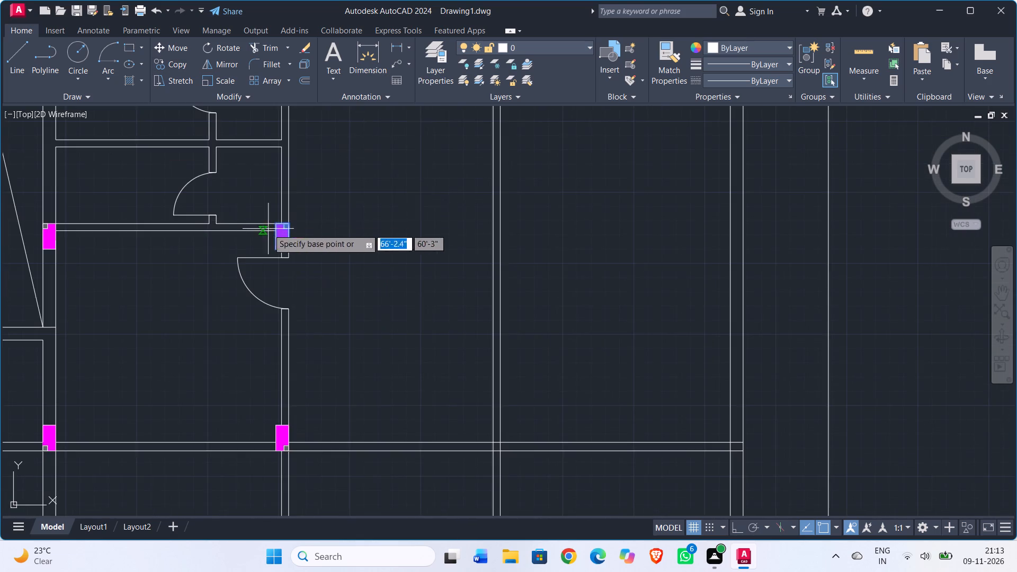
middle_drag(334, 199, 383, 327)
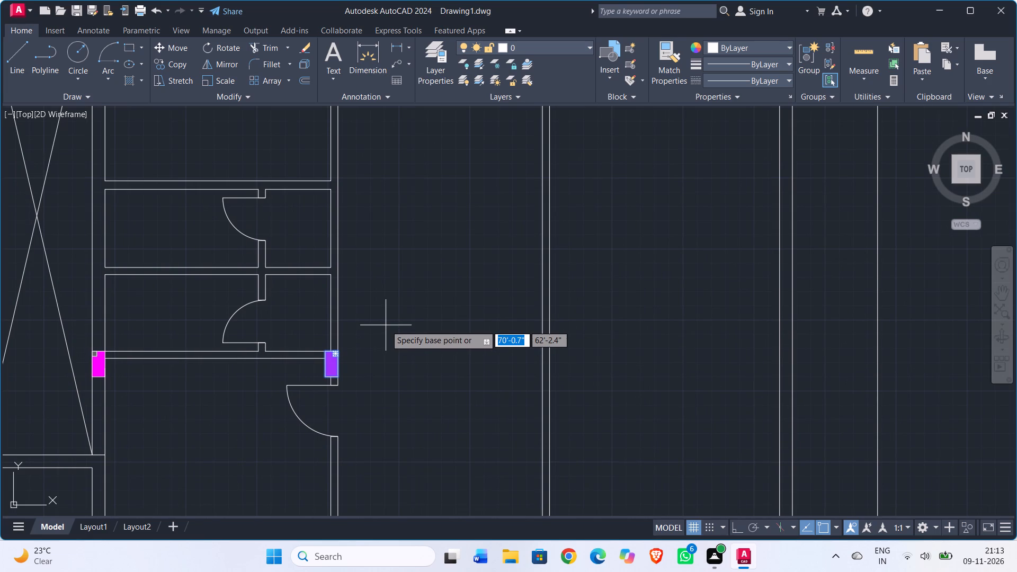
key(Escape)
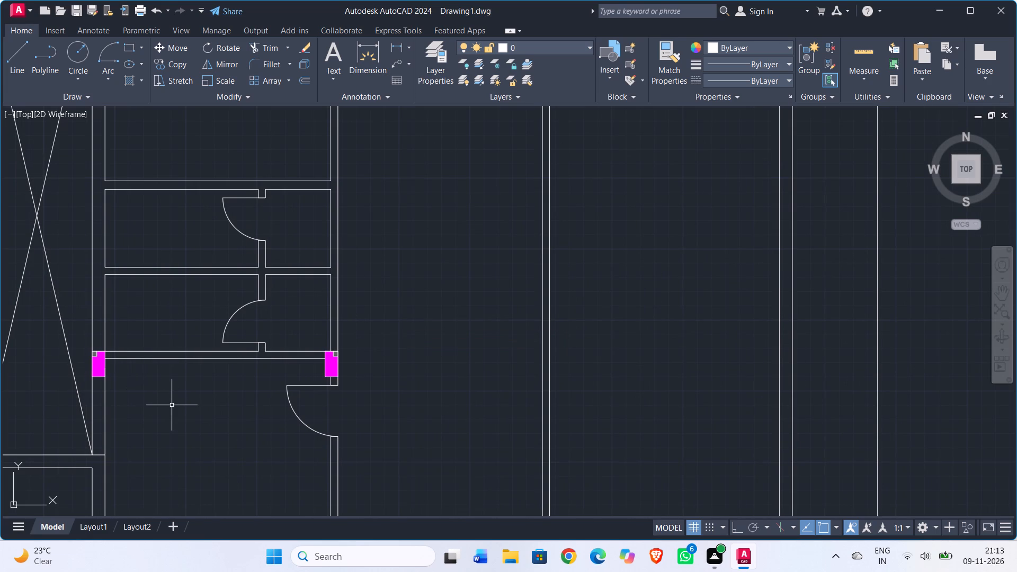
Copy the crossed bay's east-wall column north, its southeast corner at the wall's east face and the northern toilet partition's lower line.
middle_drag(245, 403, 319, 386)
scroll(155, 339, up, 1)
click(159, 323)
drag(214, 394, 215, 387)
click(180, 64)
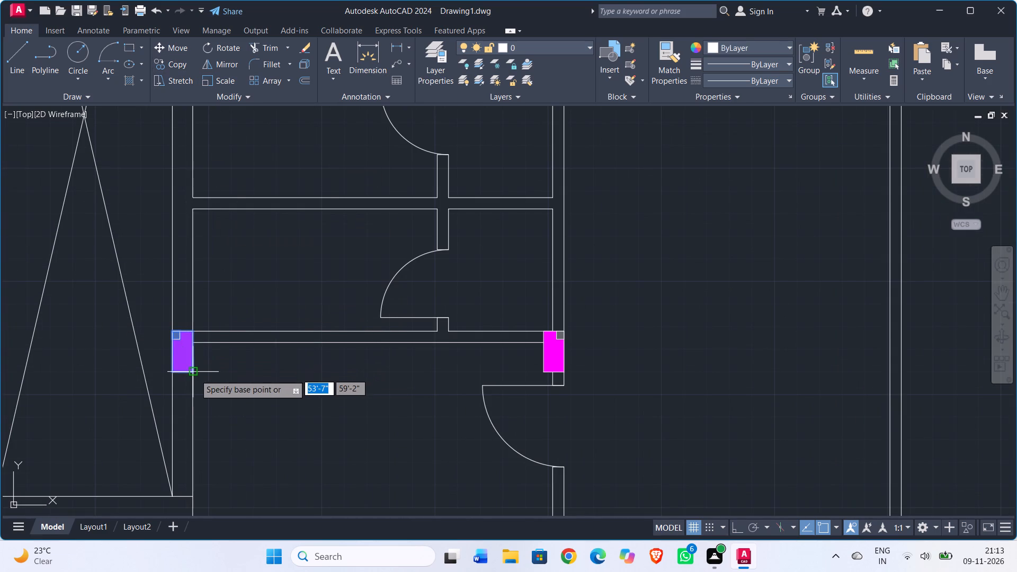
click(195, 374)
scroll(266, 174, down, 1)
middle_drag(266, 174, 227, 356)
scroll(178, 306, up, 2)
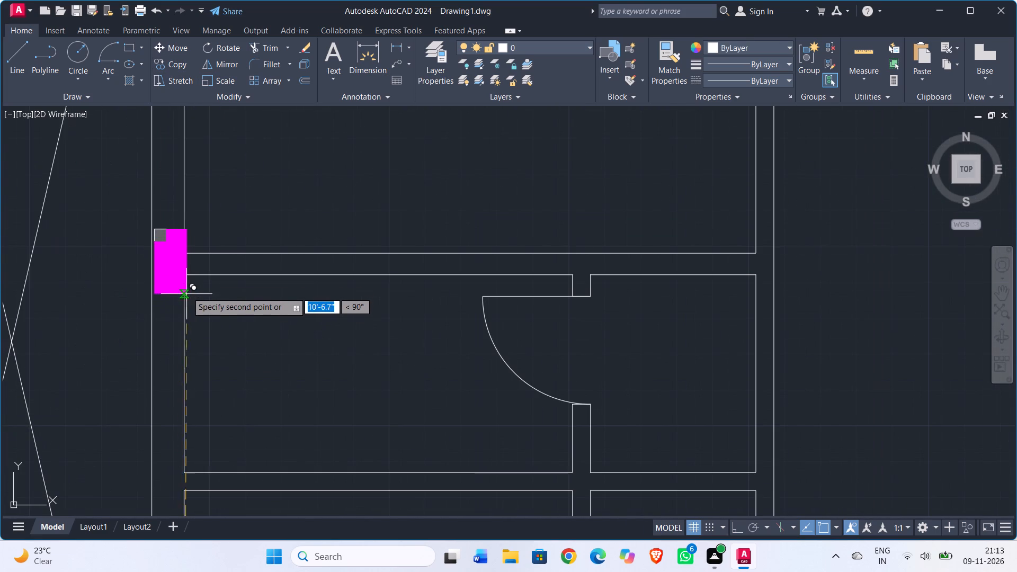
click(184, 274)
key(Escape)
scroll(283, 363, down, 2)
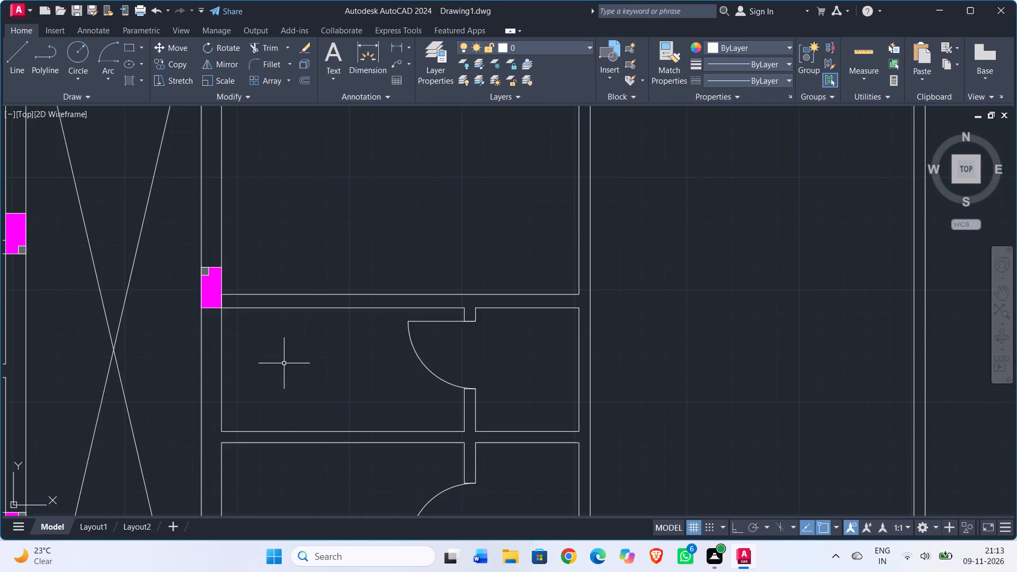
With ortho on, copy the column above the 3' door straight north along the same wall to the northern toilet partition's lower line.
middle_drag(284, 363, 259, 202)
scroll(448, 312, up, 1)
drag(406, 313, 409, 322)
click(504, 416)
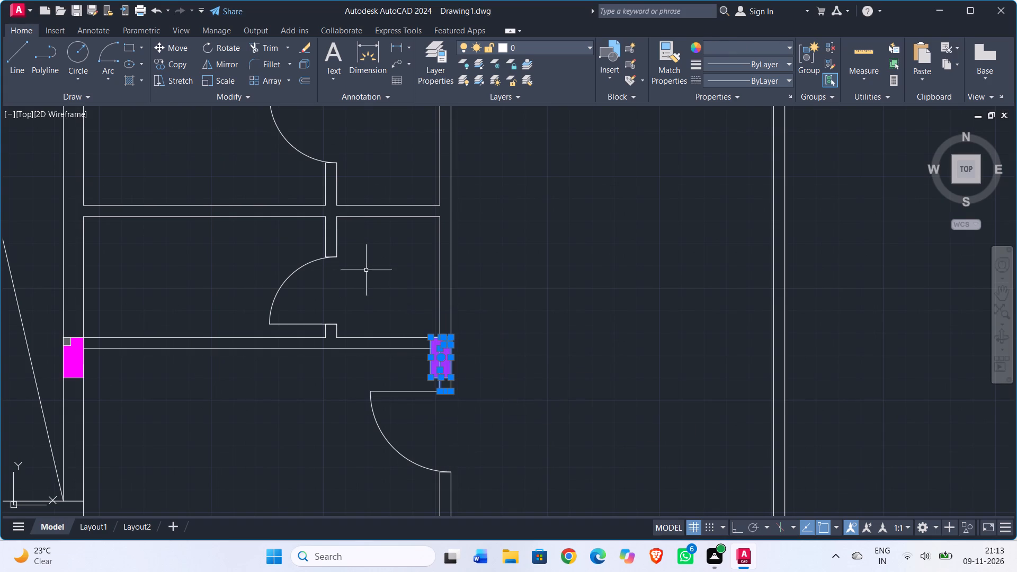
key(Escape)
drag(423, 316, 424, 336)
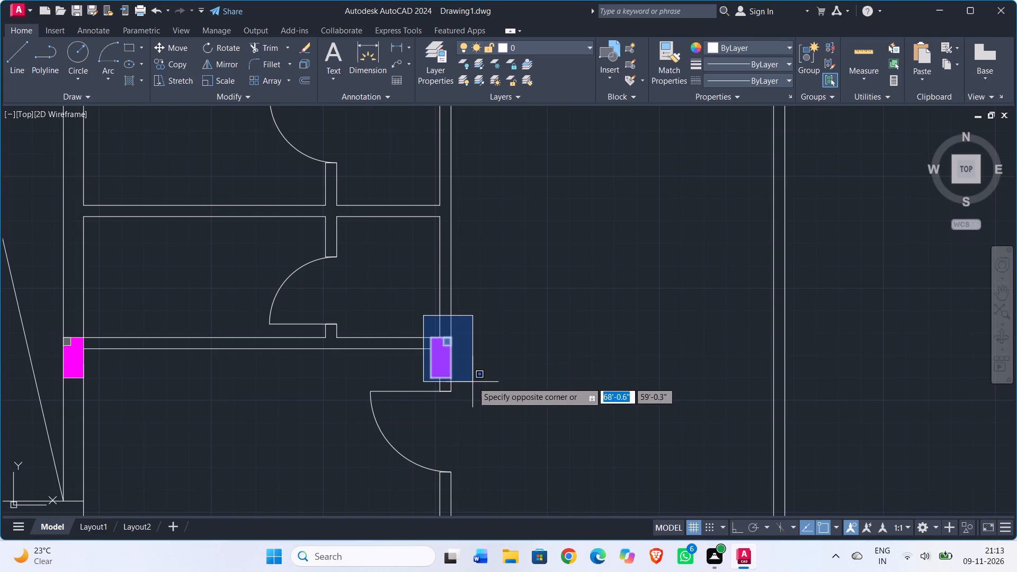
drag(472, 382, 462, 377)
click(156, 64)
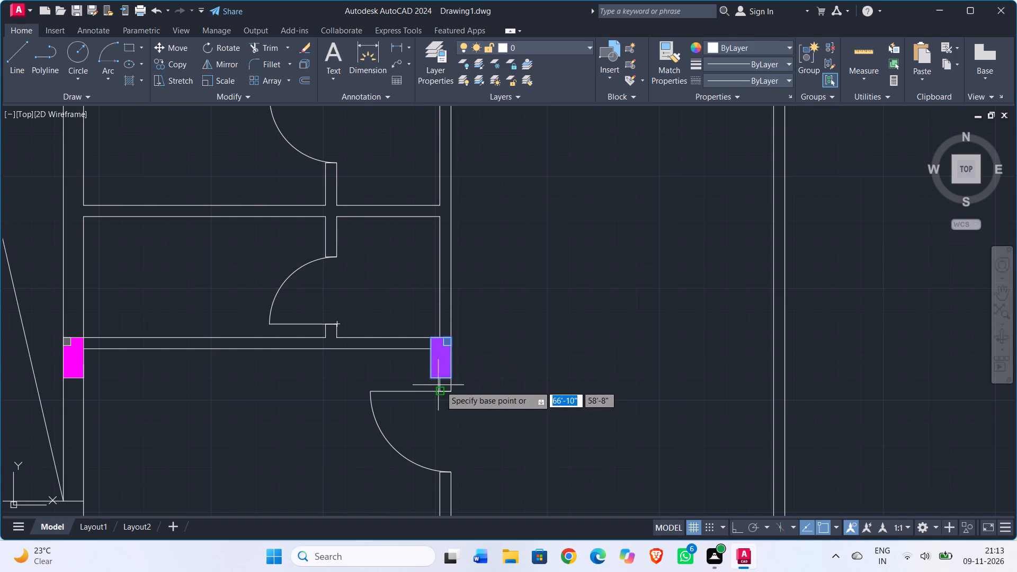
click(452, 378)
scroll(443, 224, down, 2)
middle_drag(442, 215, 433, 332)
scroll(280, 284, up, 3)
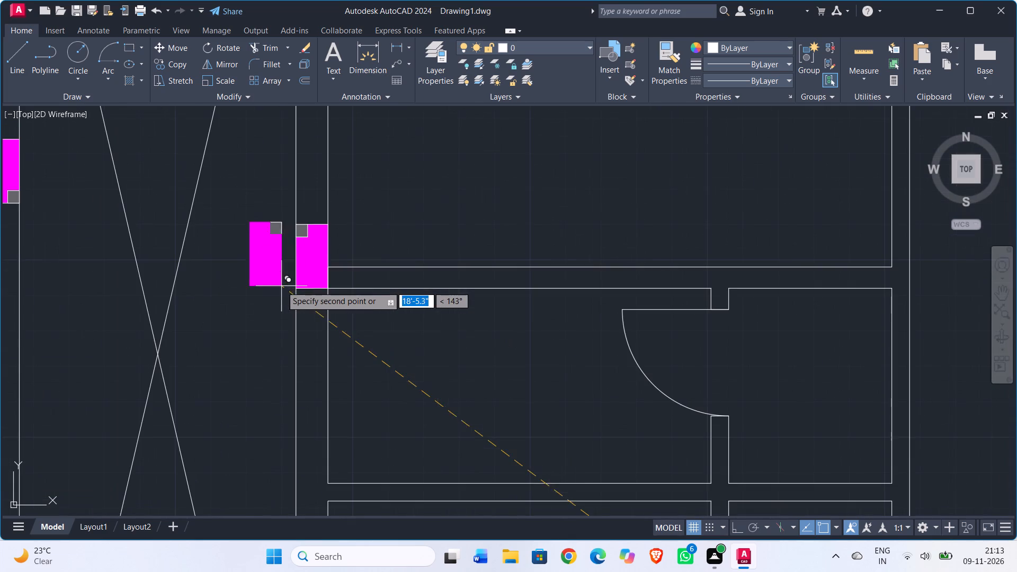
scroll(657, 304, down, 1)
middle_drag(707, 321, 472, 308)
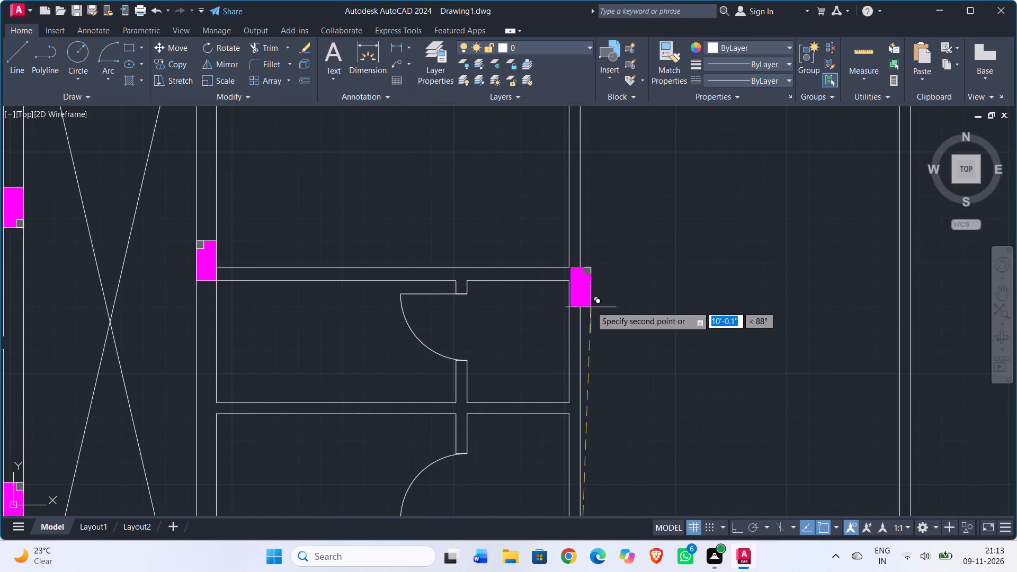
scroll(589, 293, up, 2)
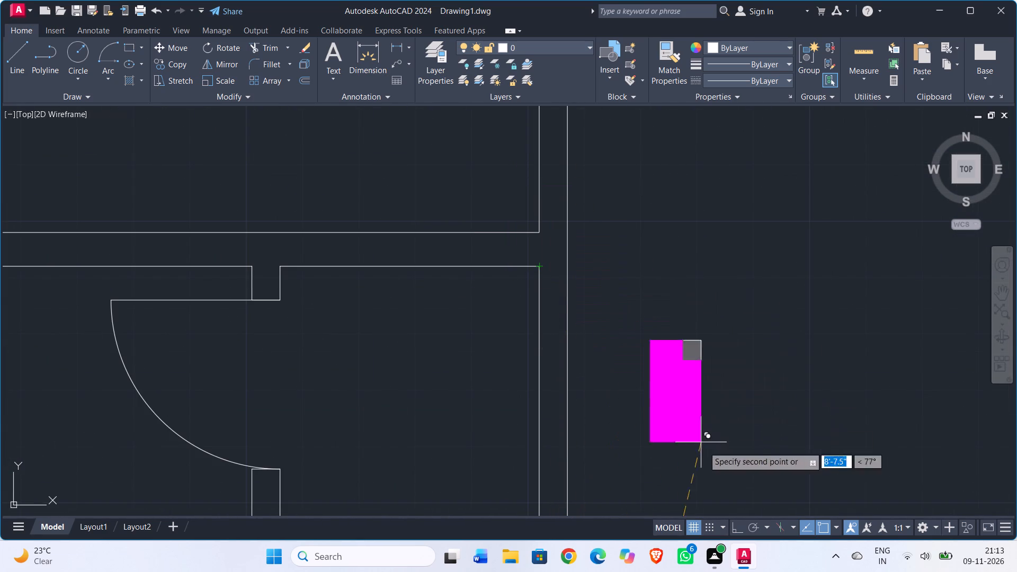
drag(737, 523, 735, 518)
scroll(533, 262, up, 1)
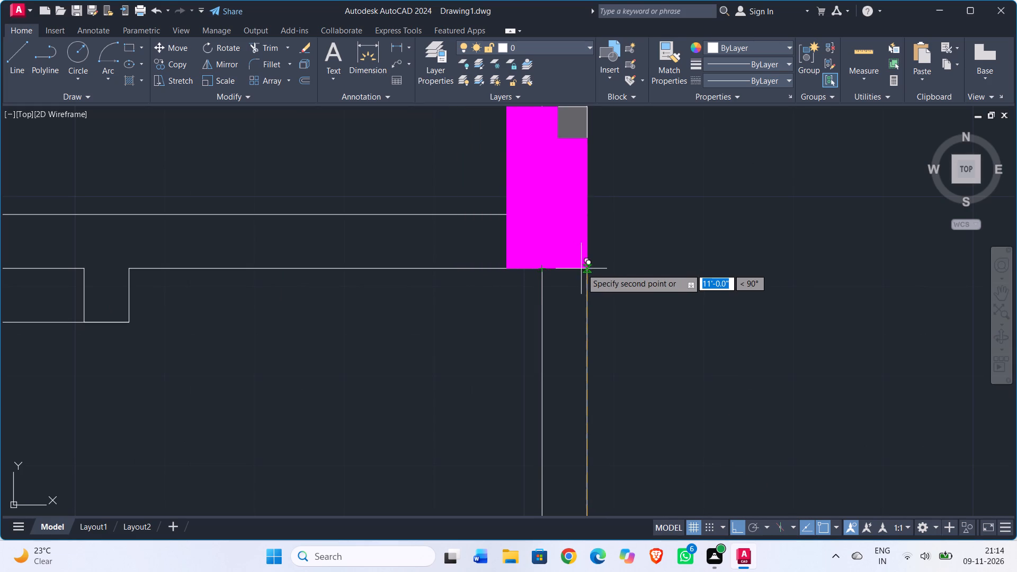
click(586, 268)
scroll(550, 267, up, 2)
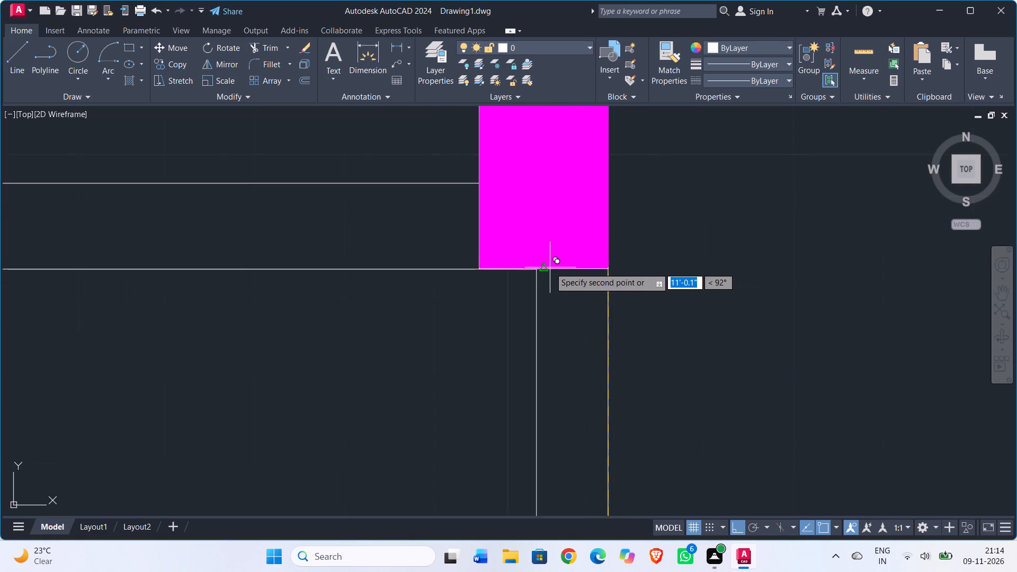
scroll(550, 267, up, 3)
scroll(488, 294, down, 2)
scroll(548, 306, down, 2)
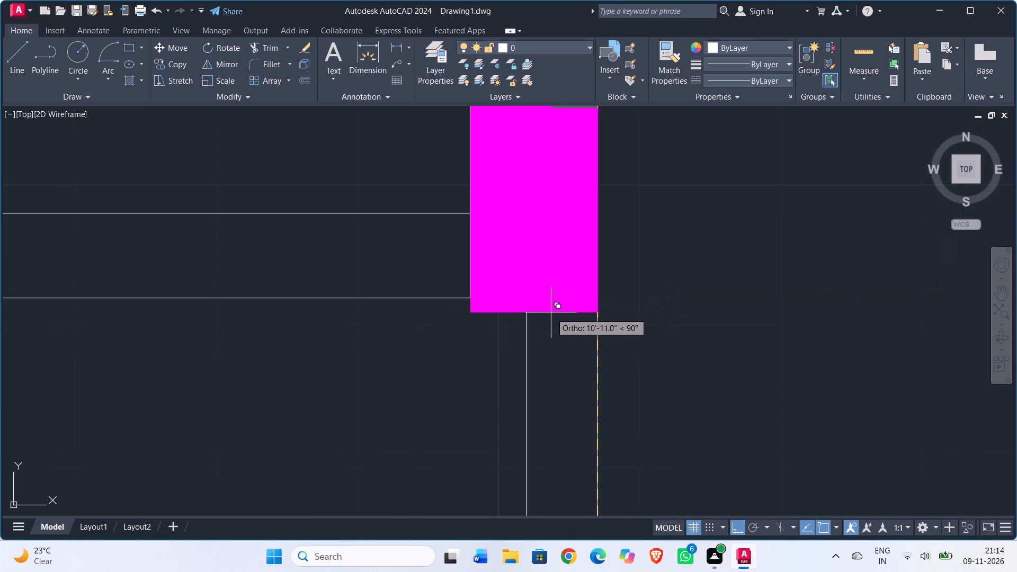
key(Escape)
Move the copied east-wall column vertically so its bottom edge meets the partition's lower line at the wall's inner corner.
scroll(622, 337, down, 2)
scroll(570, 326, up, 5)
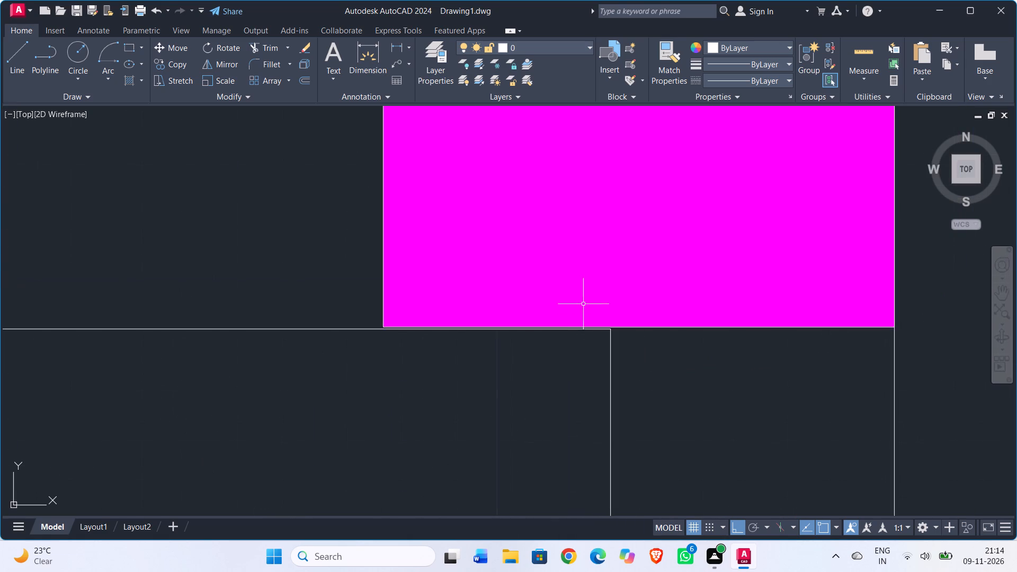
scroll(588, 320, up, 3)
scroll(652, 343, down, 3)
scroll(699, 350, down, 3)
middle_drag(700, 370, 582, 393)
scroll(590, 383, down, 1)
click(529, 218)
drag(683, 412, 657, 407)
scroll(609, 404, up, 1)
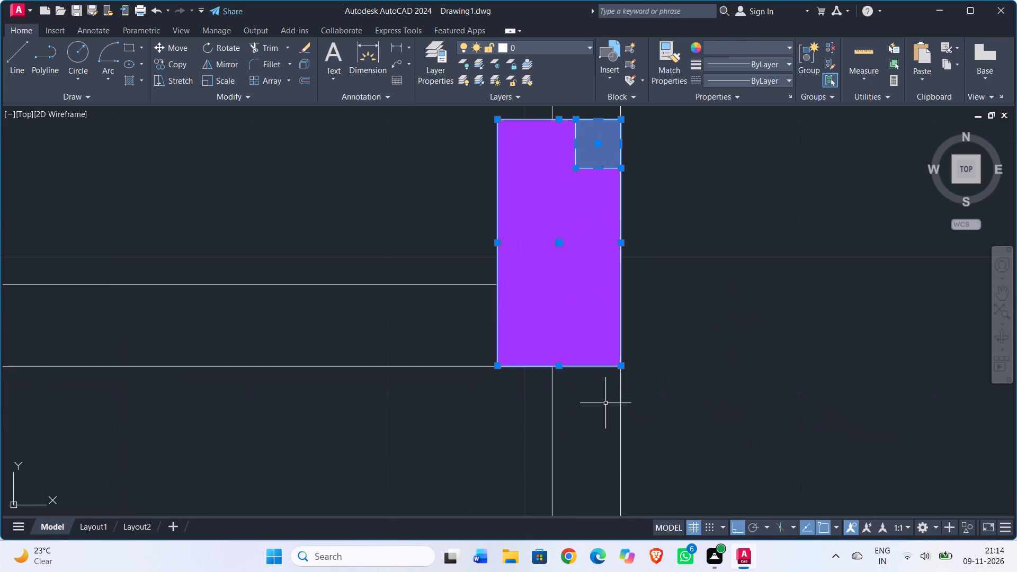
scroll(599, 403, up, 2)
key(m)
key(Return)
scroll(500, 380, up, 2)
scroll(459, 292, up, 1)
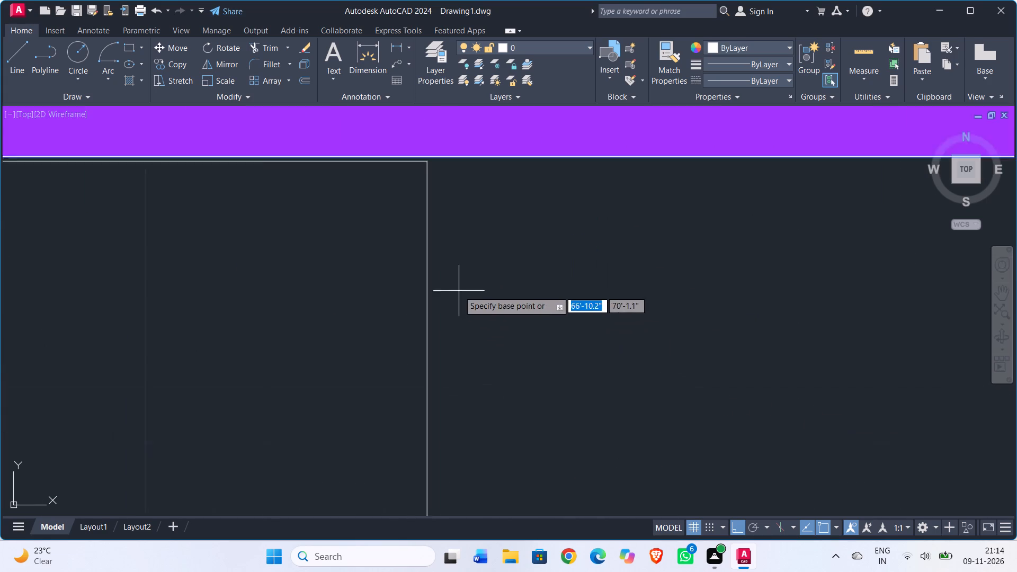
scroll(459, 291, up, 2)
middle_drag(459, 264, 495, 463)
middle_drag(457, 333, 460, 465)
scroll(416, 330, up, 2)
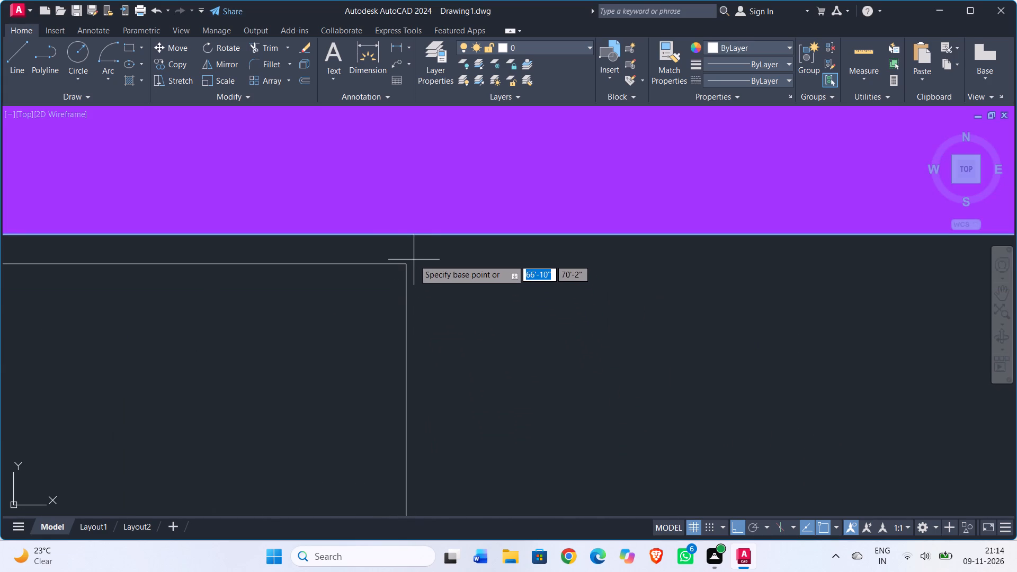
click(405, 235)
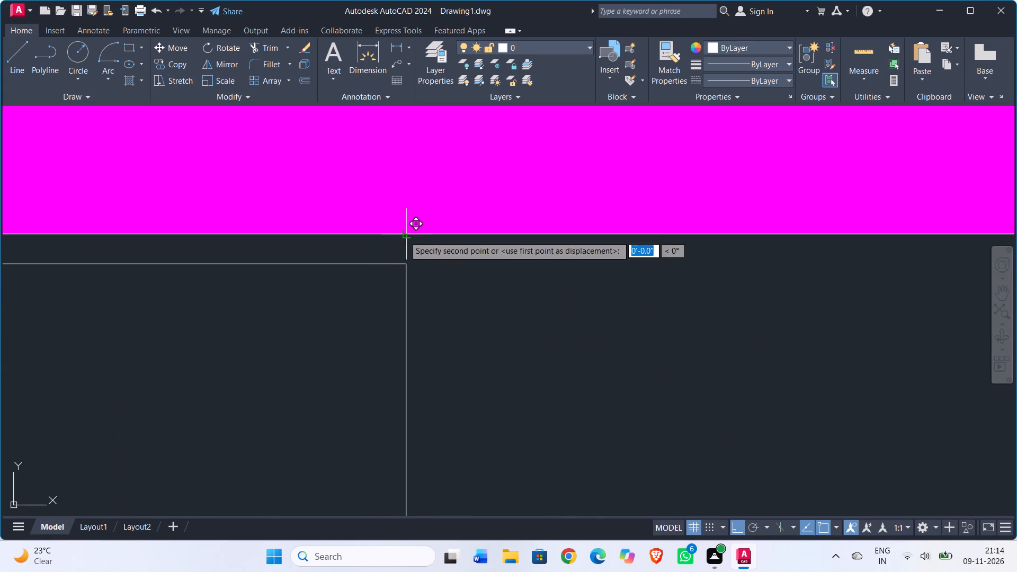
click(406, 261)
scroll(511, 364, down, 4)
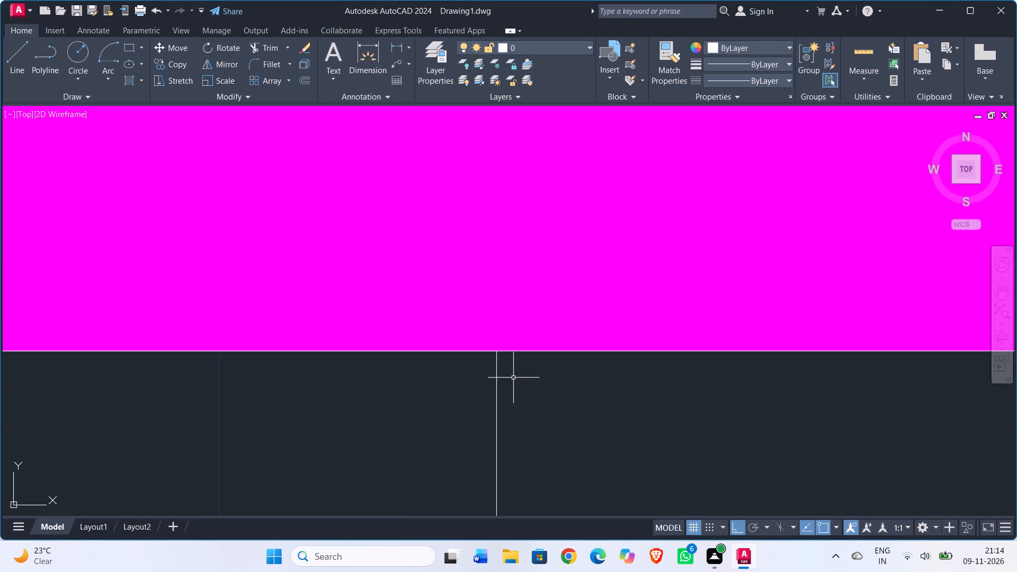
scroll(514, 378, down, 7)
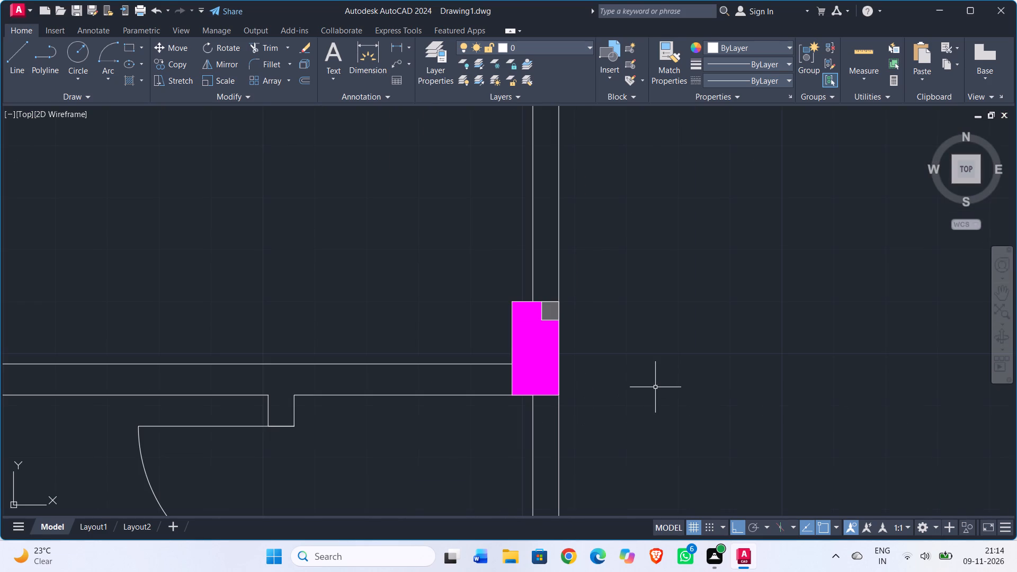
key(Escape)
Copy that column by its northeast corner straight north to the outer line of the building's north wall.
scroll(303, 363, down, 3)
middle_drag(258, 300, 375, 325)
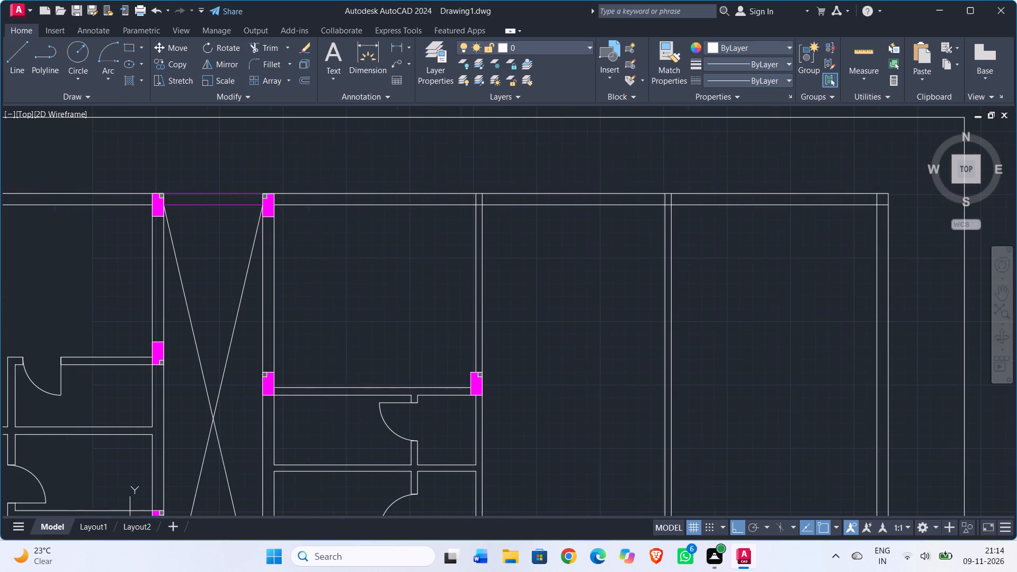
middle_drag(382, 345, 390, 309)
scroll(456, 358, up, 1)
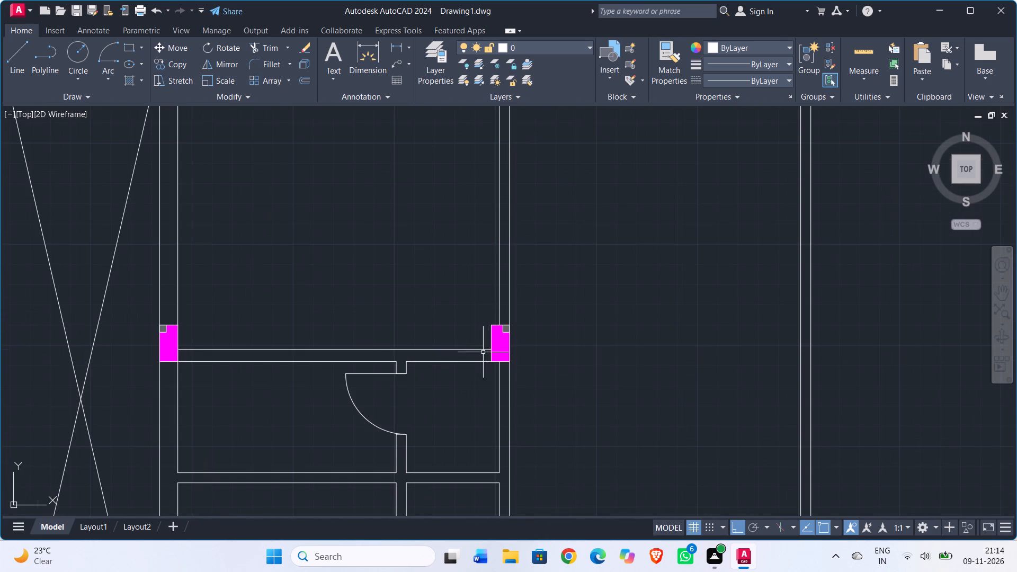
click(475, 317)
click(567, 397)
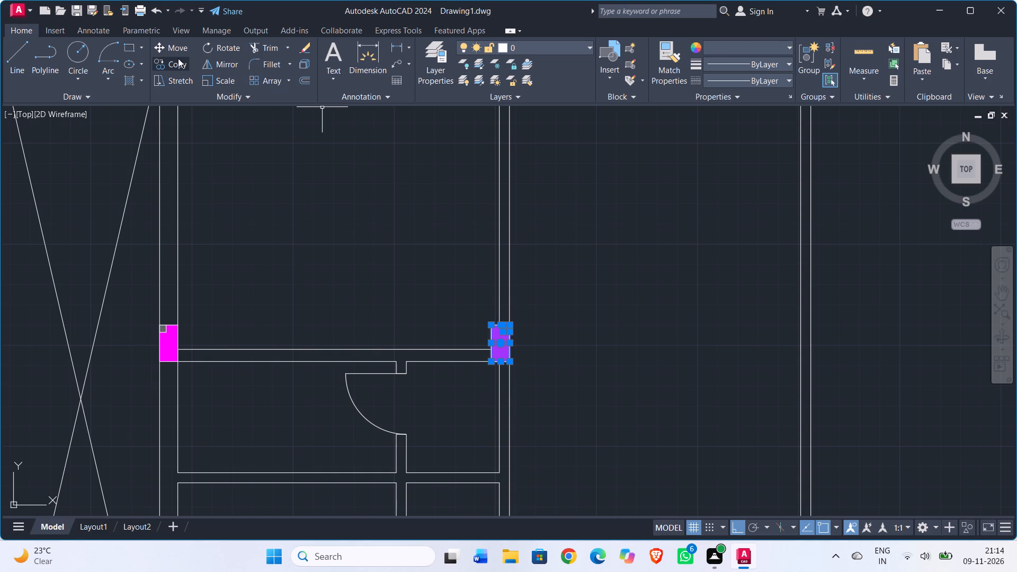
click(178, 59)
middle_drag(403, 244, 361, 355)
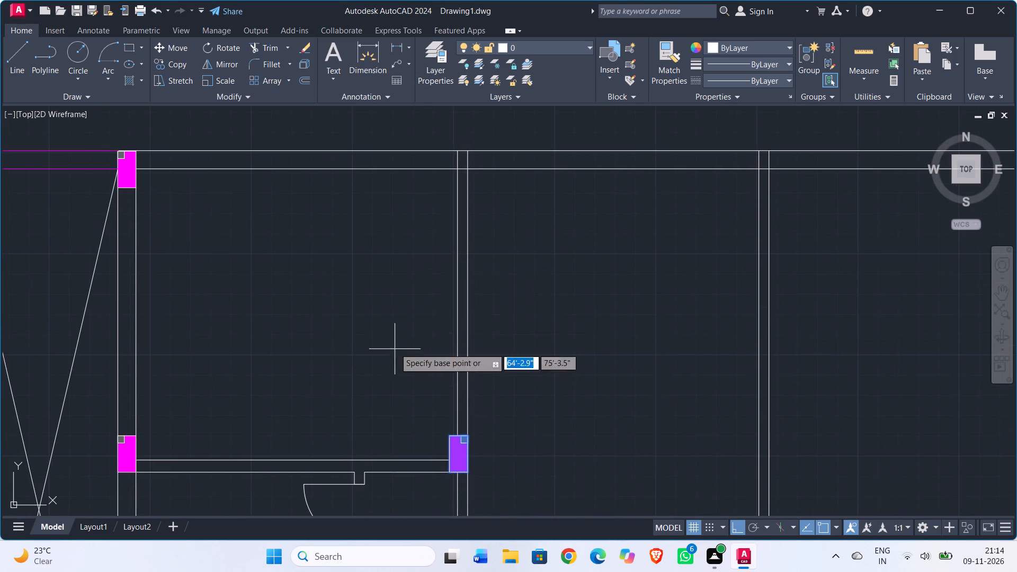
click(177, 66)
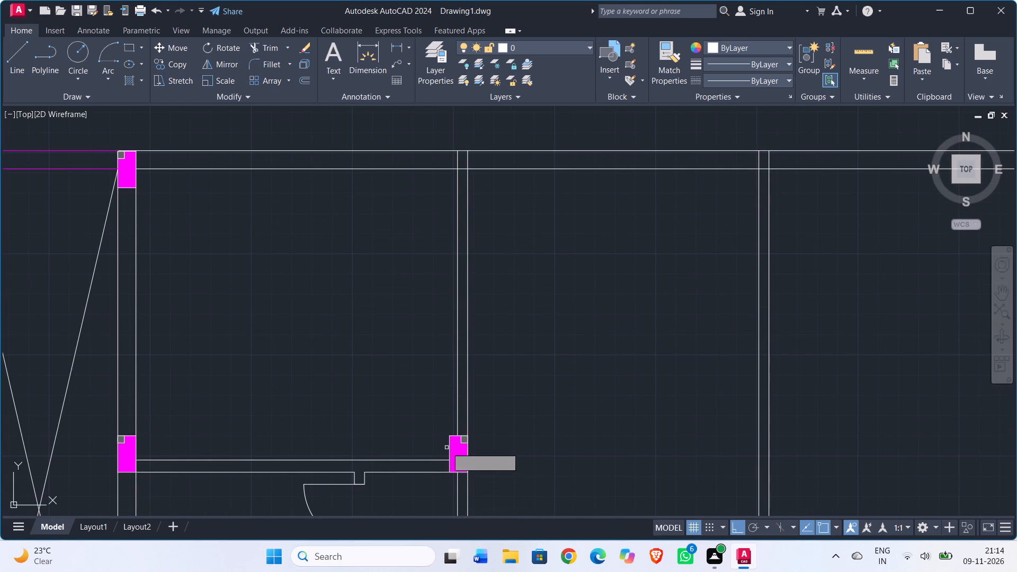
key(Escape)
drag(422, 418, 427, 441)
drag(523, 514, 521, 505)
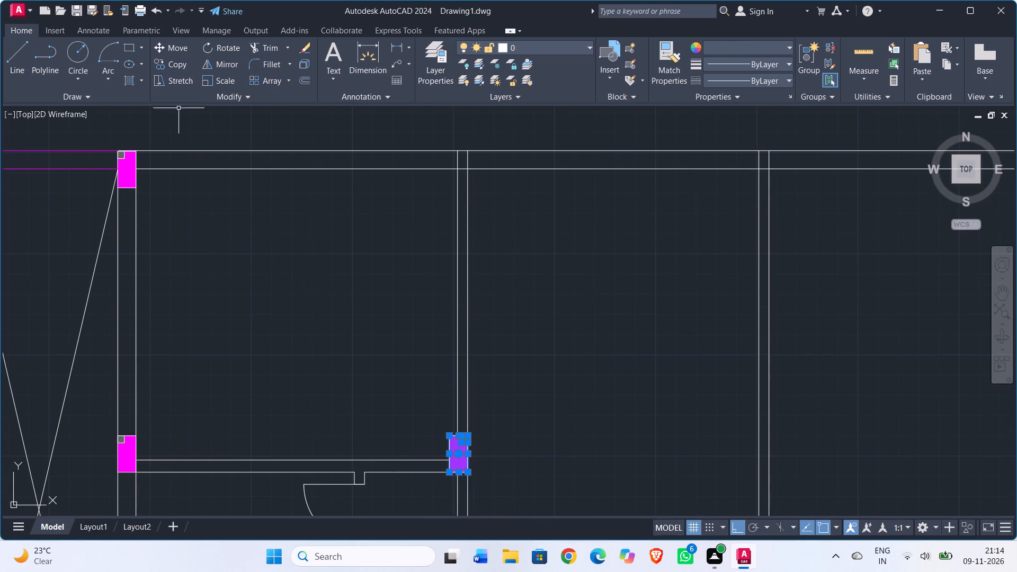
click(170, 66)
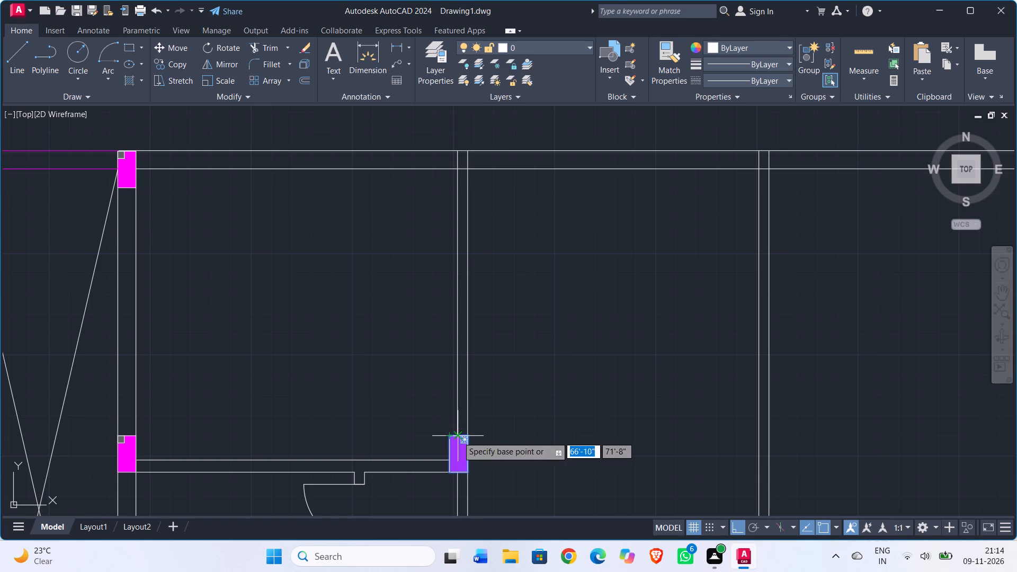
click(471, 440)
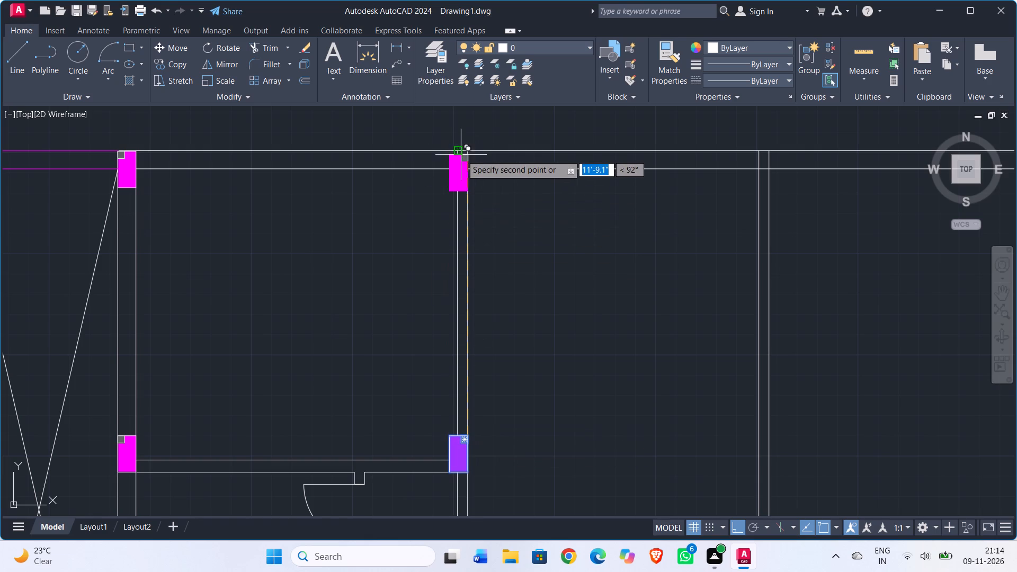
click(467, 152)
key(Escape)
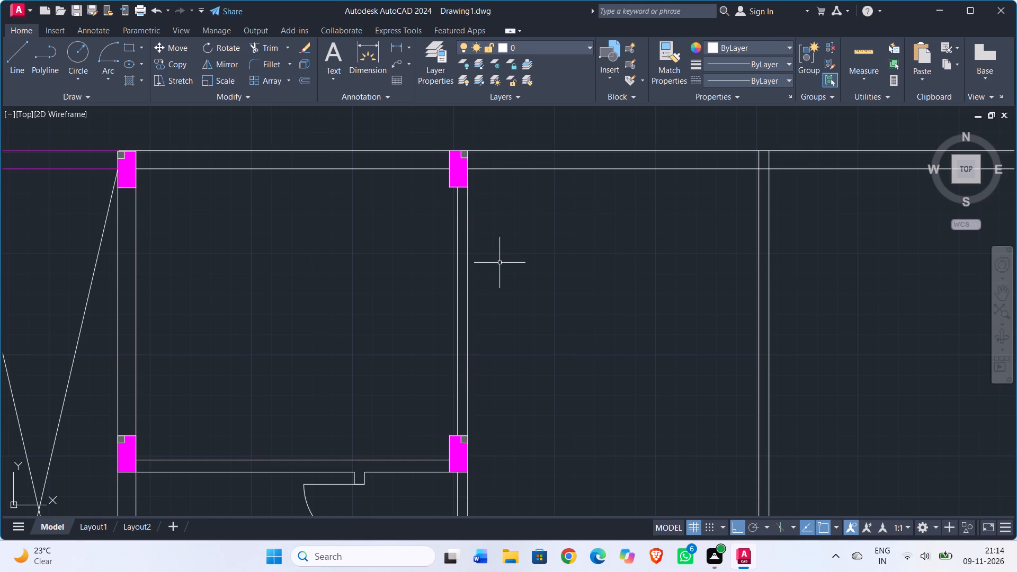
Examine the column placement and wall junctions across the floor plan.
scroll(478, 265, down, 2)
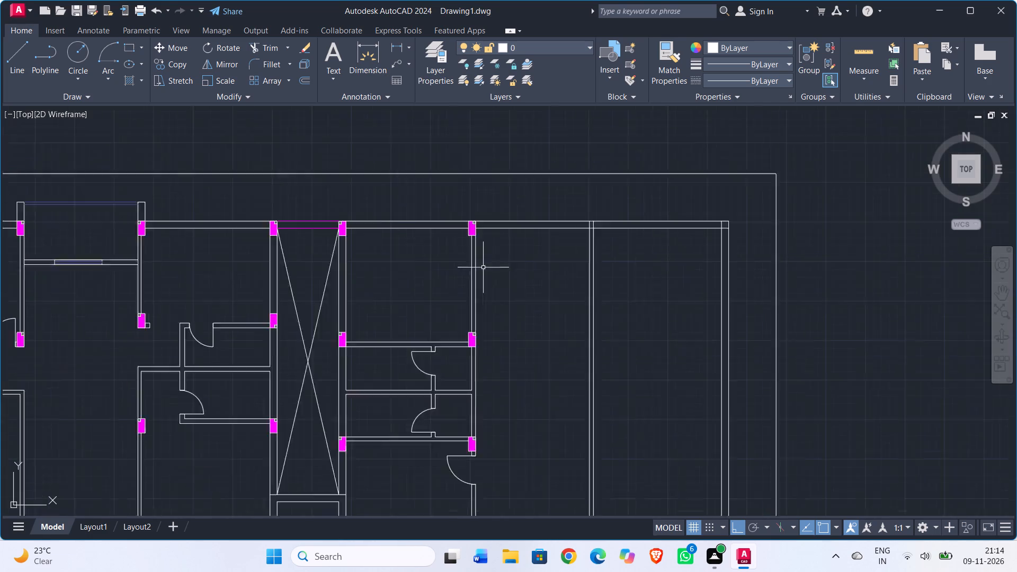
scroll(485, 269, down, 2)
middle_drag(518, 292, 516, 214)
scroll(460, 277, up, 1)
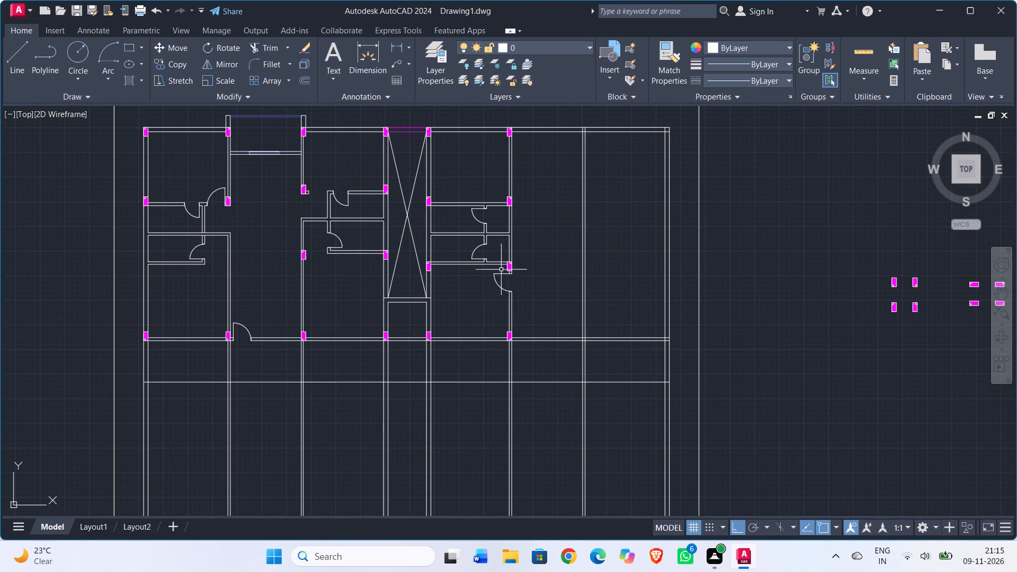
scroll(476, 275, up, 2)
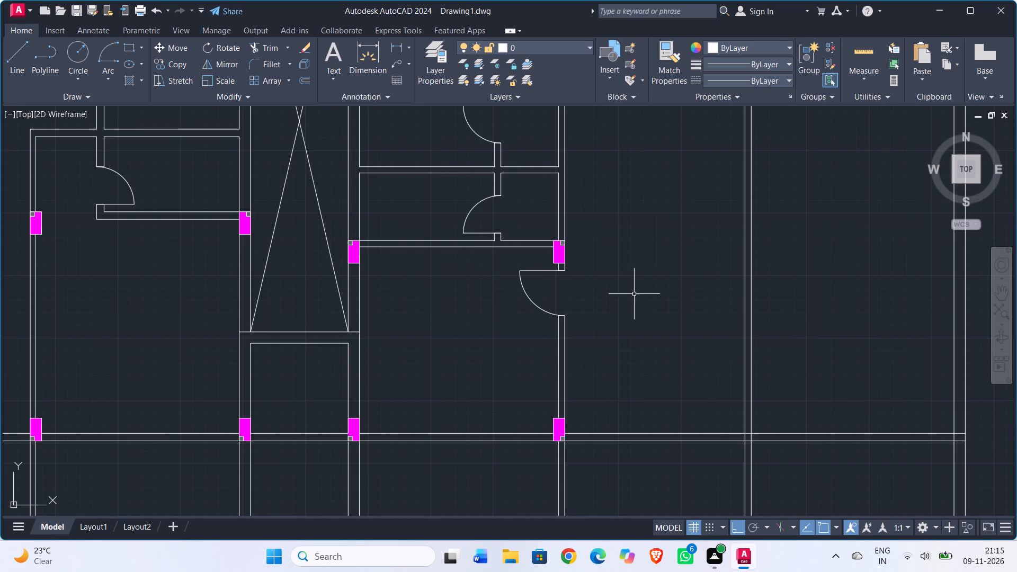
scroll(535, 357, down, 3)
scroll(519, 350, up, 2)
middle_drag(519, 348, 491, 362)
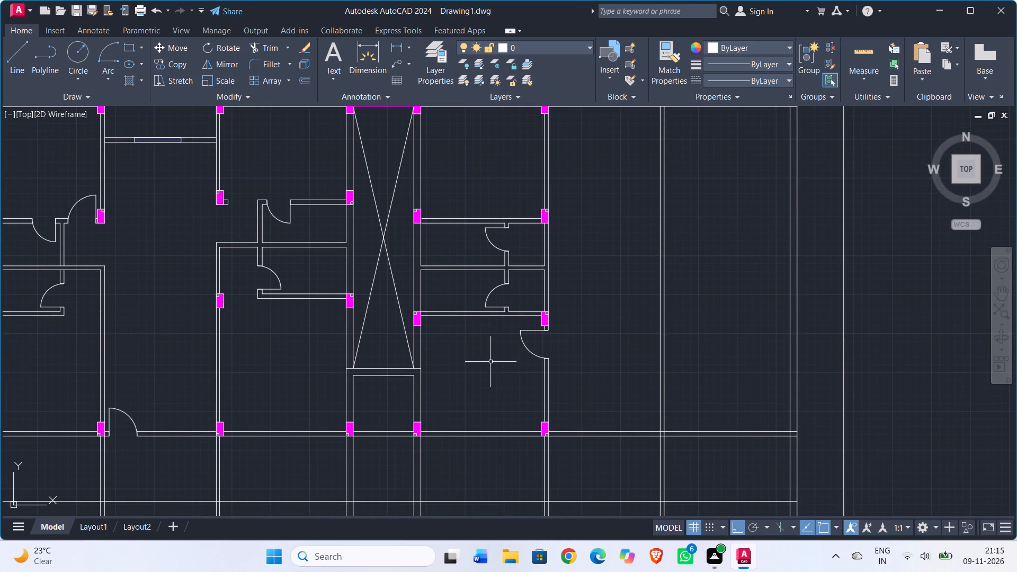
Extend the lower toilet jamb's east line to the southern partition's outer line and trim away the partition lines between there and the east column.
key(t)
key(r)
key(Return)
scroll(526, 295, up, 2)
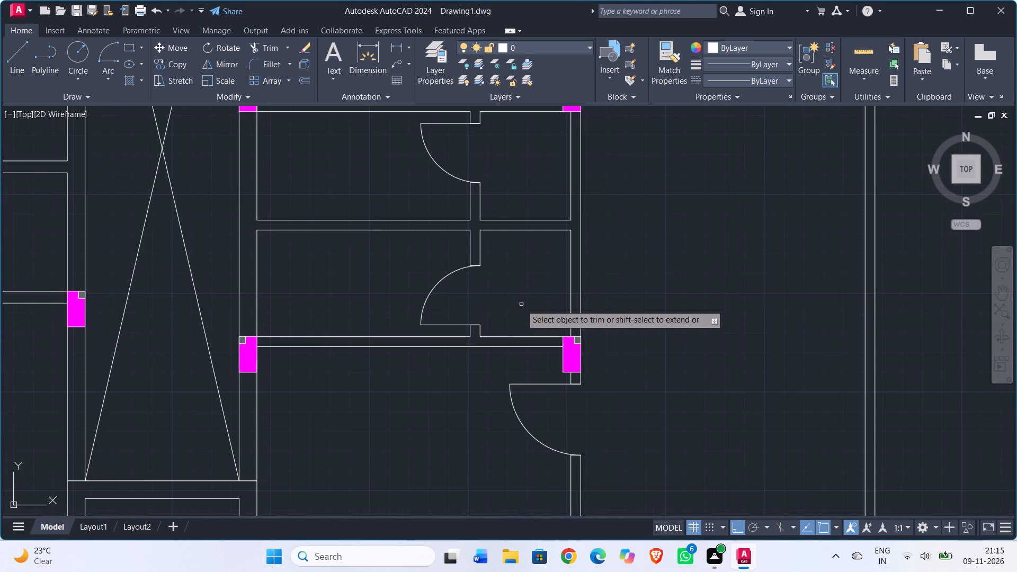
shift+scroll(480, 341, up, 2)
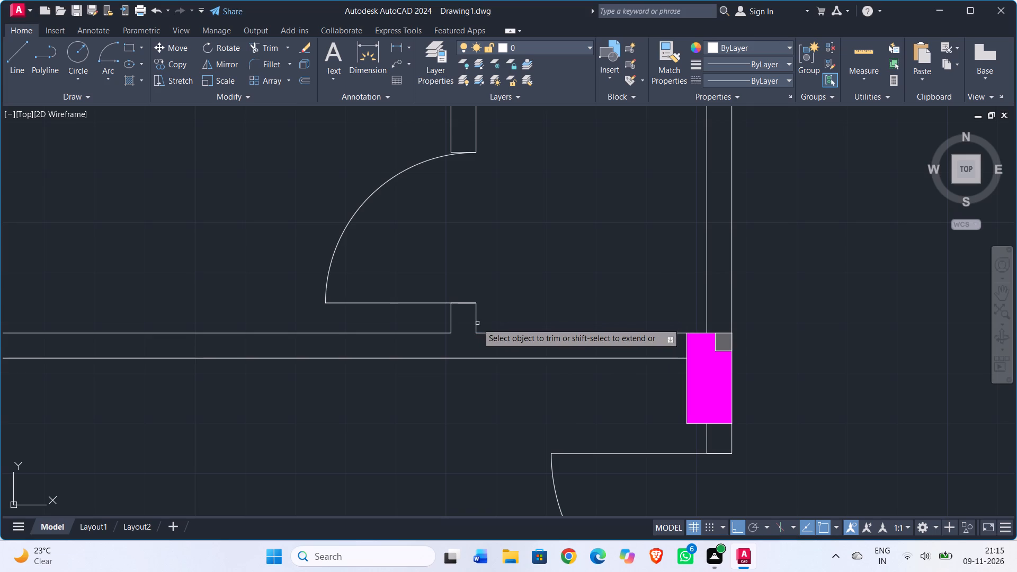
shift+click(477, 327)
drag(574, 318, 574, 327)
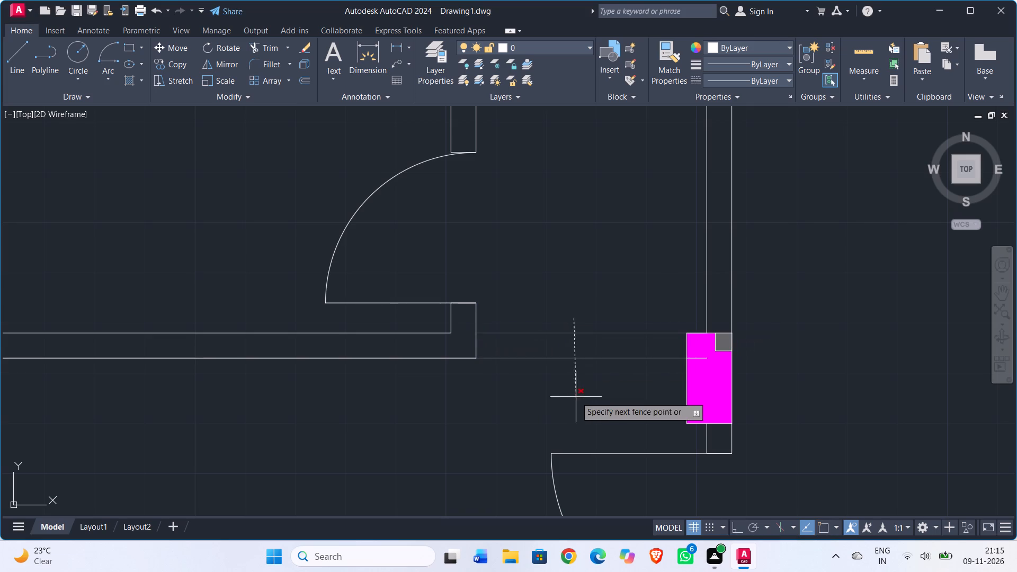
click(576, 397)
Extend the upper toilet jamb's east line to the northern partition's outer line and trim away the partition lines between there and the east column.
scroll(578, 388, down, 2)
middle_drag(578, 301, 577, 401)
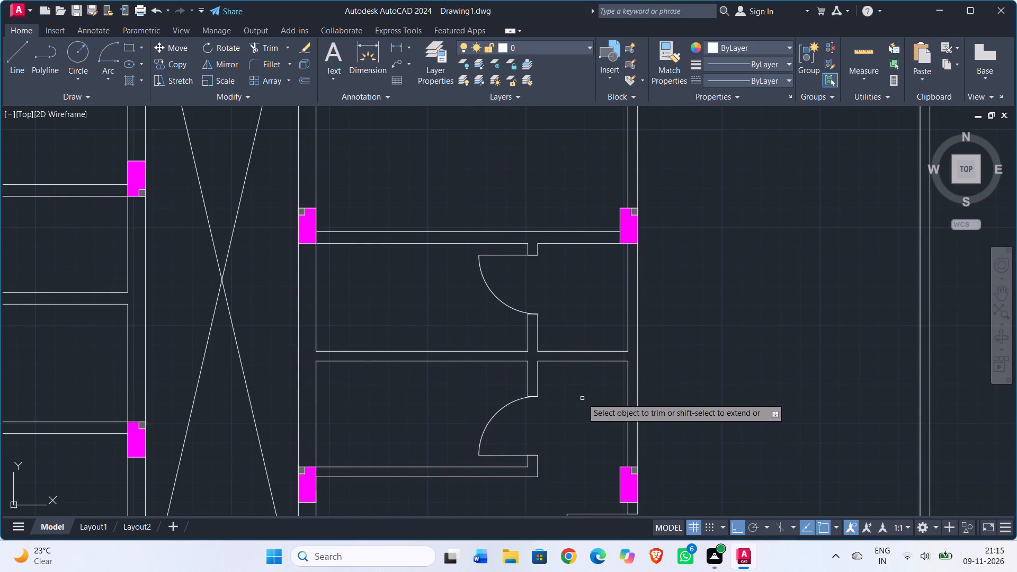
scroll(567, 246, up, 1)
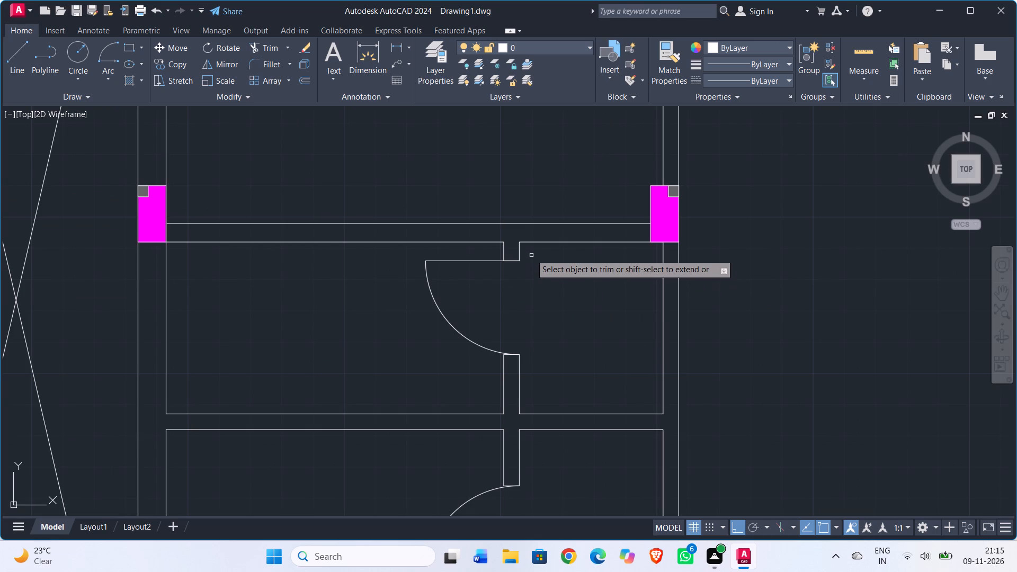
shift+click(520, 248)
drag(575, 254, 575, 247)
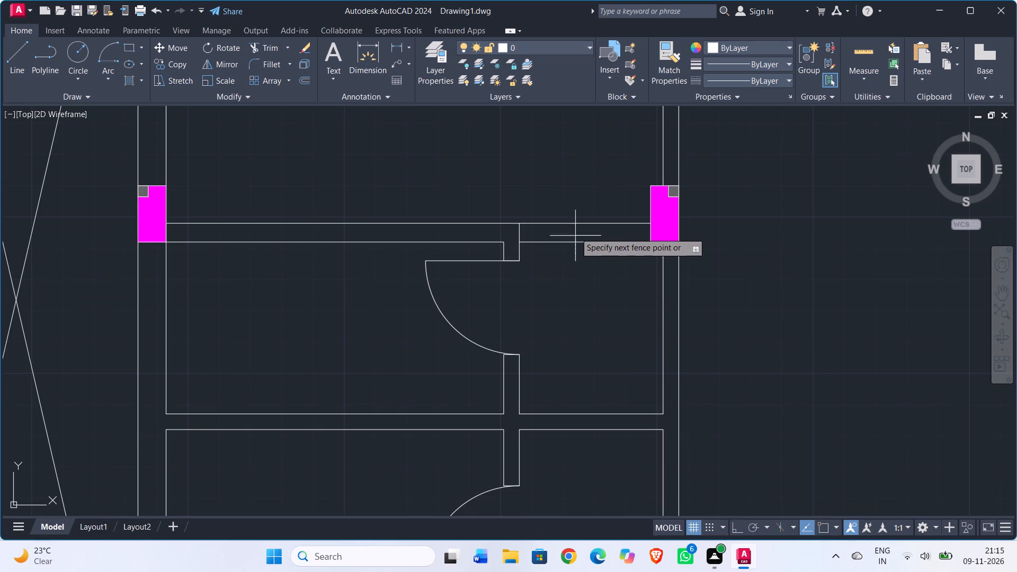
click(574, 195)
scroll(576, 274, down, 2)
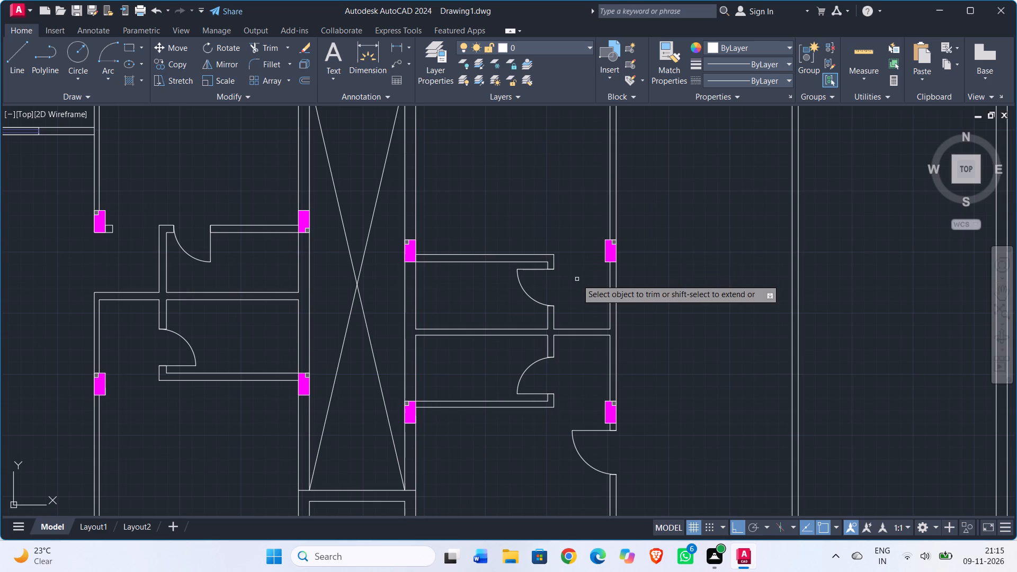
scroll(528, 460, down, 2)
middle_drag(522, 443, 532, 335)
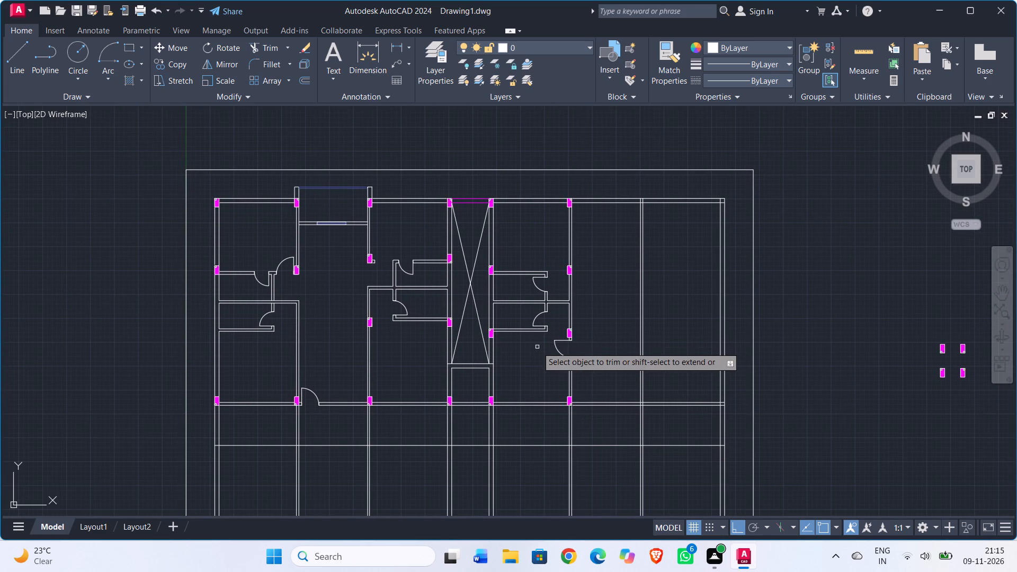
key(Escape)
Draw a line across the thickness of the southern horizontal wall along the east face of its easternmost column.
scroll(598, 378, up, 2)
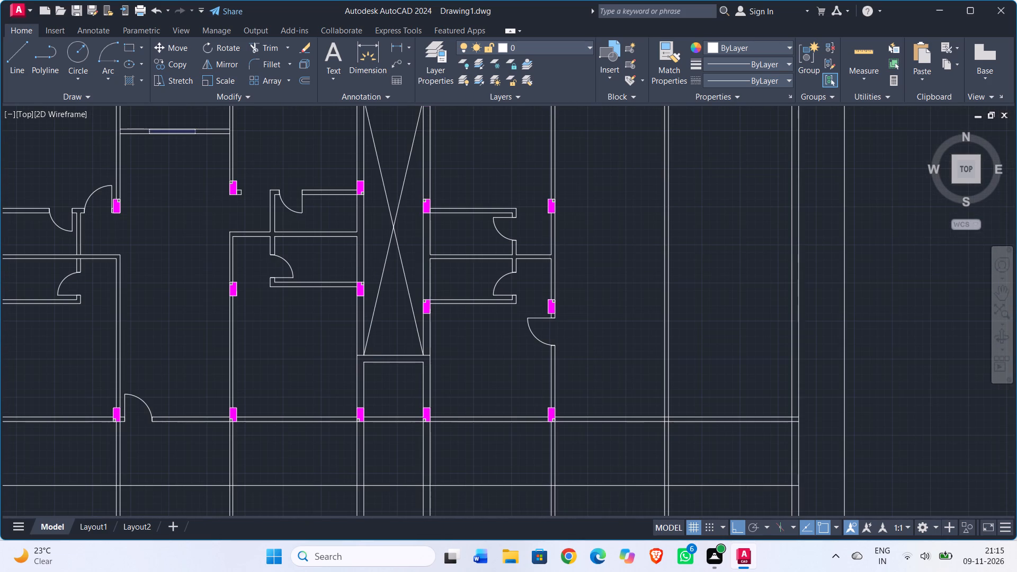
scroll(593, 420, up, 2)
middle_drag(593, 421, 572, 333)
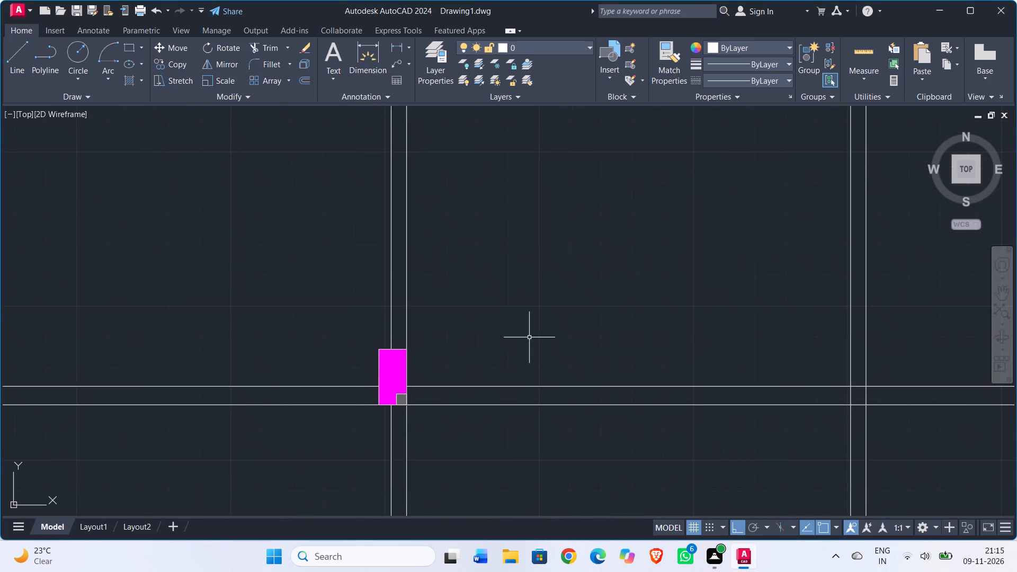
scroll(410, 409, up, 2)
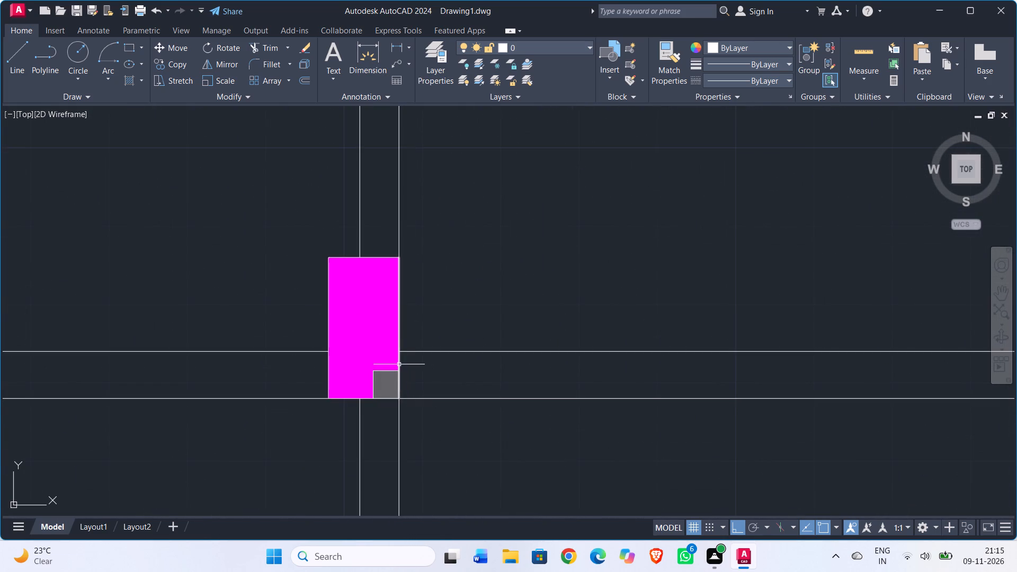
click(399, 364)
key(Escape)
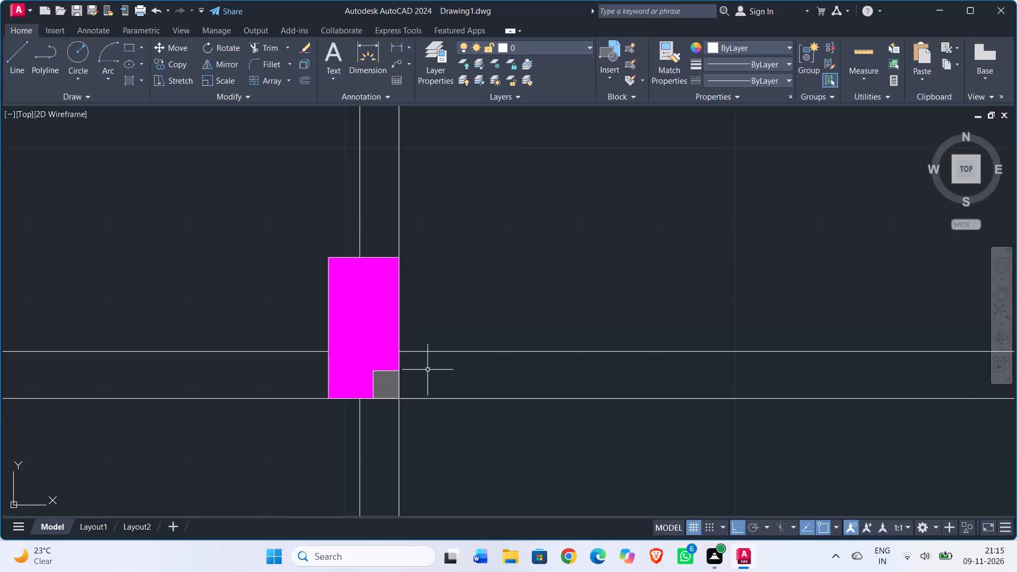
key(l)
key(Return)
click(402, 399)
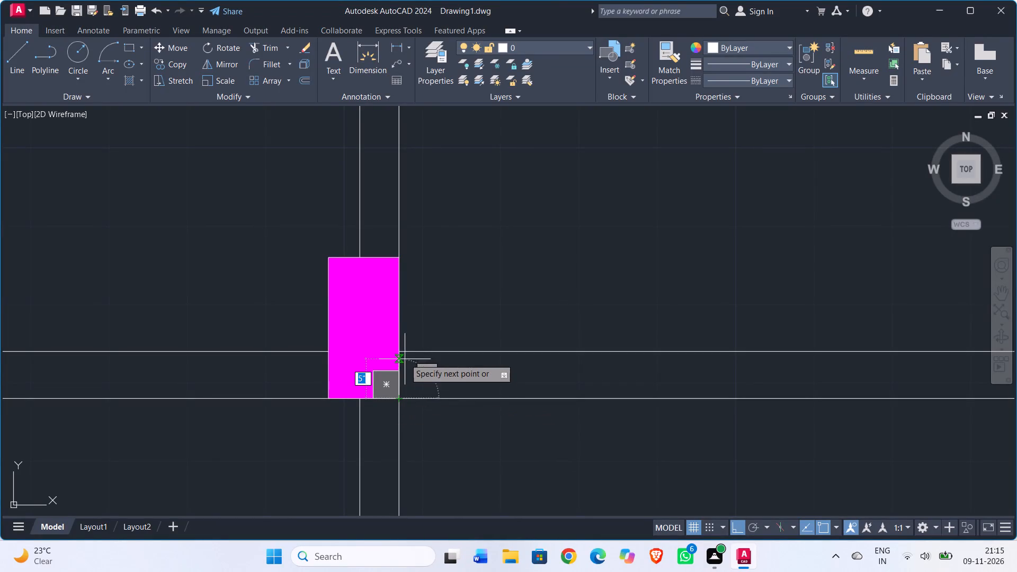
click(402, 351)
key(Escape)
Offset the line across the wall at the column face 6" to the east as the first door jamb.
text(off)
key(Return)
text(6")
key(Return)
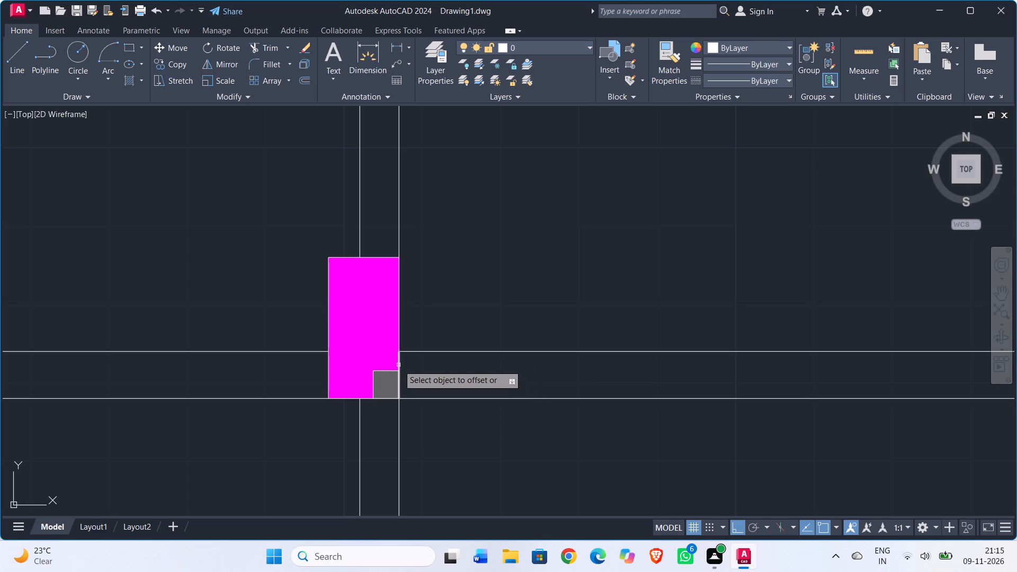
click(398, 364)
click(498, 376)
key(Escape)
Offset the first jamb line 3' to the east to mark the other side of the door opening.
text(off)
key(Return)
text(3')
key(Return)
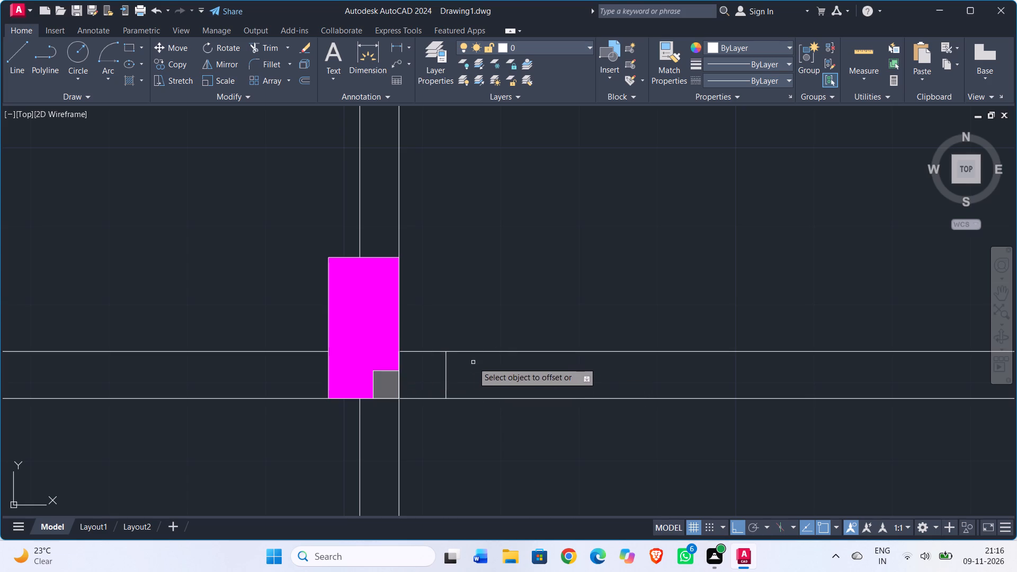
click(445, 380)
click(641, 372)
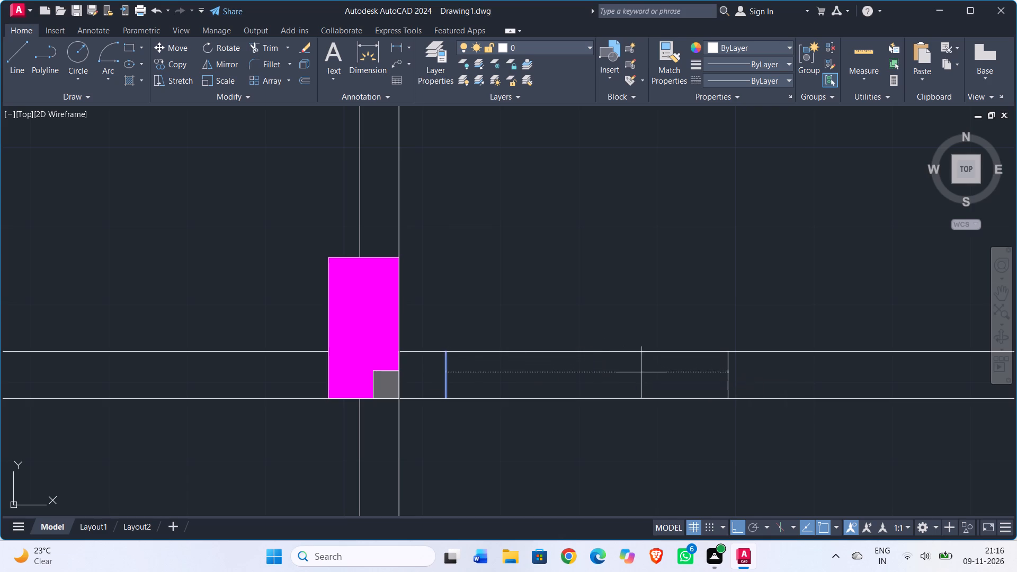
key(Escape)
Draw a 3' door leaf line straight north from the bottom end of the first jamb line.
key(l)
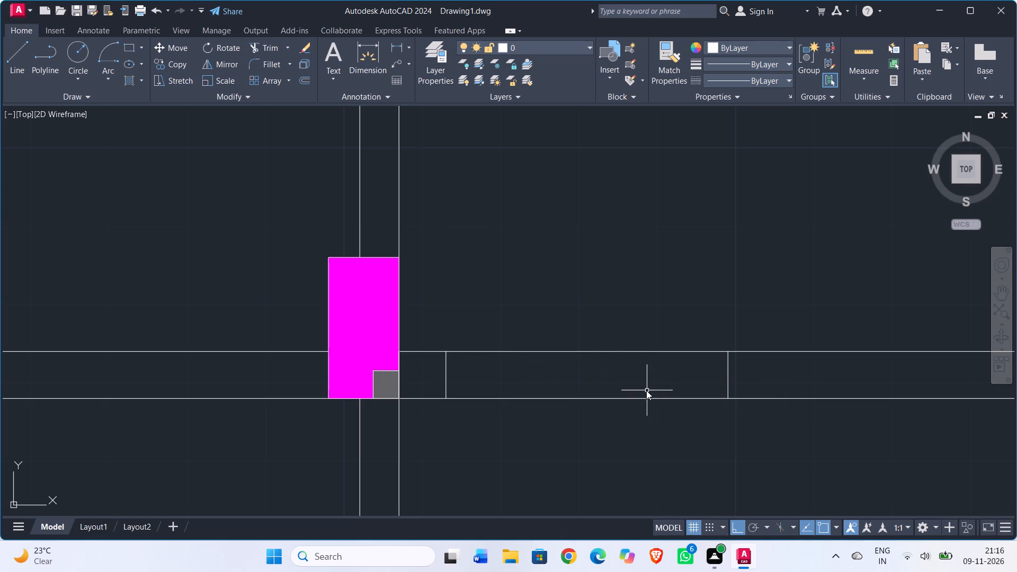
key(Return)
click(448, 397)
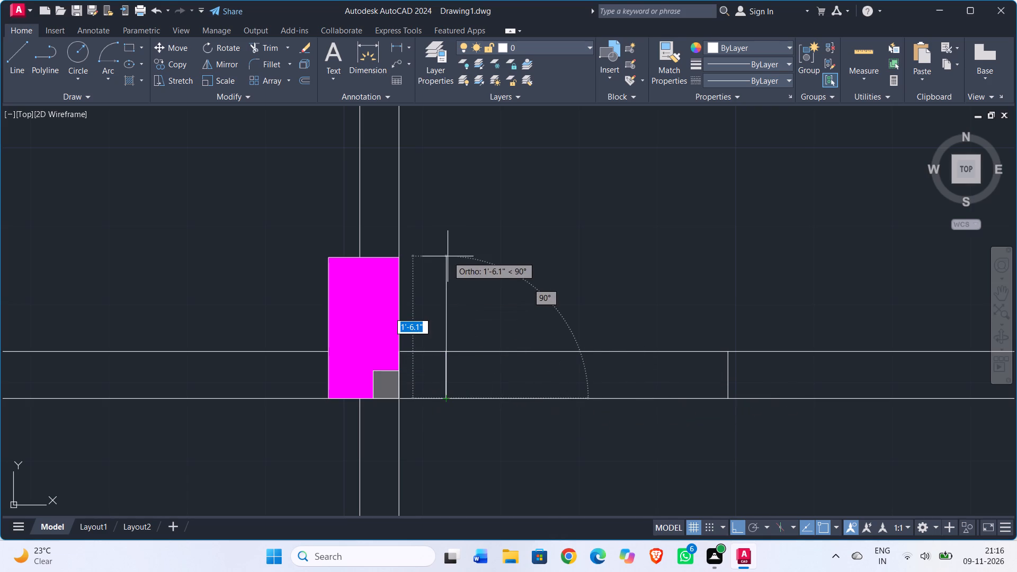
text(3')
key(Return)
key(Escape)
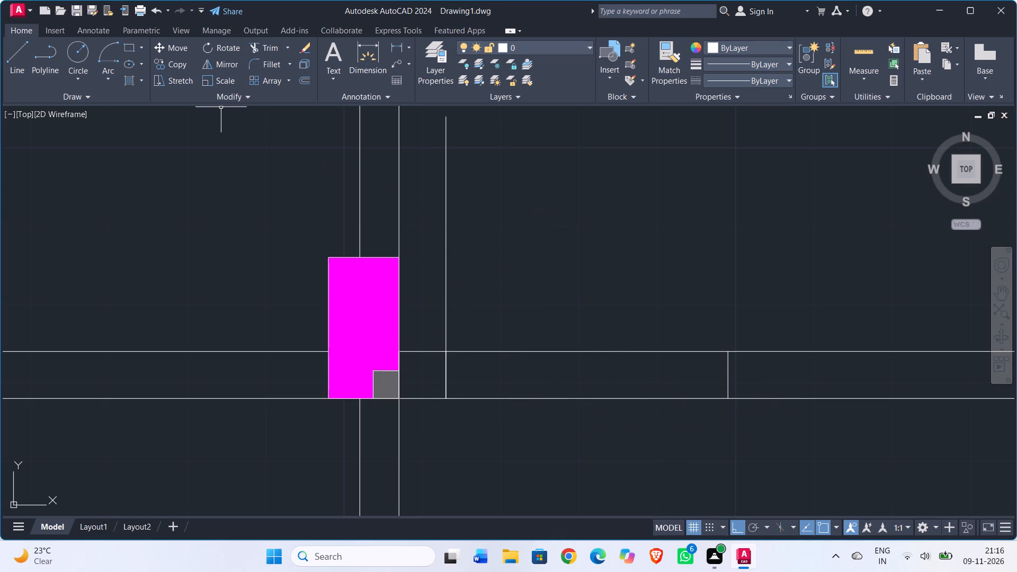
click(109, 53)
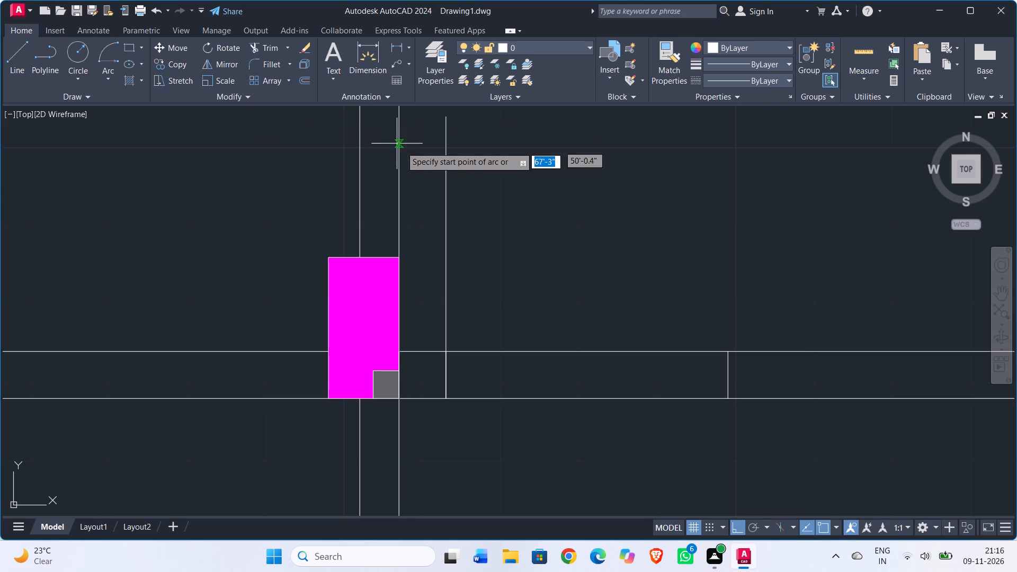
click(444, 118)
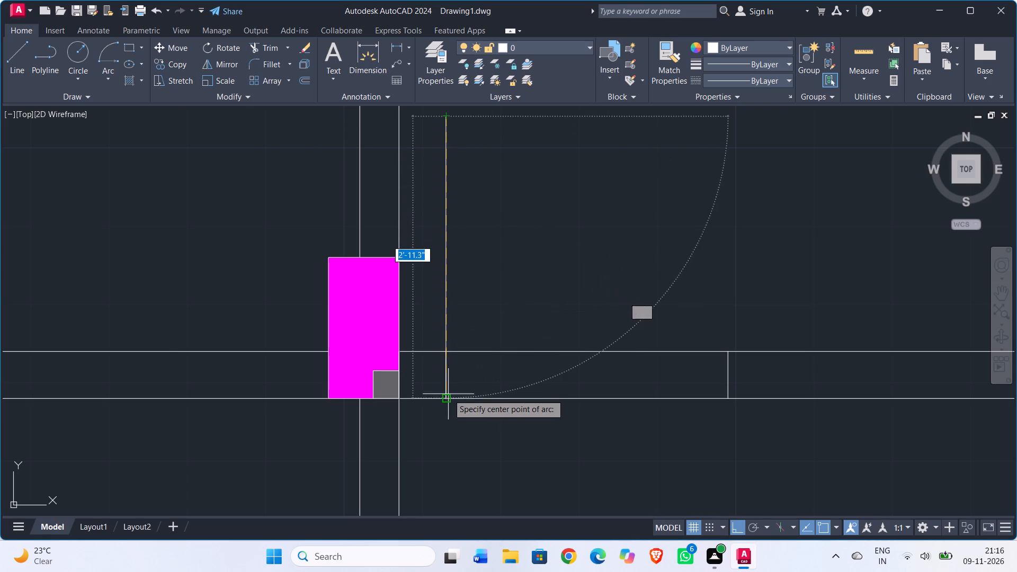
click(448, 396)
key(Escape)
Draw the door swing arc from the east jamb's bottom end, centred on the hinge point, to the leaf's north end.
click(105, 50)
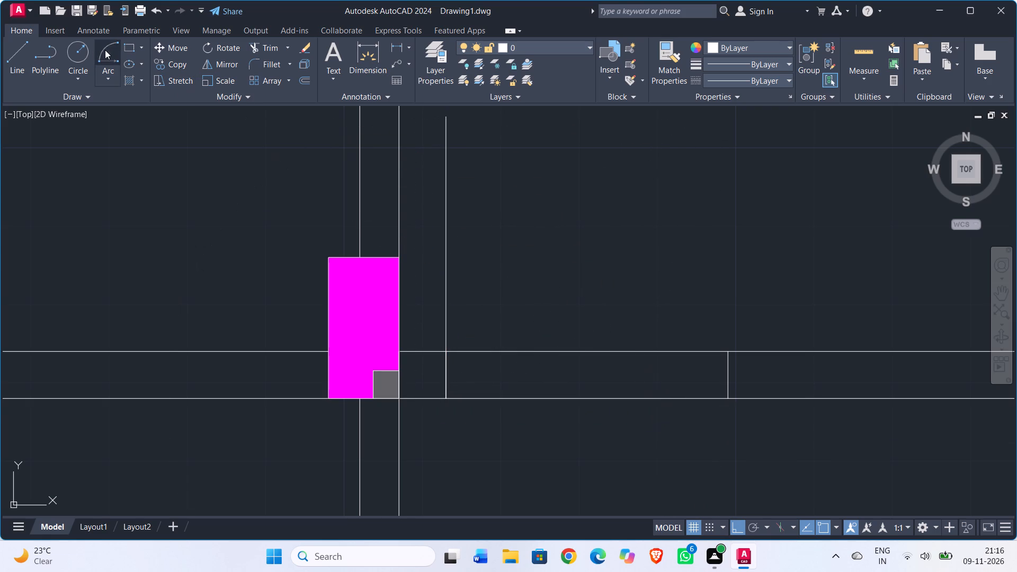
drag(727, 399, 722, 399)
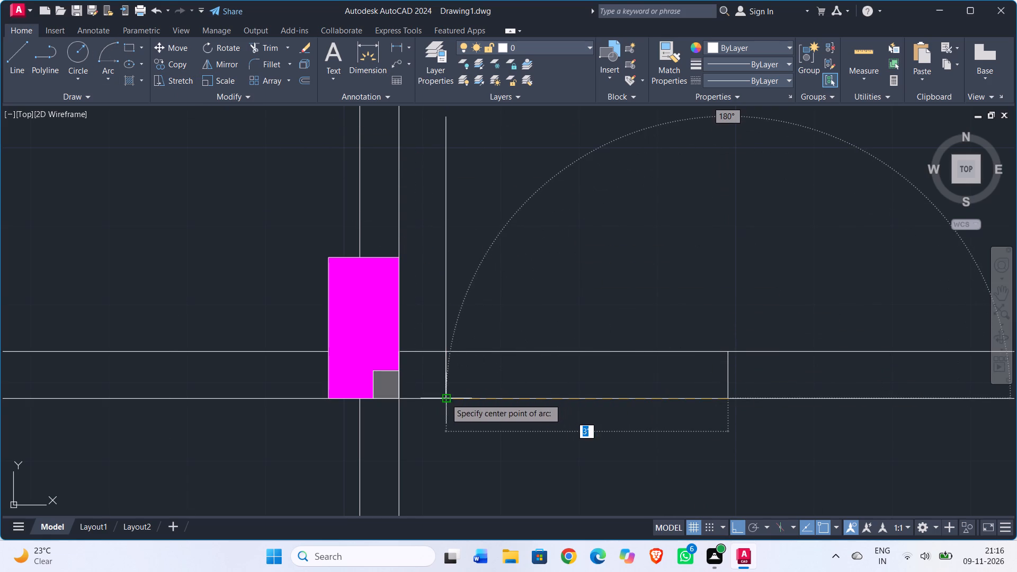
click(445, 398)
click(442, 117)
key(Escape)
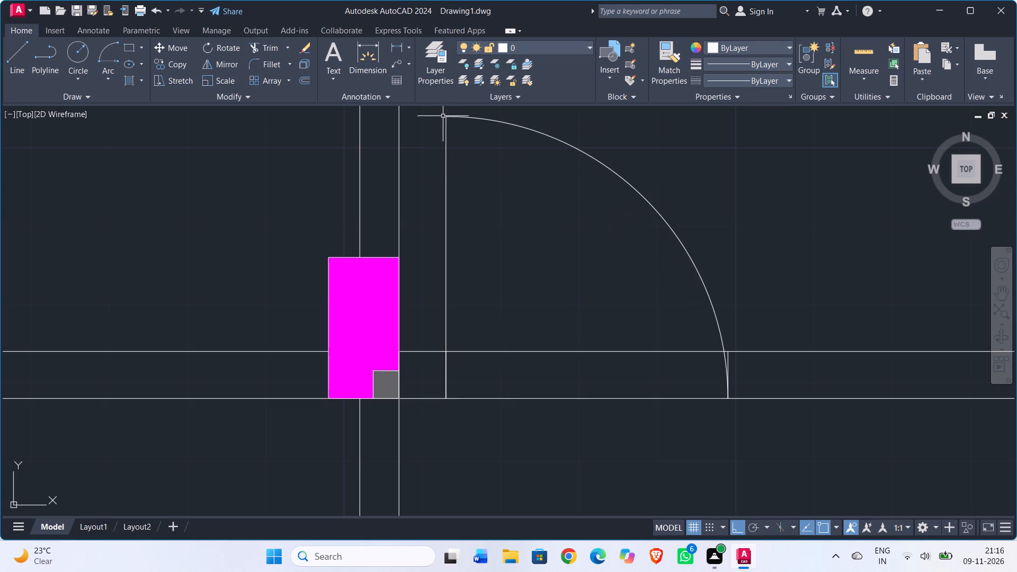
Trim both wall lines inside the new 3' door opening, including the short stub between the swing arc and the east jamb.
scroll(473, 234, down, 2)
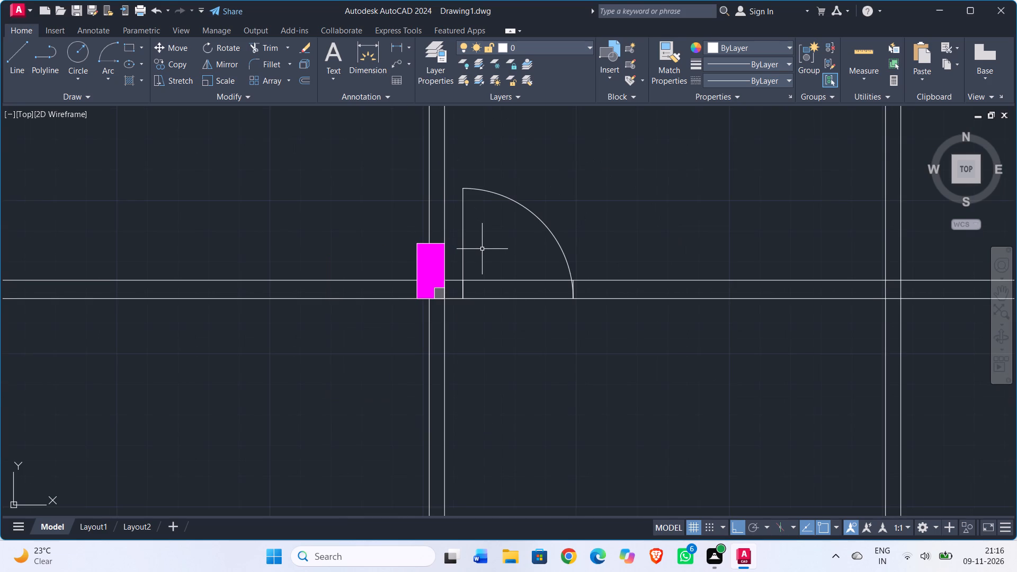
middle_drag(482, 249, 423, 258)
scroll(469, 319, up, 1)
text(tr)
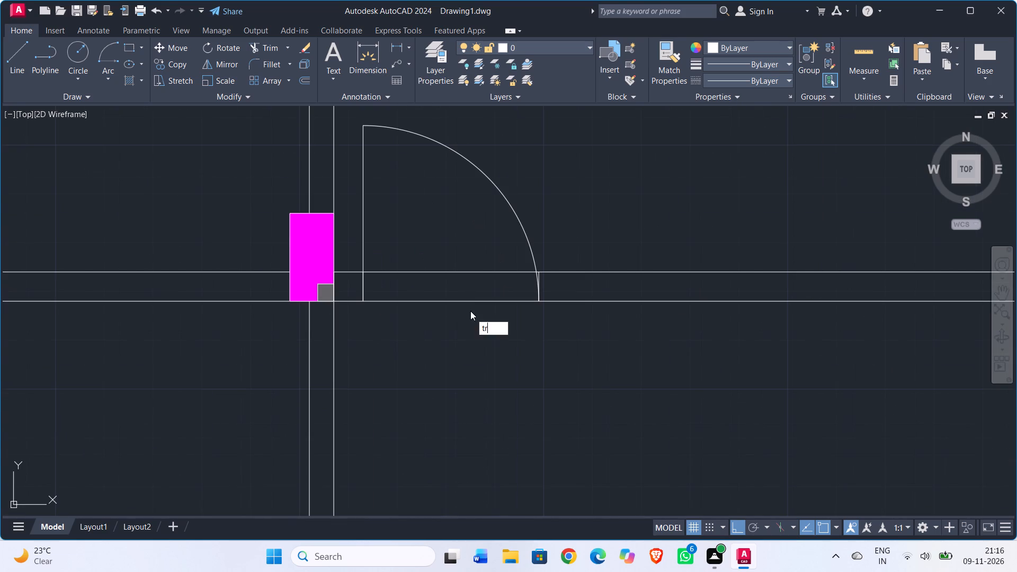
key(Return)
drag(450, 243, 448, 249)
click(444, 347)
scroll(547, 282, up, 6)
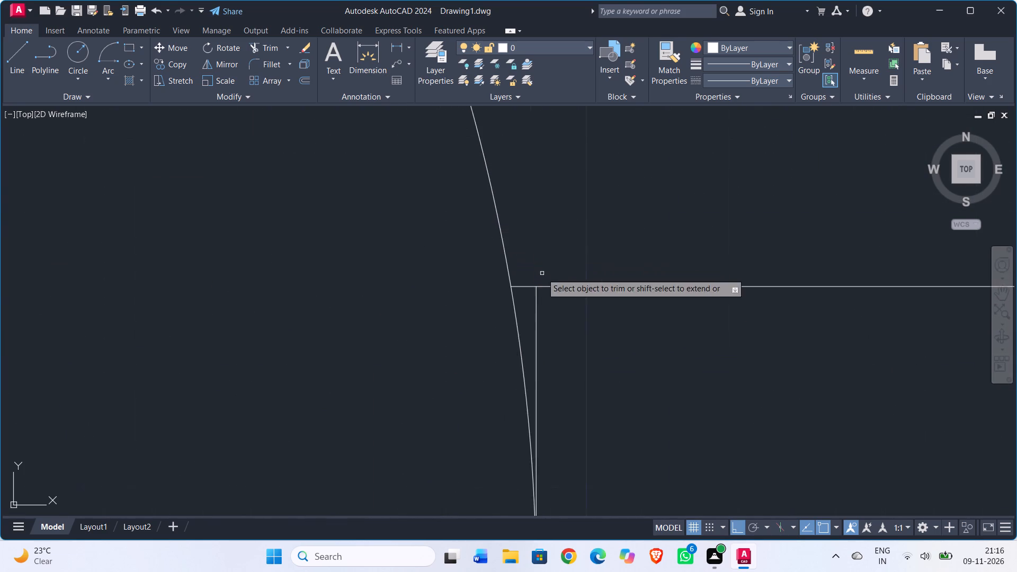
scroll(542, 276, up, 2)
drag(453, 281, 462, 259)
click(474, 221)
scroll(465, 262, down, 4)
click(478, 233)
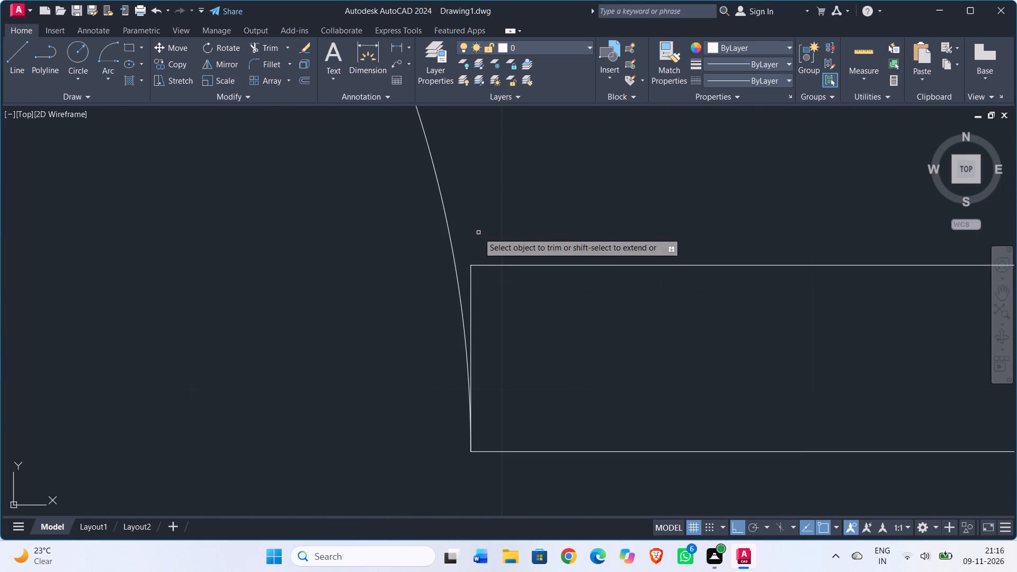
scroll(478, 233, down, 5)
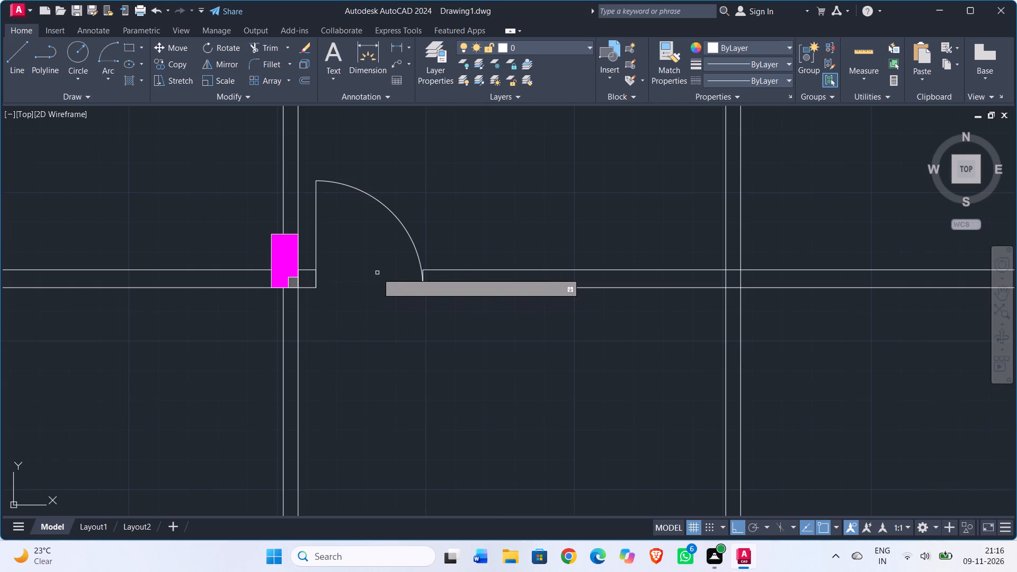
middle_drag(377, 273, 381, 363)
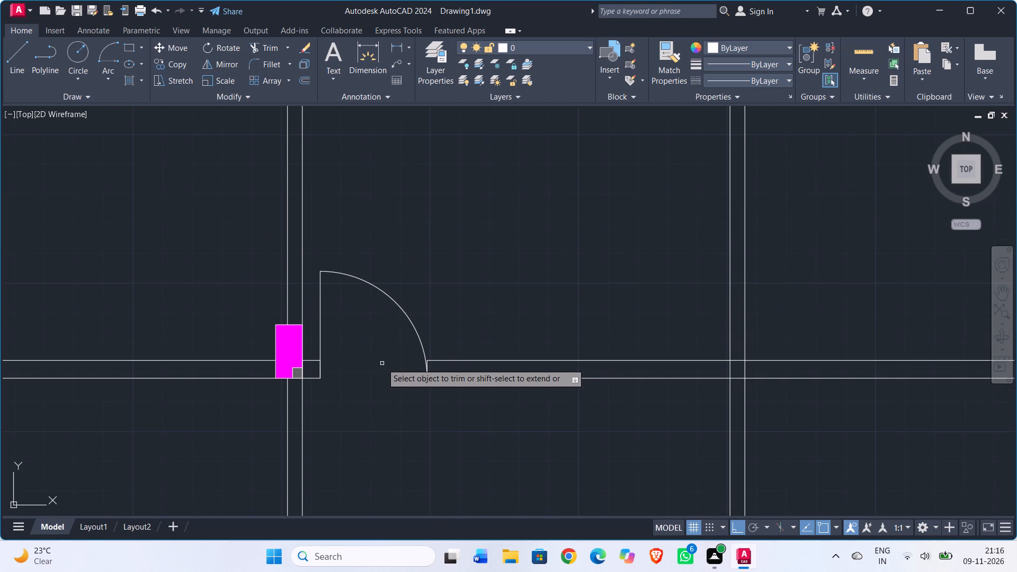
key(Escape)
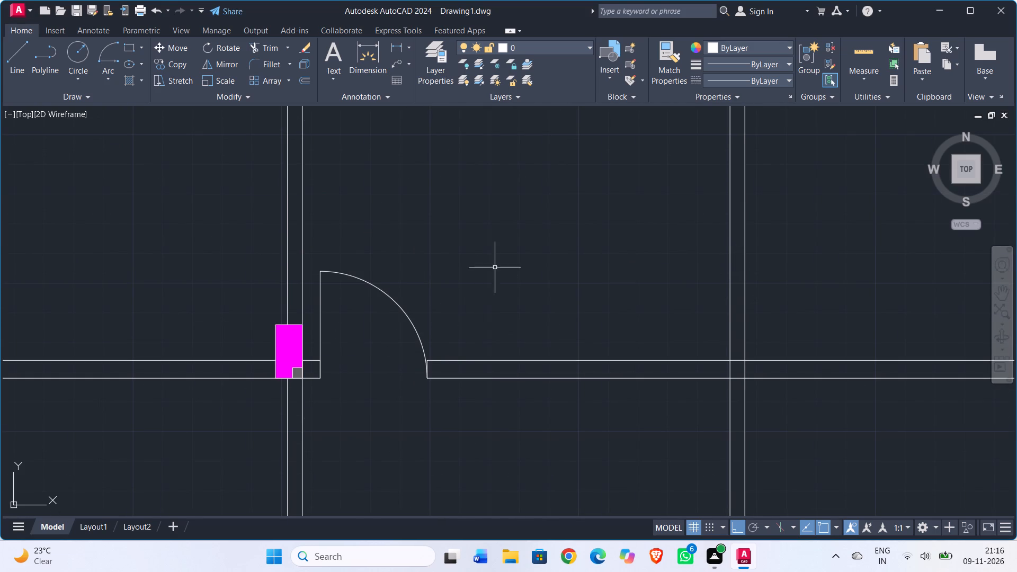
Draw a line across the wall along the north edge of the column northeast of the upper partitioned room.
scroll(496, 262, down, 3)
middle_drag(506, 236, 444, 459)
scroll(404, 283, up, 2)
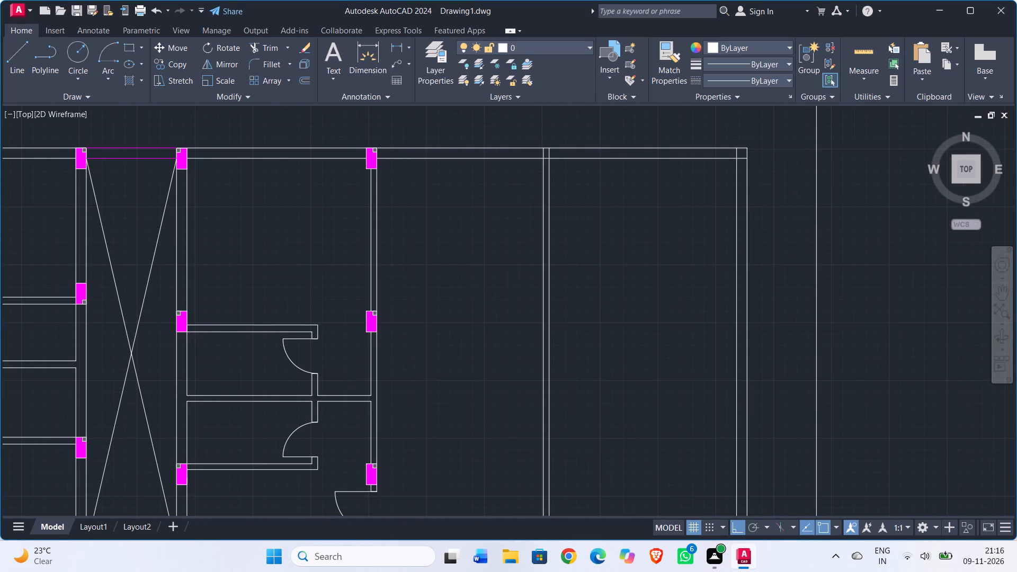
scroll(398, 301, up, 2)
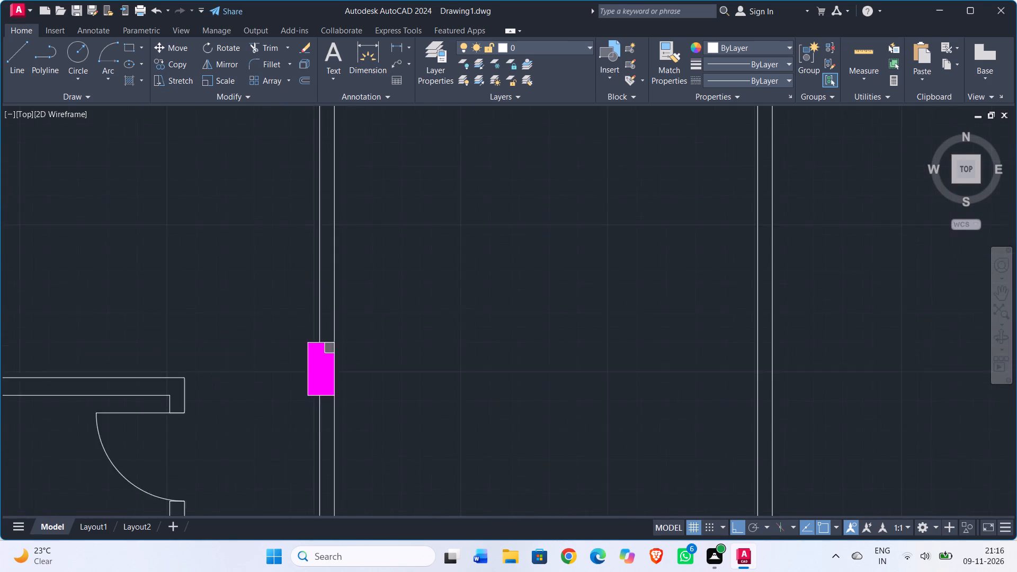
scroll(398, 301, up, 1)
scroll(341, 293, down, 5)
middle_drag(388, 300, 400, 350)
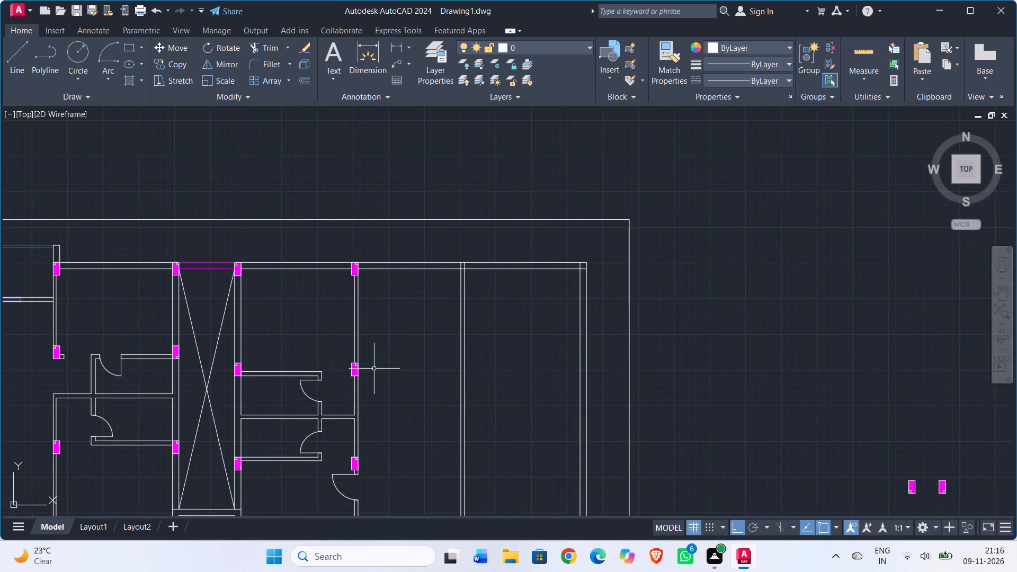
scroll(367, 369, up, 4)
key(l)
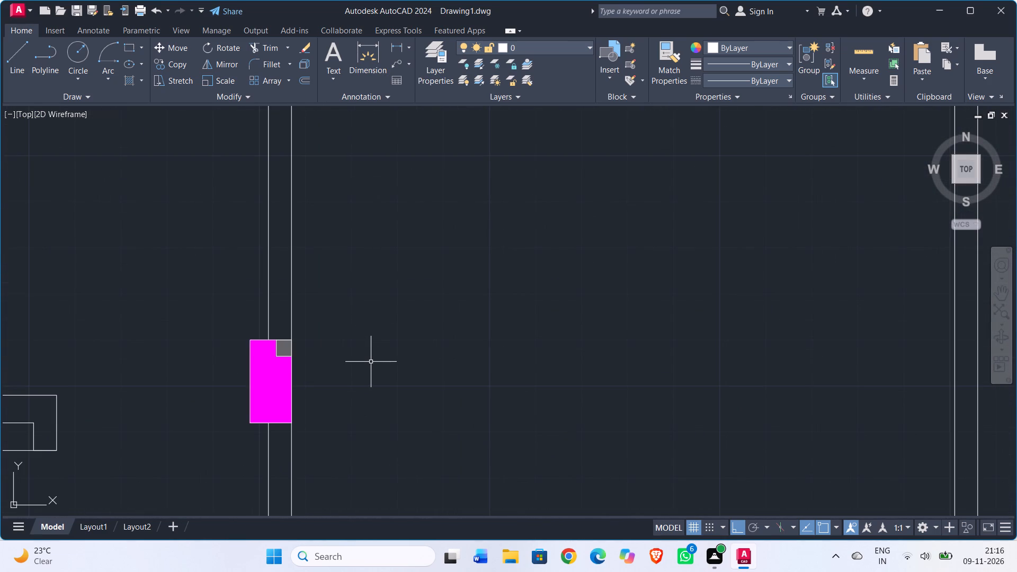
key(Return)
scroll(246, 329, up, 2)
click(355, 362)
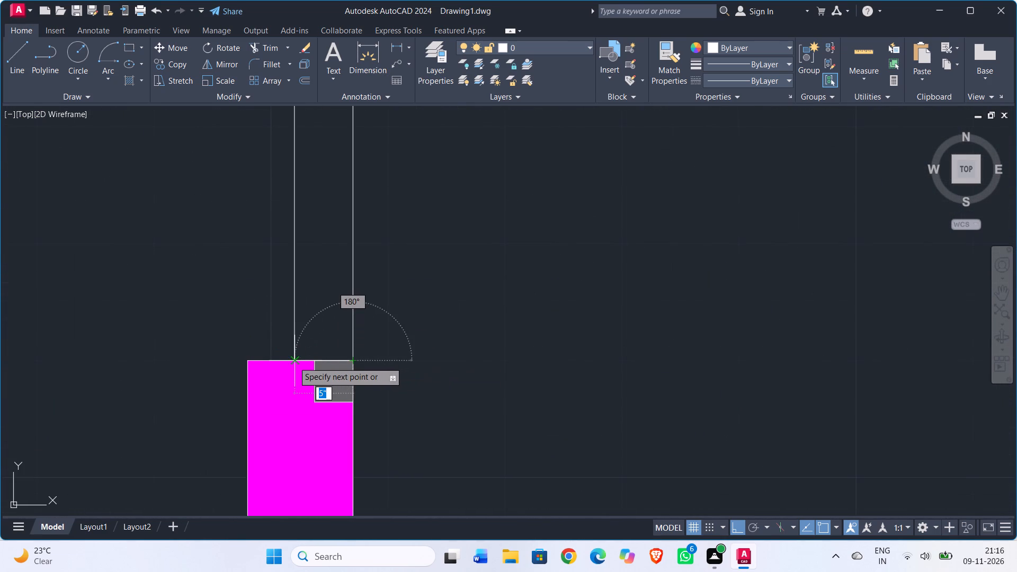
click(293, 362)
key(Escape)
Offset the line at the column's north edge 6" to the north to mark the first door jamb.
text(off)
key(Return)
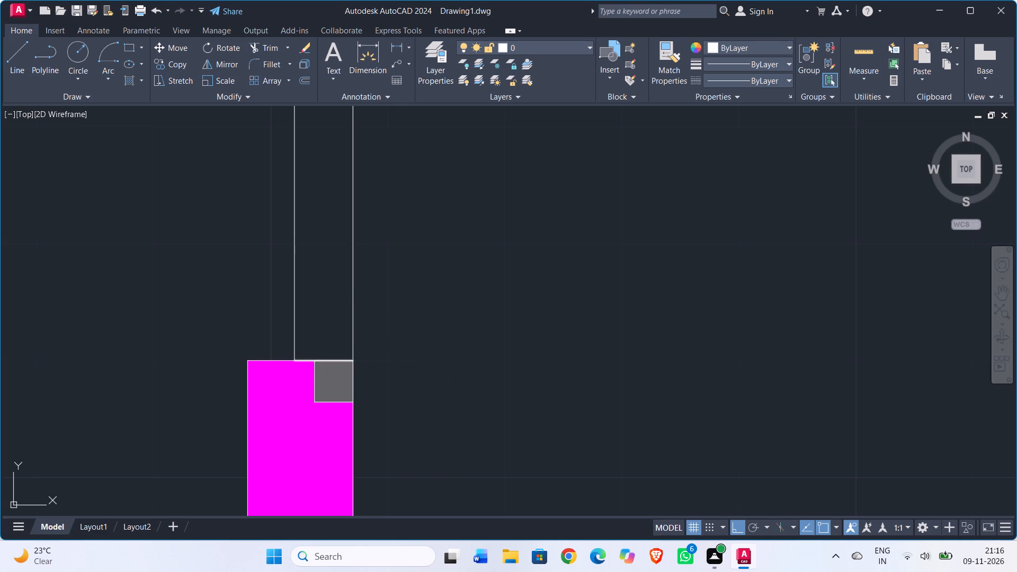
text(6")
key(Return)
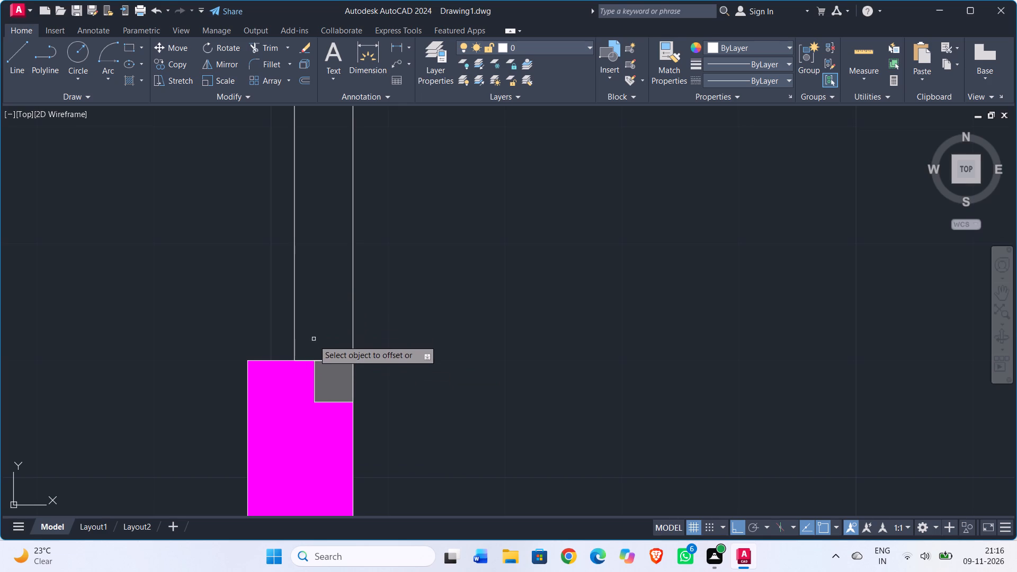
click(308, 358)
click(310, 360)
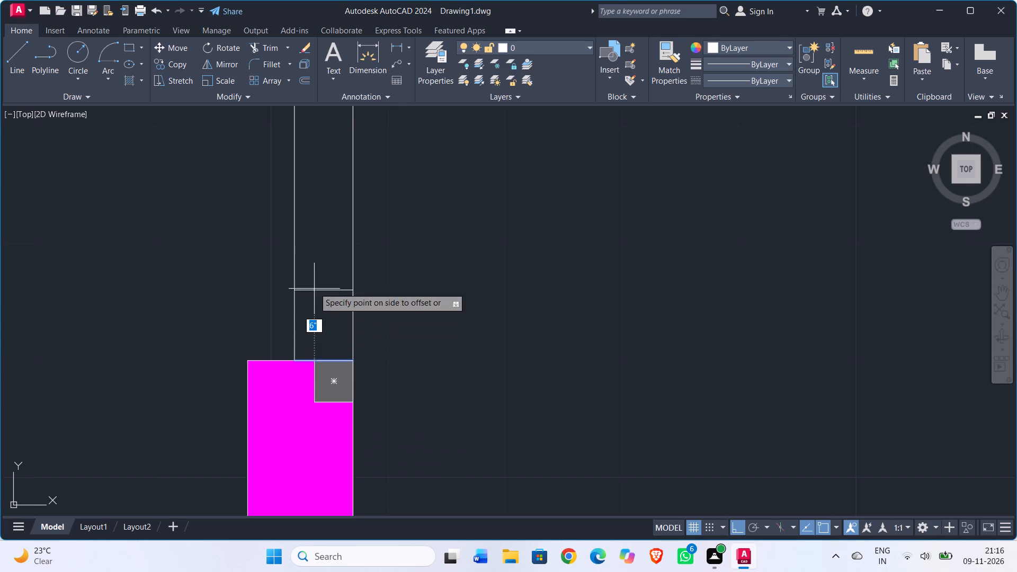
click(314, 288)
key(Escape)
key(i)
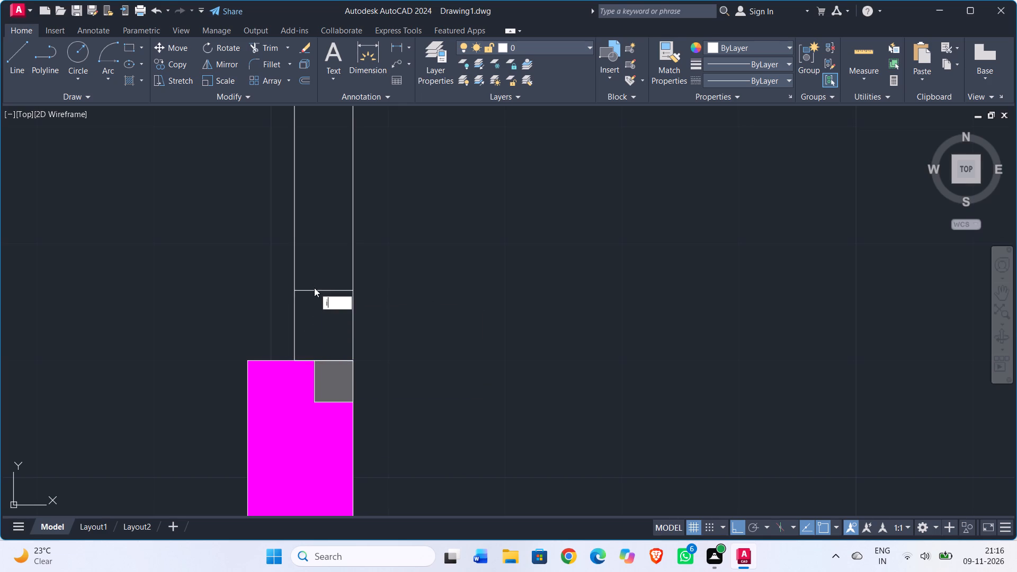
key(Escape)
Offset the first jamb line 3' to the north to mark the other side of the door opening.
text(off)
key(Return)
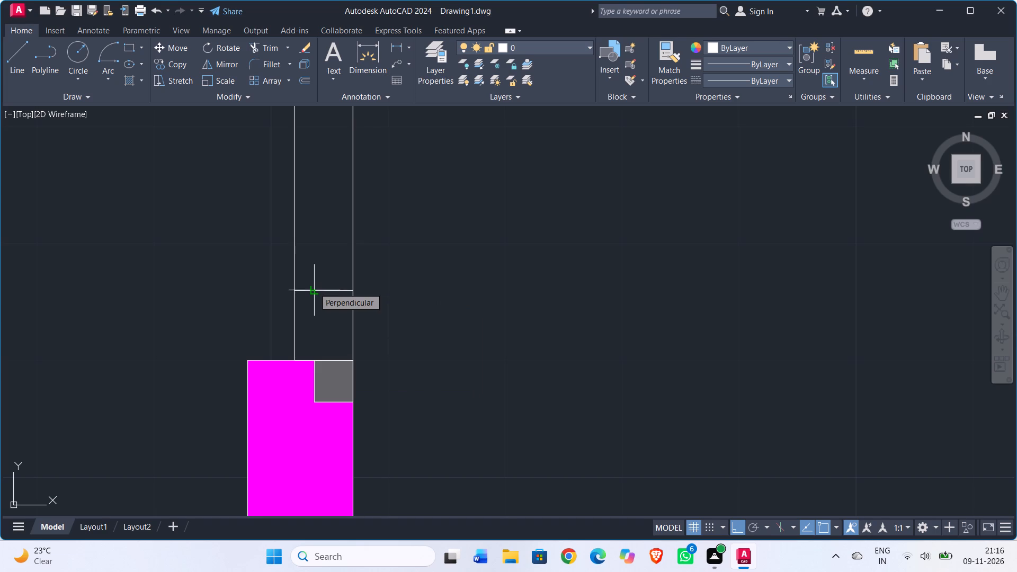
text(3')
key(Return)
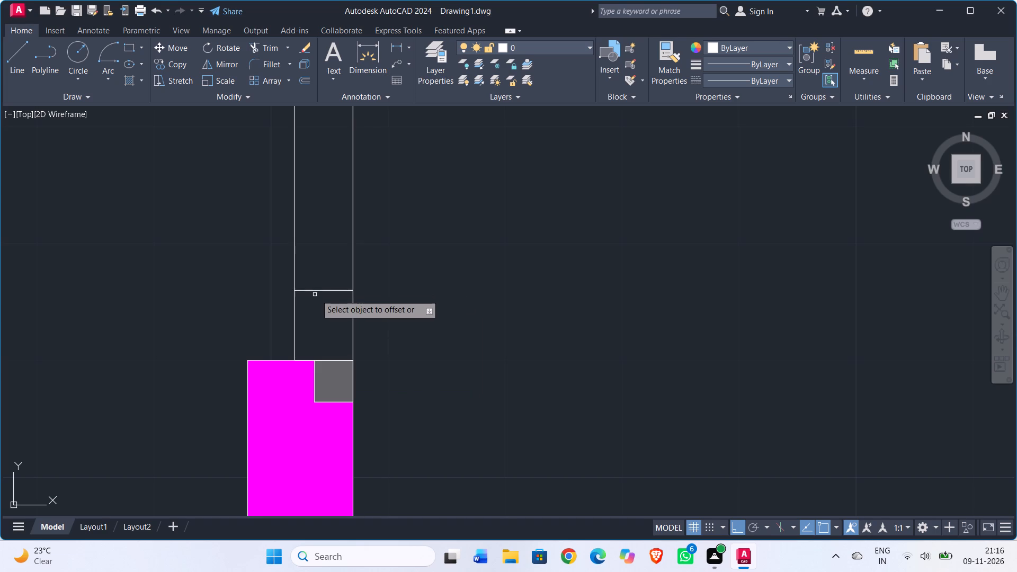
click(318, 289)
click(327, 204)
scroll(326, 186, down, 2)
middle_drag(326, 190, 326, 297)
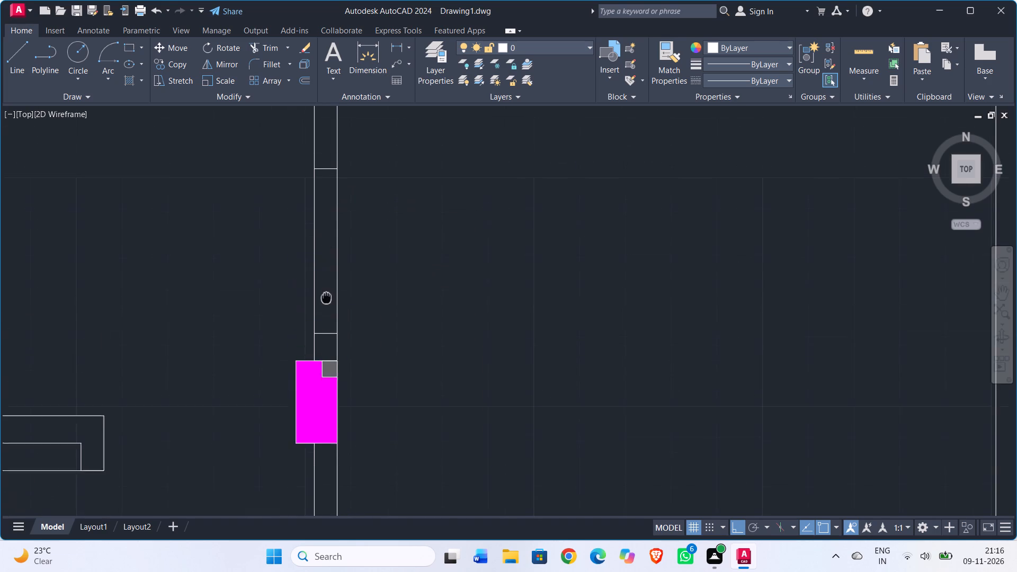
middle_drag(326, 297, 327, 311)
key(Escape)
Draw a 3' door leaf line straight west from the east end of the south jamb line.
key(l)
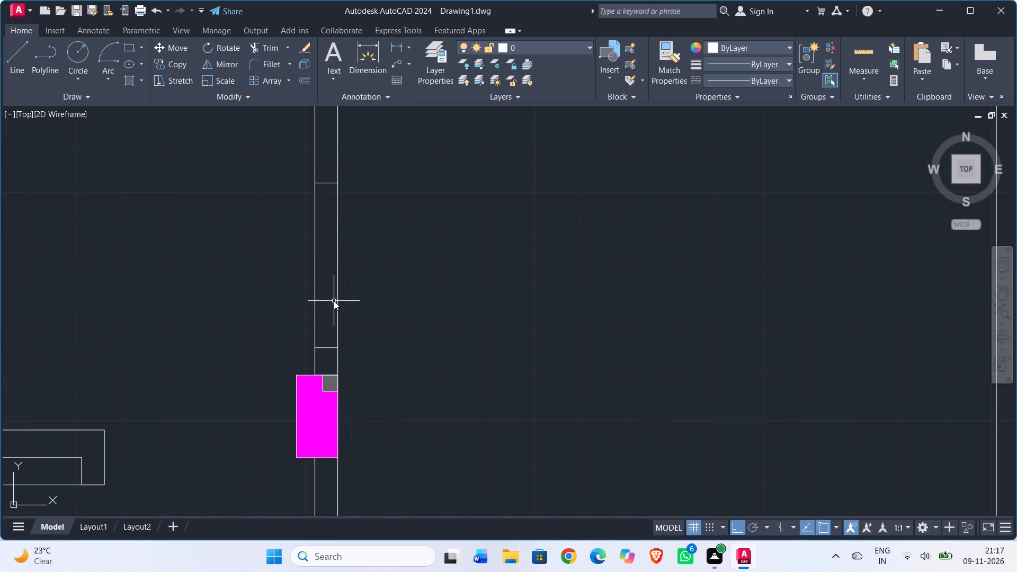
key(Return)
click(338, 350)
text(3')
key(Return)
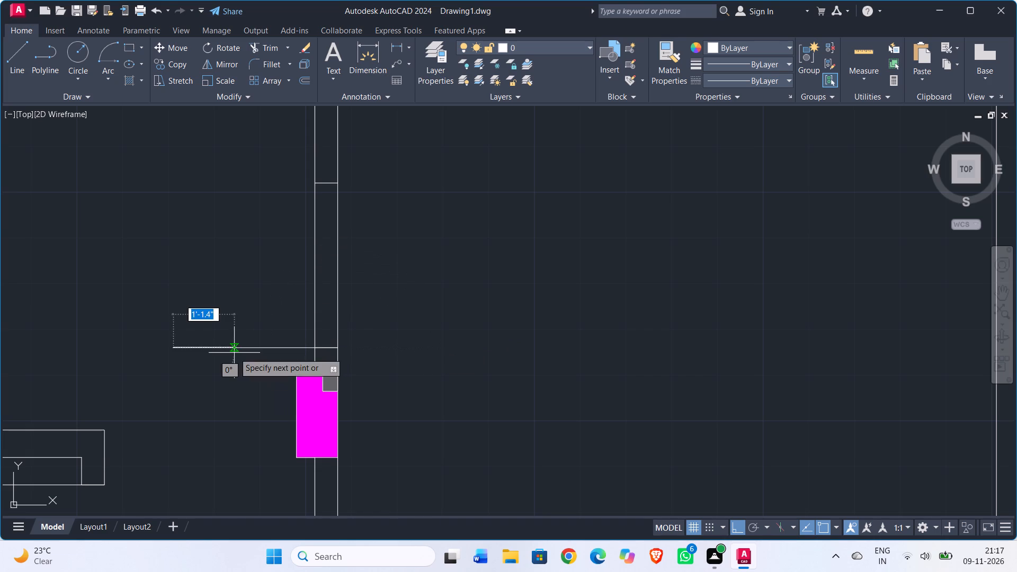
key(Escape)
Draw the door swing arc from the north jamb's east end, centred on the hinge point, to the leaf's west end.
click(109, 48)
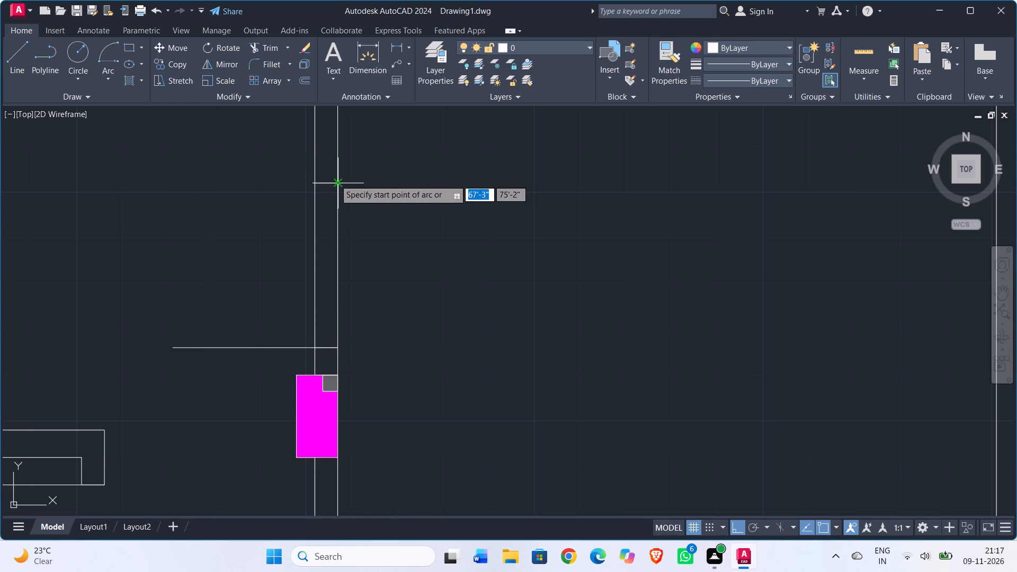
click(335, 180)
click(337, 348)
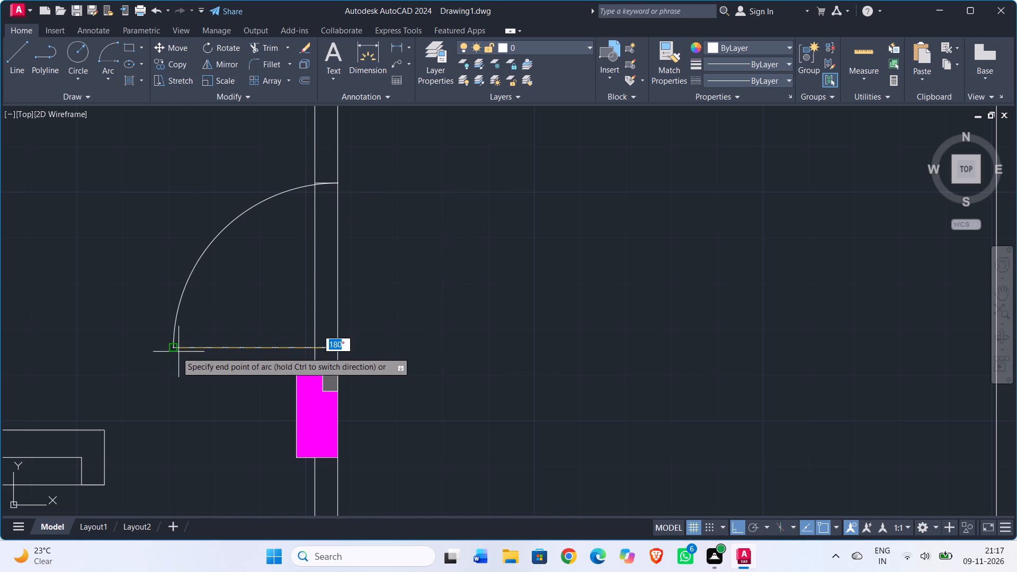
click(174, 350)
key(Escape)
Trim both wall lines inside the new 3' door opening, including the short stub between the north jamb and swing arc.
text(tr)
key(Return)
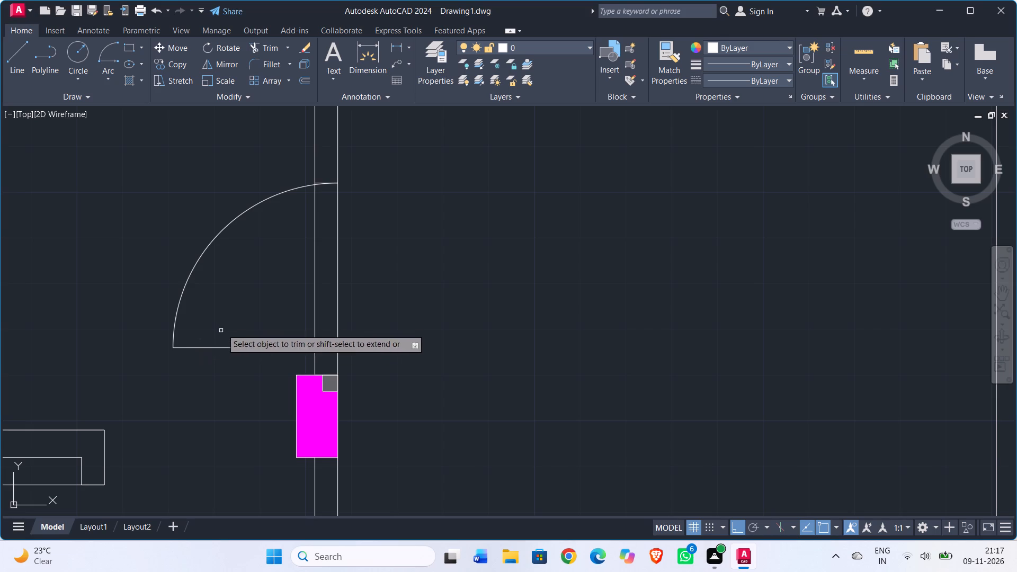
drag(265, 285, 295, 287)
click(406, 290)
click(289, 280)
scroll(316, 171, up, 2)
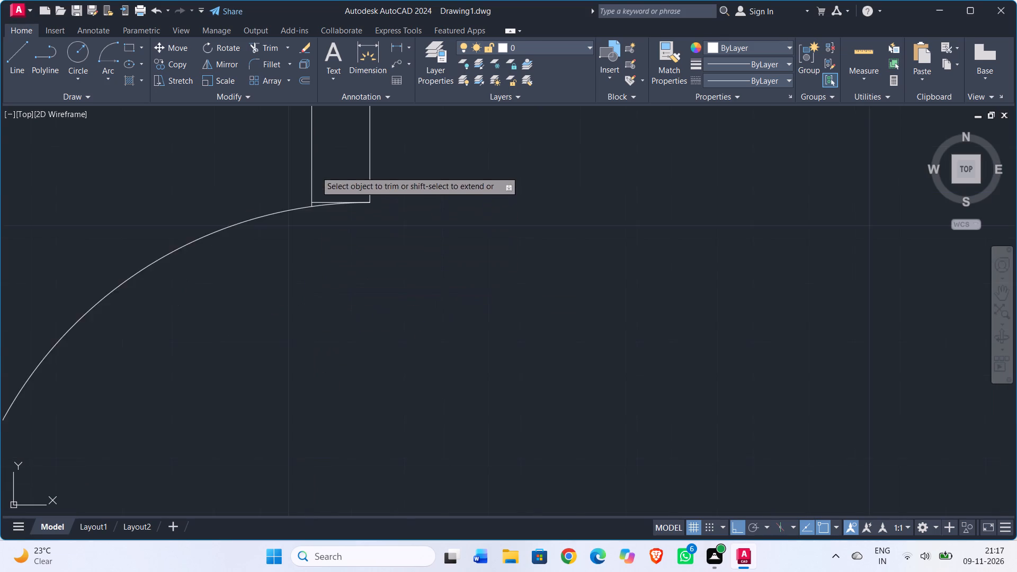
scroll(316, 171, up, 7)
drag(381, 297, 377, 298)
click(358, 301)
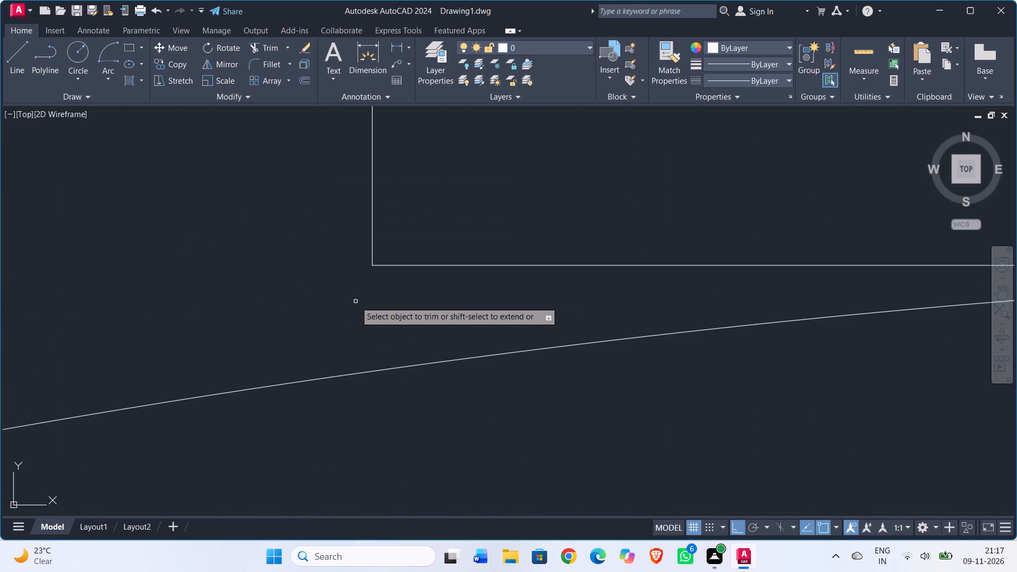
scroll(354, 303, down, 9)
middle_drag(379, 369, 361, 177)
scroll(349, 333, up, 2)
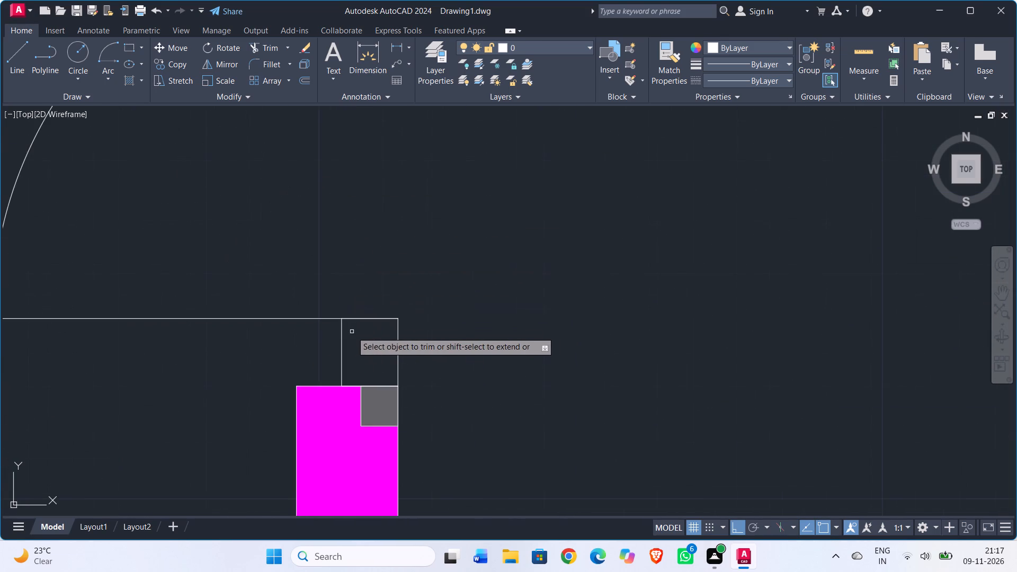
scroll(453, 323, down, 2)
middle_drag(452, 321, 435, 299)
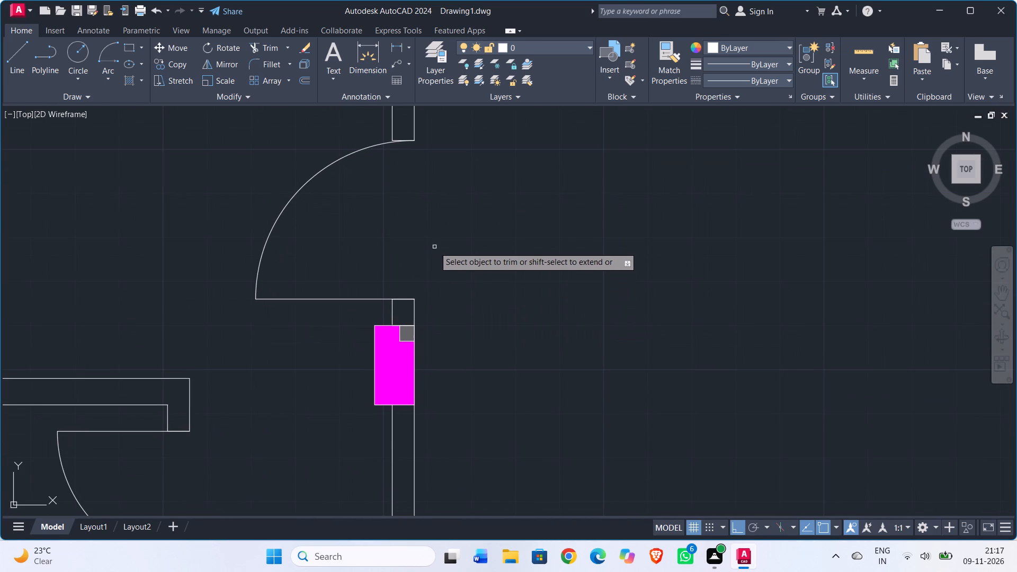
key(Escape)
Draw a three-sided outline from the north-wall column's northwest corner: 2' north, 9" east and 2' back south to the wall.
scroll(435, 244, down, 2)
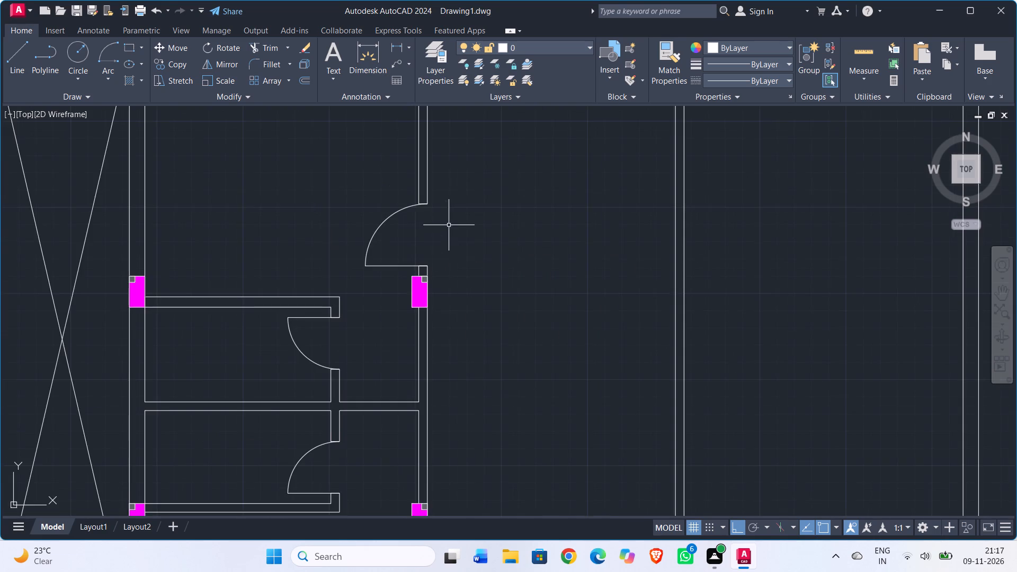
middle_drag(449, 276, 430, 476)
middle_drag(461, 343, 457, 298)
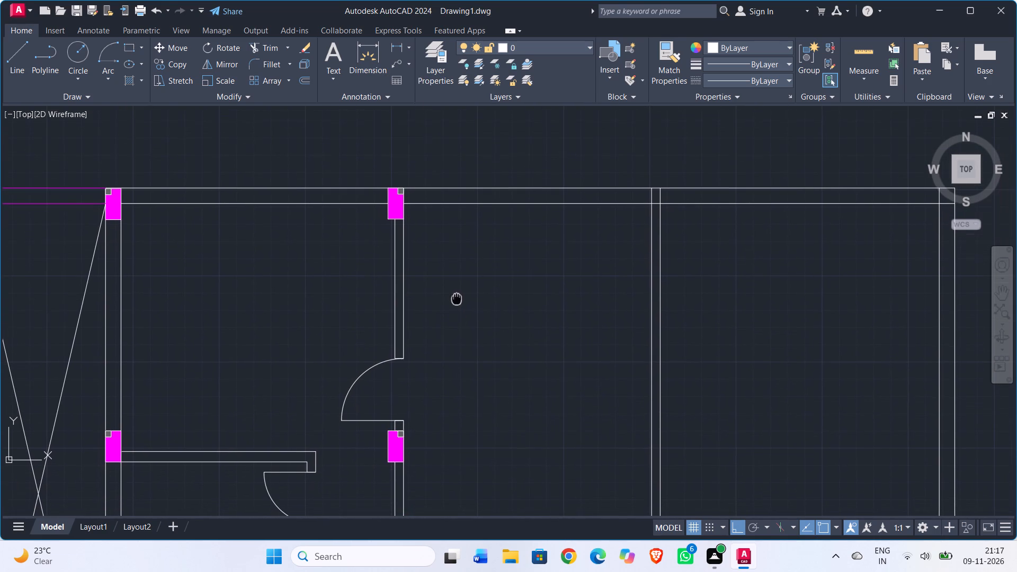
middle_drag(457, 298, 456, 297)
middle_drag(456, 297, 436, 354)
scroll(401, 289, up, 2)
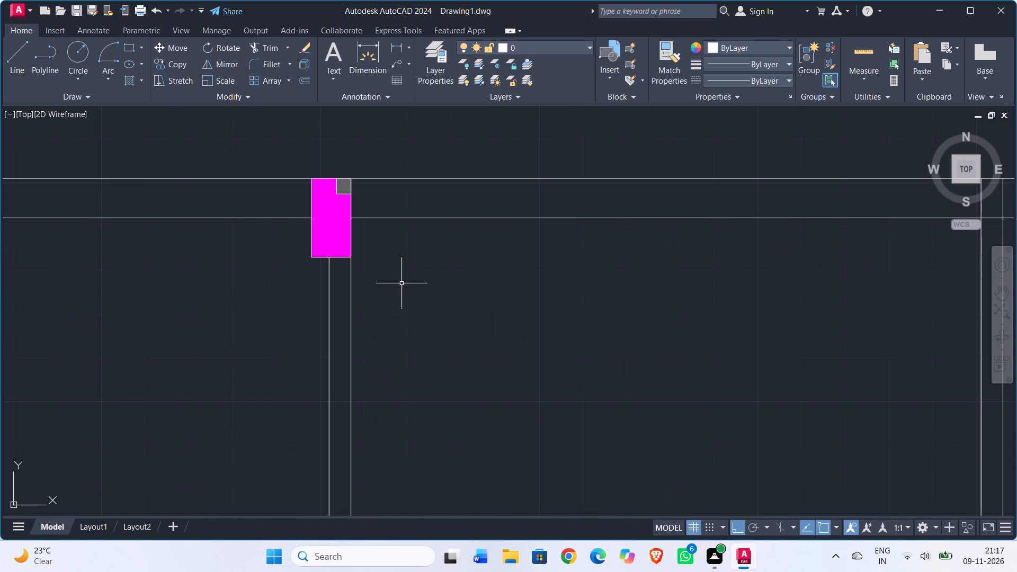
key(l)
key(Return)
middle_drag(402, 283, 396, 368)
scroll(355, 261, up, 2)
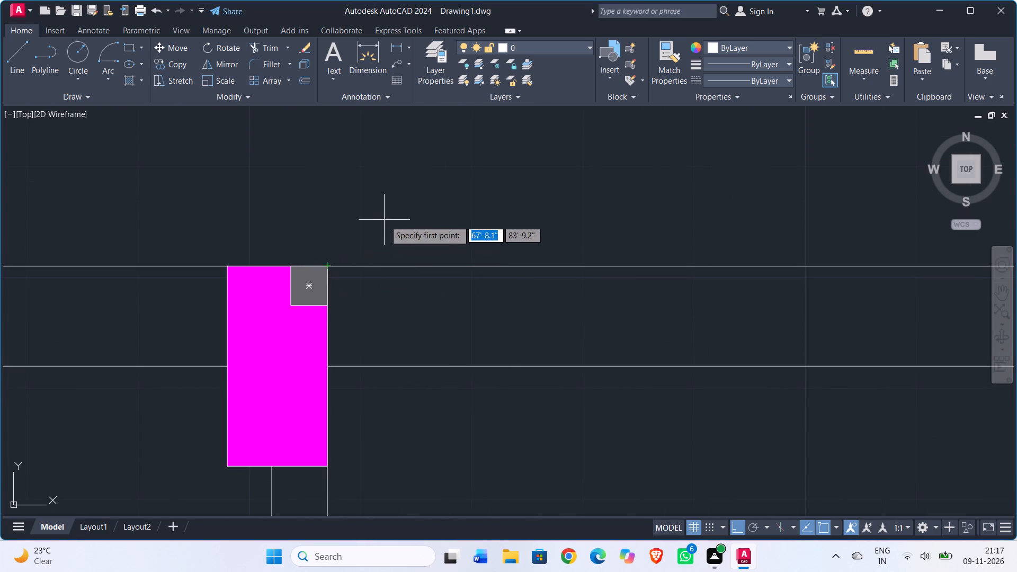
click(229, 264)
text(2')
key(Return)
scroll(308, 134, down, 2)
middle_drag(308, 141, 303, 267)
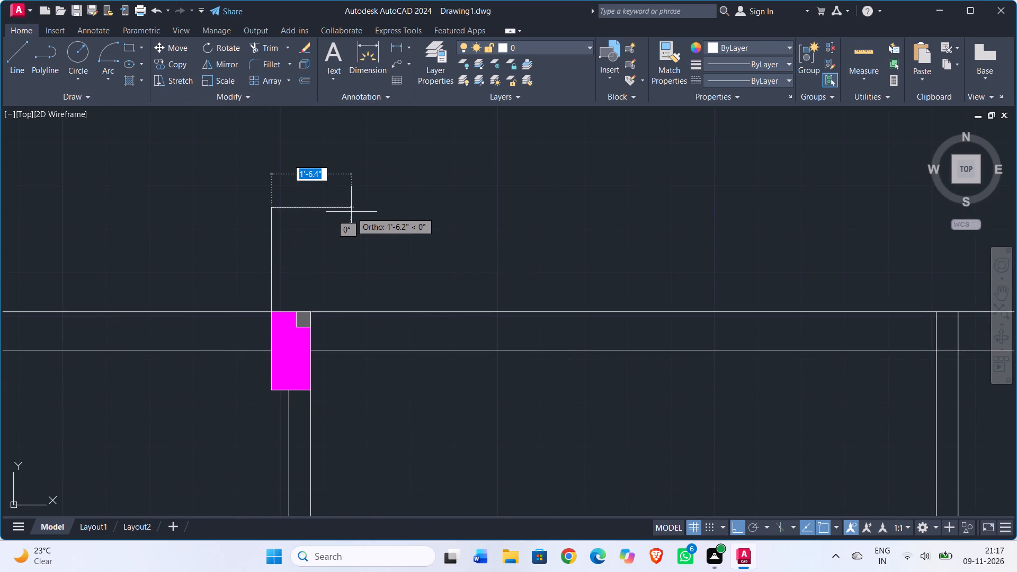
key(9)
key(shift+quotedbl)
key(Return)
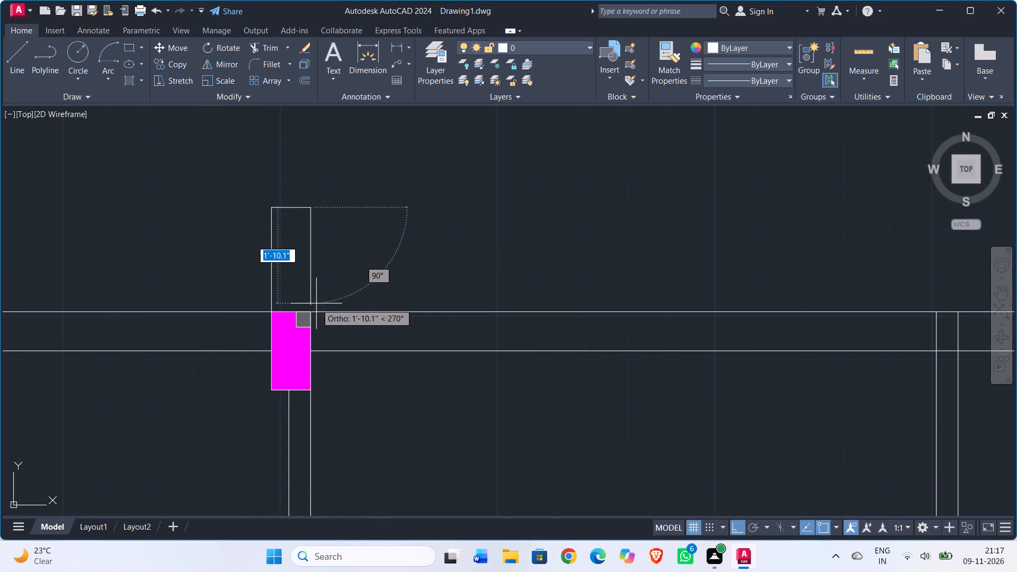
text(2')
key(Return)
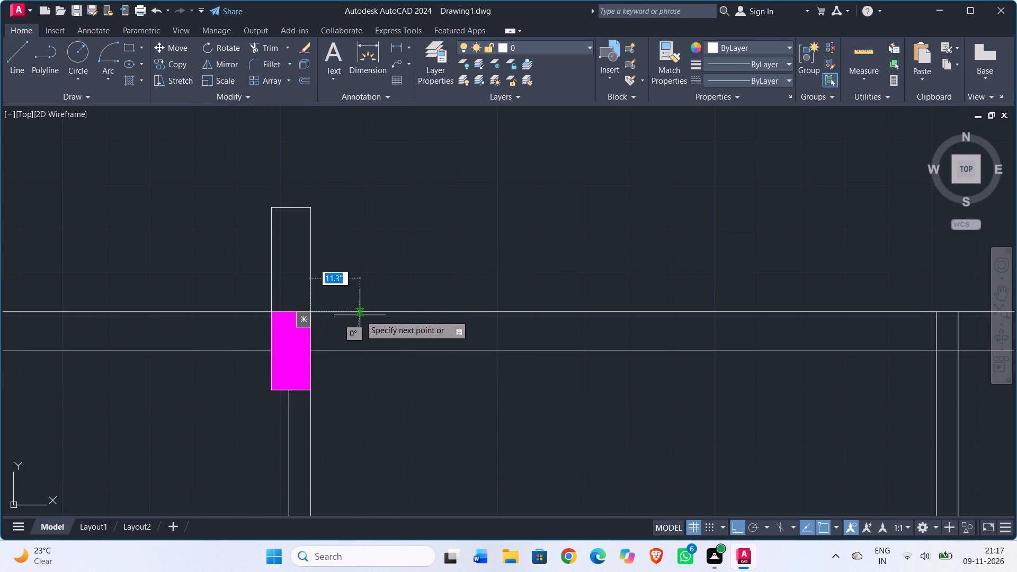
key(Escape)
Copy the three-sided projection outline from the column's northwest corner east along the north wall to the west face of the next cross wall.
middle_drag(429, 246, 360, 246)
drag(154, 192, 167, 203)
click(317, 309)
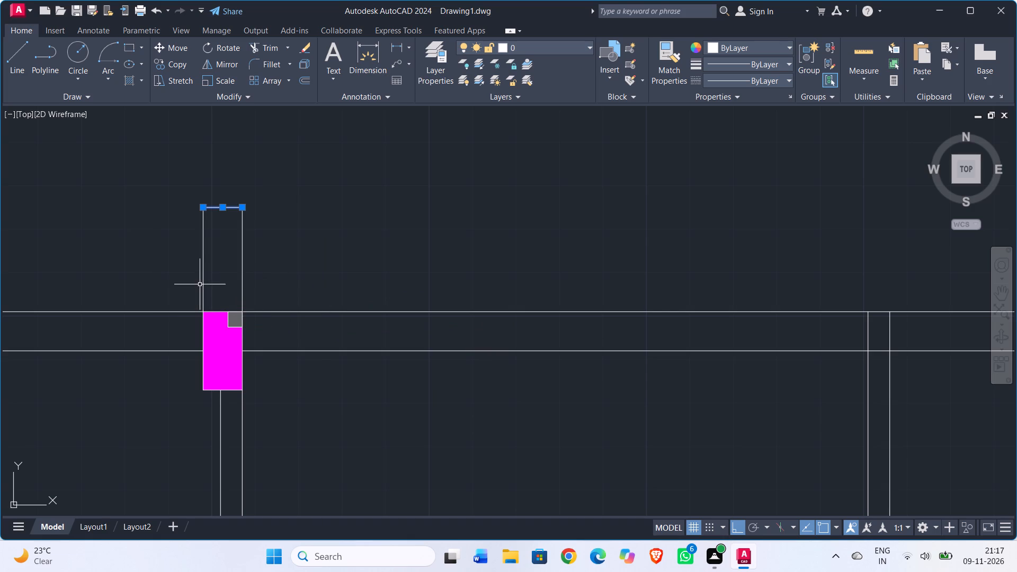
click(202, 282)
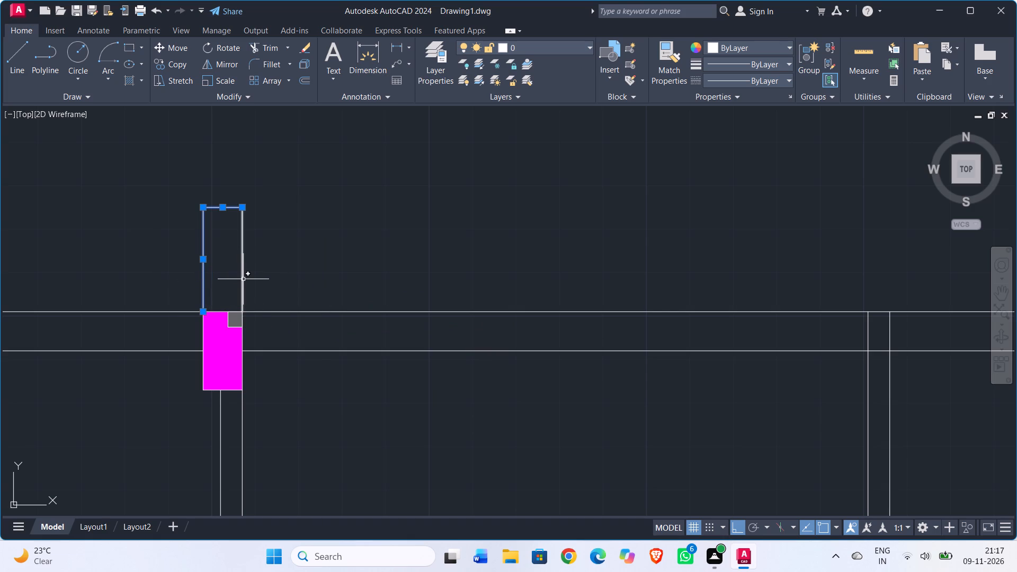
click(243, 279)
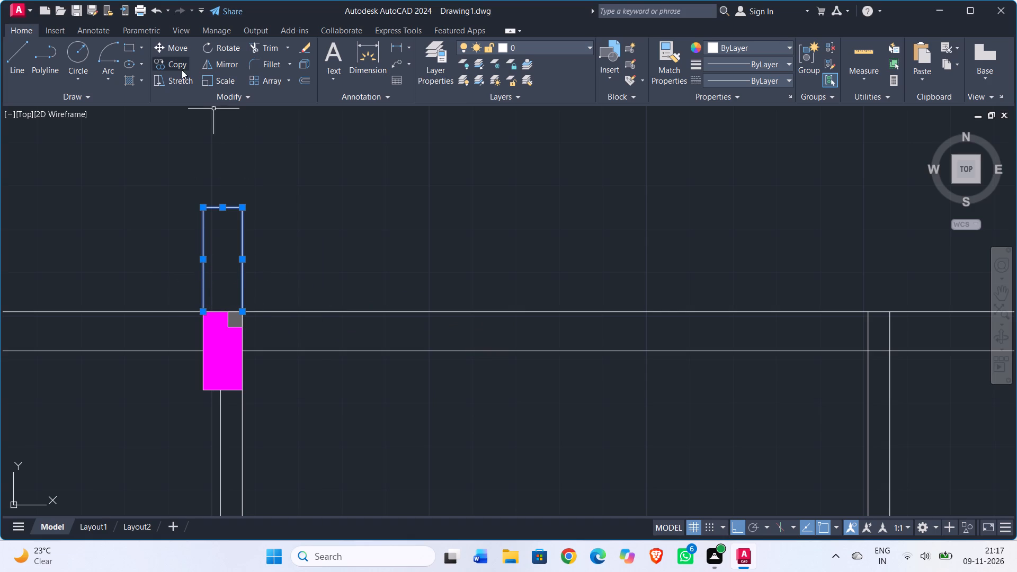
click(175, 68)
click(204, 310)
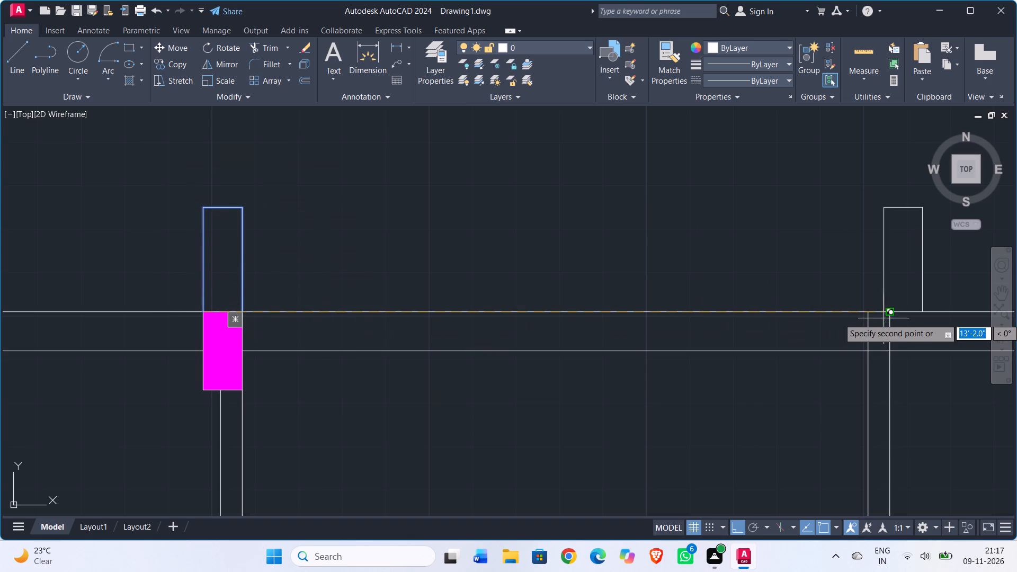
click(871, 315)
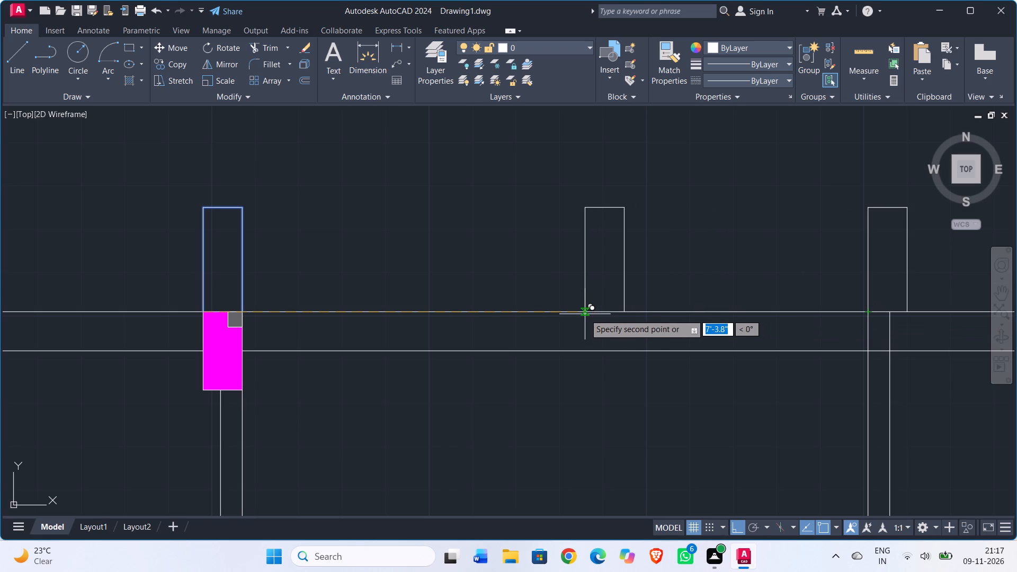
scroll(536, 315, down, 1)
middle_drag(533, 280, 480, 301)
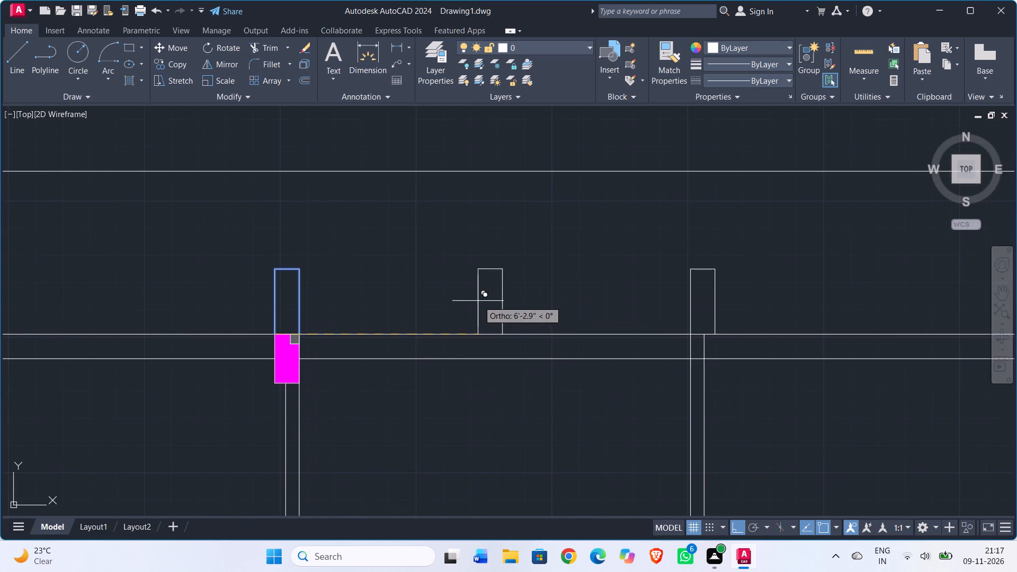
key(Escape)
Copy the two blue lines spanning the western pair of projections into the gap between the two new eastern projections.
scroll(416, 285, down, 1)
middle_drag(416, 285, 580, 285)
scroll(173, 291, down, 1)
middle_drag(230, 291, 487, 303)
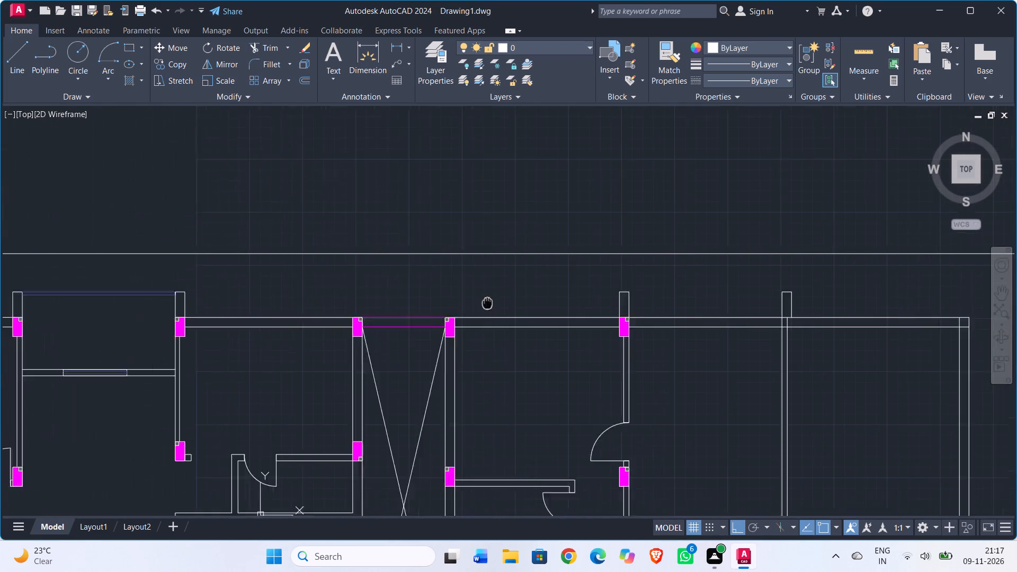
middle_drag(487, 303, 516, 306)
scroll(179, 295, up, 1)
click(178, 295)
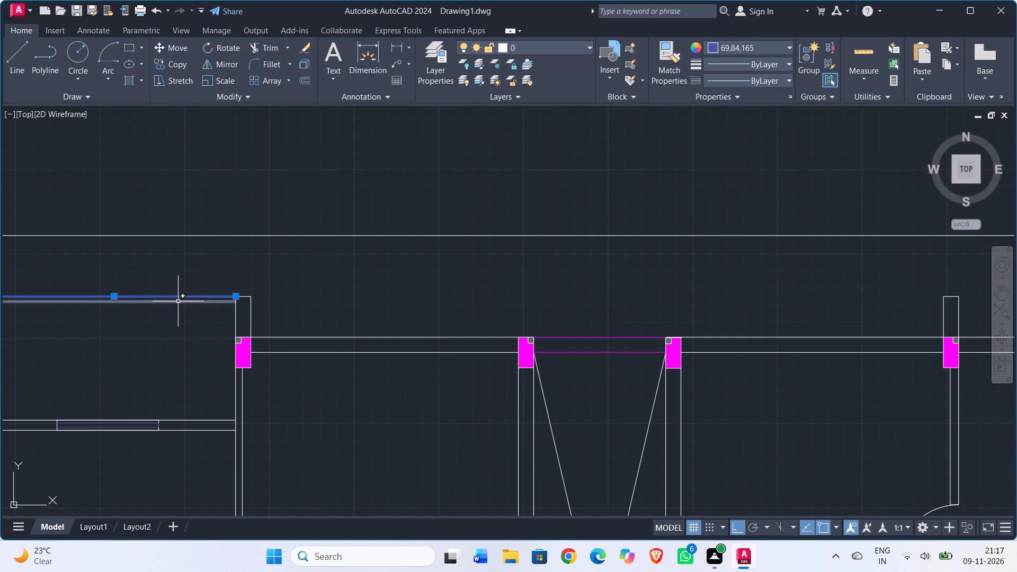
click(178, 301)
click(168, 60)
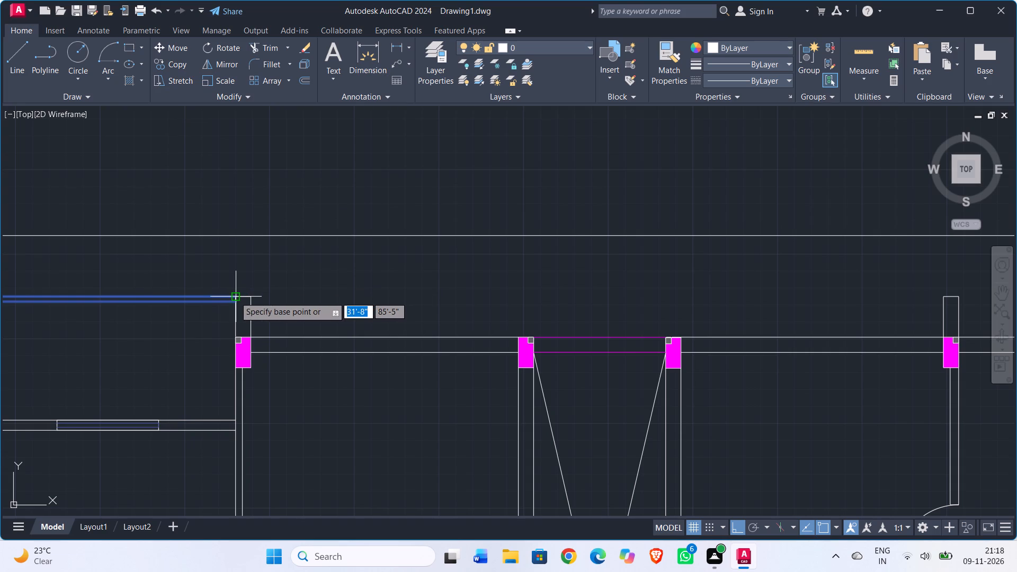
click(234, 297)
scroll(773, 292, down, 1)
middle_drag(772, 292, 238, 299)
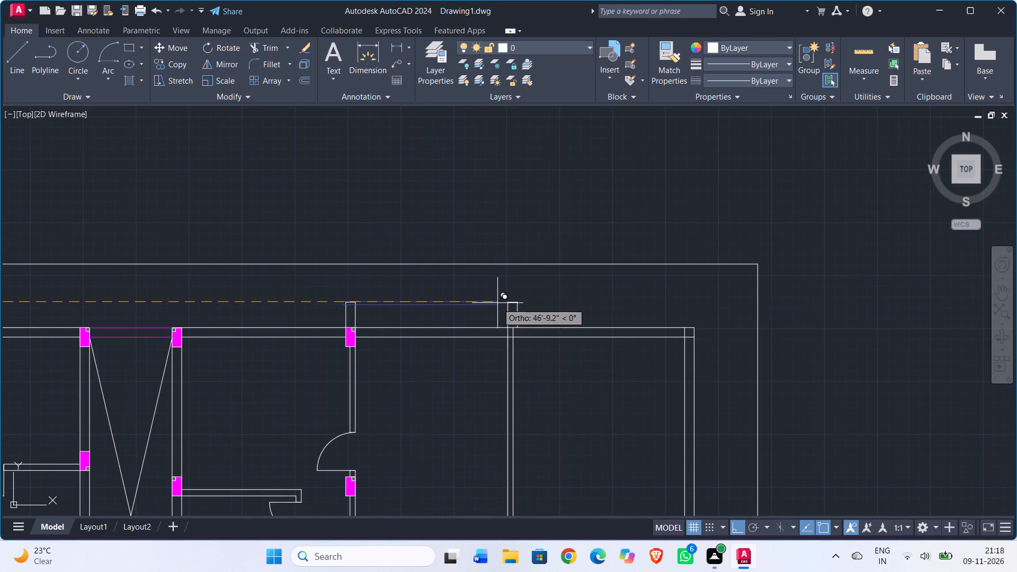
scroll(495, 303, up, 2)
click(522, 302)
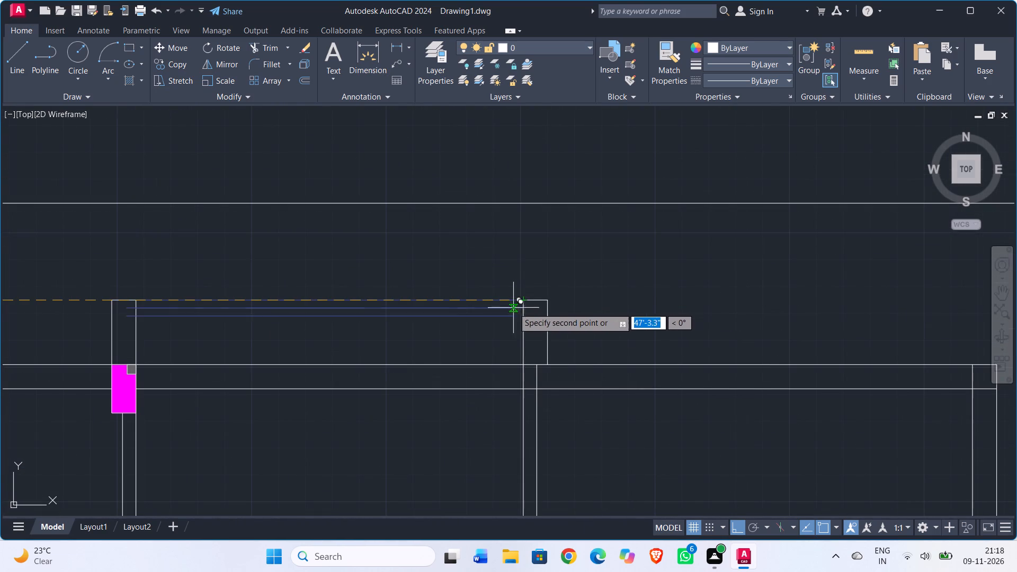
key(Escape)
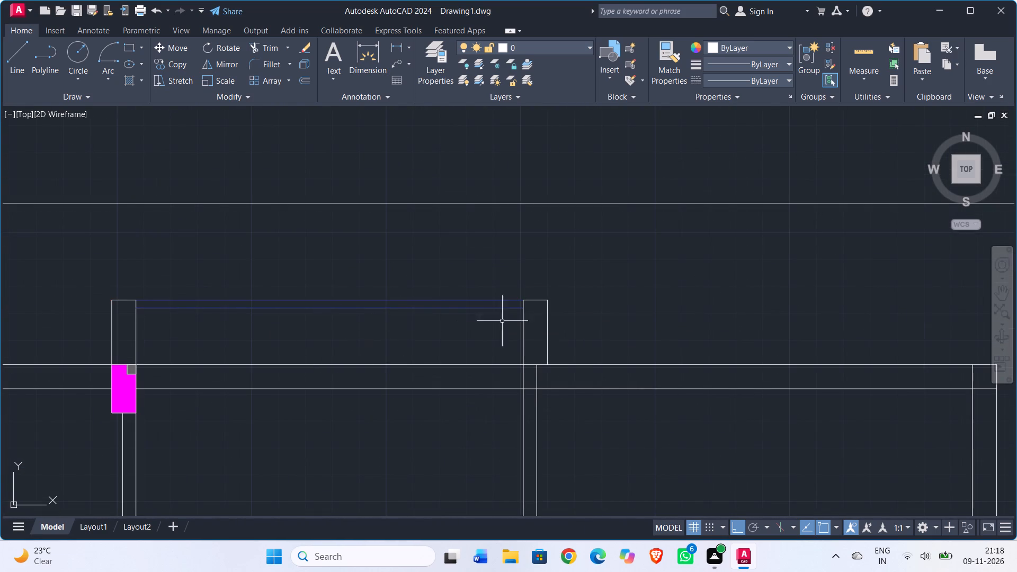
Trim both north wall lines out of the bay between the two new projections.
scroll(531, 309, up, 6)
scroll(514, 306, down, 6)
middle_drag(134, 334, 441, 330)
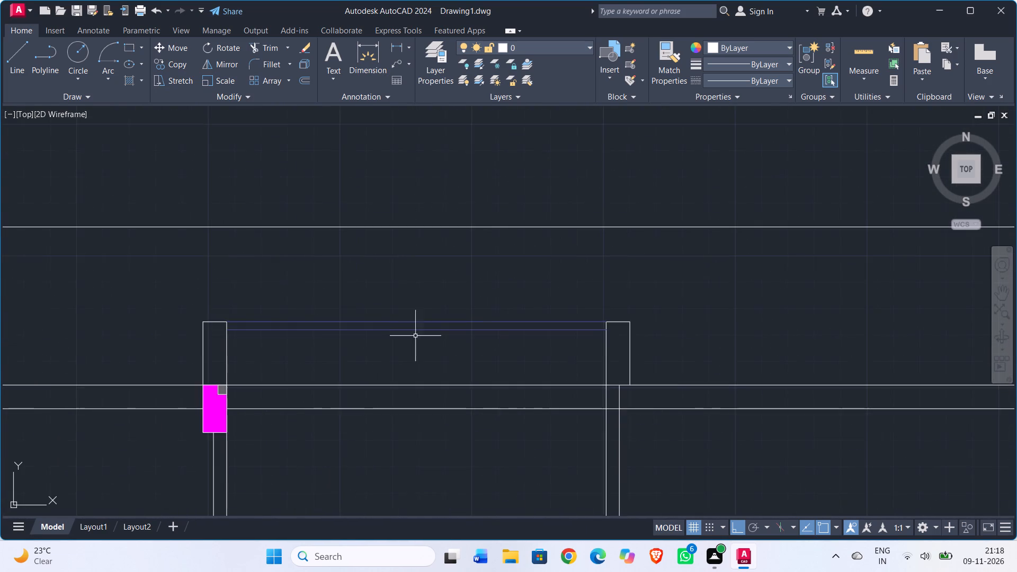
scroll(227, 335, up, 8)
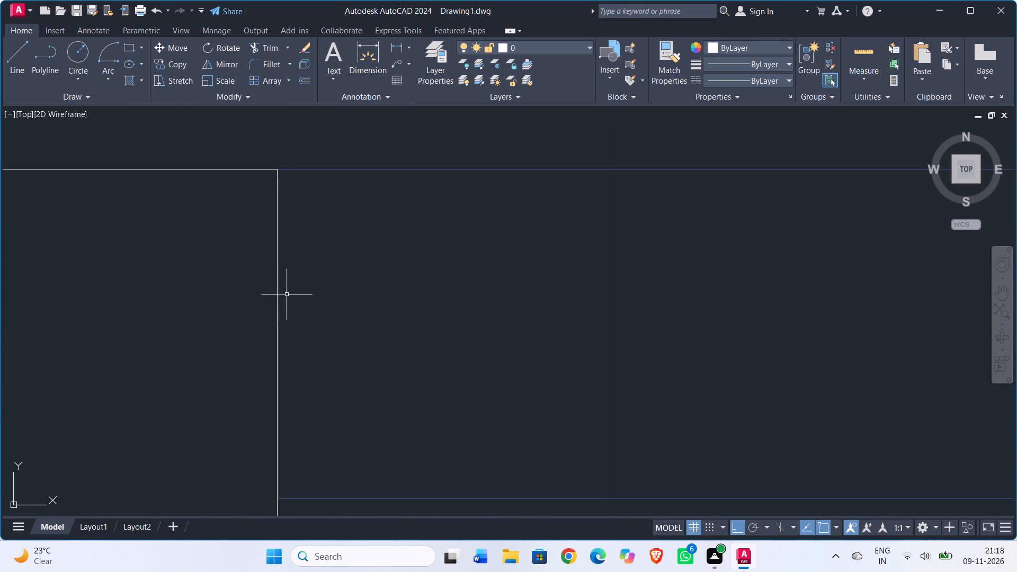
scroll(290, 295, down, 10)
middle_drag(506, 369, 373, 305)
scroll(368, 333, up, 2)
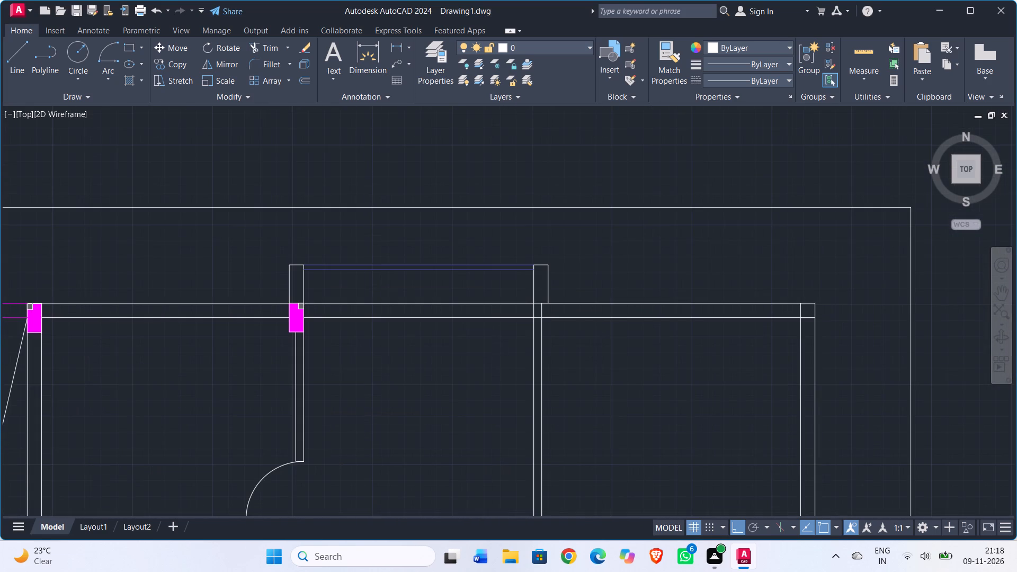
text(tr)
key(Return)
click(416, 268)
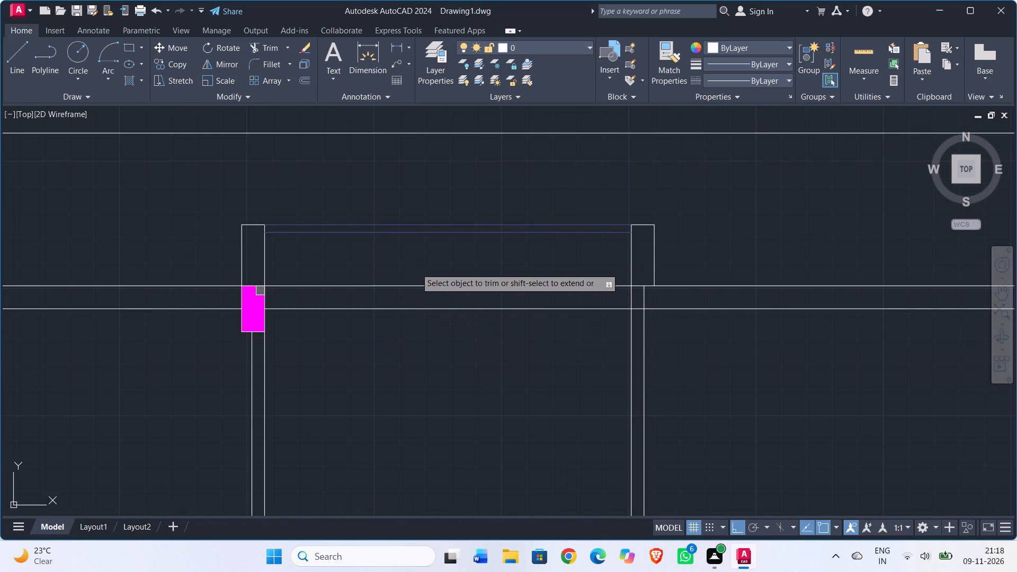
click(428, 358)
key(Escape)
Offset the lower blue line between the new projections 5'10" south into the room.
text(off)
key(Return)
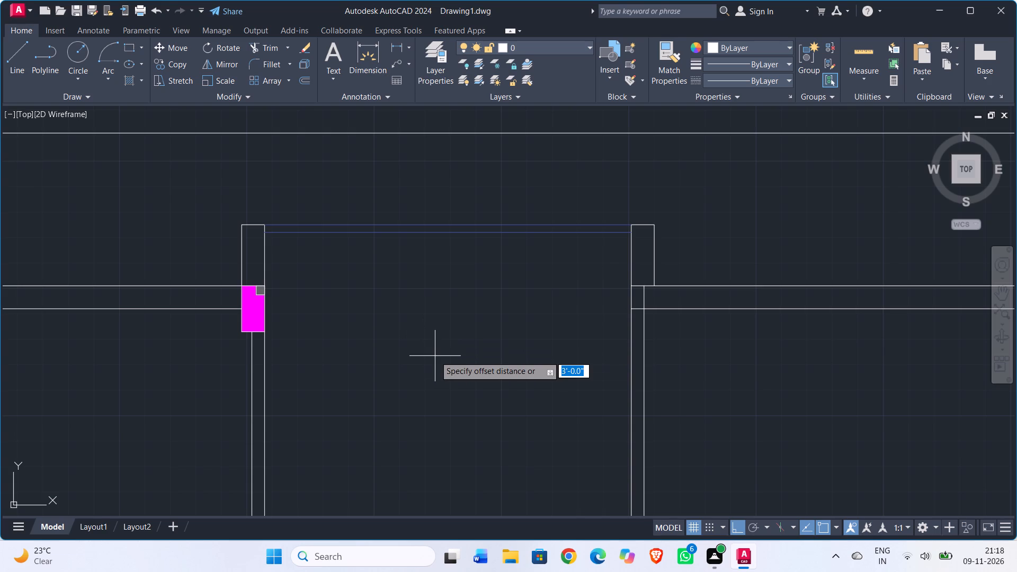
text(5'10")
key(Return)
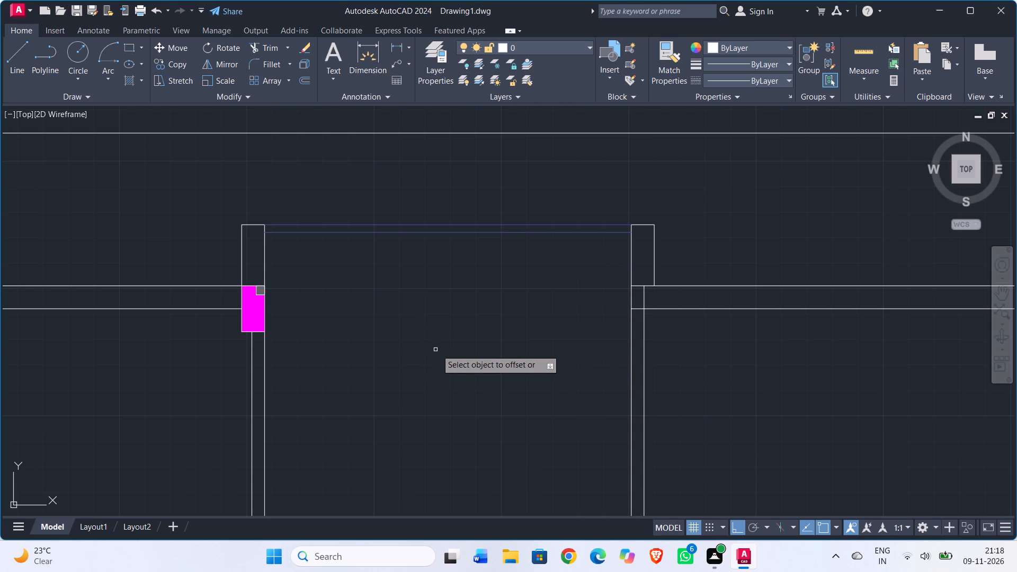
click(405, 233)
click(418, 350)
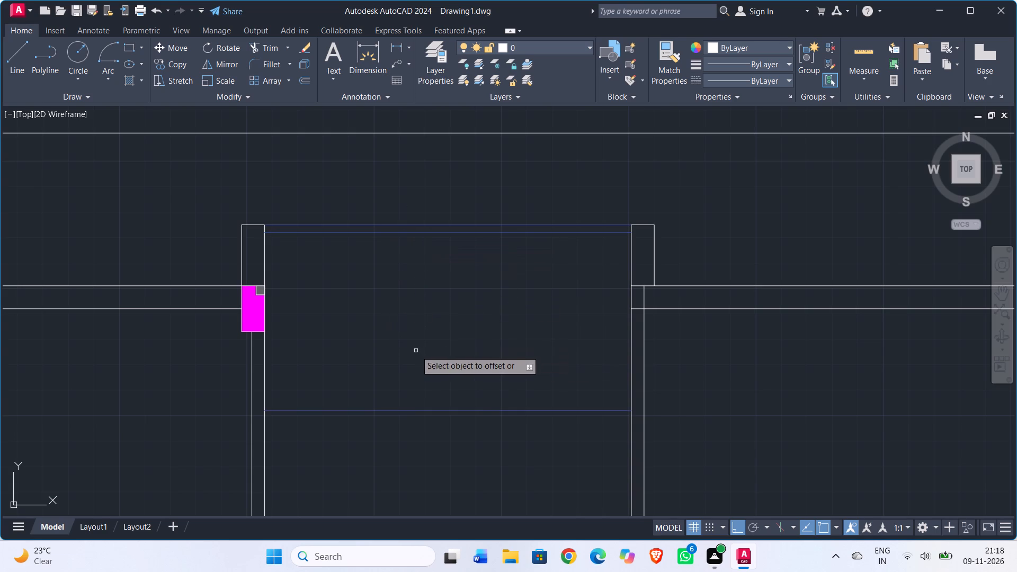
key(Escape)
Set the colour of the offset line across the room to ByLayer.
click(431, 410)
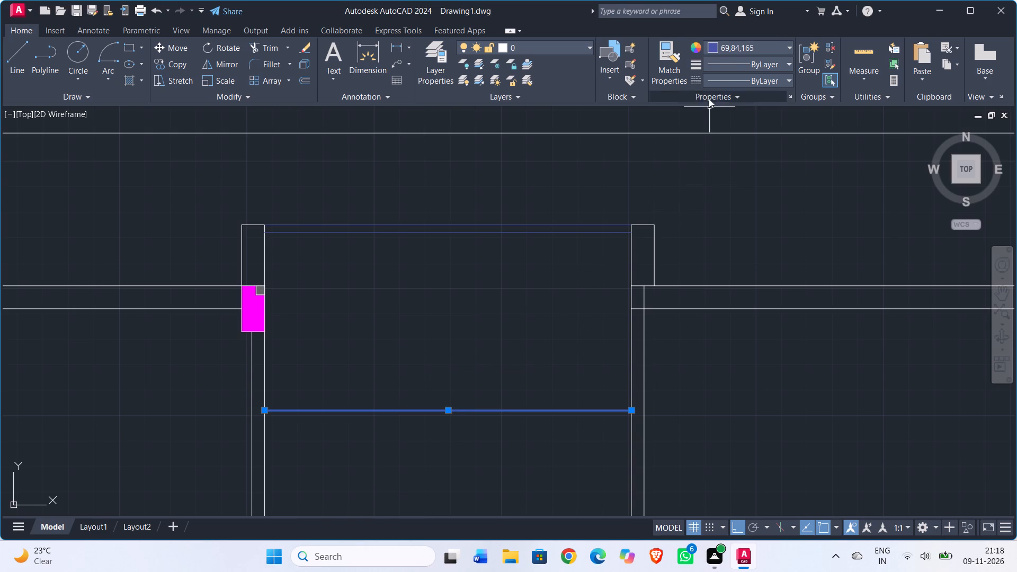
click(722, 45)
click(721, 64)
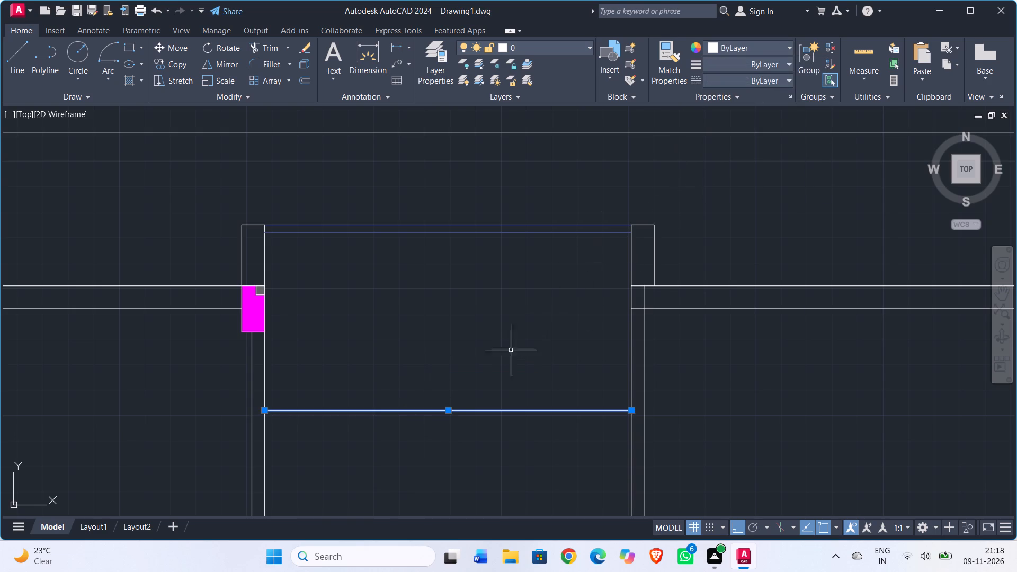
middle_drag(504, 358, 493, 268)
key(Escape)
Offset the ByLayer line across the room 6" south to form a partition wall.
scroll(453, 374, down, 1)
middle_drag(453, 368, 453, 297)
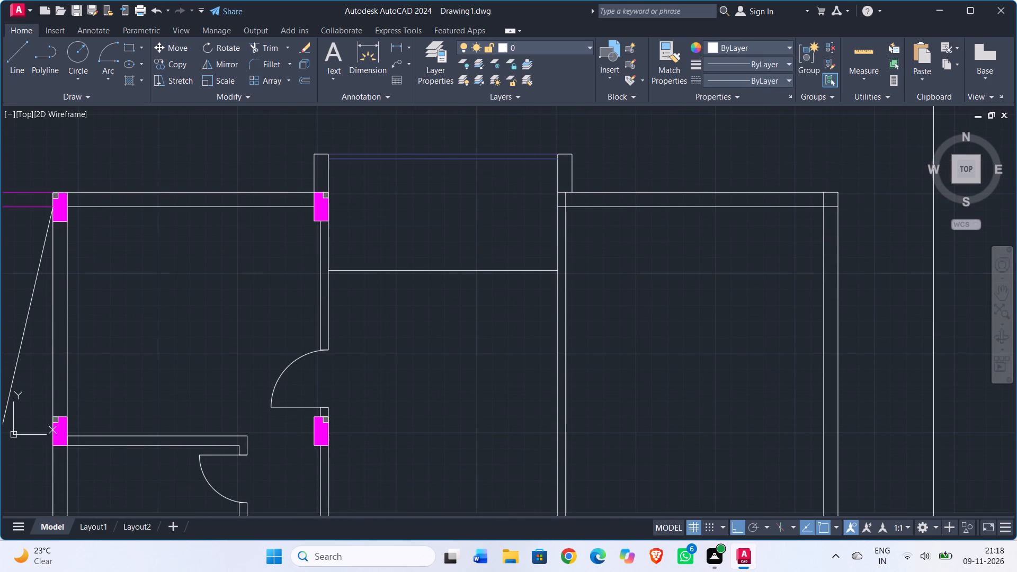
text(off)
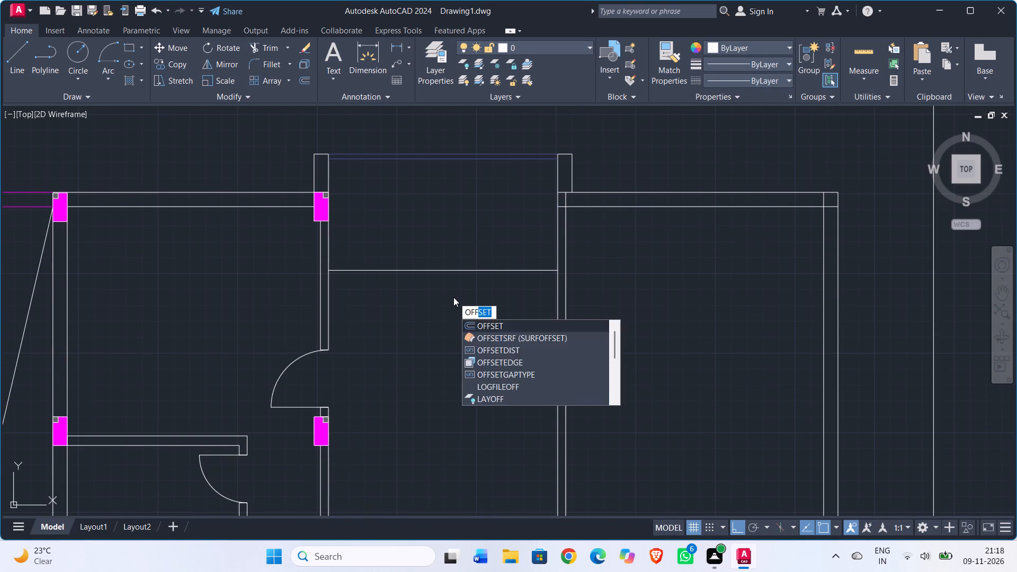
key(Return)
text(6")
key(Return)
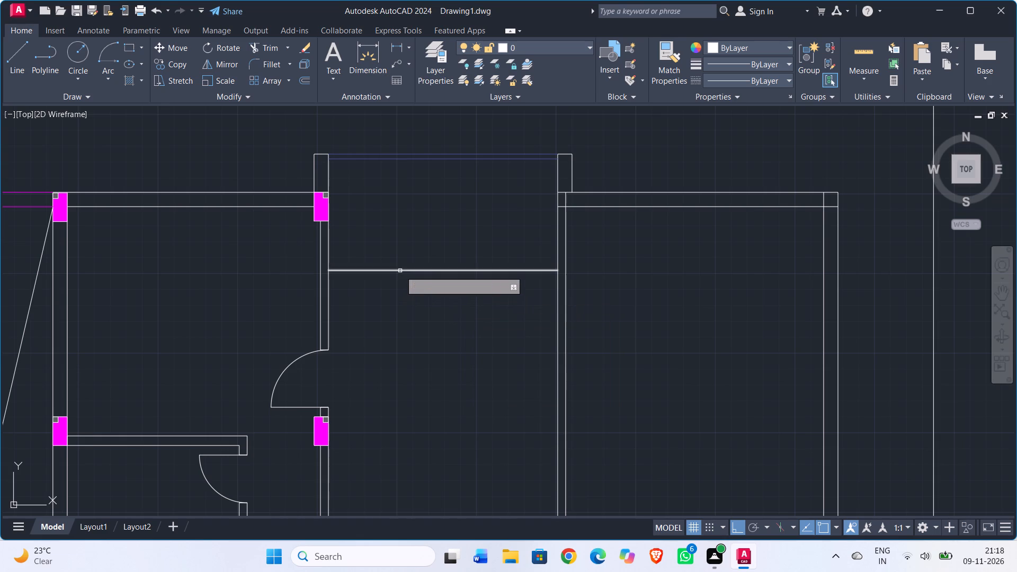
click(400, 271)
click(403, 322)
key(Escape)
Trim the side wall faces between the two partition lines at the partition's west and east ends.
text(tr)
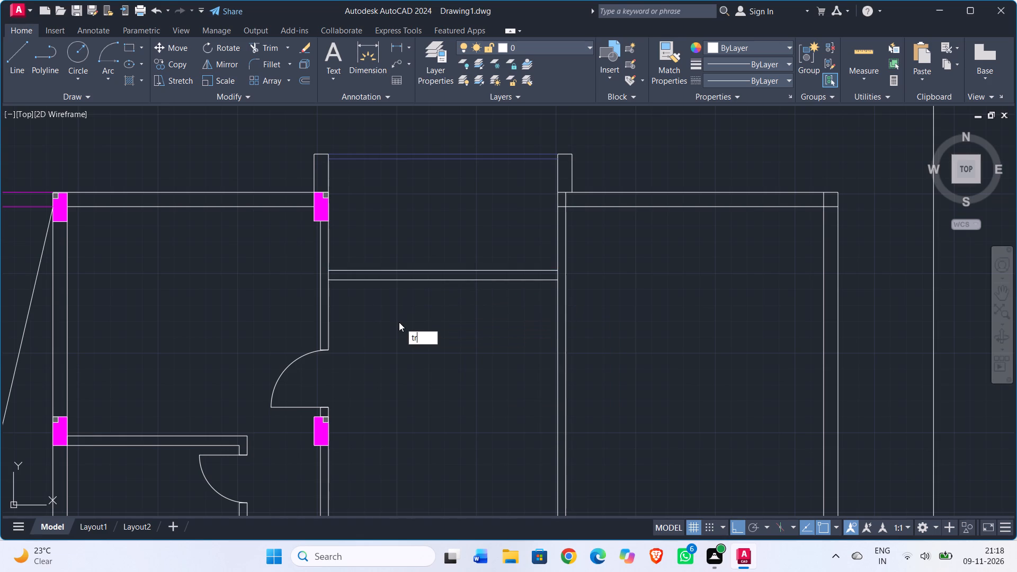
key(Return)
scroll(293, 278, up, 2)
click(391, 281)
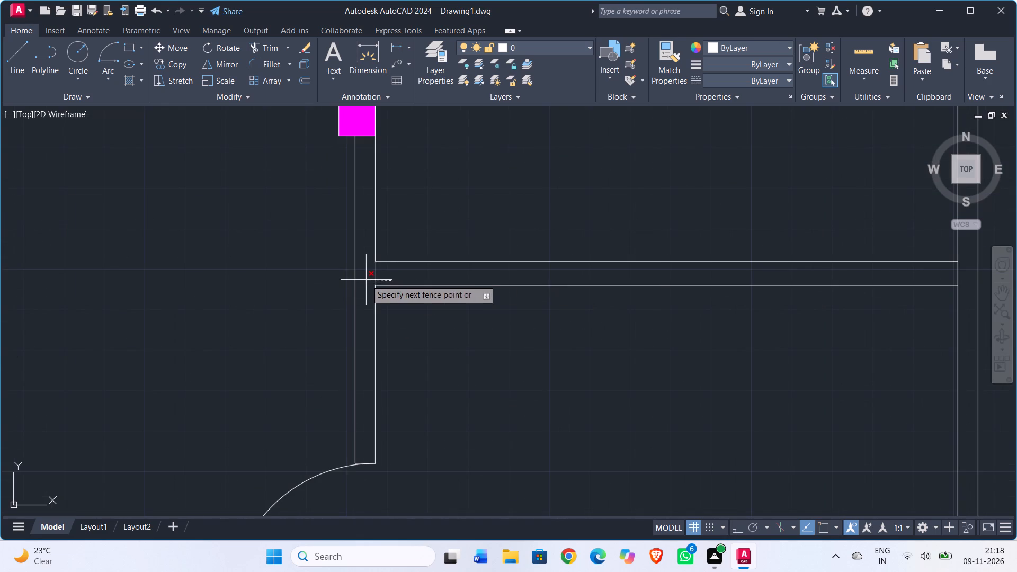
click(366, 279)
scroll(498, 269, down, 2)
middle_drag(570, 312, 376, 328)
scroll(483, 283, up, 2)
click(484, 285)
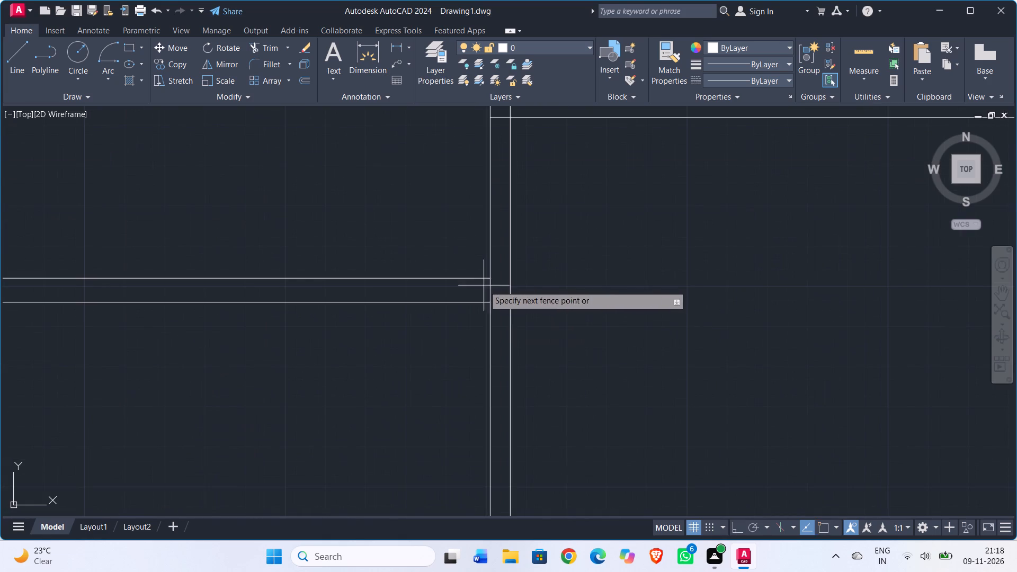
click(498, 287)
scroll(564, 263, down, 2)
middle_drag(564, 261, 533, 346)
scroll(525, 256, up, 2)
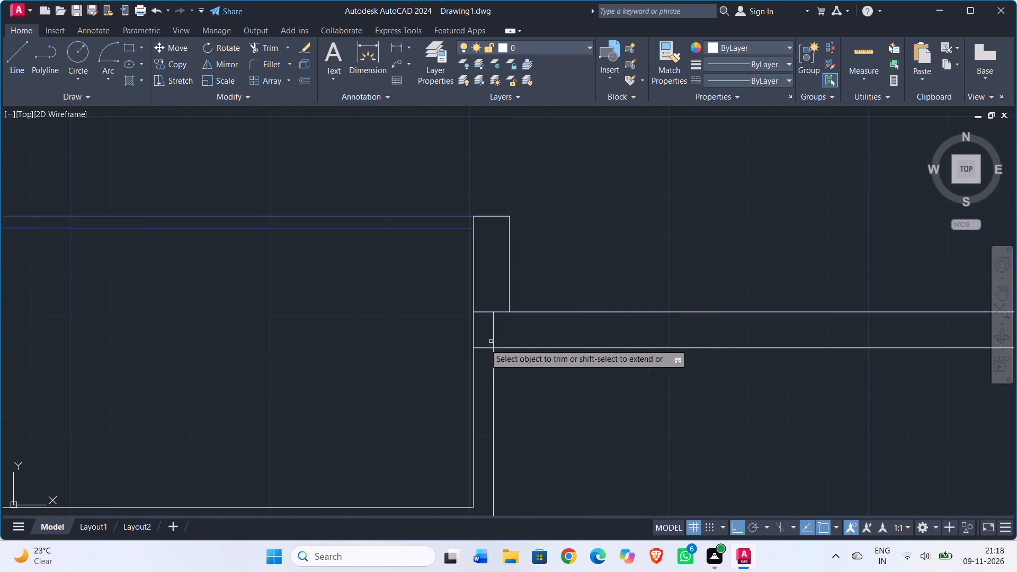
scroll(366, 335, down, 2)
middle_drag(341, 330, 429, 314)
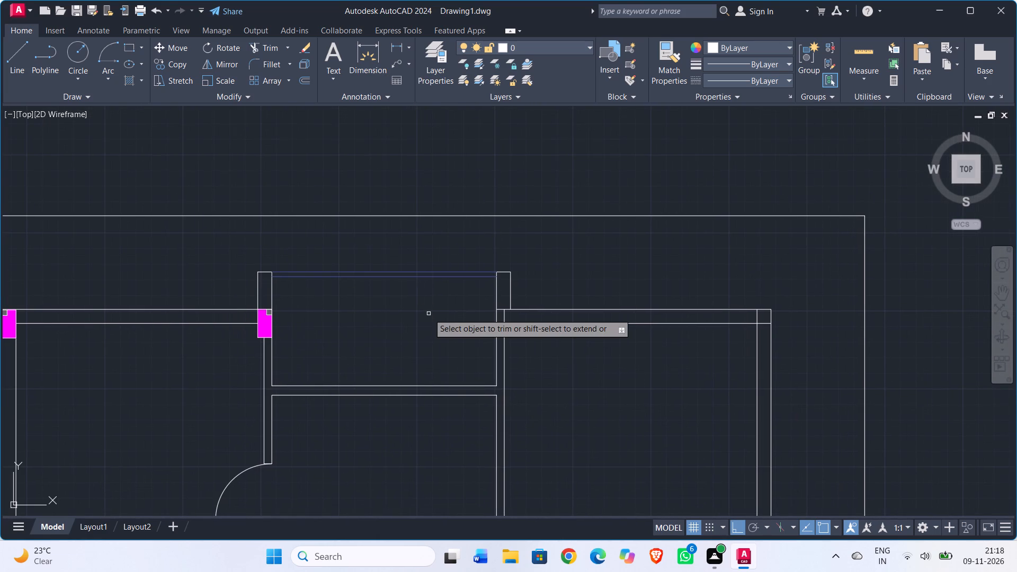
key(Escape)
Copy the magenta column at the crossed bay's northeast corner 26'-5" east to the wall junction below the easternmost projection.
middle_drag(345, 313, 479, 305)
scroll(130, 293, up, 2)
click(130, 293)
drag(248, 422, 245, 417)
click(171, 65)
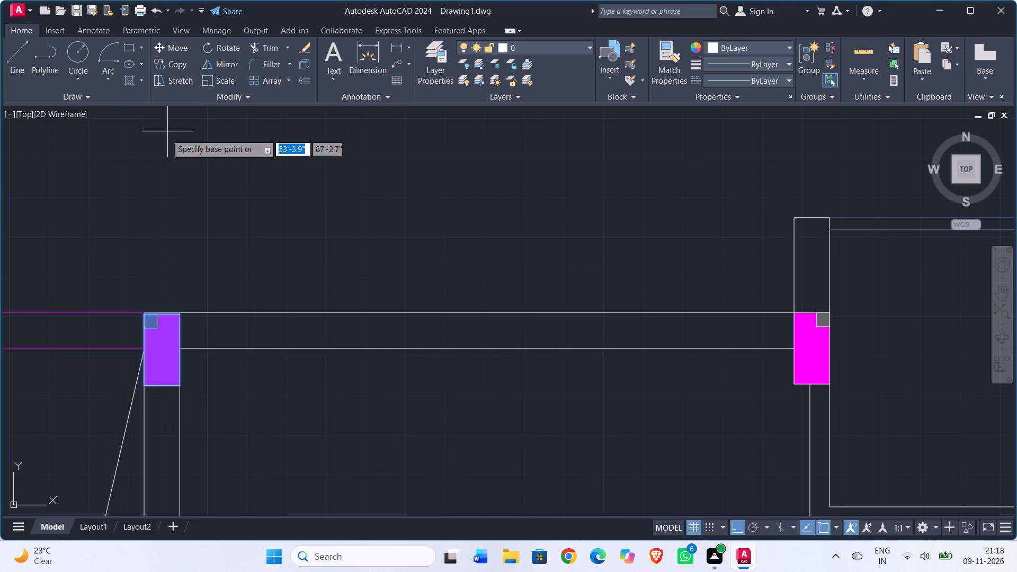
click(144, 313)
scroll(406, 300, down, 2)
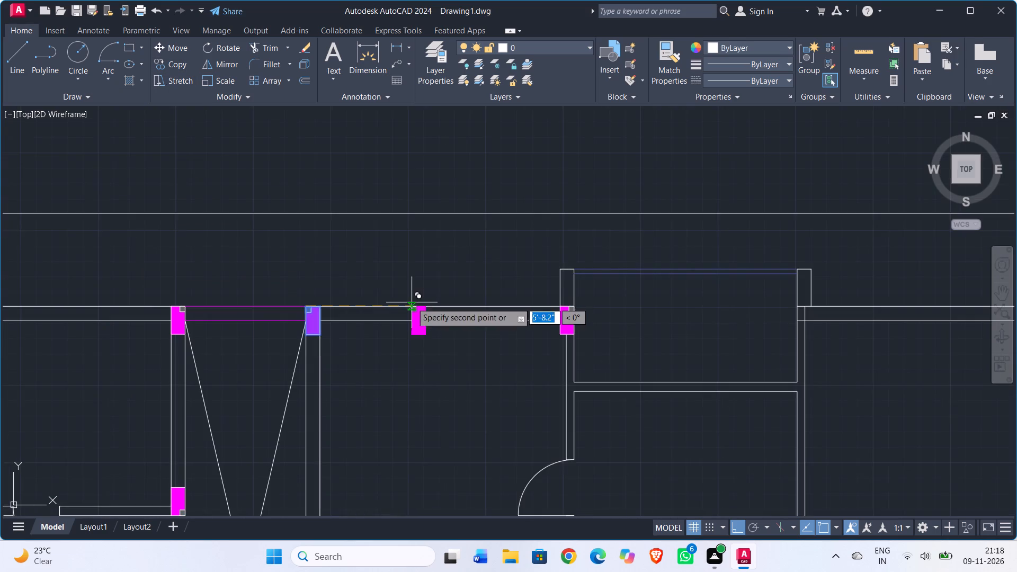
scroll(267, 314, up, 3)
scroll(414, 276, up, 2)
scroll(599, 321, down, 1)
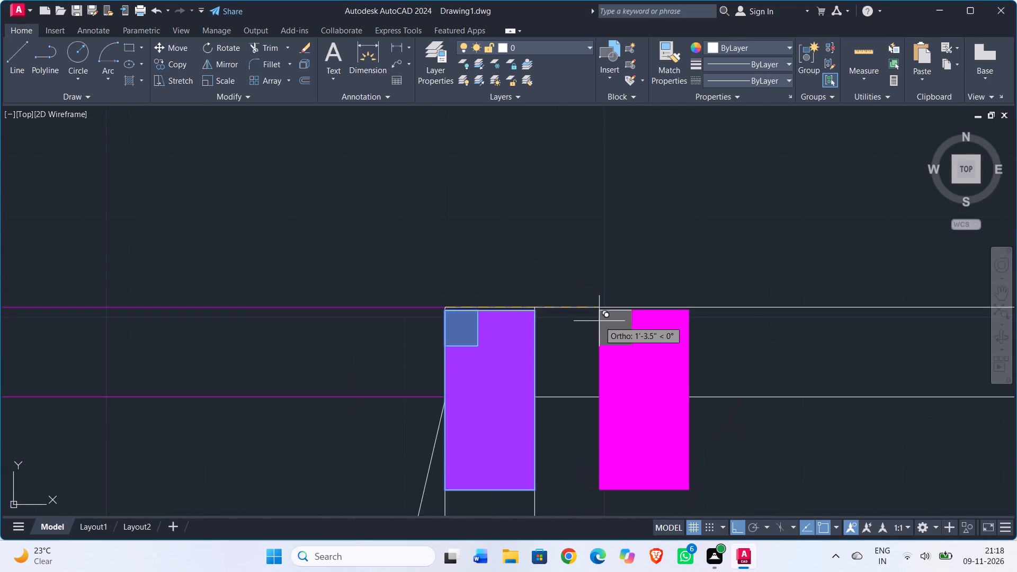
middle_drag(592, 321, 146, 312)
scroll(612, 336, down, 3)
middle_drag(662, 338, 227, 308)
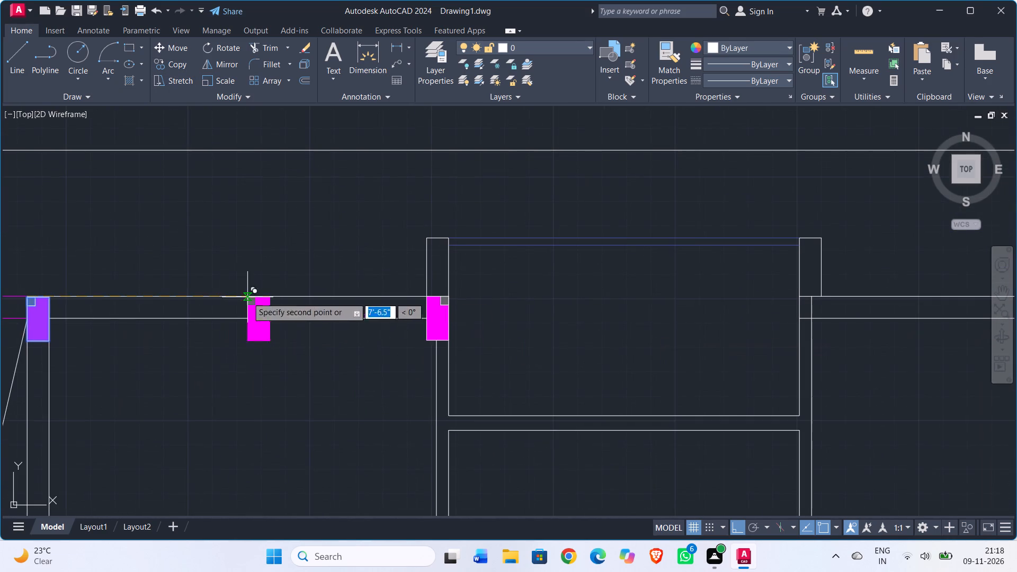
scroll(819, 320, up, 2)
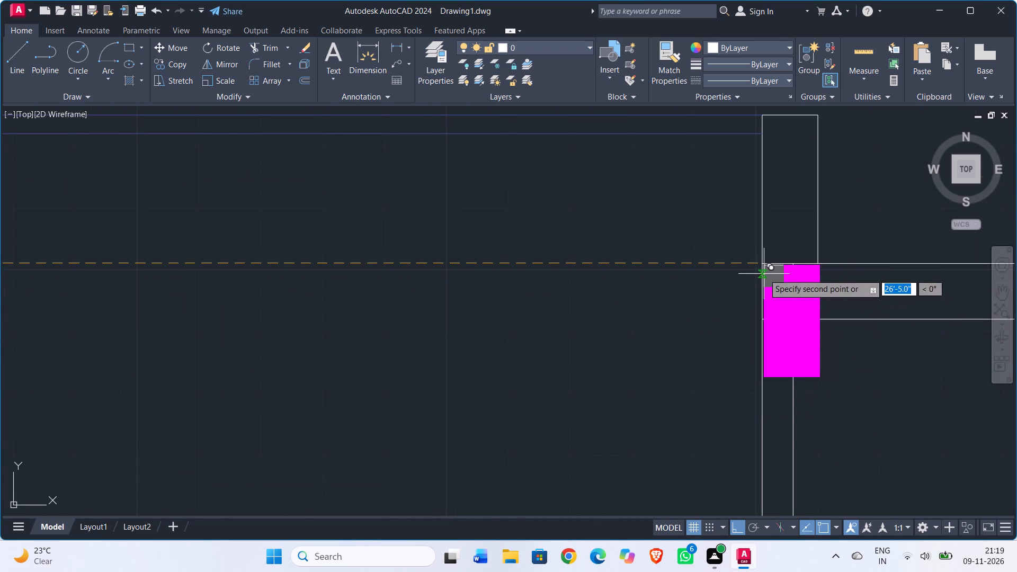
click(763, 265)
scroll(765, 274, up, 3)
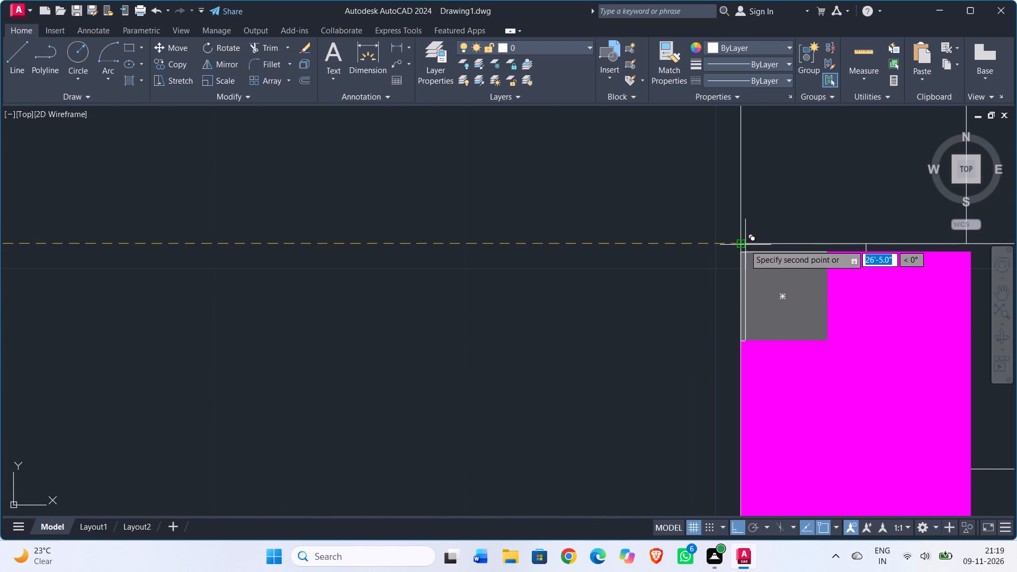
Delete the magenta column copied to the wall junction below the easternmost north projection.
click(745, 245)
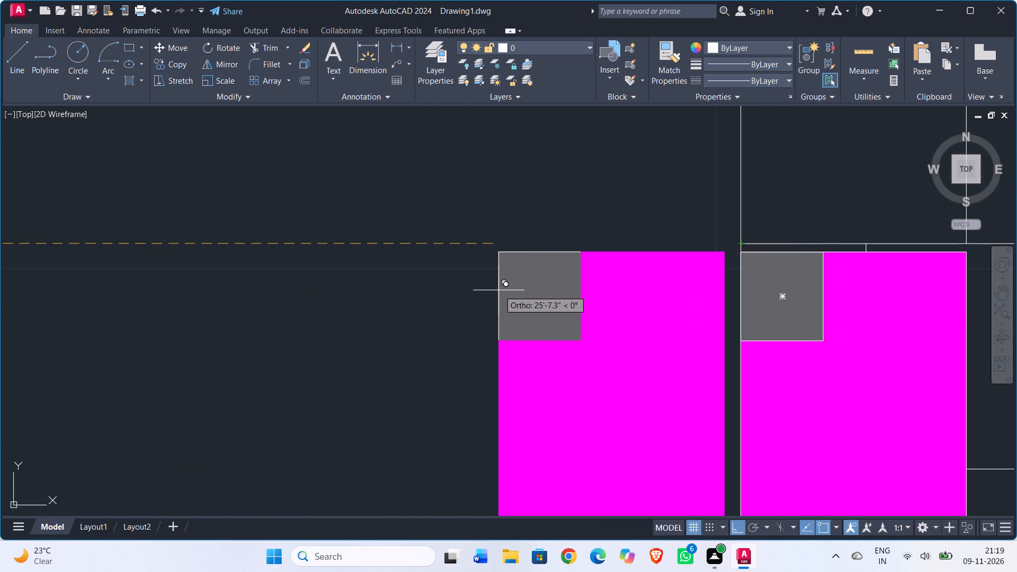
key(Escape)
scroll(488, 287, down, 3)
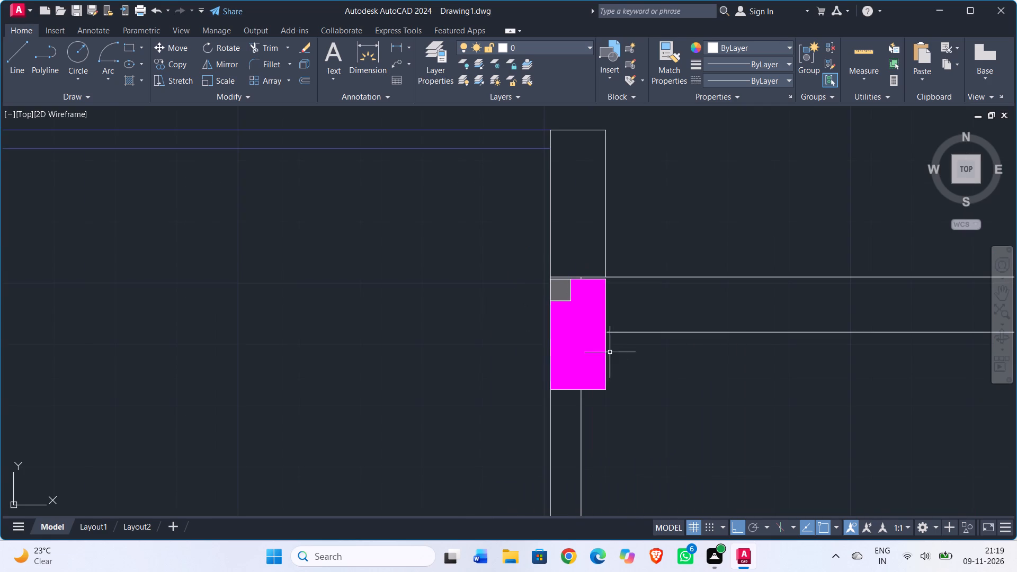
drag(508, 245, 519, 264)
click(648, 408)
key(Delete)
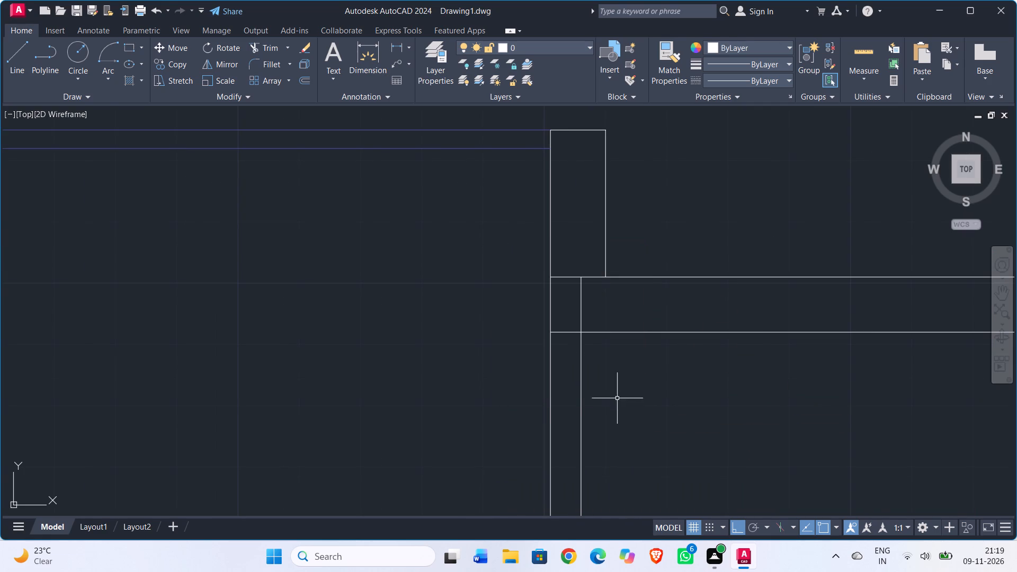
With Ortho off, move the crossed bay's northeast column 0.3" north so its northwest corner meets the outer wall line.
scroll(402, 358, down, 2)
middle_drag(405, 357, 647, 350)
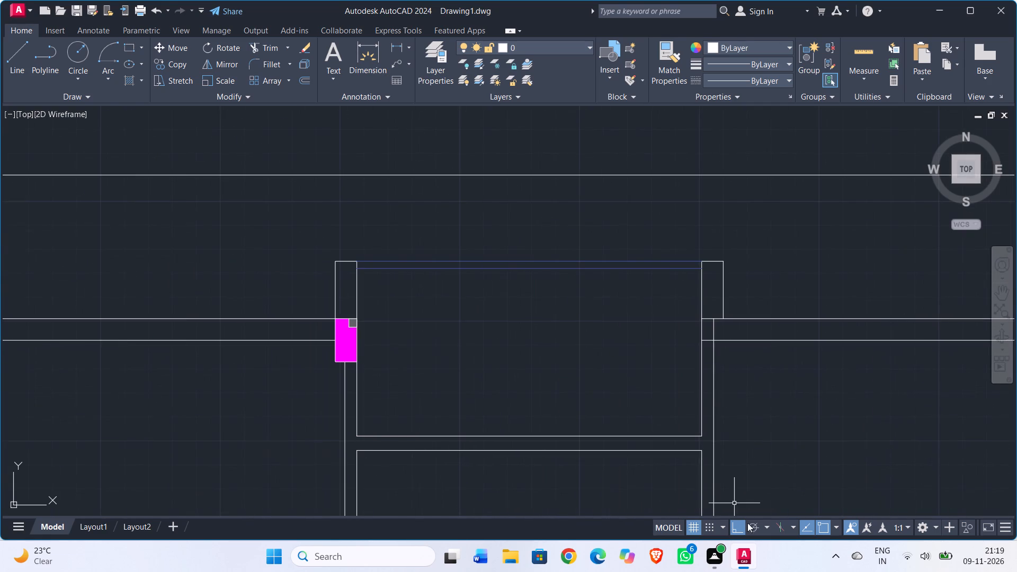
drag(736, 528, 721, 524)
middle_drag(157, 350, 556, 349)
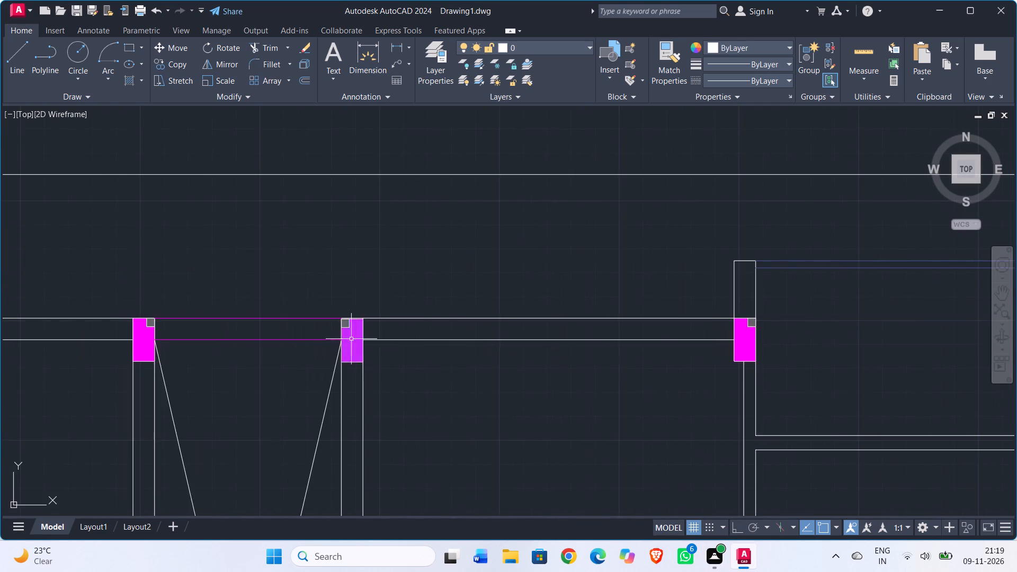
scroll(342, 333, up, 4)
drag(317, 250, 316, 261)
scroll(421, 455, down, 2)
middle_drag(425, 452, 428, 399)
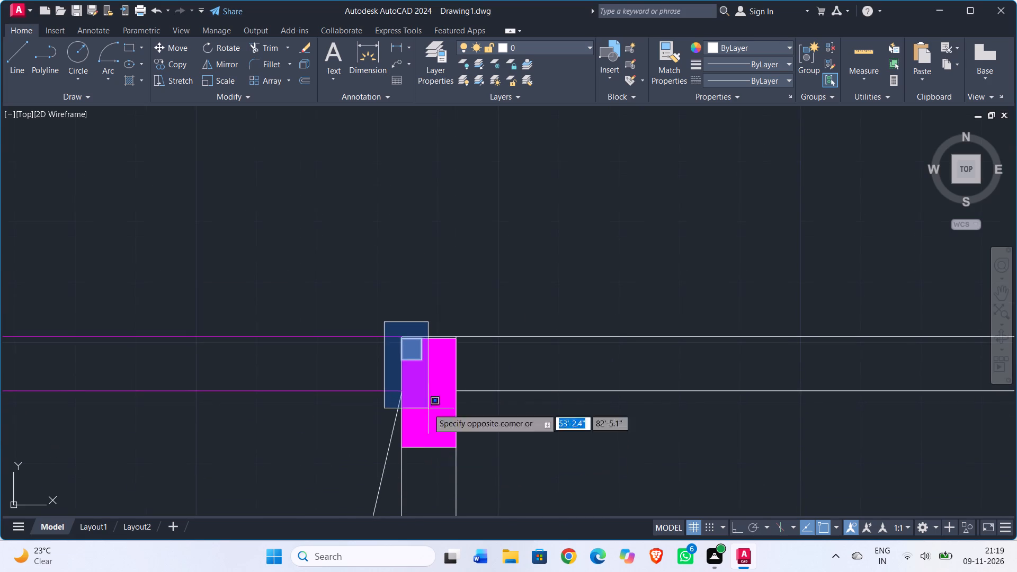
click(504, 484)
scroll(304, 422, down, 2)
middle_drag(242, 441, 309, 435)
scroll(218, 389, up, 2)
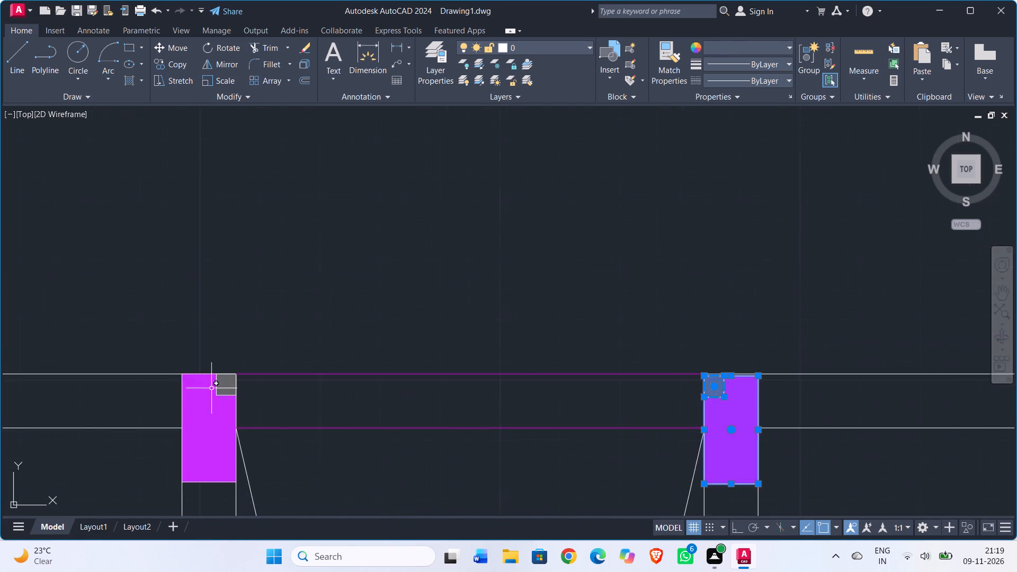
scroll(211, 388, up, 3)
scroll(477, 415, down, 4)
middle_drag(501, 416, 192, 294)
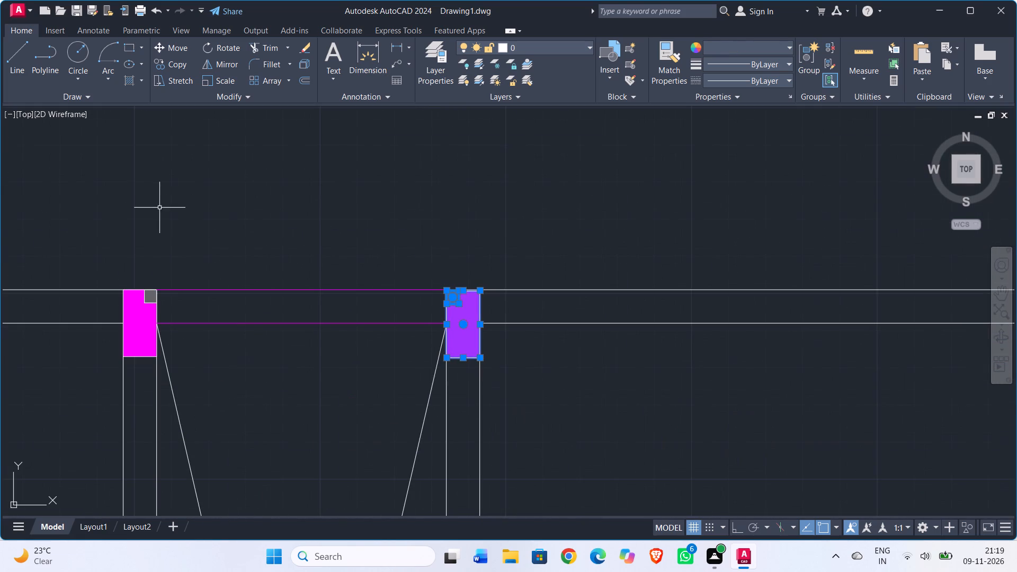
click(176, 43)
scroll(443, 291, up, 3)
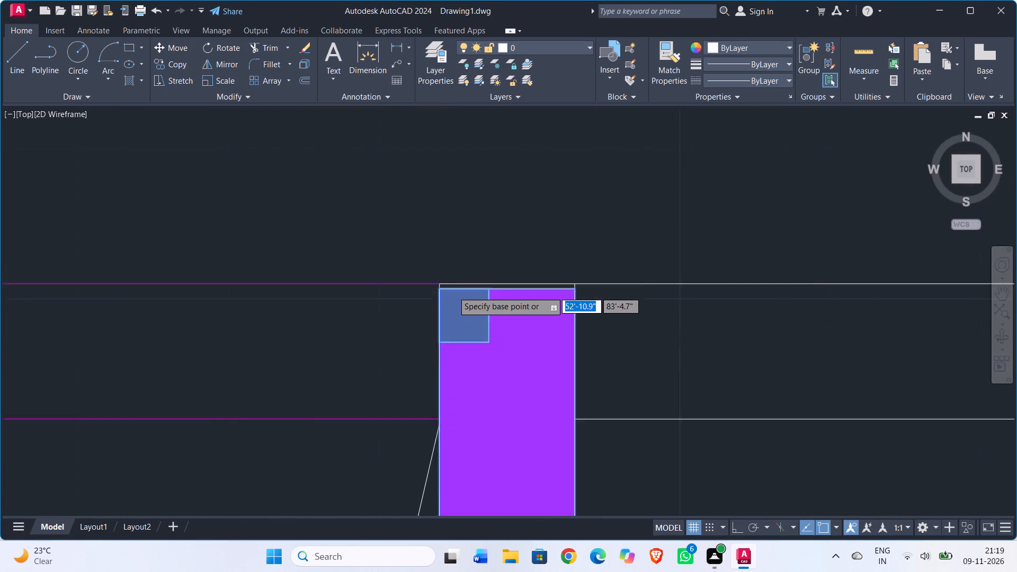
scroll(453, 291, up, 3)
click(393, 285)
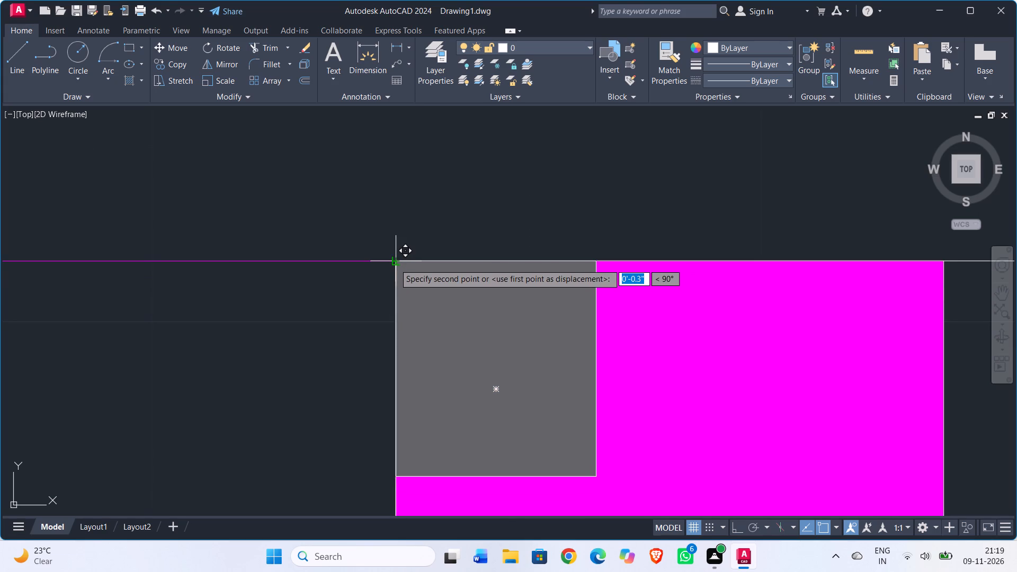
scroll(395, 263, up, 4)
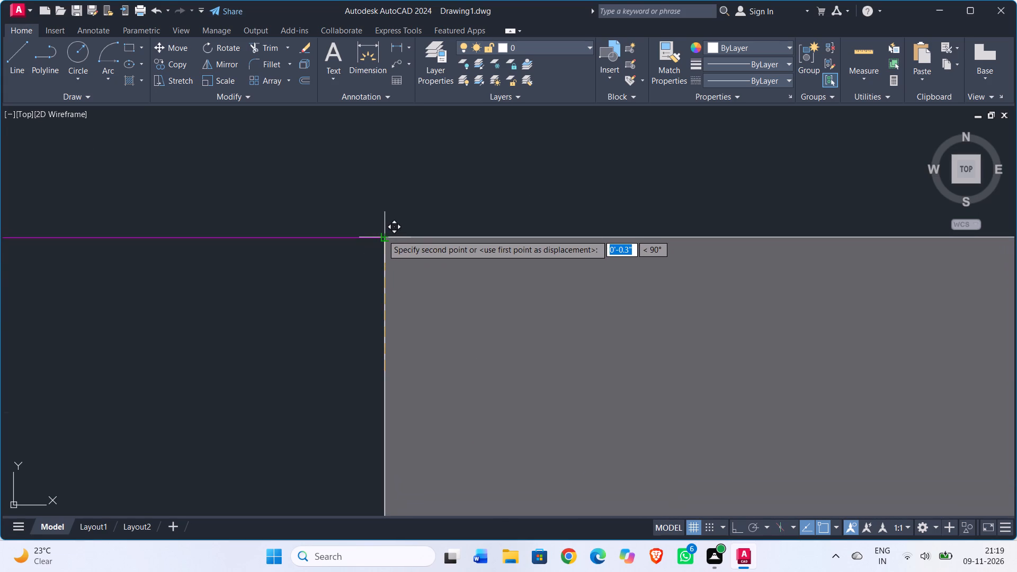
click(382, 235)
scroll(330, 286, down, 9)
key(Escape)
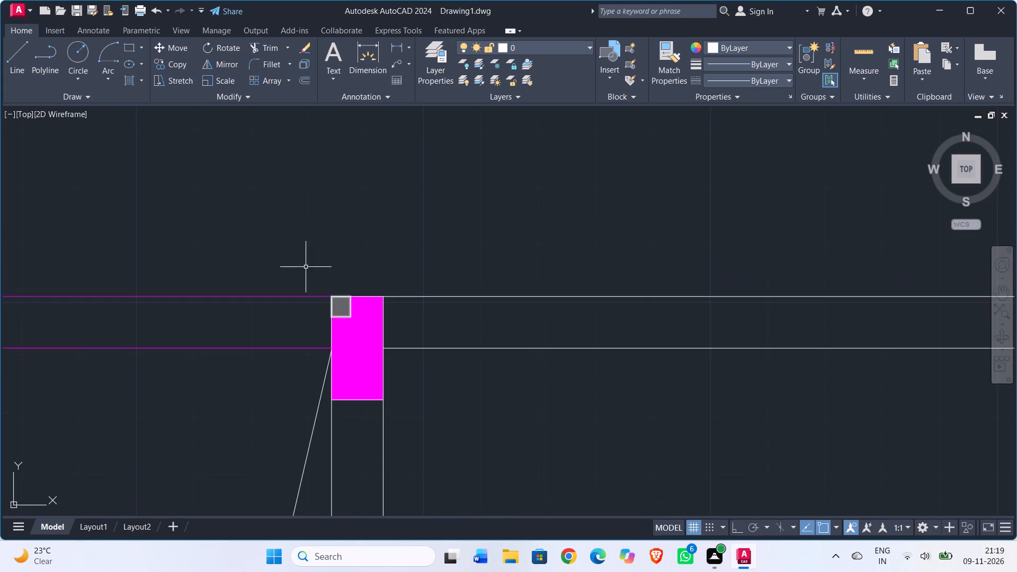
Copy the crossed bay's northeast column by its northwest corner to the wall junction below the easternmost north projection.
drag(306, 263, 306, 269)
click(418, 426)
click(173, 65)
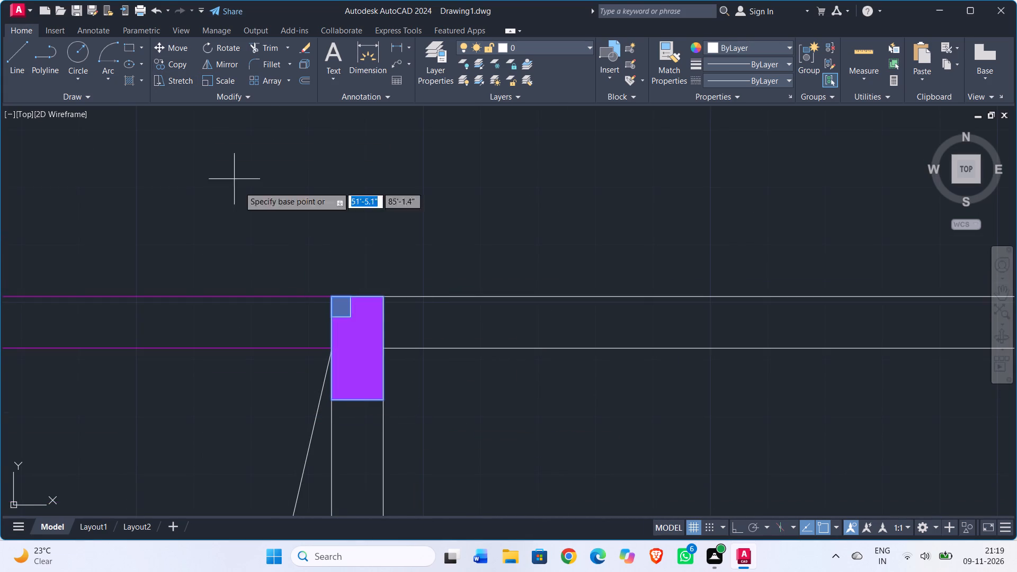
click(332, 299)
scroll(704, 327, down, 2)
middle_drag(669, 337, 71, 346)
middle_drag(656, 350, 530, 356)
scroll(564, 340, up, 4)
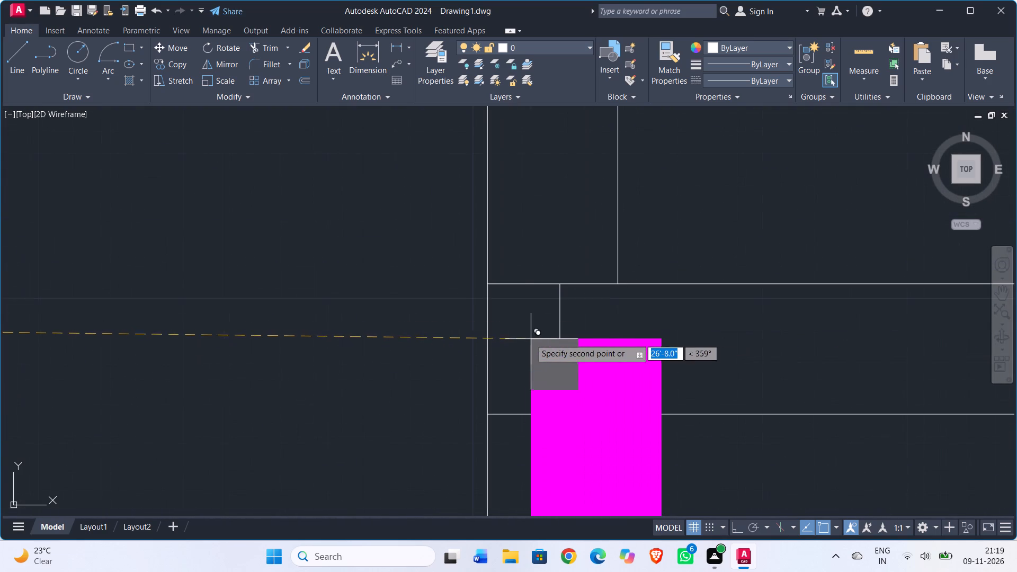
click(489, 286)
key(Escape)
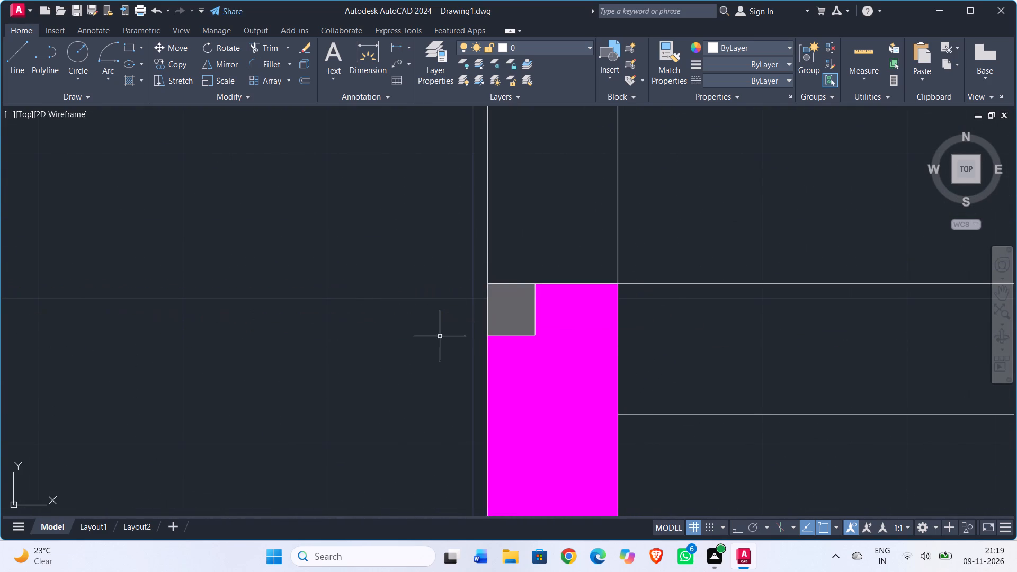
Copy the column at the northeast projecting bay's west side 26'-8" east to the building's outer northeast corner.
scroll(380, 335, down, 6)
middle_drag(329, 339, 449, 316)
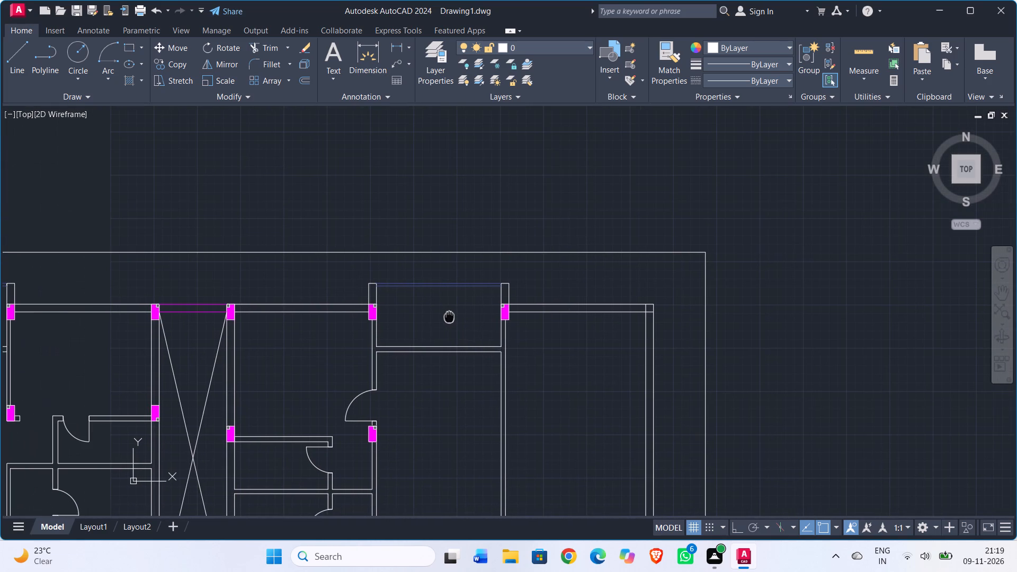
scroll(577, 338, up, 2)
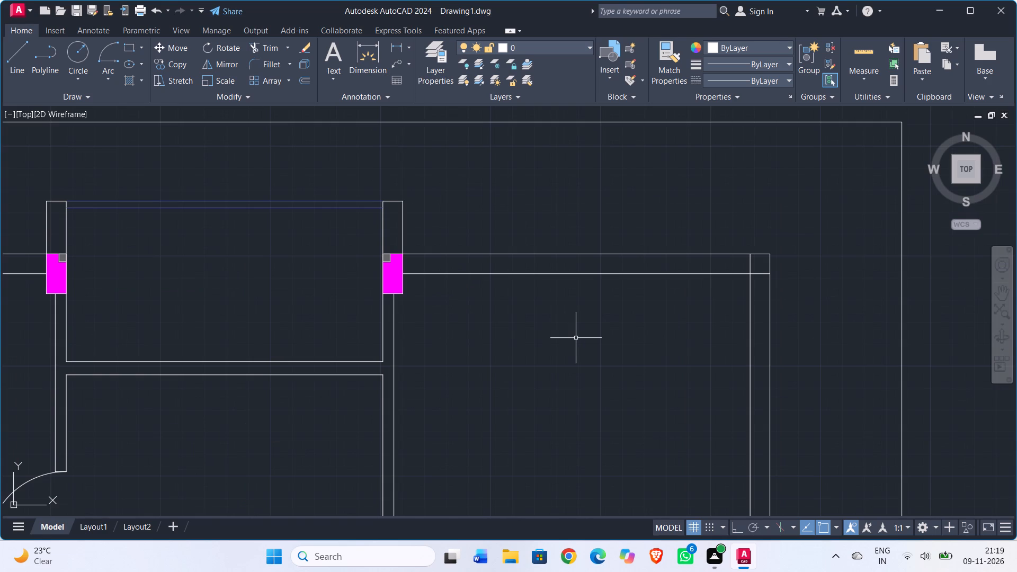
scroll(503, 329, down, 2)
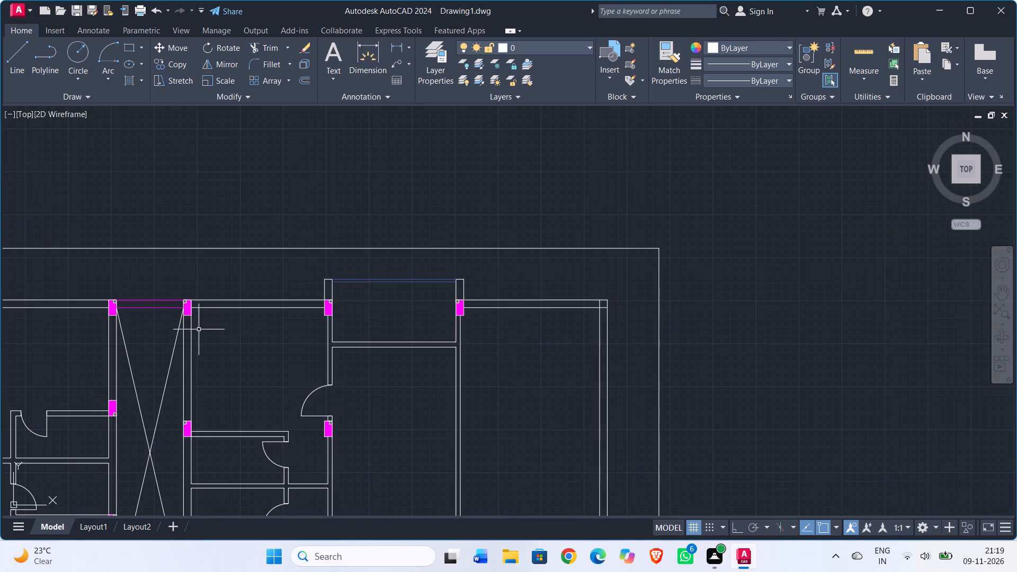
scroll(351, 310, up, 4)
drag(196, 229, 205, 255)
click(379, 411)
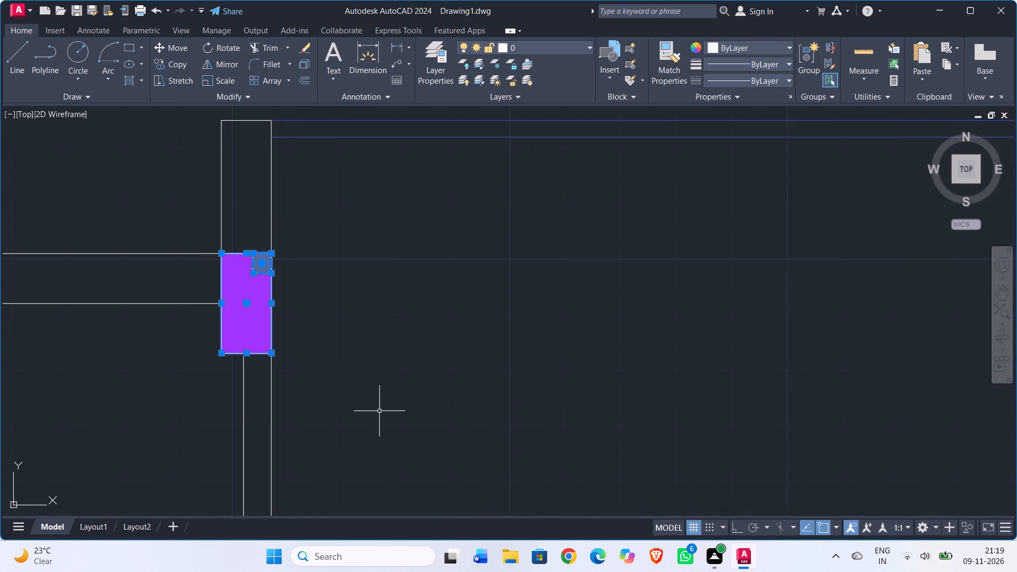
click(179, 64)
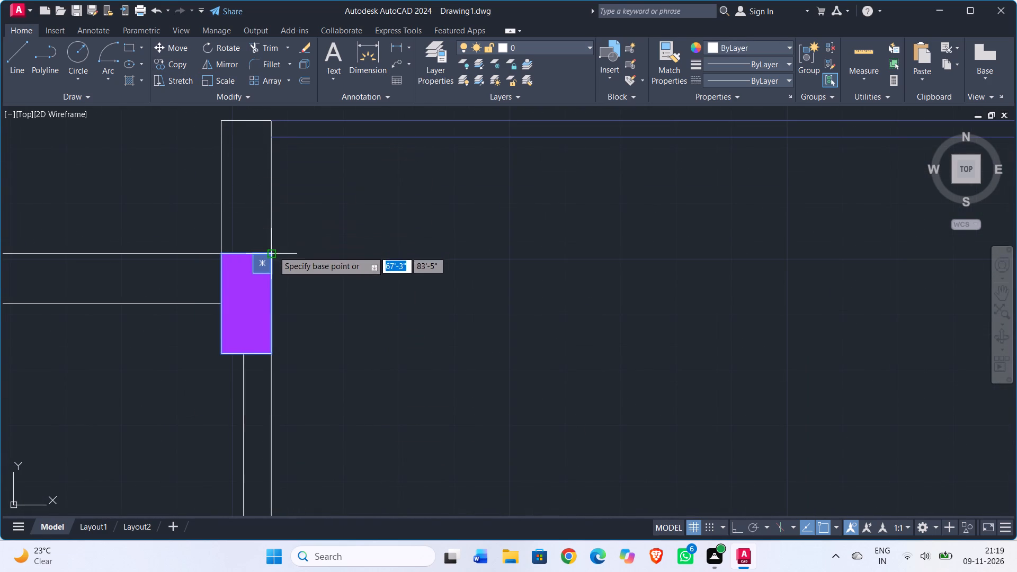
drag(273, 252, 283, 257)
scroll(622, 324, down, 3)
middle_drag(691, 338, 166, 336)
scroll(439, 313, up, 2)
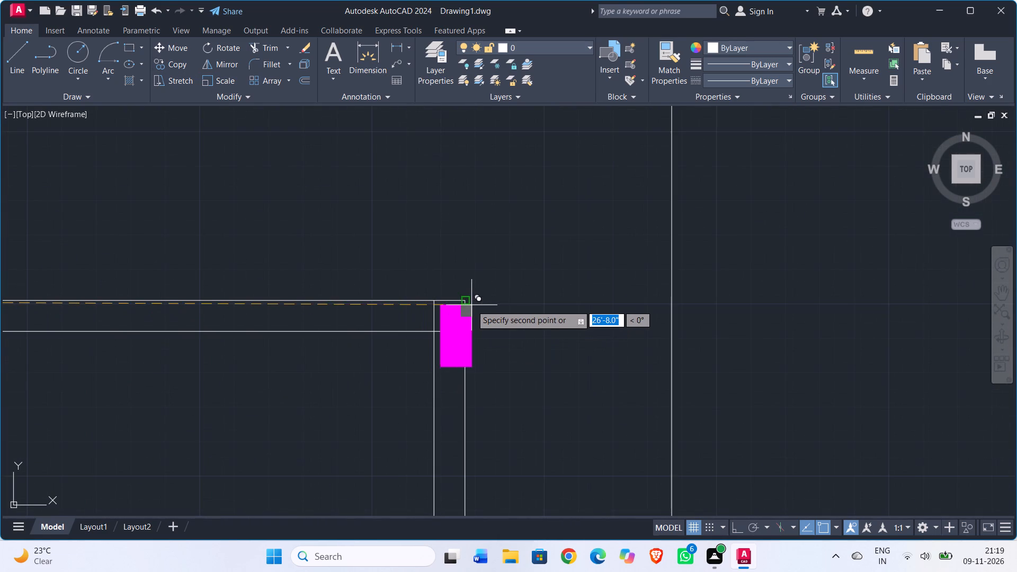
scroll(472, 305, up, 2)
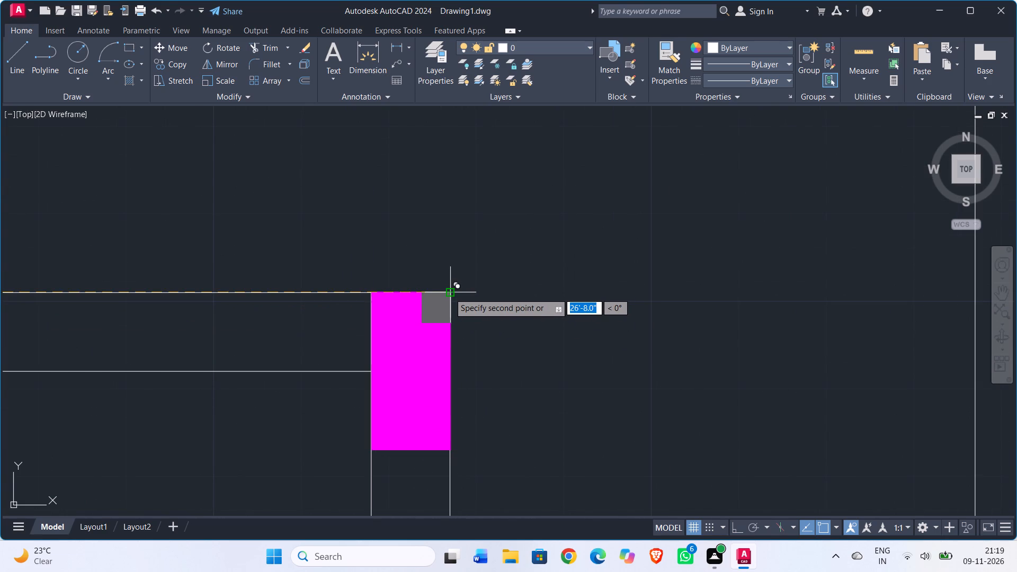
click(449, 293)
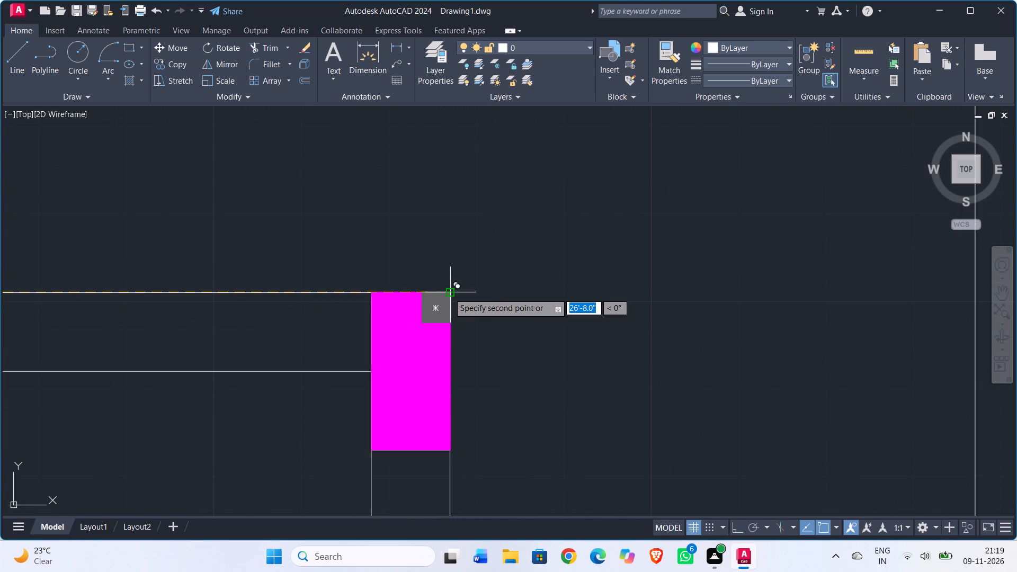
scroll(349, 369, down, 2)
scroll(406, 308, down, 2)
middle_drag(261, 377, 361, 281)
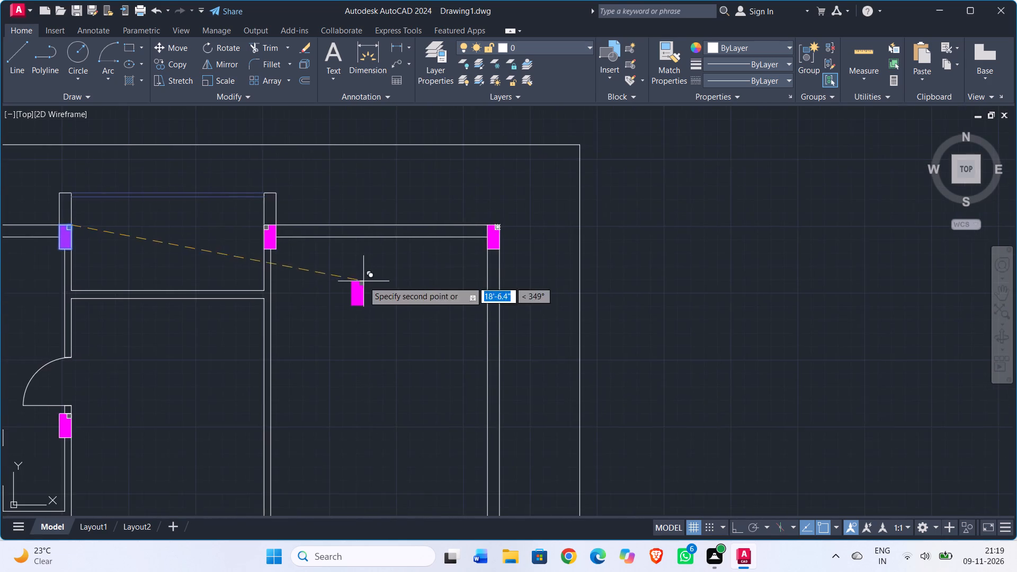
scroll(367, 296, down, 2)
key(Escape)
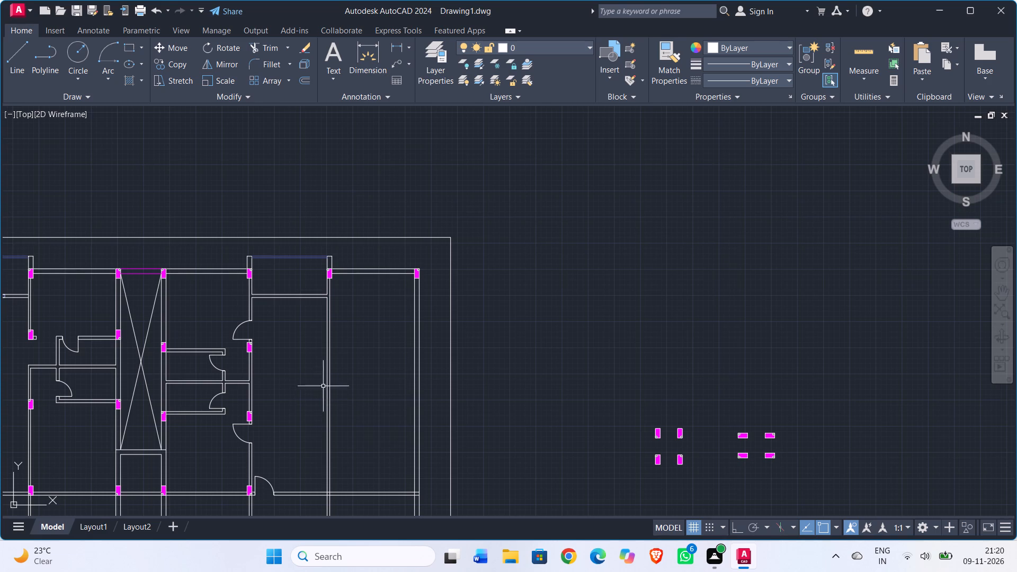
Offset the north wall's inner face in the northeast room 10' south.
middle_drag(374, 344, 324, 342)
scroll(331, 298, up, 1)
text(off)
key(Return)
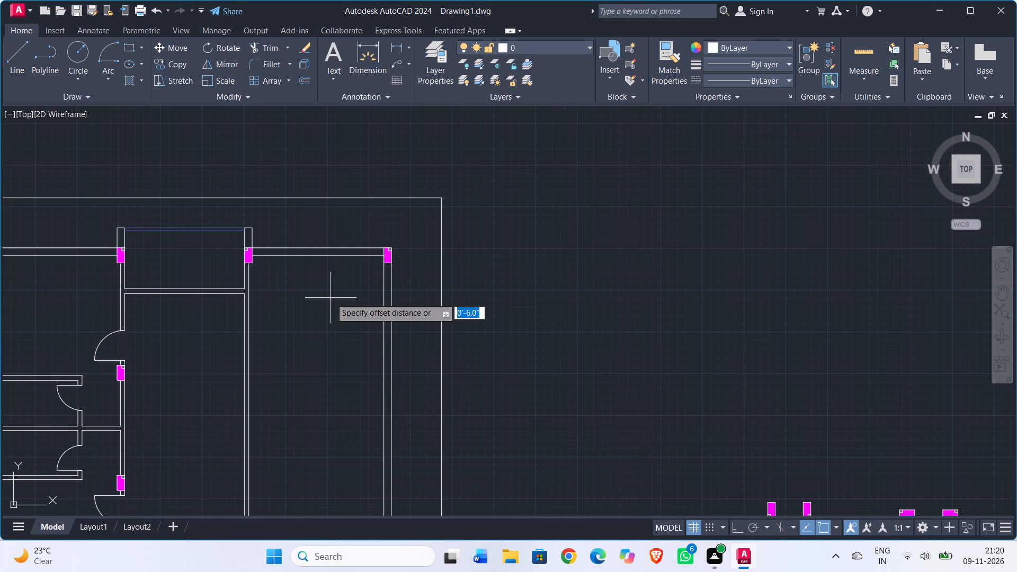
text(10)
key(apostrophe)
key(Return)
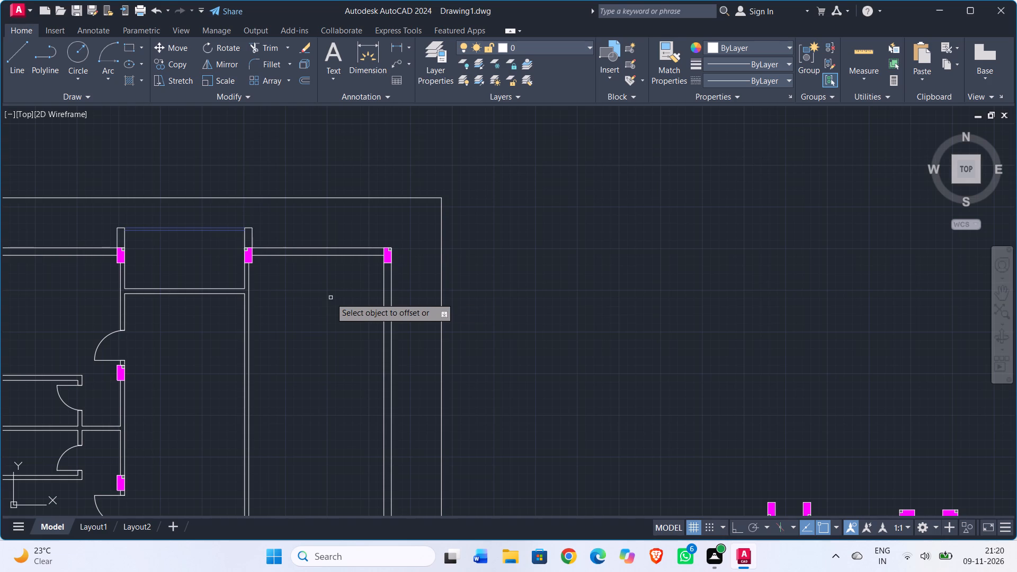
click(335, 252)
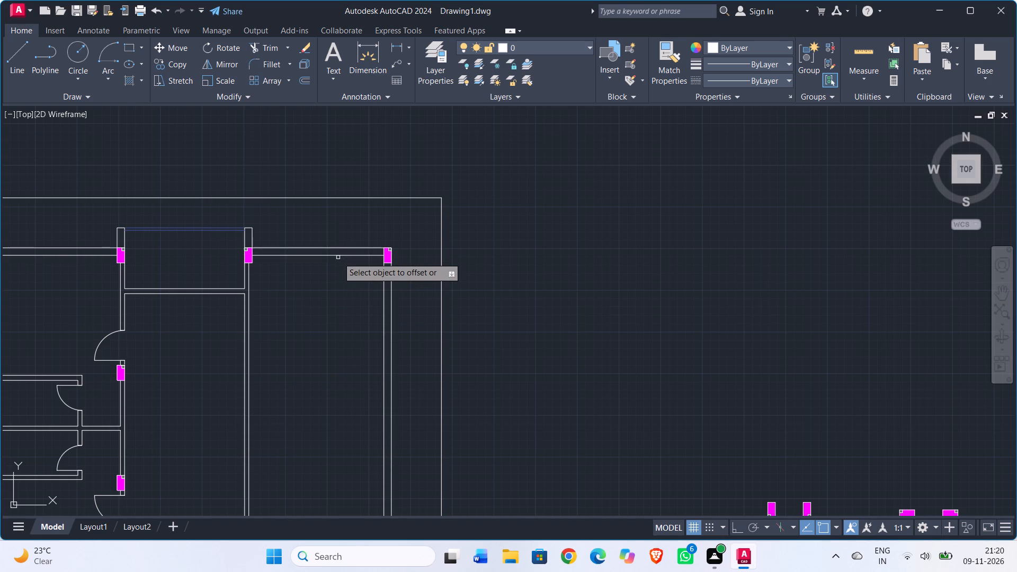
click(338, 256)
click(335, 412)
key(Escape)
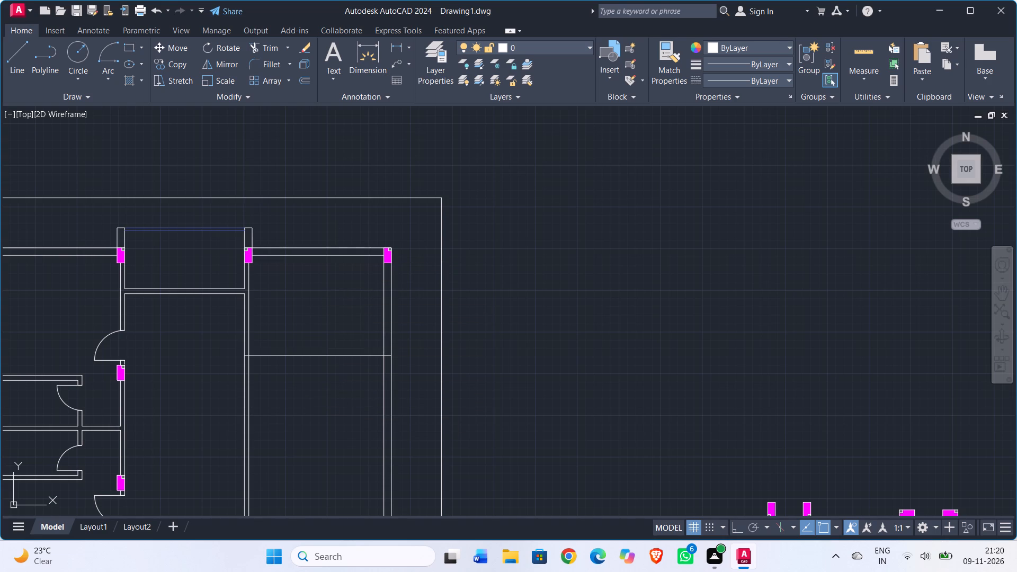
Offset the new line across the northeast room 6" south to form a partition wall.
text(off)
key(Return)
text(6")
key(Return)
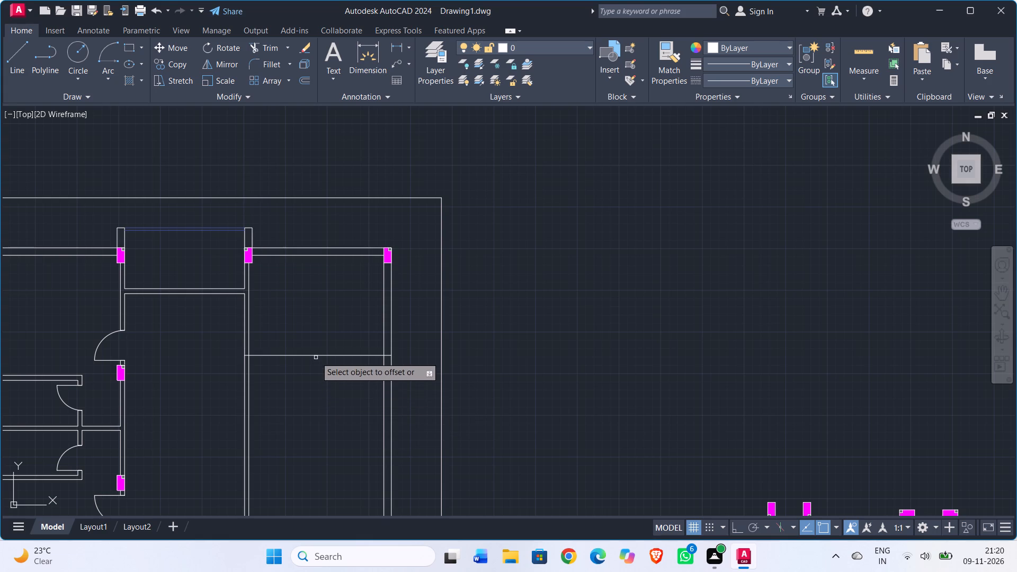
click(316, 356)
click(312, 404)
key(Escape)
scroll(315, 407, down, 1)
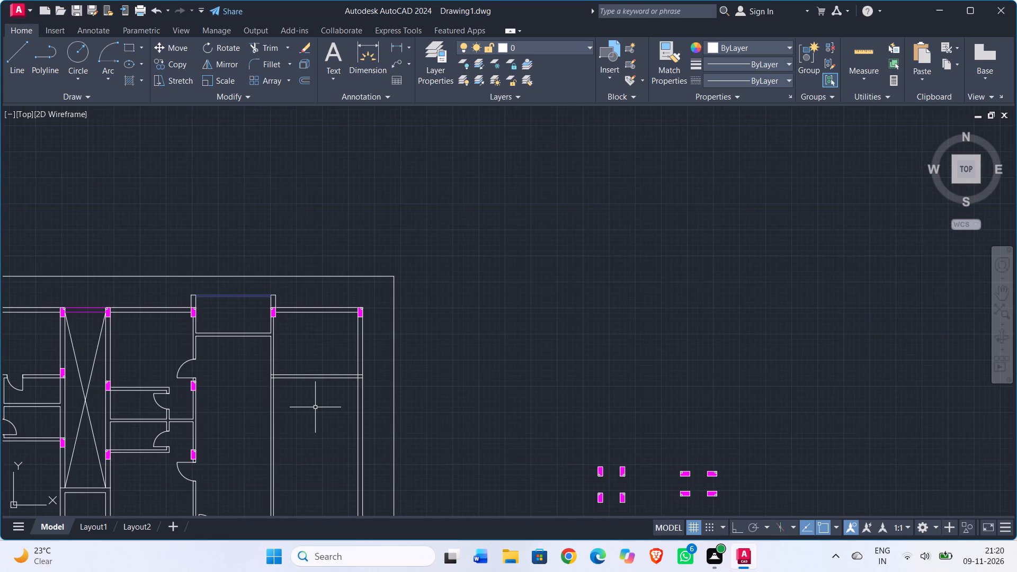
Offset the south face of the northeast room's partition 4'1" south.
text(off)
key(Return)
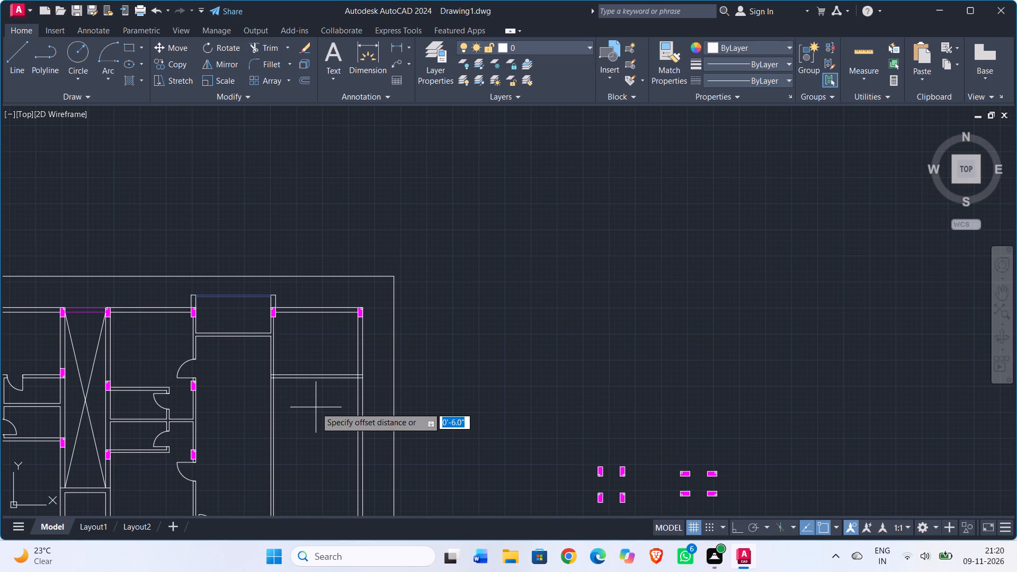
text(4'1")
key(Return)
scroll(273, 393, up, 1)
click(322, 370)
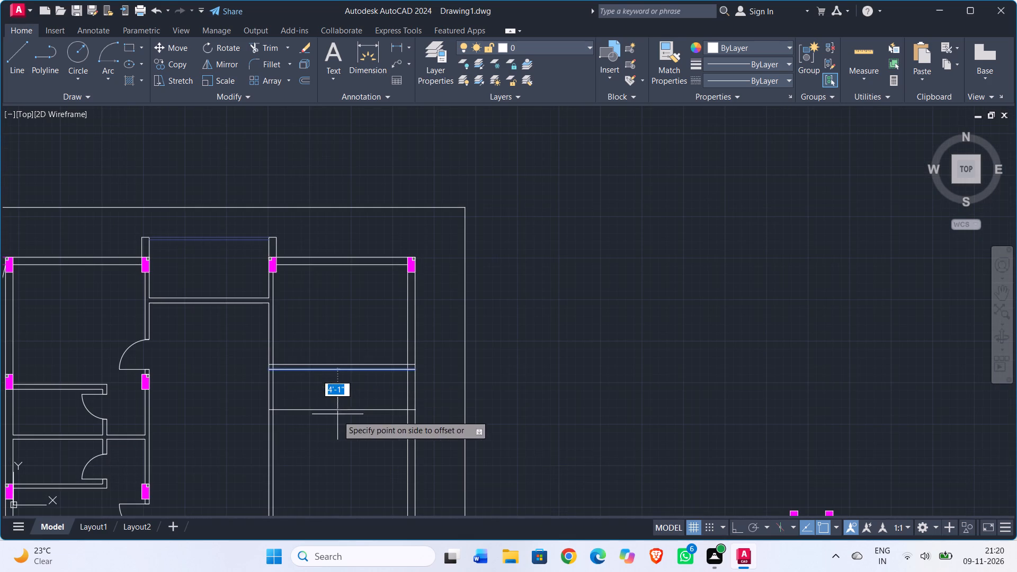
click(337, 418)
key(Escape)
Offset the southernmost new line in the northeast room 5" south to form a second partition wall.
text(off)
key(Return)
text(5")
key(Return)
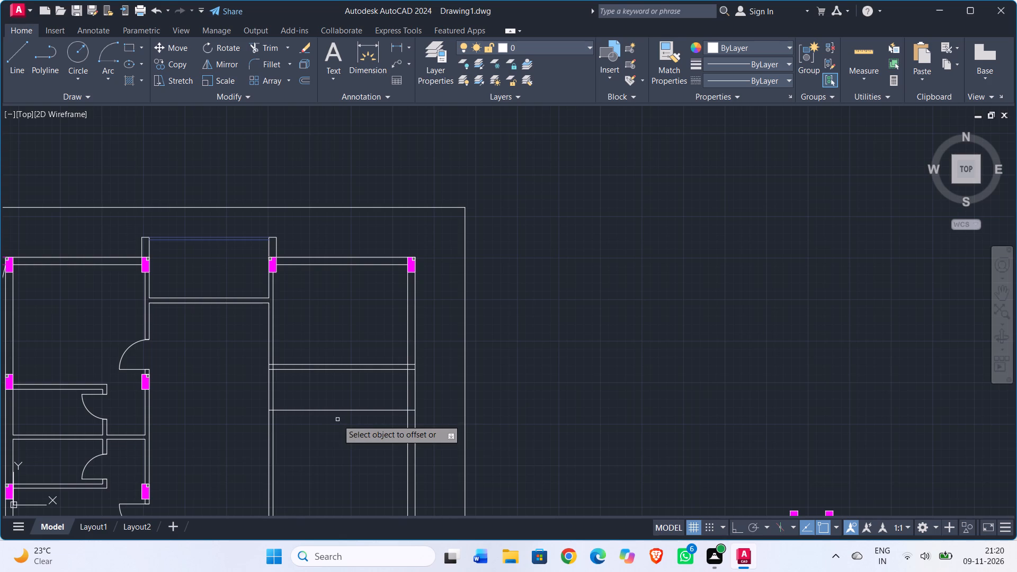
click(341, 411)
click(337, 457)
key(Escape)
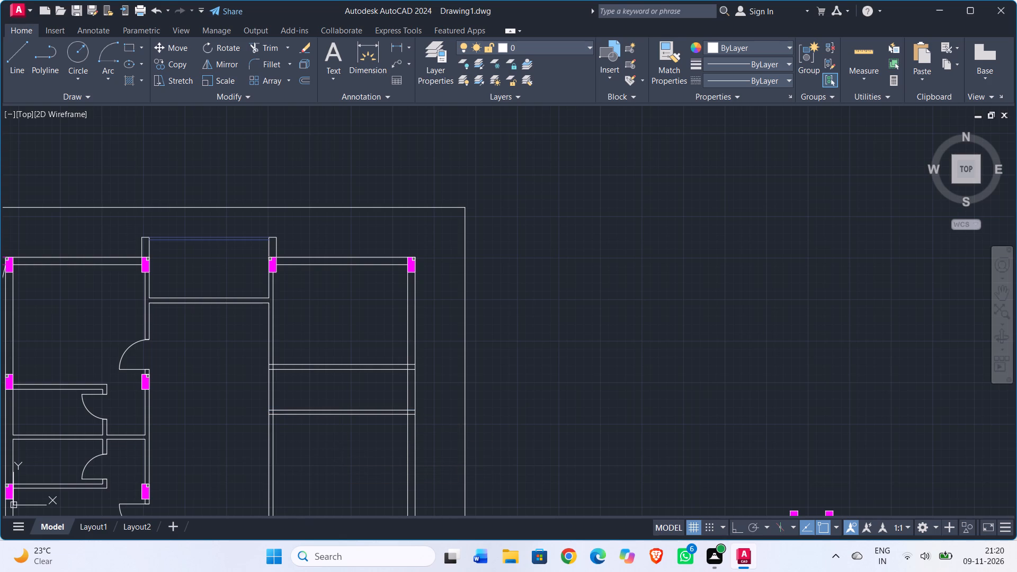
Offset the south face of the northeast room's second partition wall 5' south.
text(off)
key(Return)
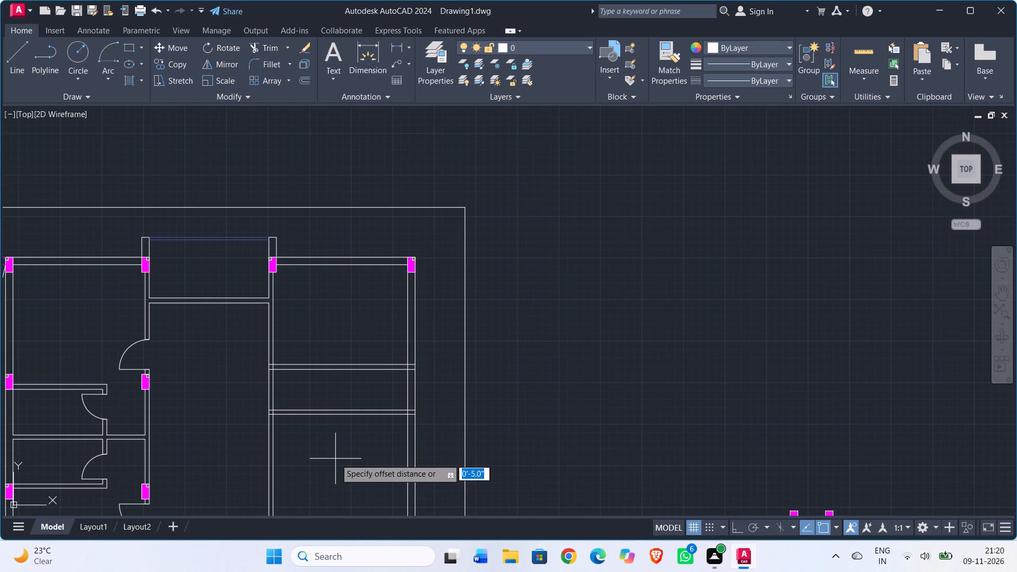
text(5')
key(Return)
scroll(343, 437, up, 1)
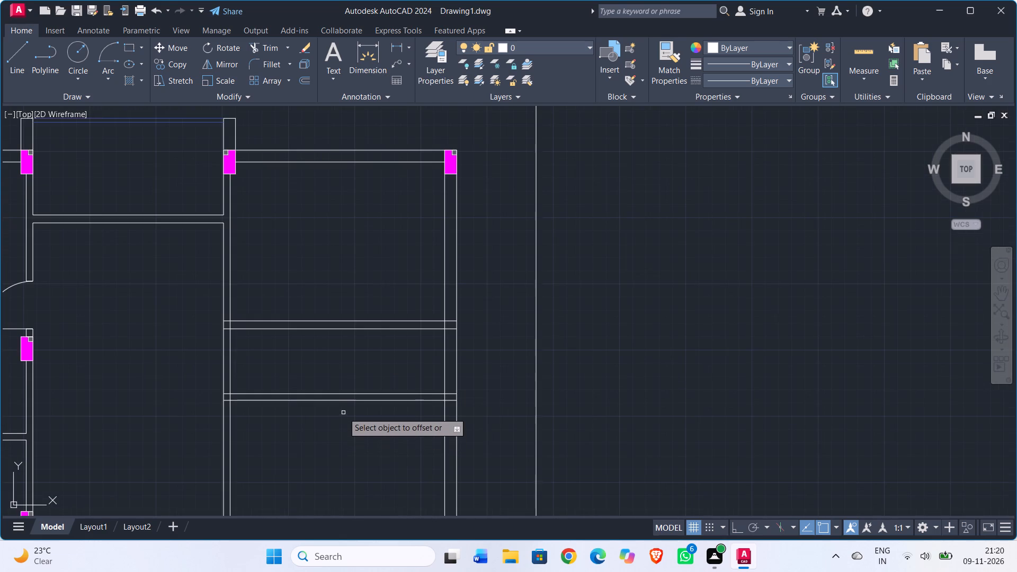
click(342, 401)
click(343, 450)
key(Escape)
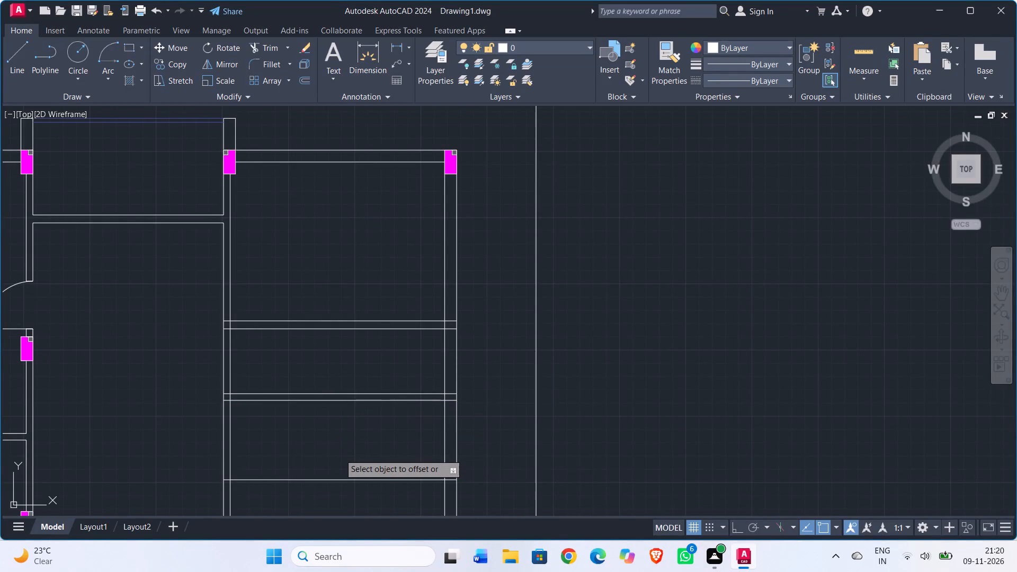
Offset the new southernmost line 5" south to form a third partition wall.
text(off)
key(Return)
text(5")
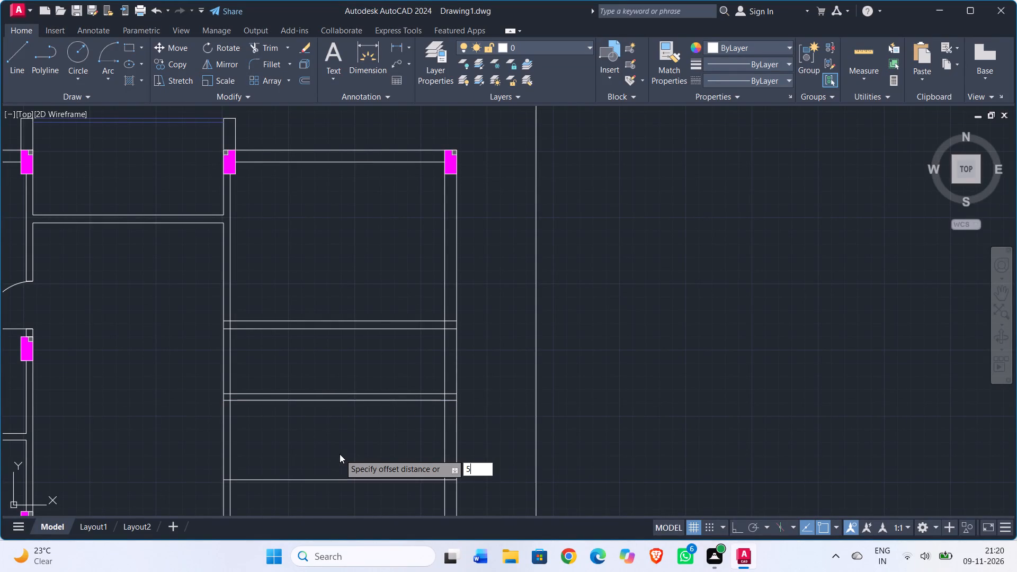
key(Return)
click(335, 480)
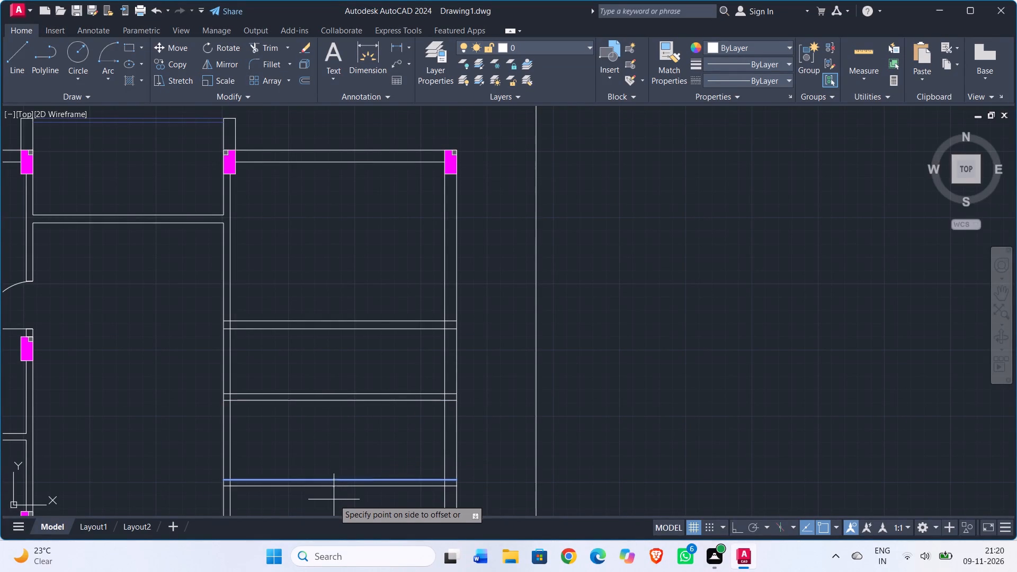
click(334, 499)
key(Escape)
Measure the clear length and width of the space south of the third partition wall.
scroll(332, 498, down, 1)
middle_drag(332, 492, 351, 325)
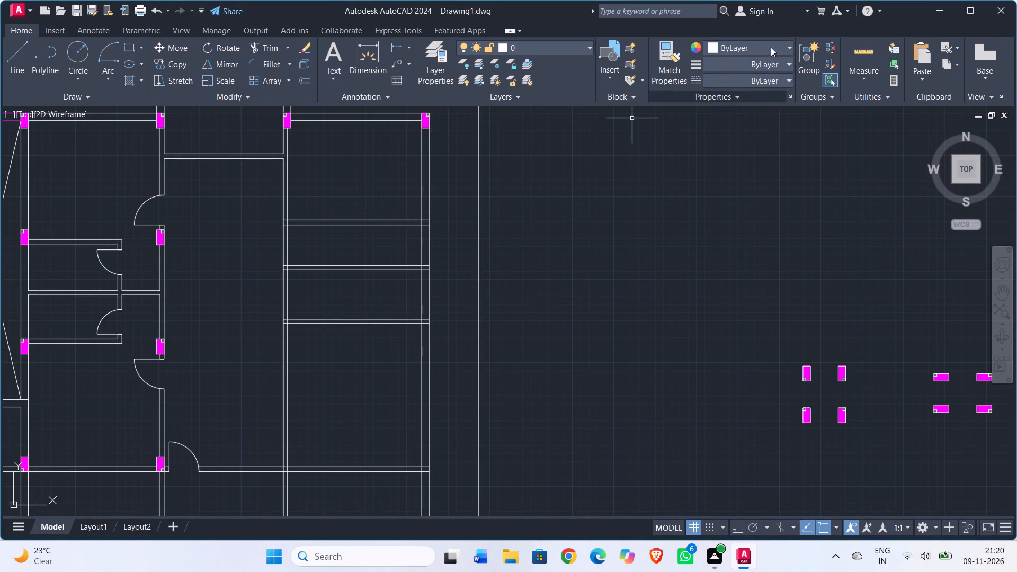
click(866, 54)
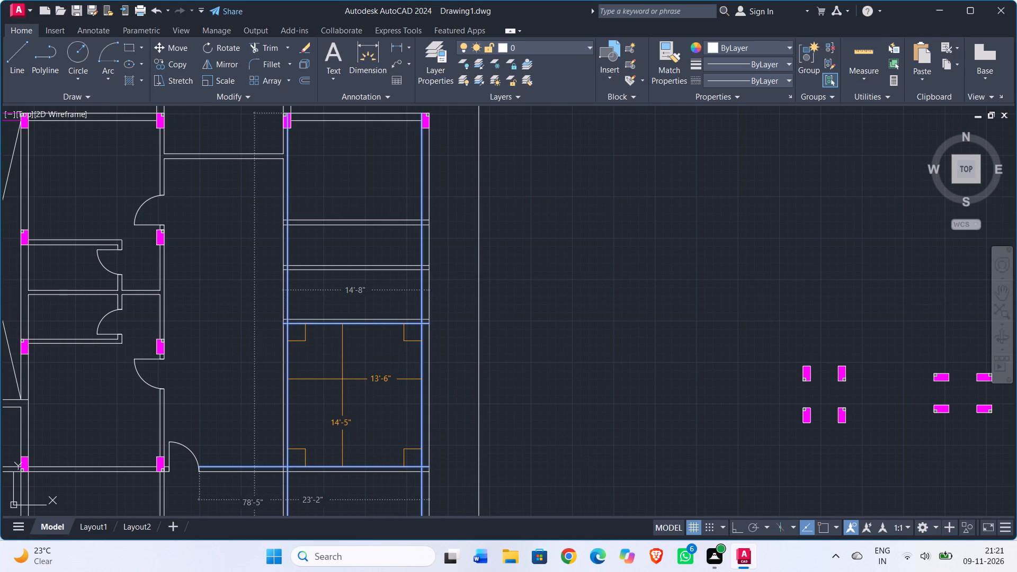
key(Escape)
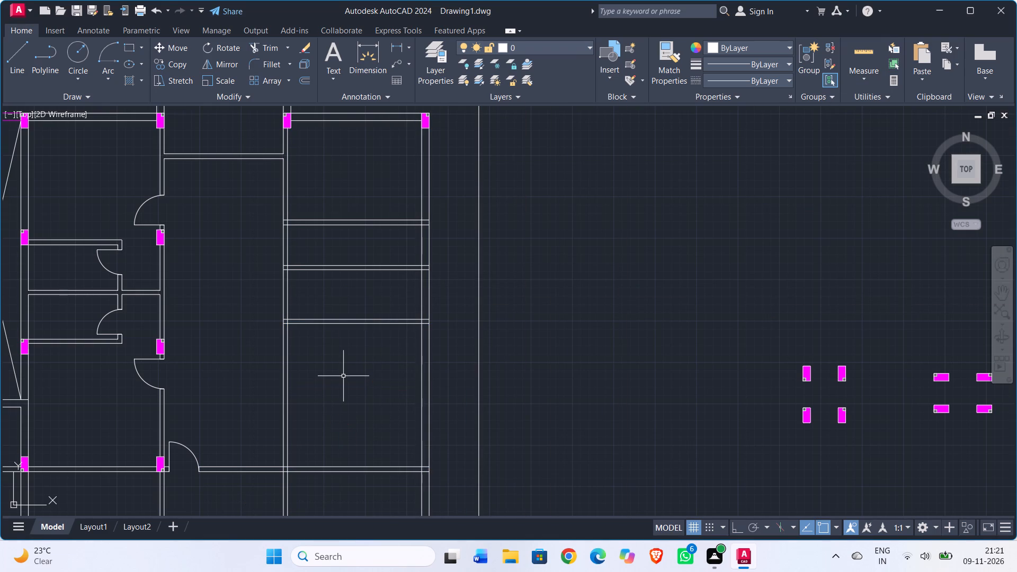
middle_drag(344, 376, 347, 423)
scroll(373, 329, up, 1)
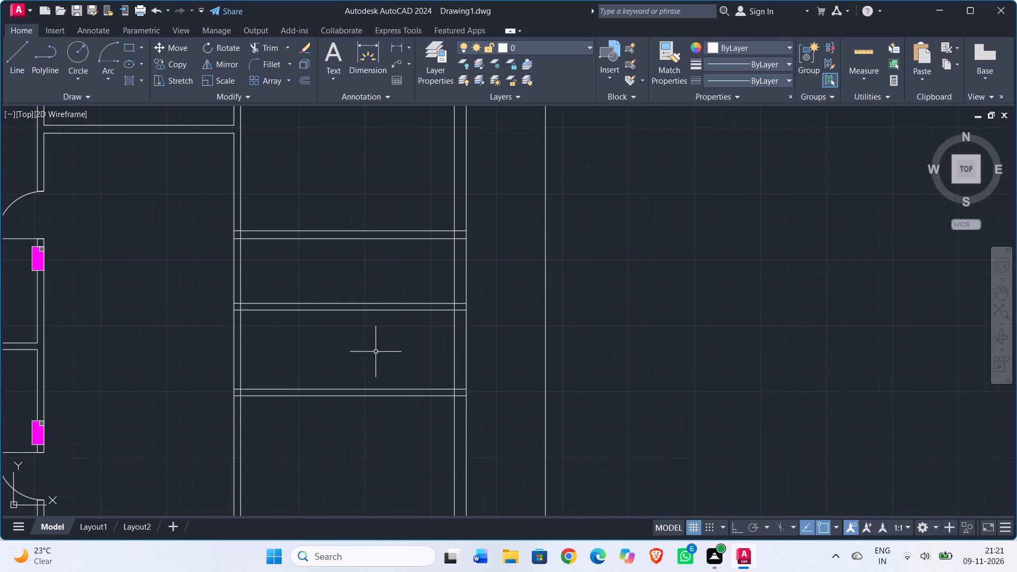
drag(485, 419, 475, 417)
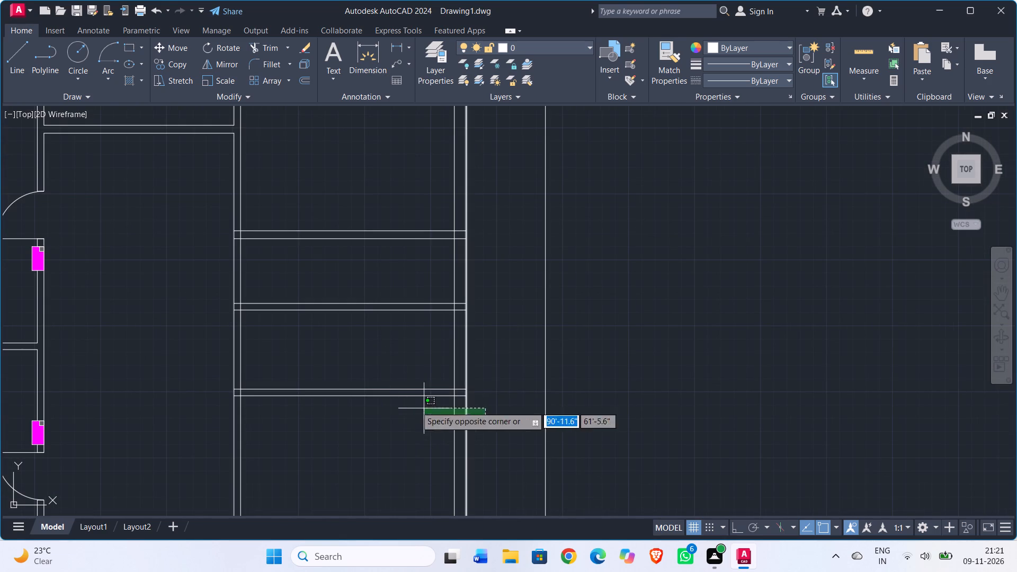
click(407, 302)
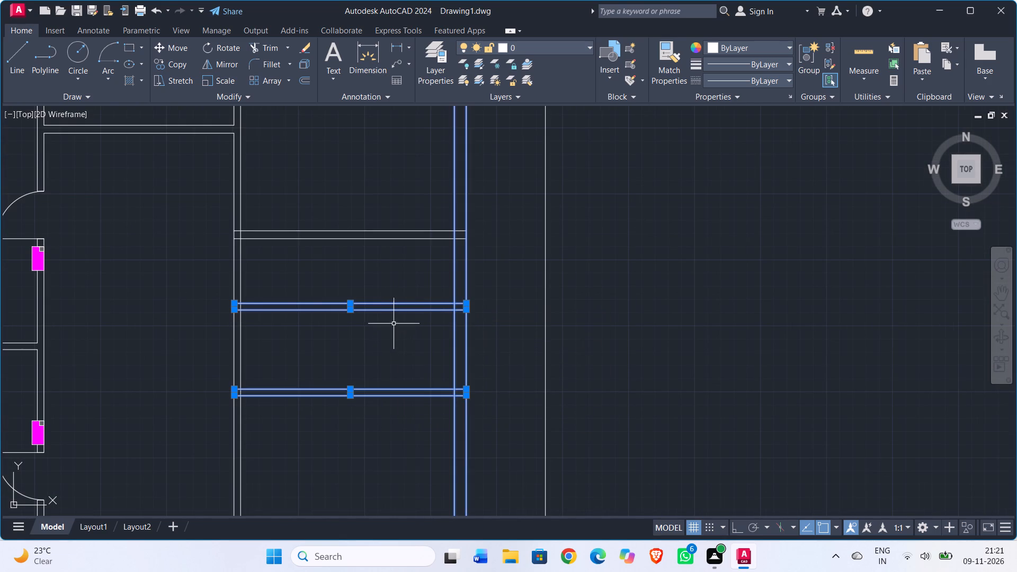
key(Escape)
Delete both lines of the second and third partition walls, keeping the northernmost partition.
click(311, 303)
click(311, 310)
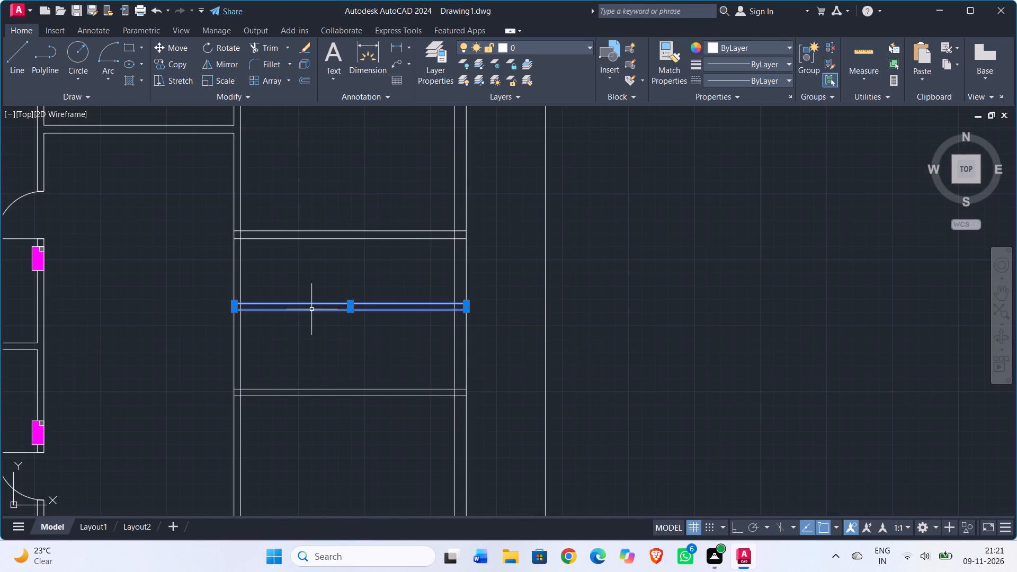
key(Delete)
click(321, 390)
key(Delete)
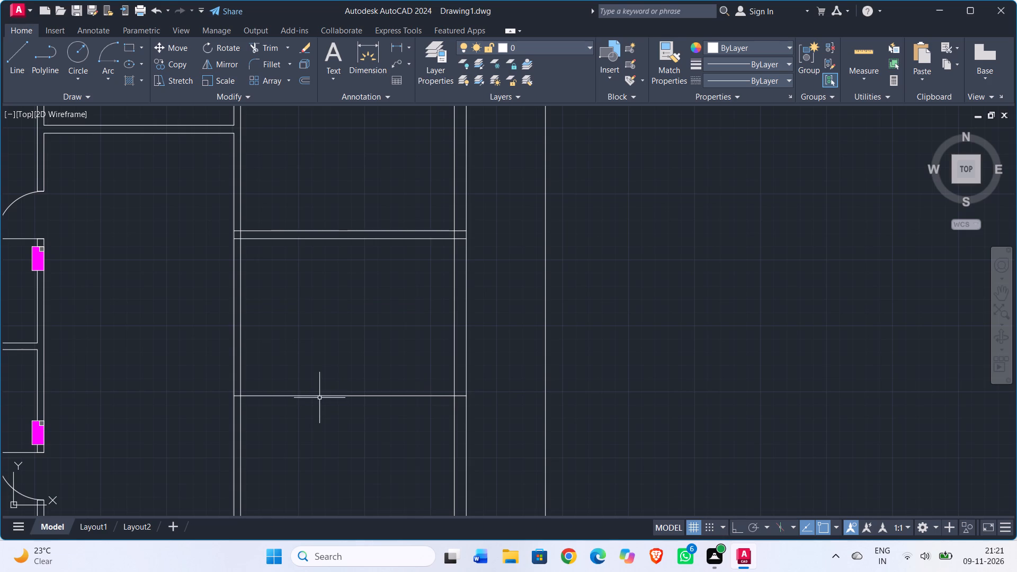
click(319, 398)
key(Delete)
Offset the south face of the northeast room's remaining partition wall 4'1" south.
scroll(316, 308, down, 1)
middle_drag(316, 309, 301, 363)
key(Escape)
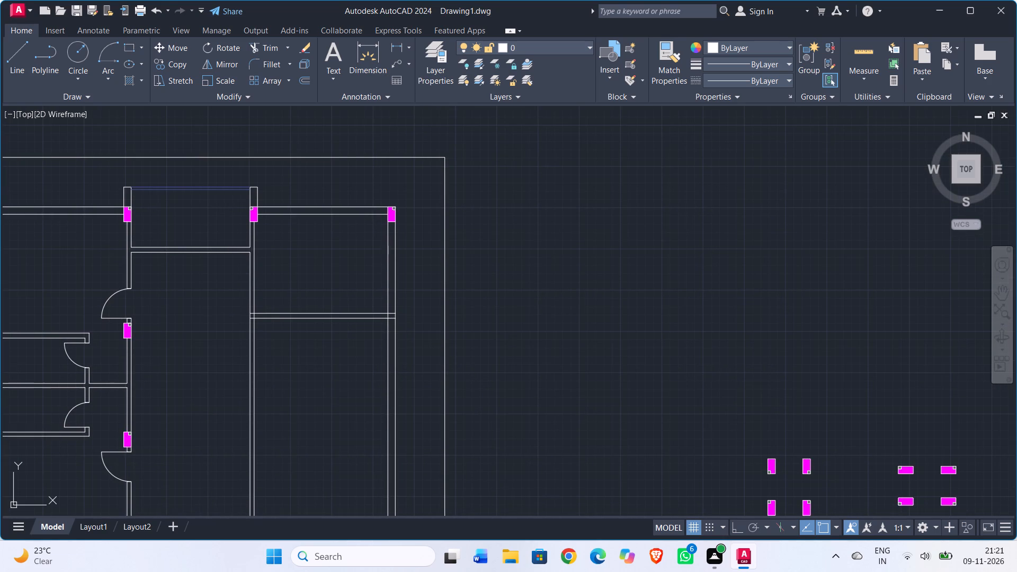
text(off)
key(Return)
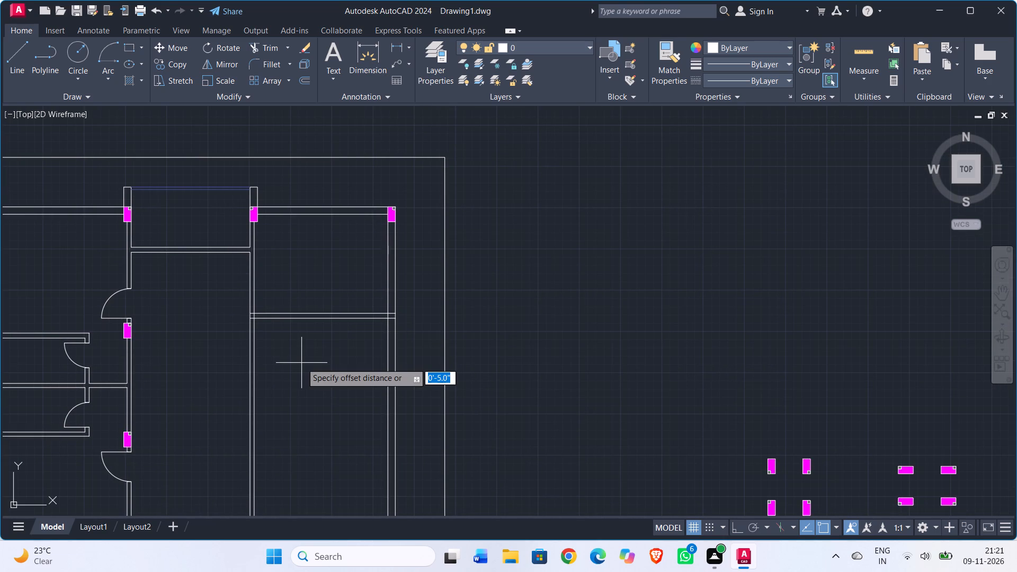
text(4'1")
key(Return)
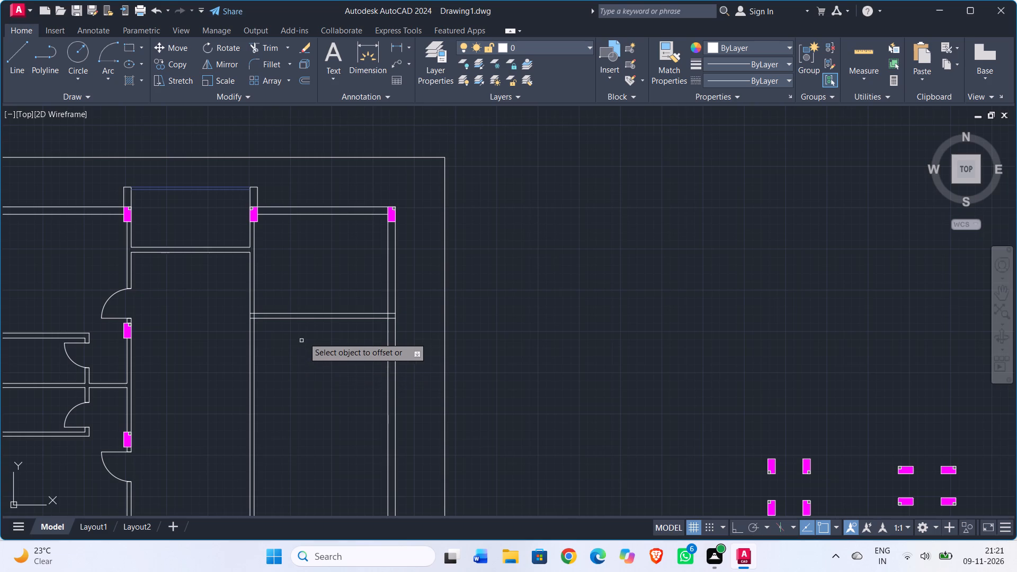
click(315, 318)
click(323, 375)
key(Escape)
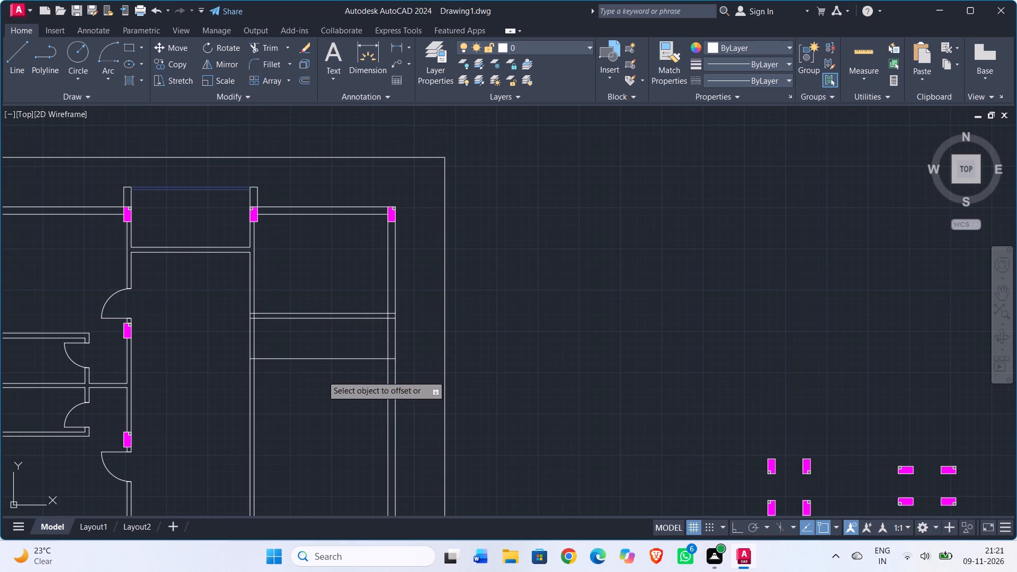
Offset the new line 6" south to form the second partition wall.
text(of)
key(Return)
text(6")
key(Return)
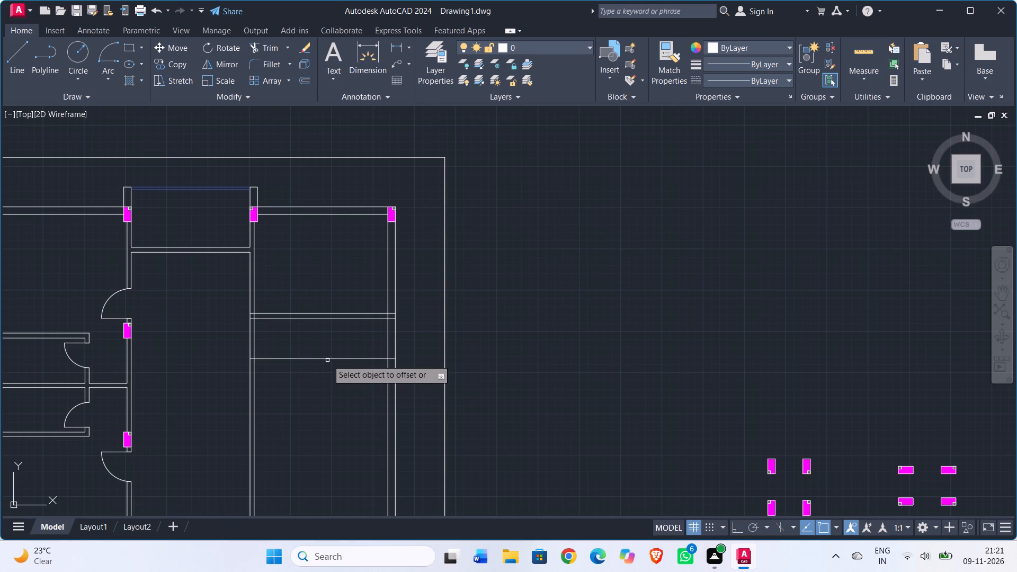
click(327, 360)
click(322, 390)
key(Escape)
Offset the south face of the second partition wall 5' south.
text(off)
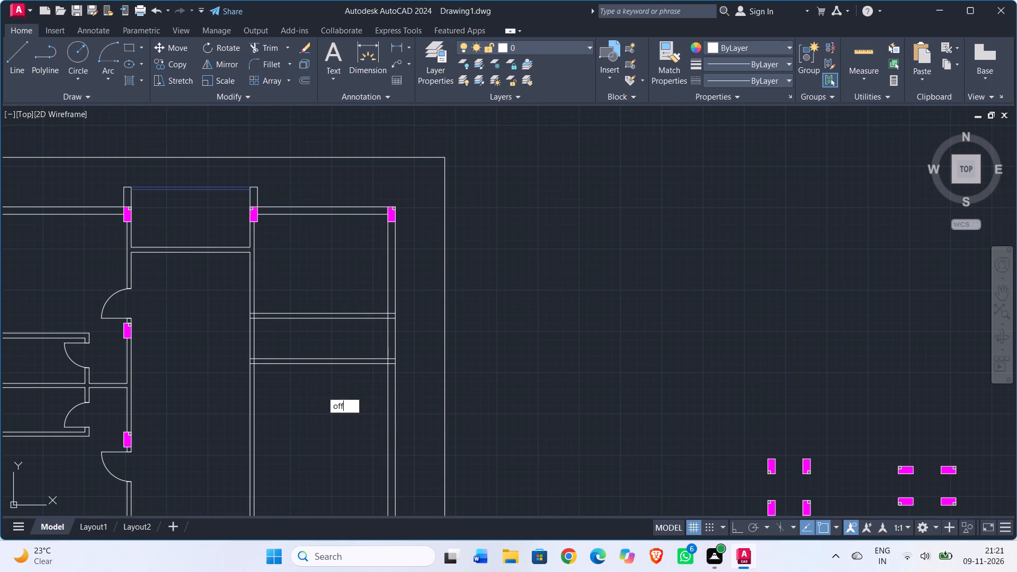
key(Return)
key(5)
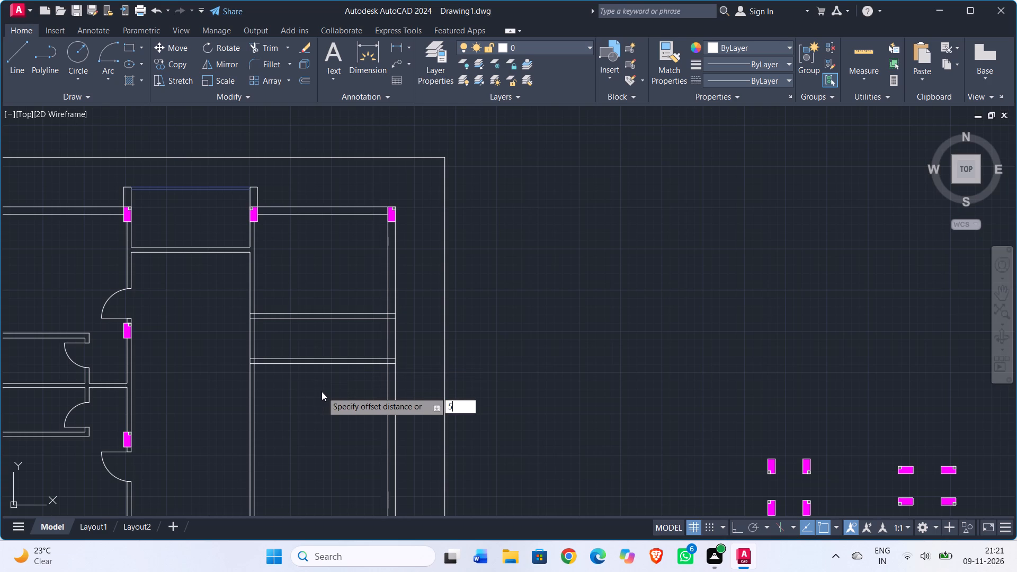
key(apostrophe)
key(Return)
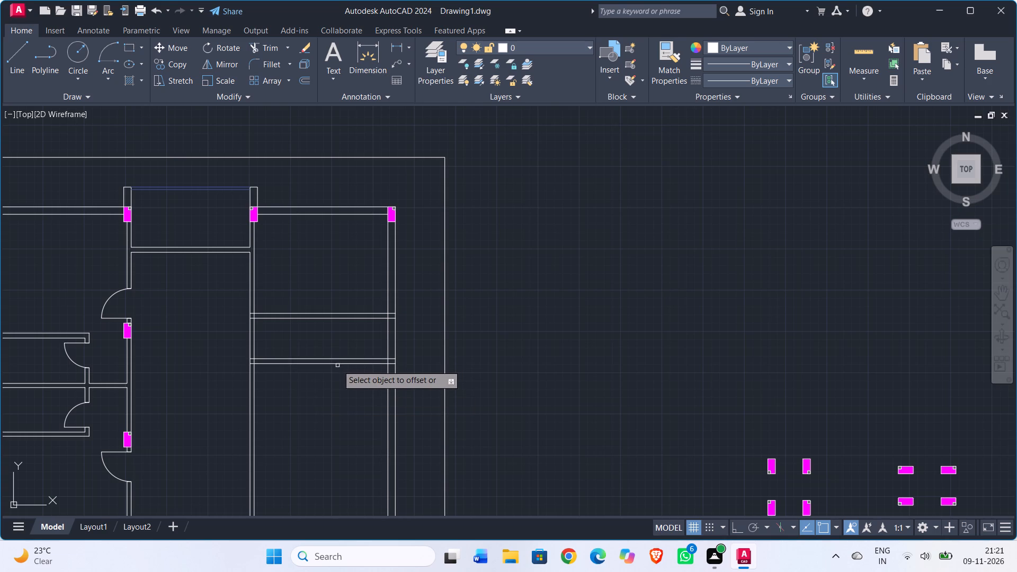
click(338, 364)
click(338, 433)
key(Escape)
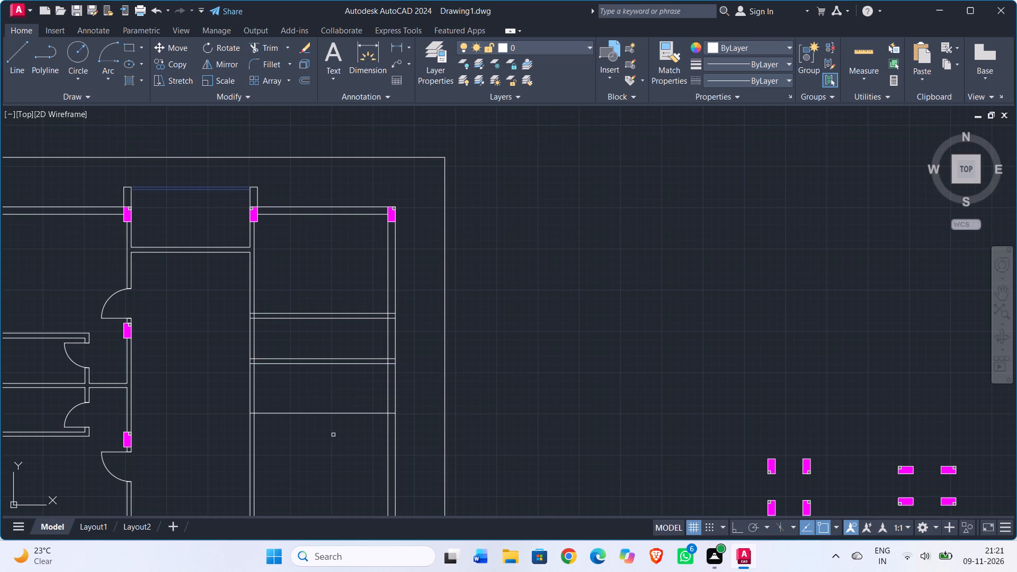
Offset the new southernmost line 6" south to form the third partition wall.
text(off)
key(Return)
text(6")
key(Return)
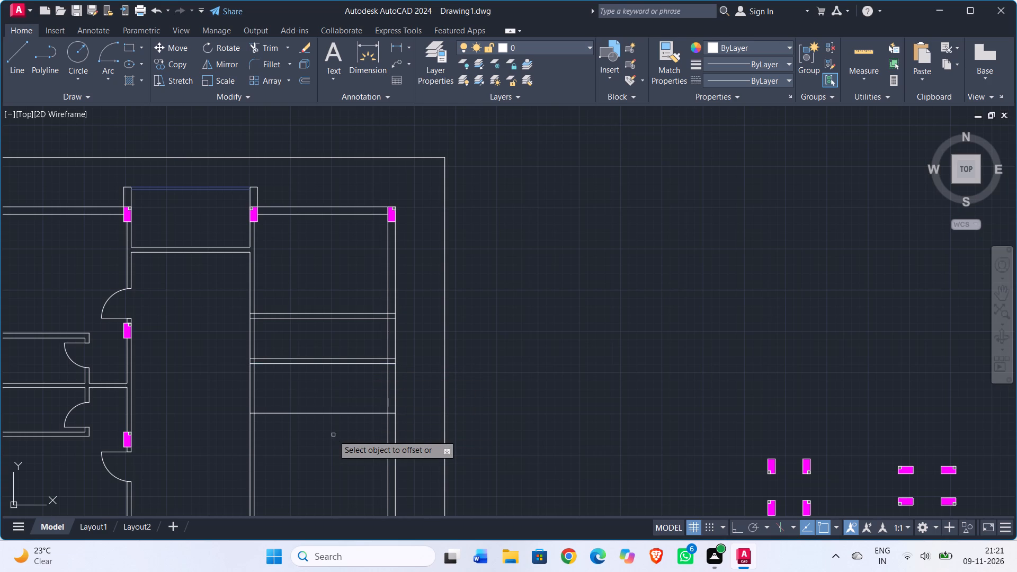
click(334, 414)
click(334, 462)
key(Escape)
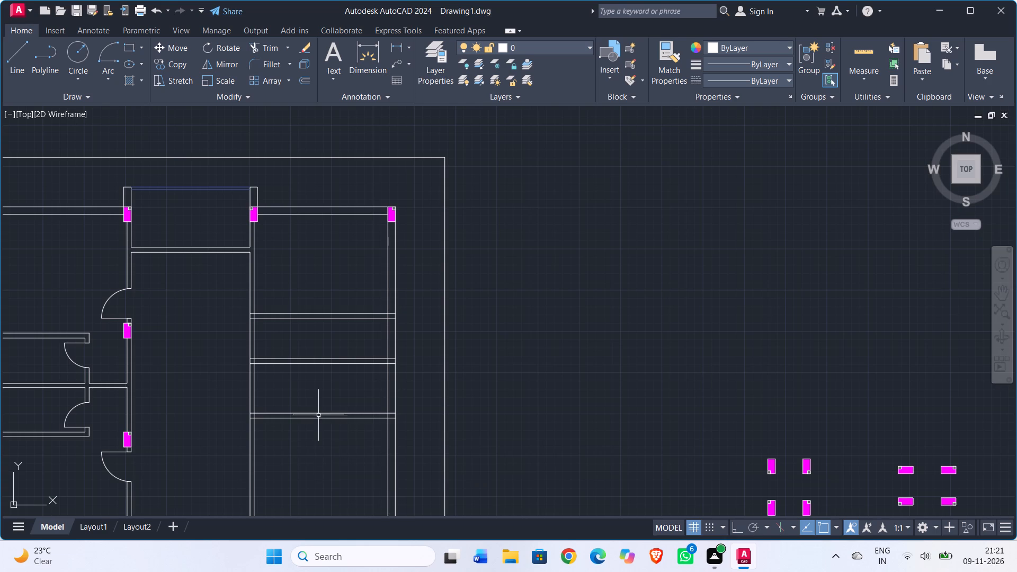
Offset the inner face of the east wall 9' west, across the partitioned northeast rooms.
middle_drag(325, 400, 309, 355)
scroll(382, 306, up, 2)
scroll(382, 305, down, 2)
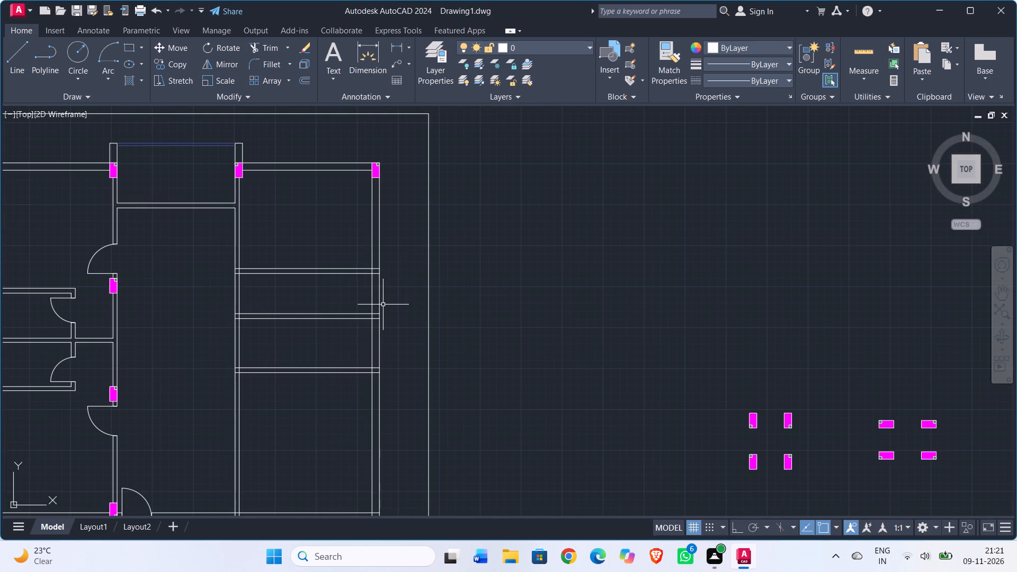
text(off)
key(Return)
text(9')
key(Return)
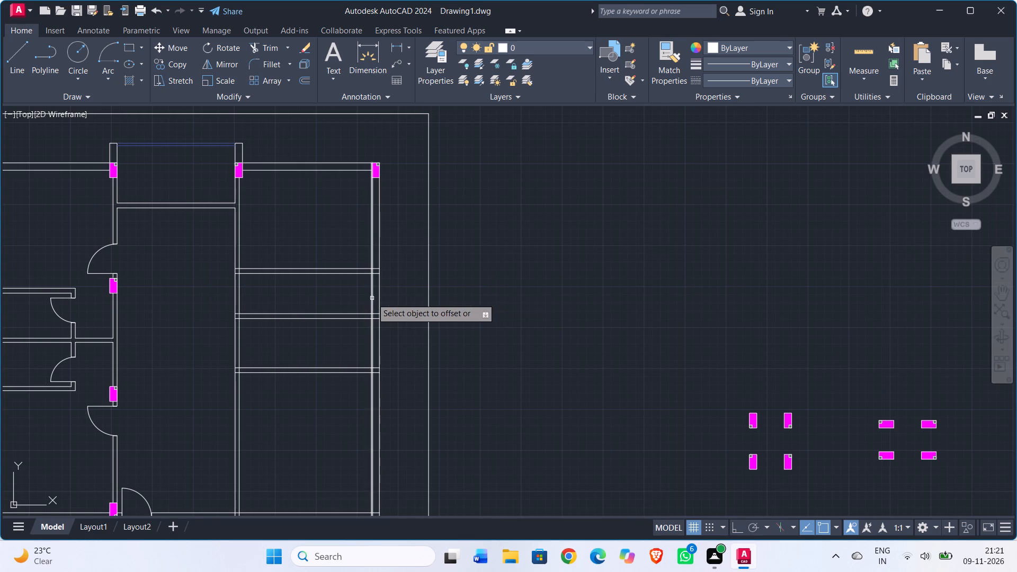
click(372, 298)
click(297, 300)
key(Escape)
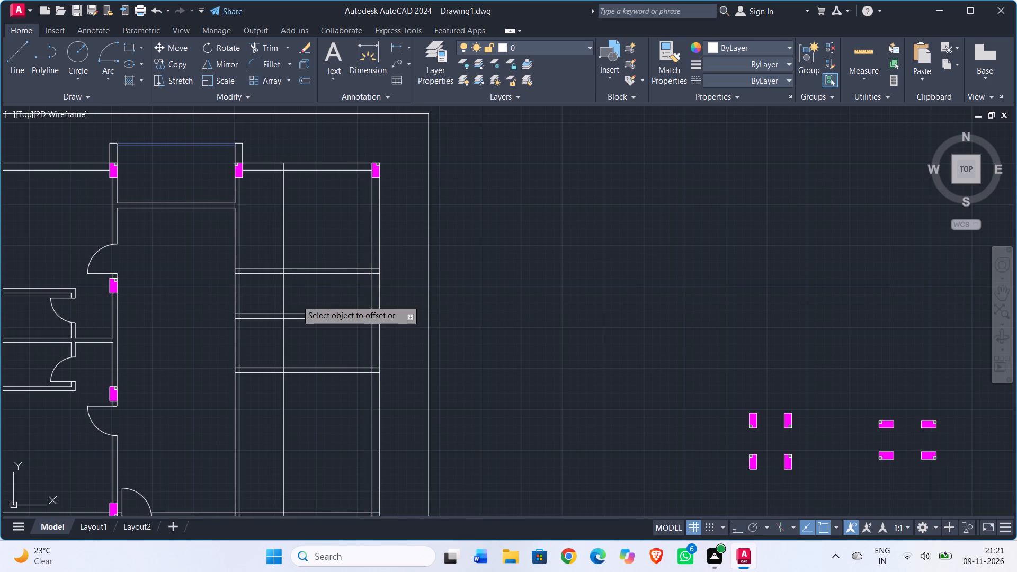
Trim the new north-south line where it crosses the thickness of the first and third partition walls.
text(tr)
key(Return)
scroll(297, 267, up, 2)
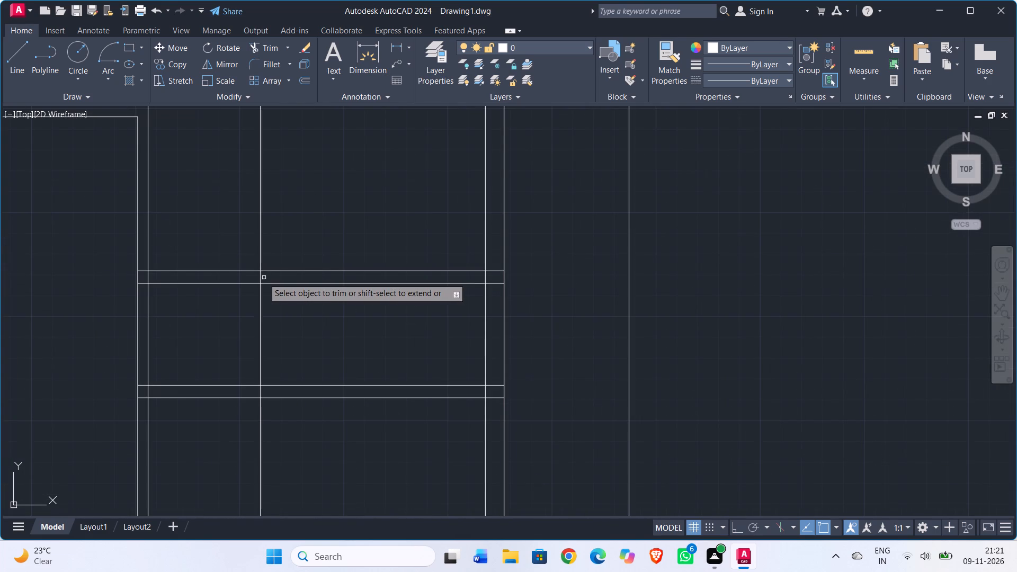
click(261, 278)
scroll(287, 306, down, 2)
middle_drag(289, 310, 298, 272)
scroll(292, 371, up, 2)
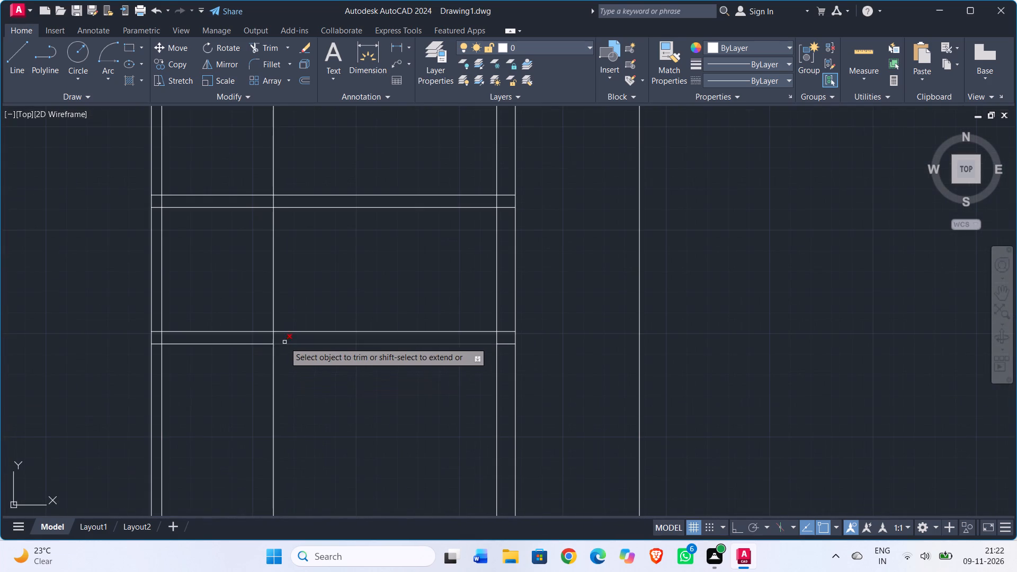
click(274, 341)
key(Escape)
Select the leftover part of the north-south line south of the third partition wall.
click(275, 355)
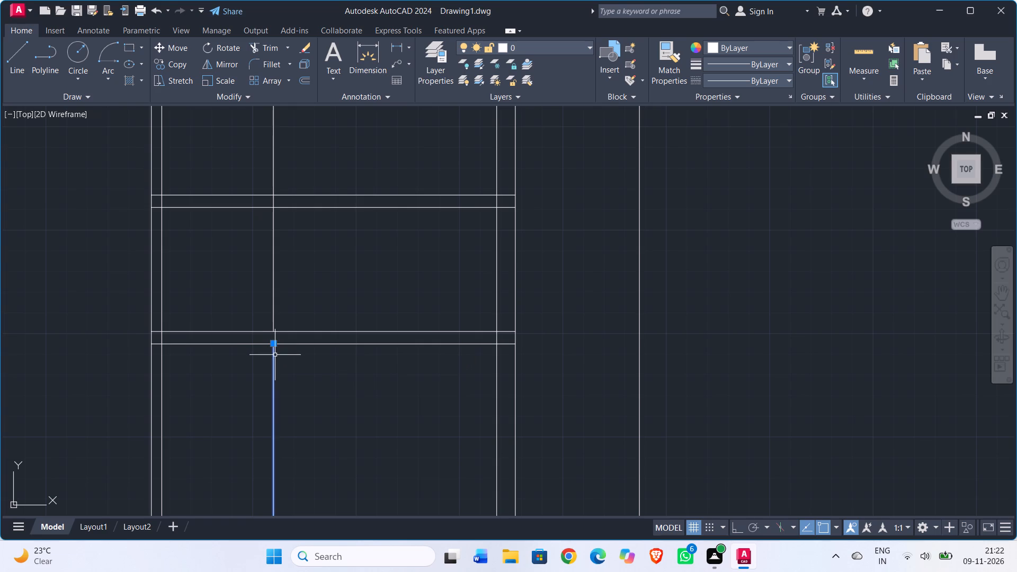
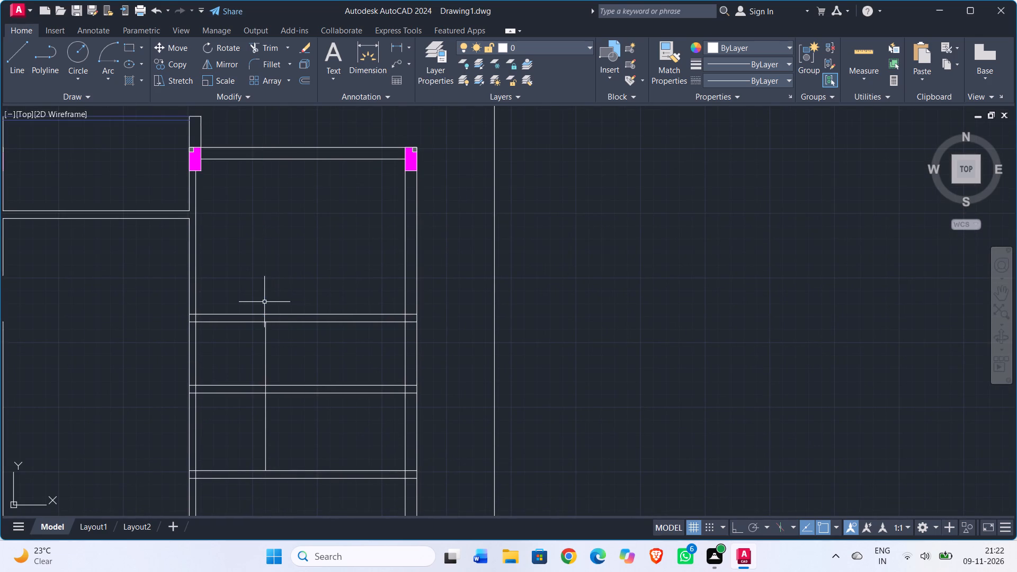
Offset the north-south partition line in the northeast rooms 6" west to give the wall its thickness.
scroll(299, 362, down, 1)
middle_drag(300, 362, 330, 332)
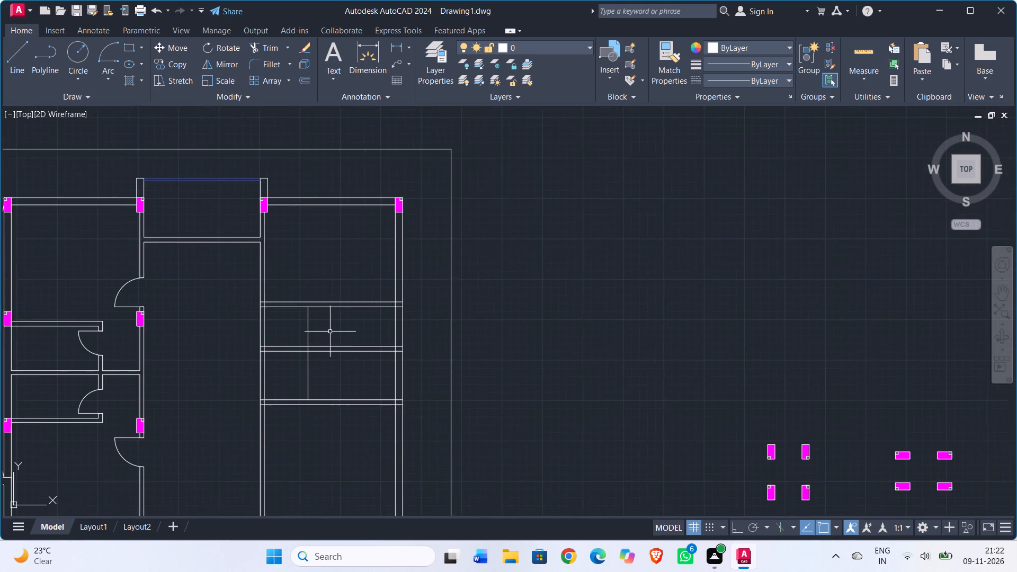
scroll(323, 332, up, 2)
key(Escape)
text(off)
key(Return)
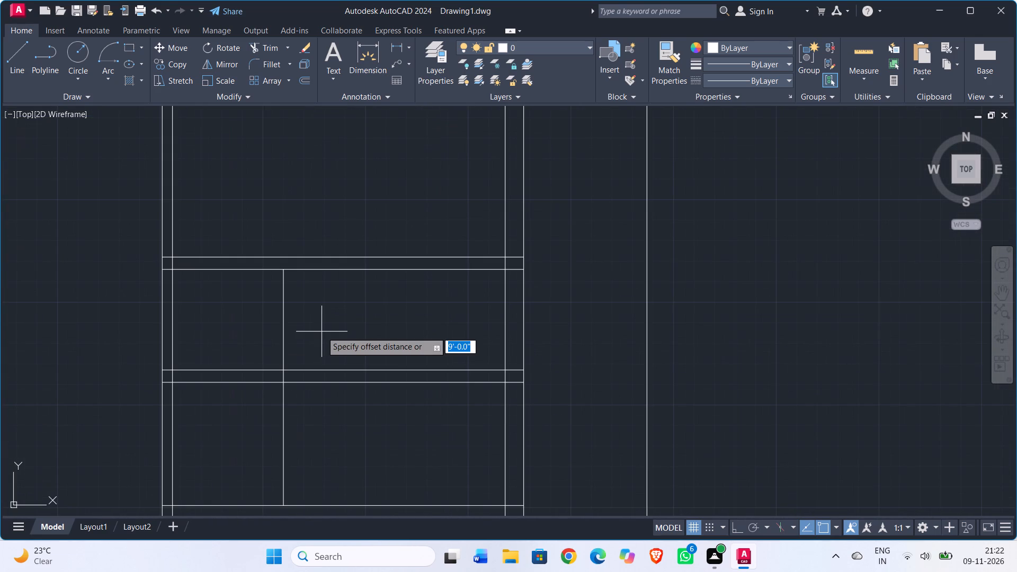
text(6")
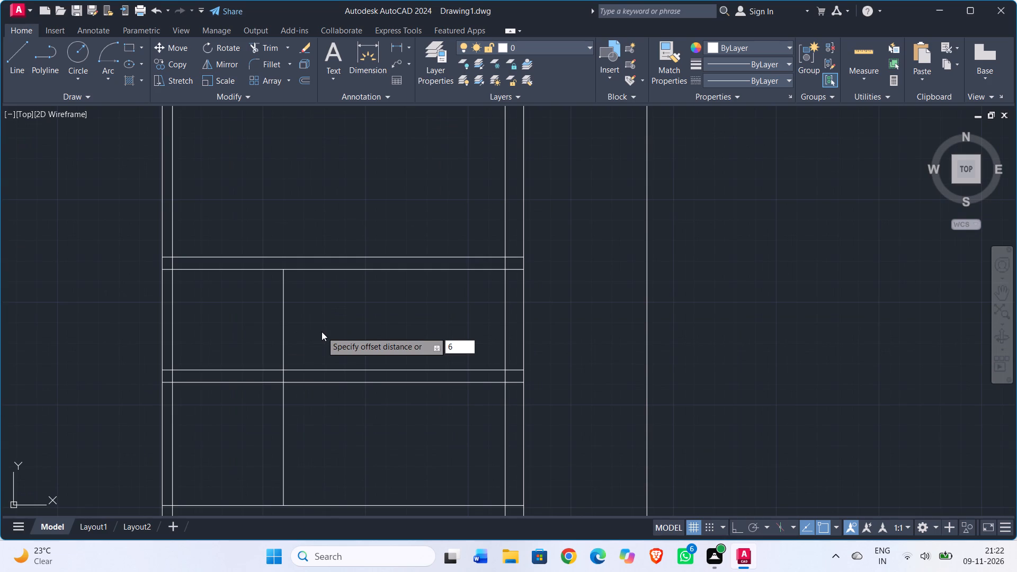
key(Return)
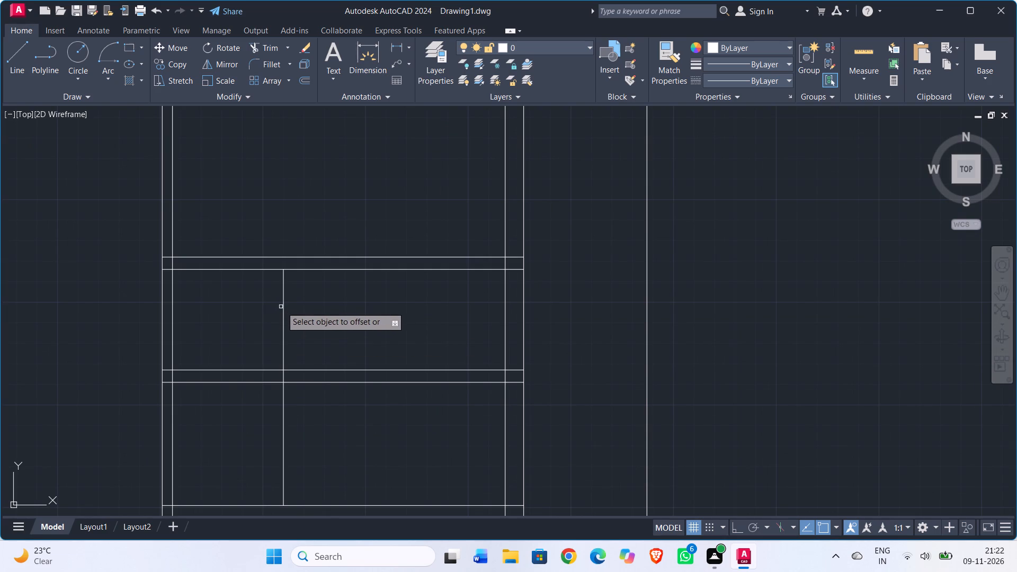
click(283, 308)
click(239, 307)
key(Escape)
Extend the new west line of the north-south partition north to the first partition wall's north face.
text(tr)
key(Return)
shift+click(271, 295)
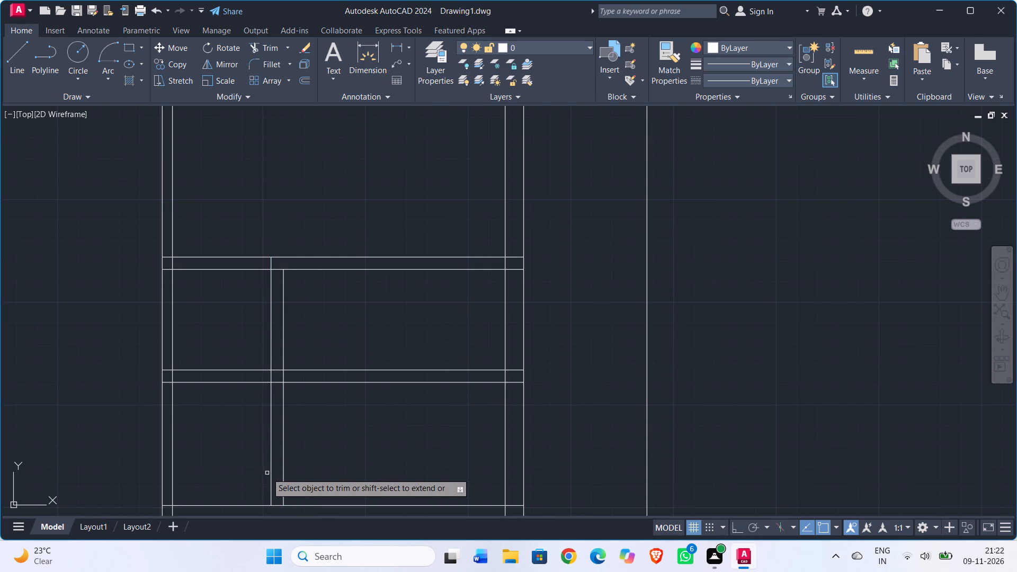
scroll(307, 445, down, 1)
middle_drag(305, 436, 305, 403)
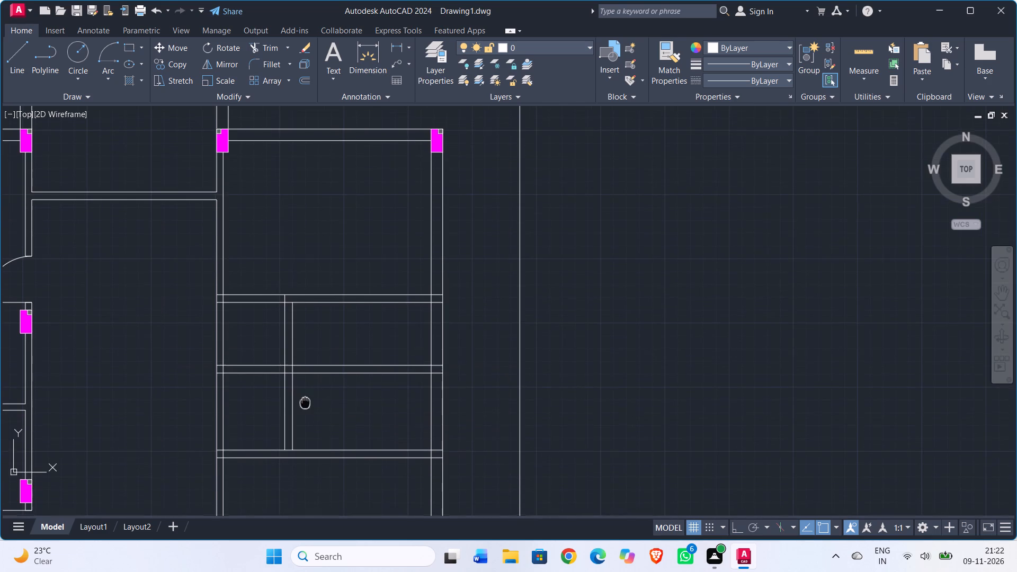
middle_drag(305, 403, 305, 402)
scroll(246, 322, up, 1)
key(Escape)
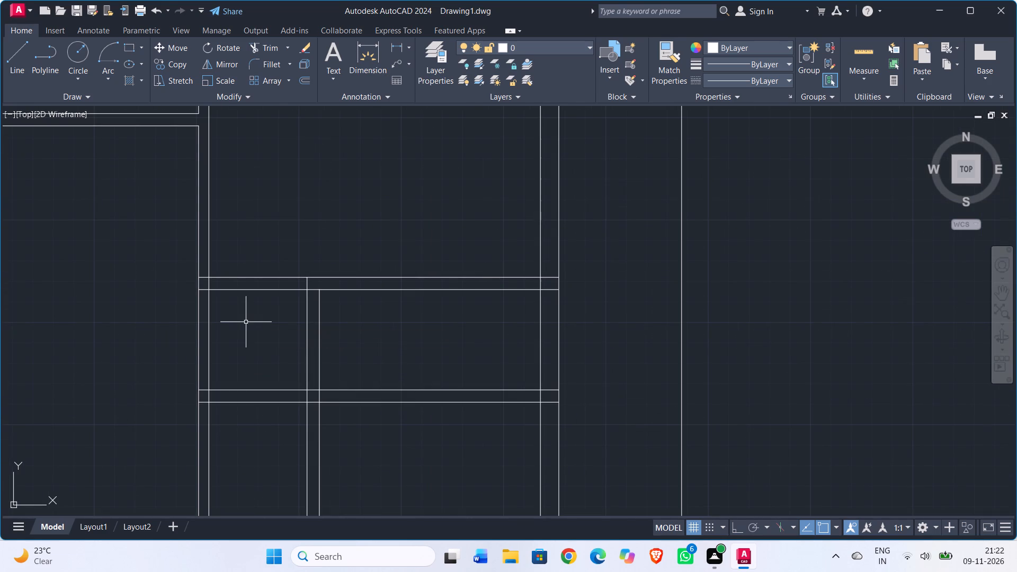
Extend the same west line south to the third partition wall's south face.
key(e)
text(xt)
text(end)
key(Return)
middle_drag(281, 431, 282, 248)
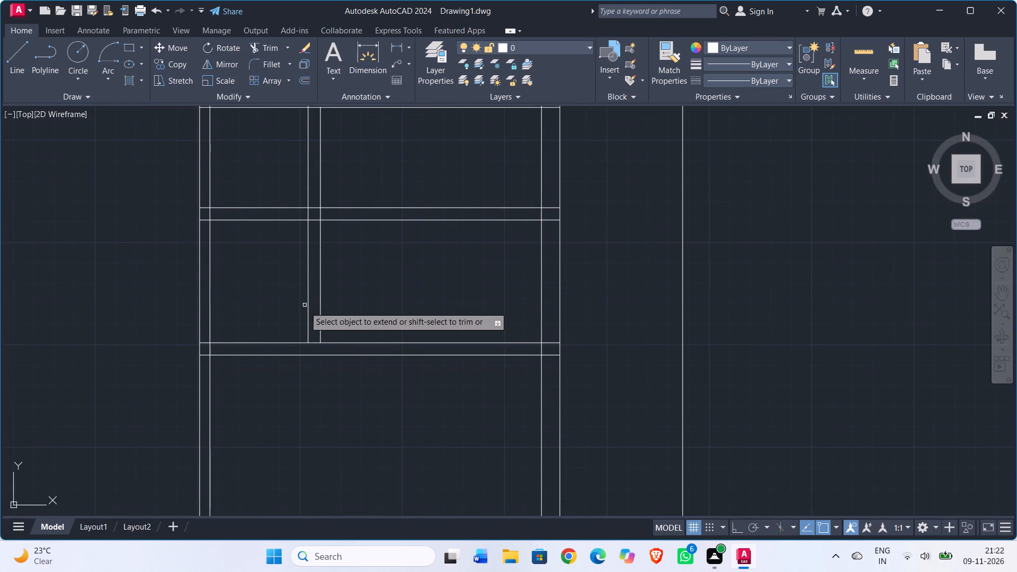
click(306, 326)
scroll(265, 296, down, 2)
middle_drag(265, 296, 267, 369)
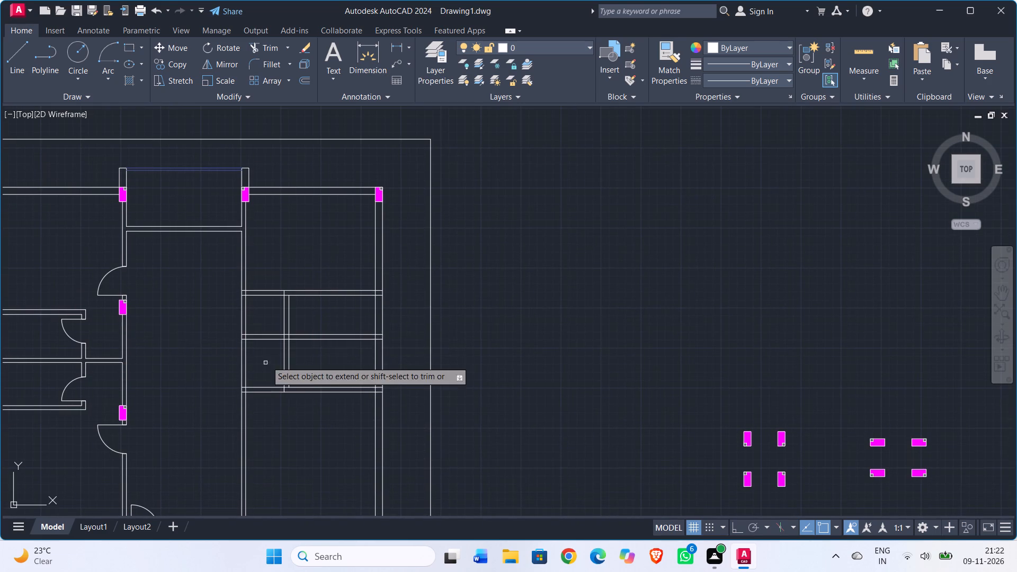
key(Escape)
Trim both lines of the first partition wall between the rooms' west wall and the north-south partition.
scroll(265, 307, up, 2)
text(tr)
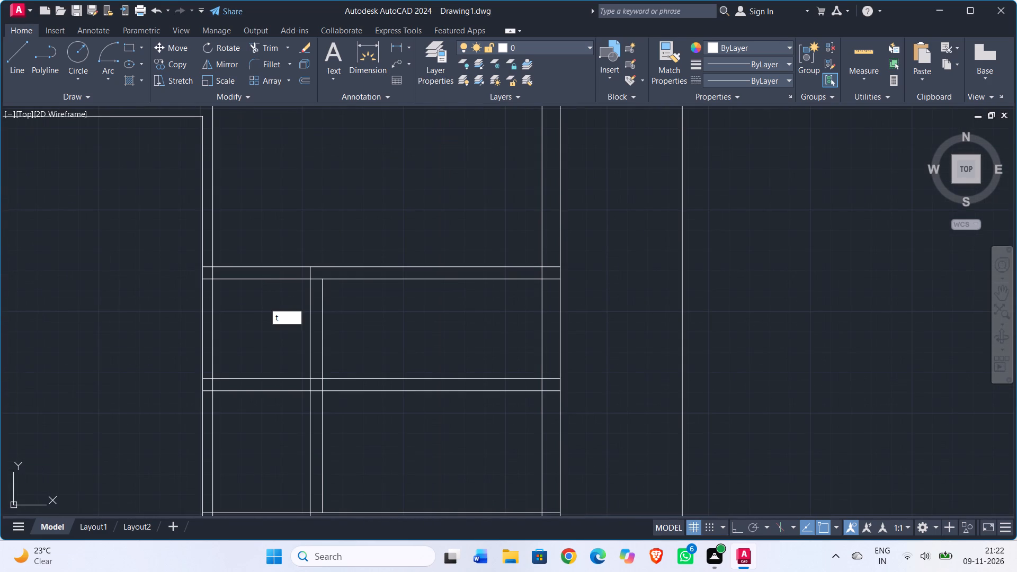
key(Return)
click(263, 301)
click(260, 228)
key(Escape)
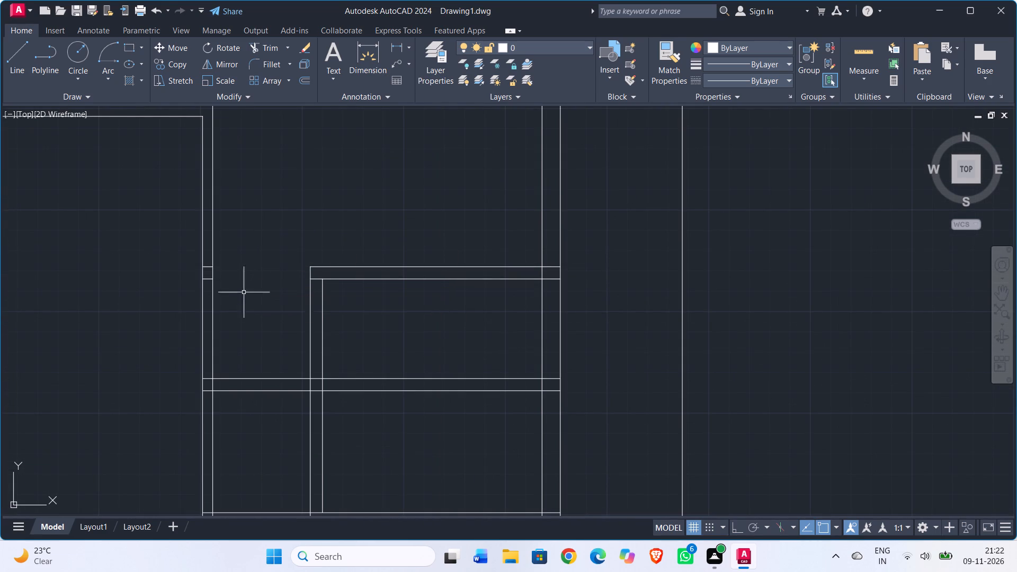
Copy the column southeast of the crossed bay by its southwest corner onto the northeast rooms' west wall, level with the first partition's south face.
scroll(244, 293, down, 1)
middle_drag(244, 293, 372, 306)
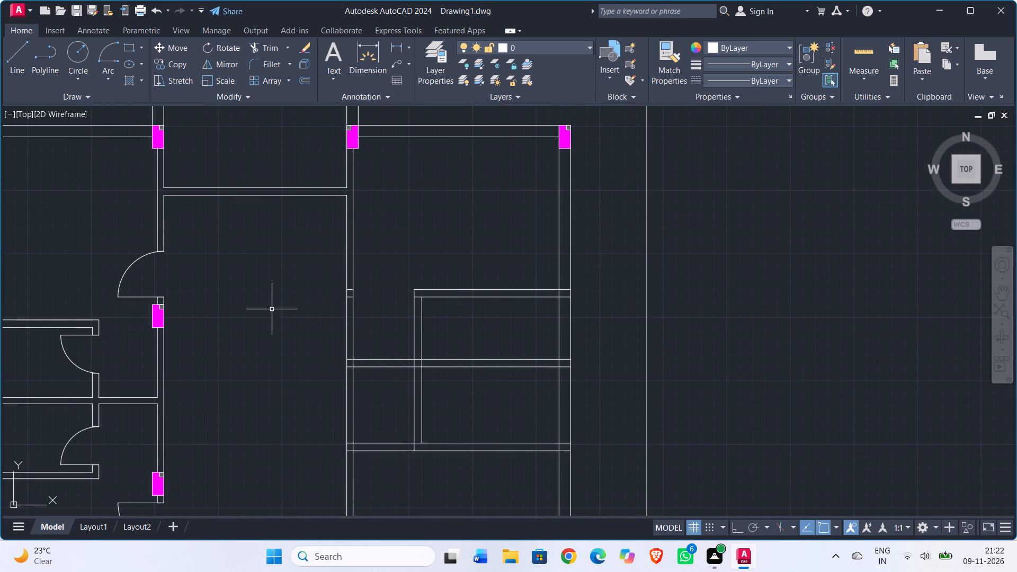
scroll(267, 296, down, 1)
middle_drag(269, 295, 307, 280)
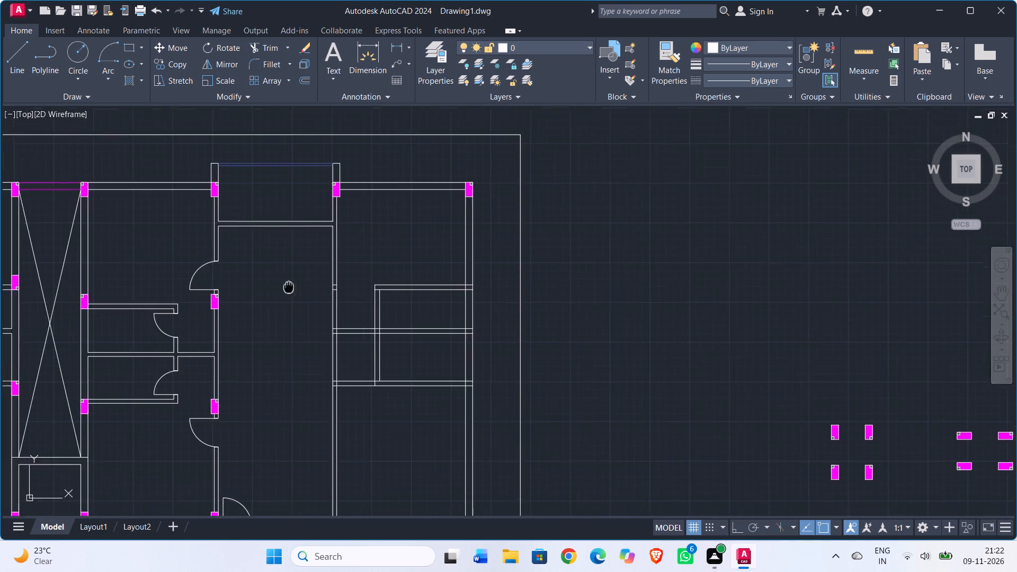
middle_drag(307, 280, 347, 262)
middle_drag(347, 262, 342, 198)
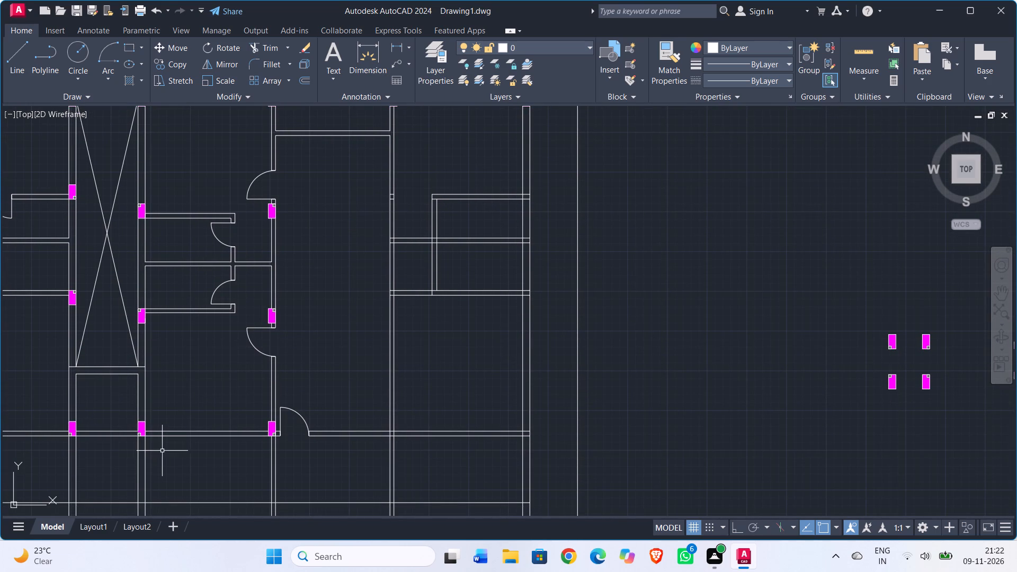
scroll(154, 463, up, 1)
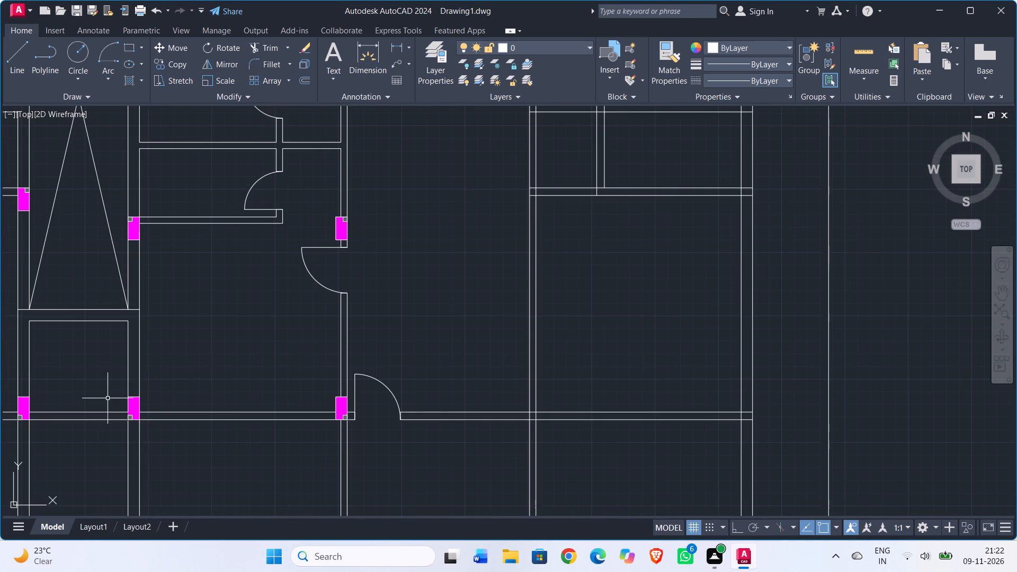
drag(111, 388, 111, 393)
click(185, 469)
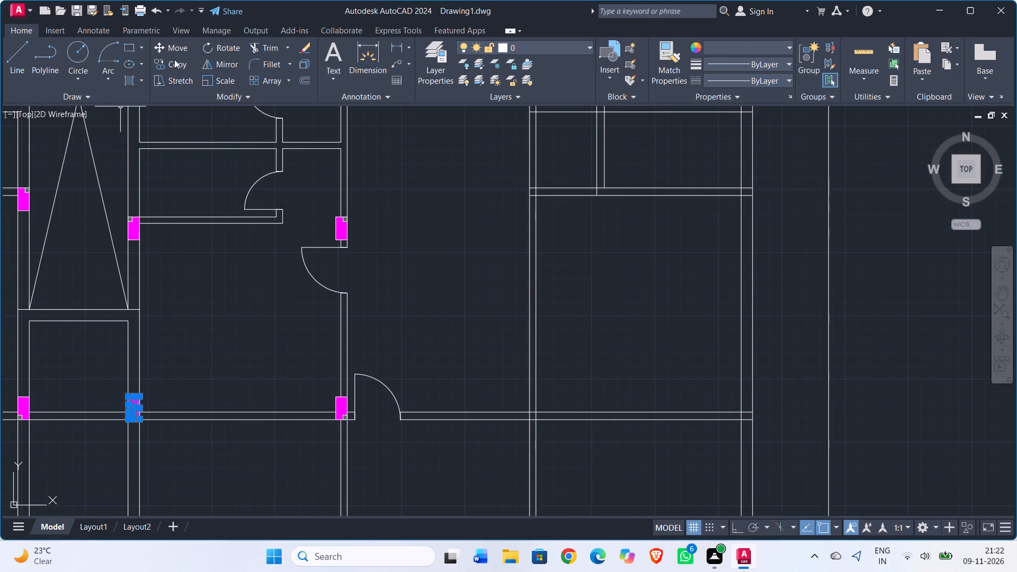
click(174, 59)
scroll(128, 427, up, 3)
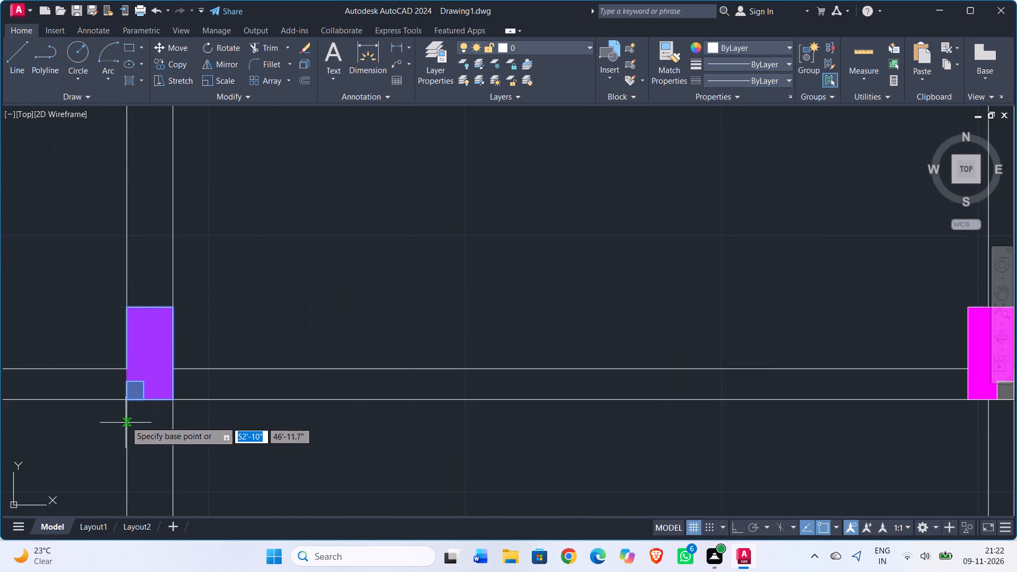
drag(127, 402, 135, 401)
scroll(393, 361, down, 4)
middle_drag(456, 291, 244, 427)
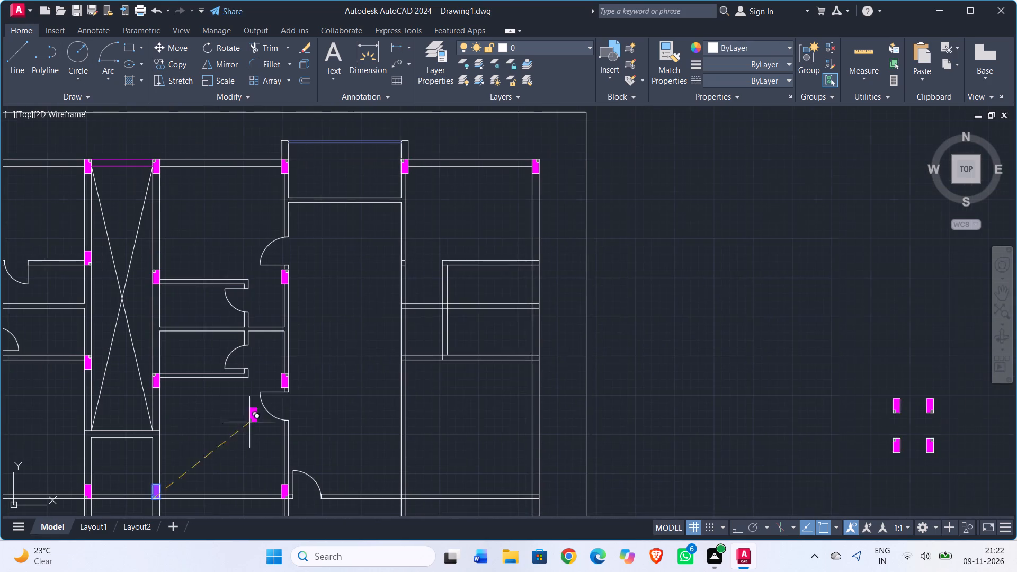
scroll(428, 262, up, 4)
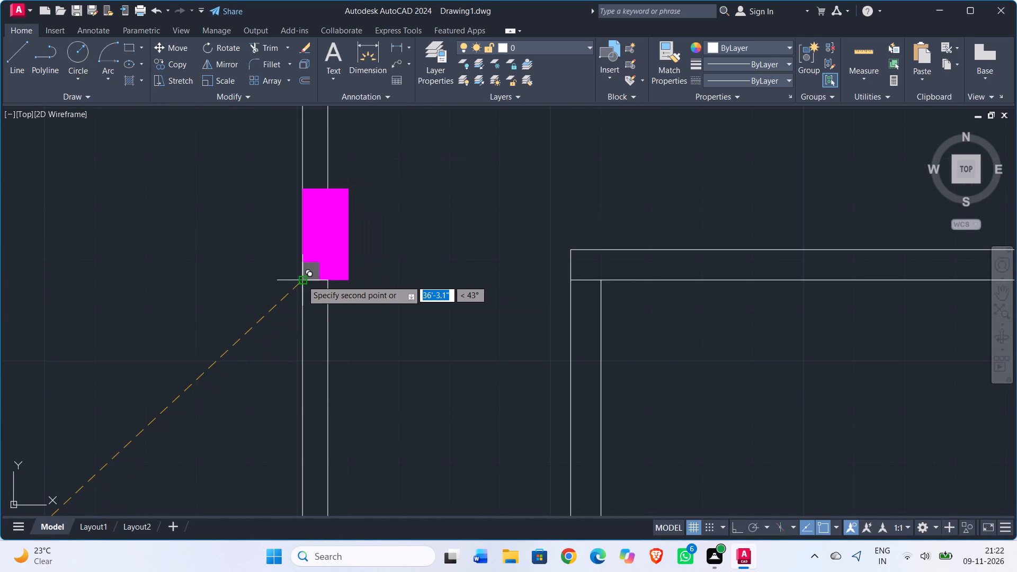
click(301, 280)
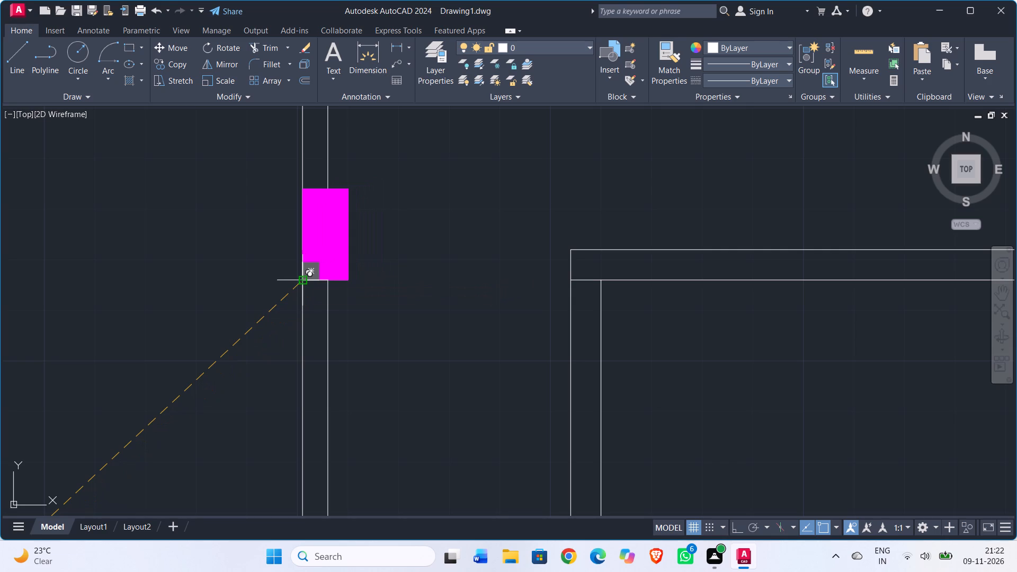
scroll(421, 312, down, 3)
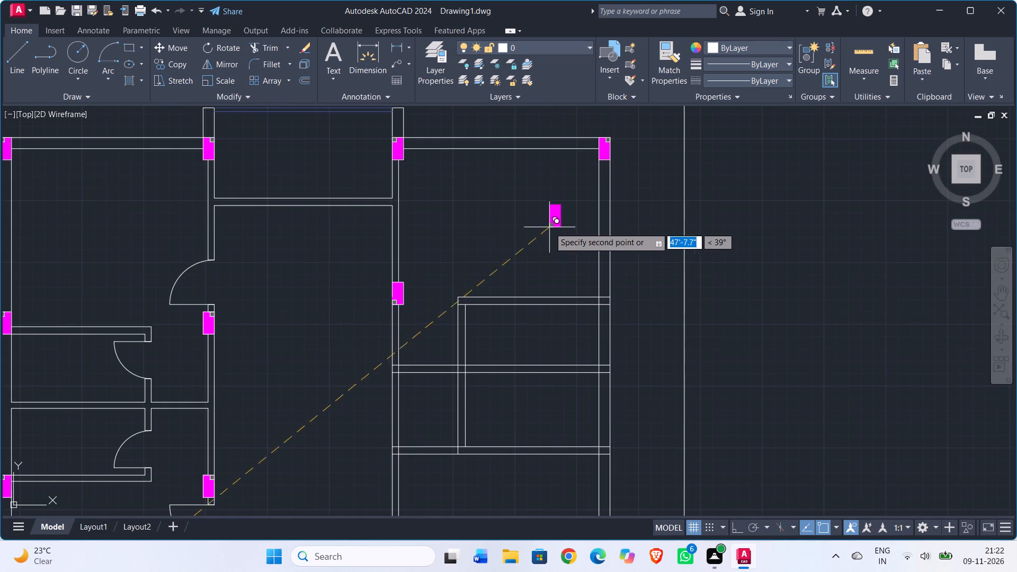
key(Escape)
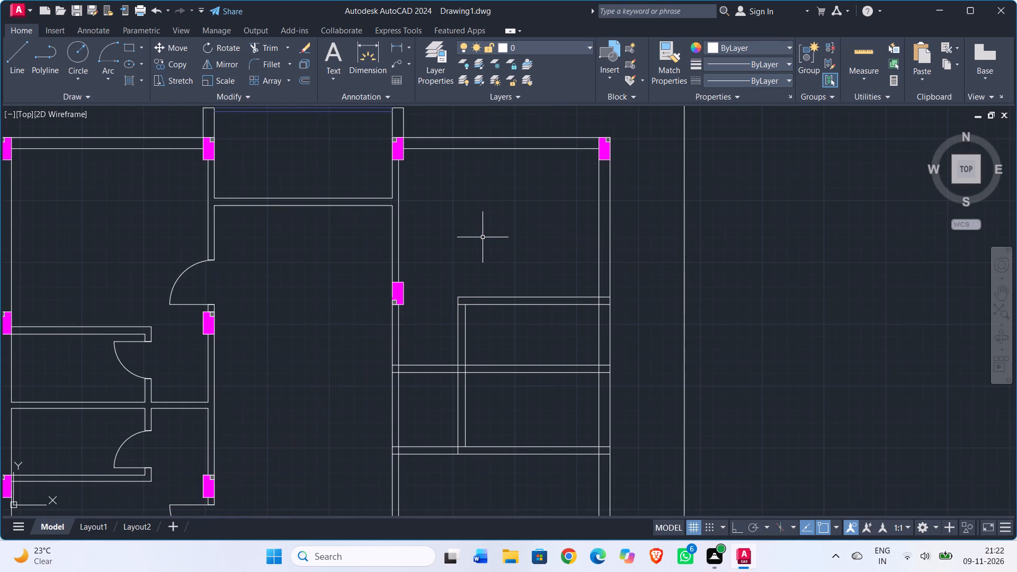
Copy the upright spare column with the southeast corner mark onto the east wall's outer face, level with the first partition's south face.
scroll(481, 237, down, 1)
middle_drag(479, 237, 266, 181)
scroll(768, 383, up, 2)
drag(663, 307, 666, 314)
click(744, 384)
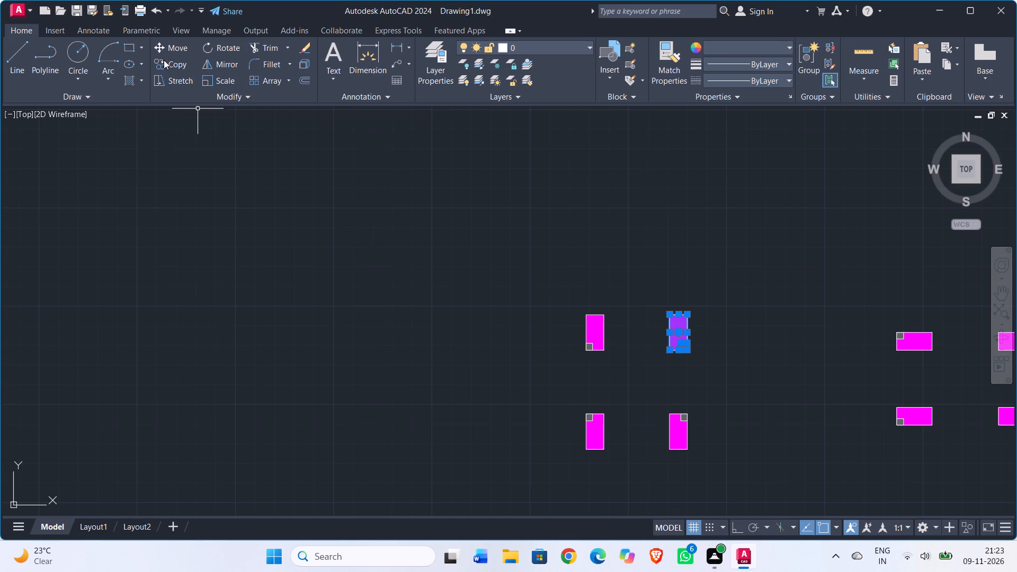
drag(166, 60, 171, 66)
scroll(686, 354, up, 2)
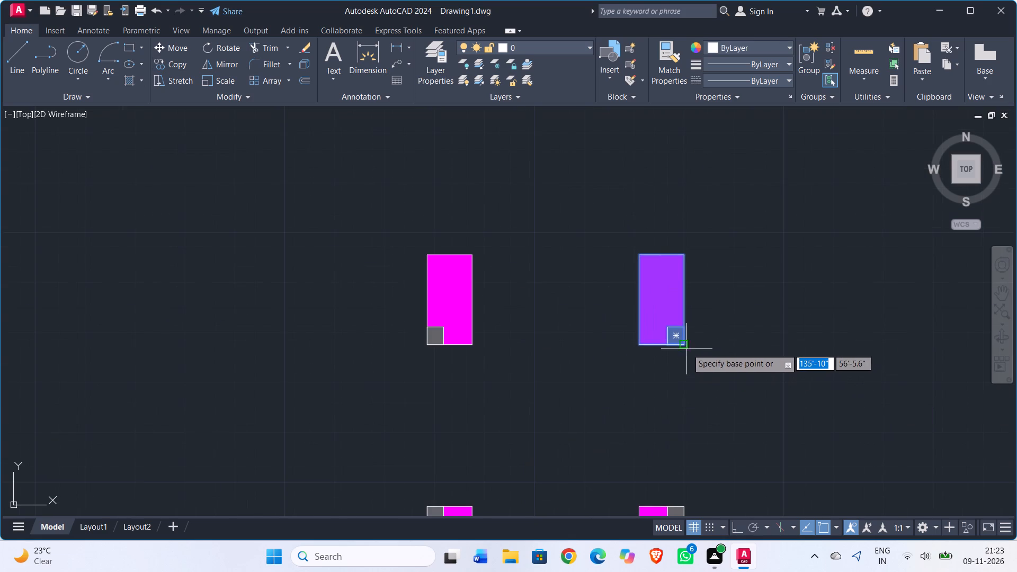
drag(688, 346, 657, 349)
scroll(267, 344, down, 3)
middle_drag(227, 336, 697, 354)
scroll(157, 312, down, 1)
middle_drag(159, 317, 356, 335)
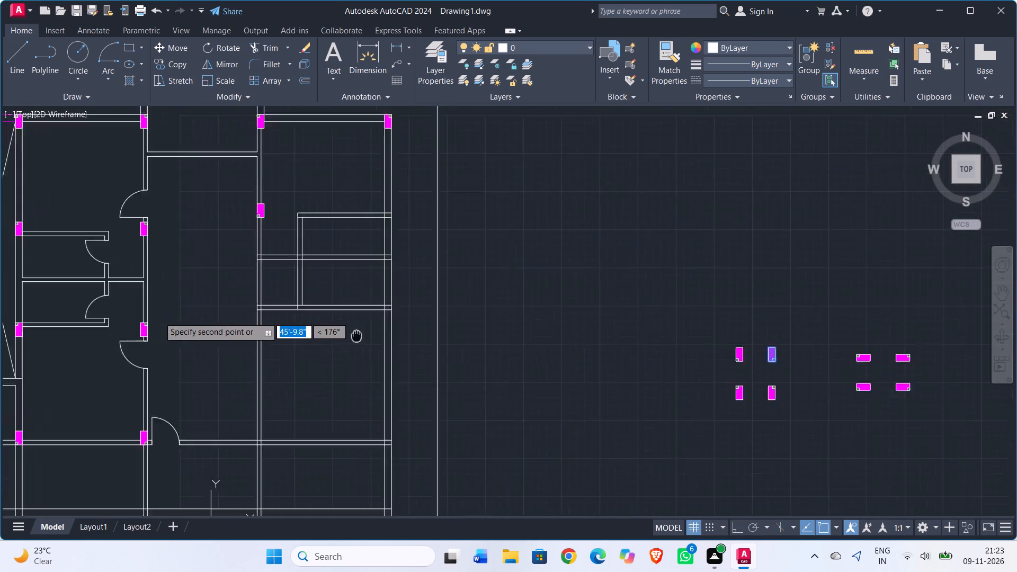
middle_drag(356, 335, 491, 368)
scroll(528, 250, up, 3)
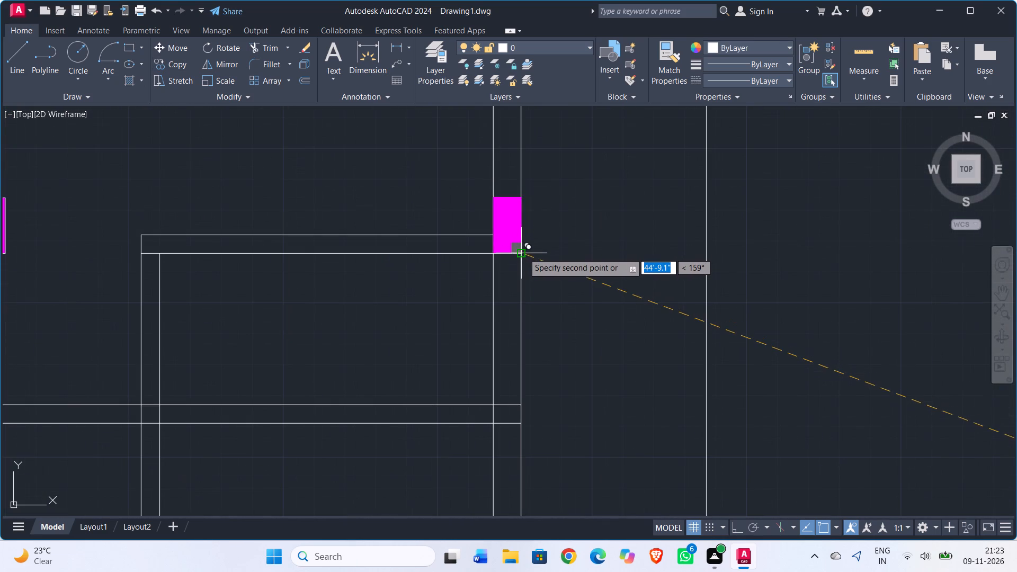
click(523, 253)
key(Escape)
Trim the first partition's south line where it crosses the north-south partition's thickness at the corner.
scroll(354, 309, down, 1)
scroll(306, 323, down, 1)
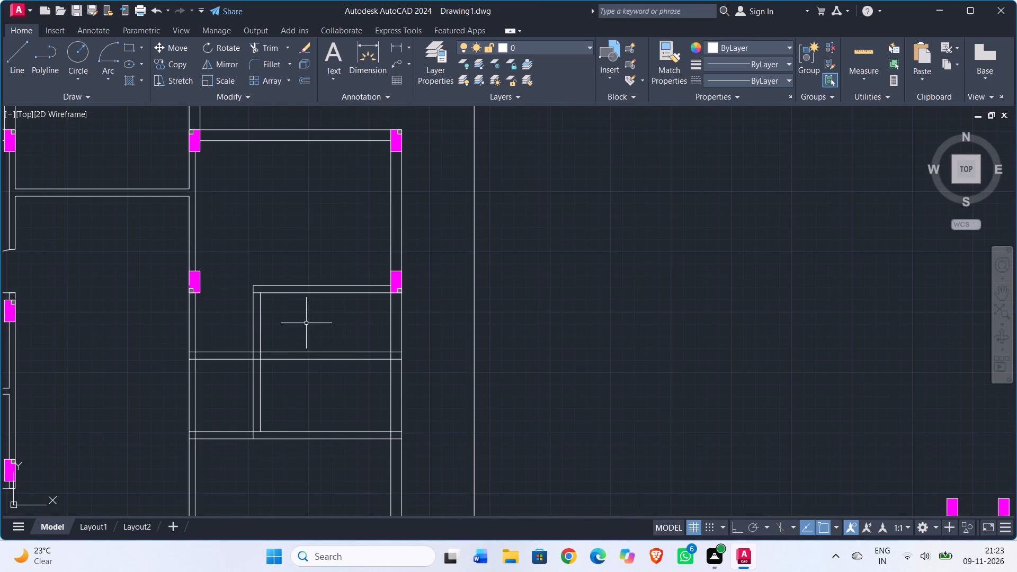
middle_drag(322, 316, 282, 284)
scroll(229, 266, up, 2)
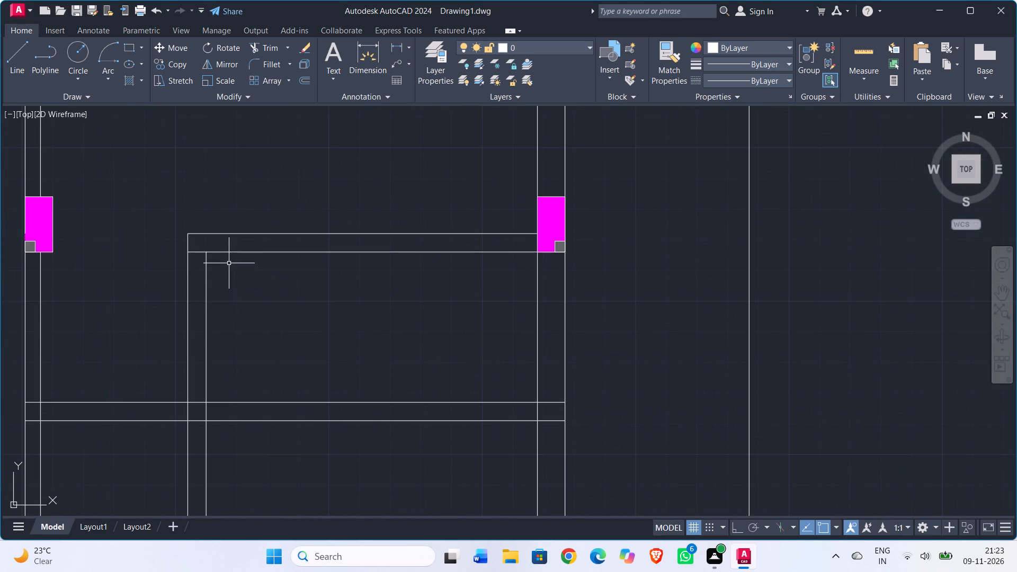
text(tr)
key(Return)
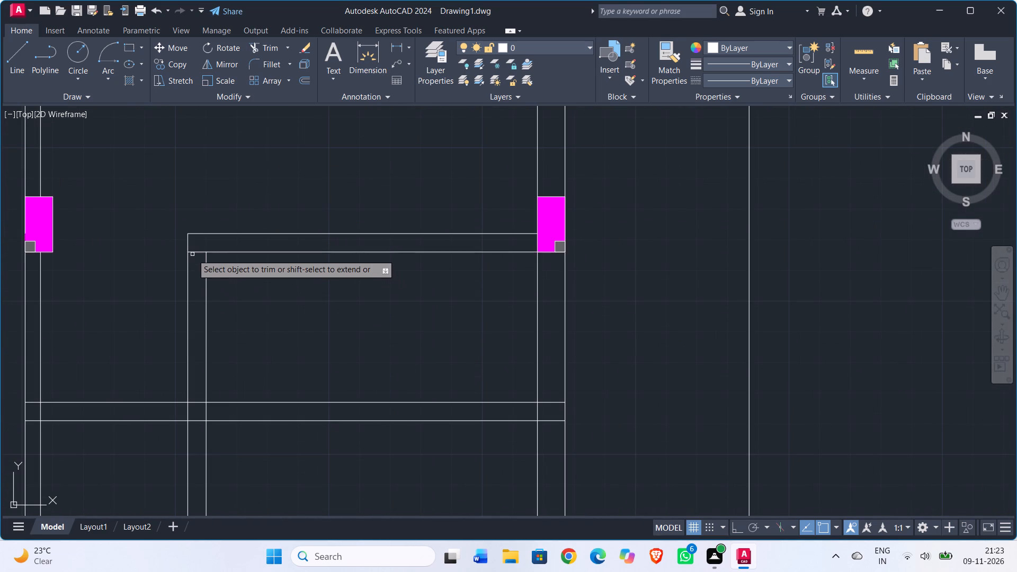
click(193, 252)
key(Escape)
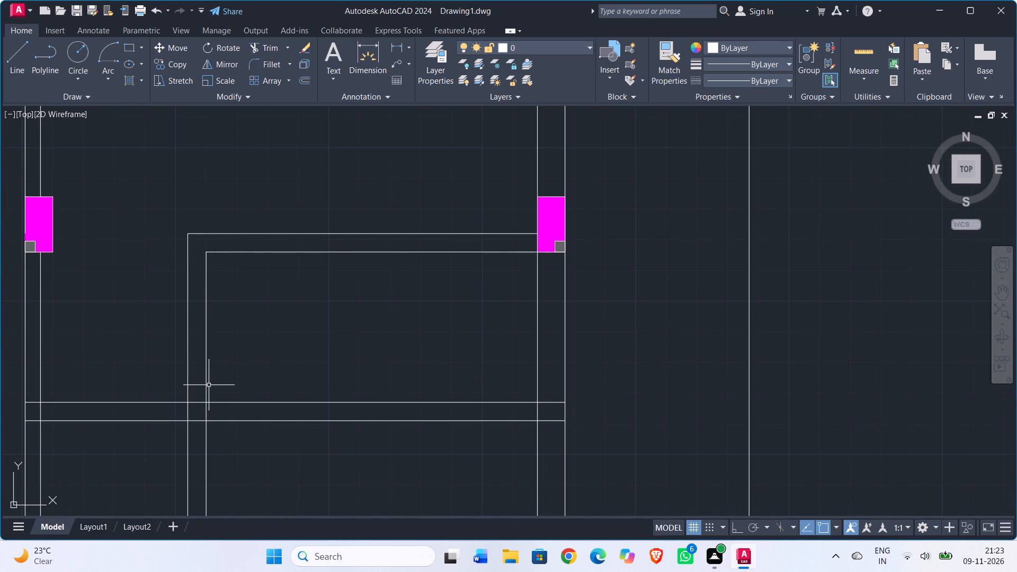
Draw a short line across the first partition's thickness, from the inner corner straight up to its north face.
key(l)
key(Return)
click(205, 253)
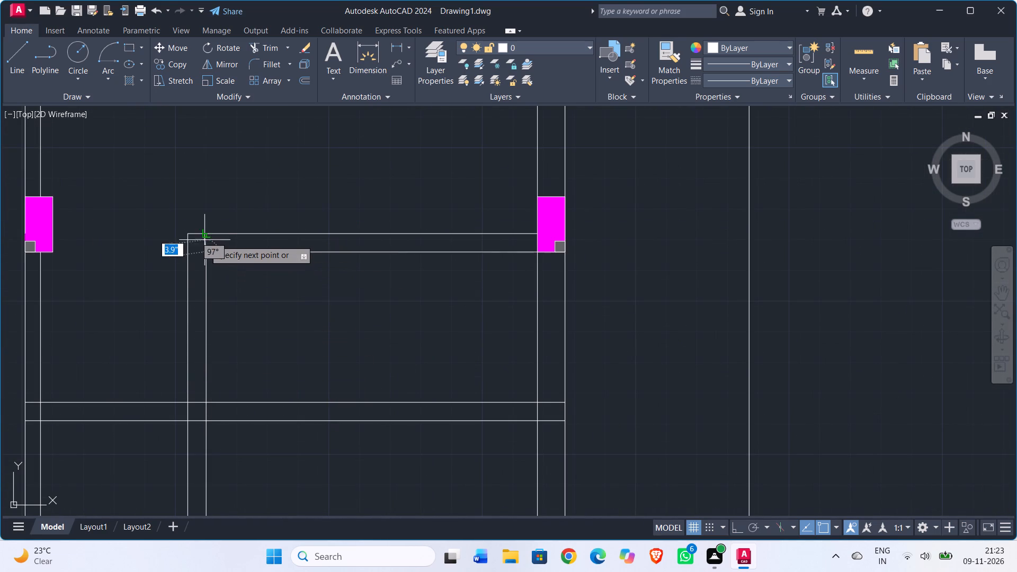
click(204, 235)
key(Escape)
Offset the short cross line 6" east along the first partition wall.
text(of)
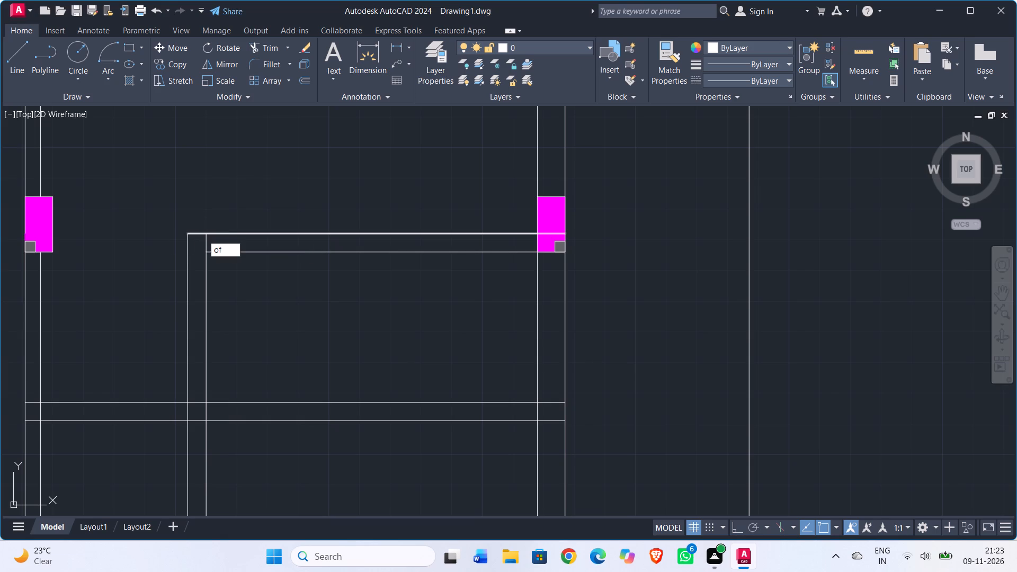
key(Return)
text(6")
key(Return)
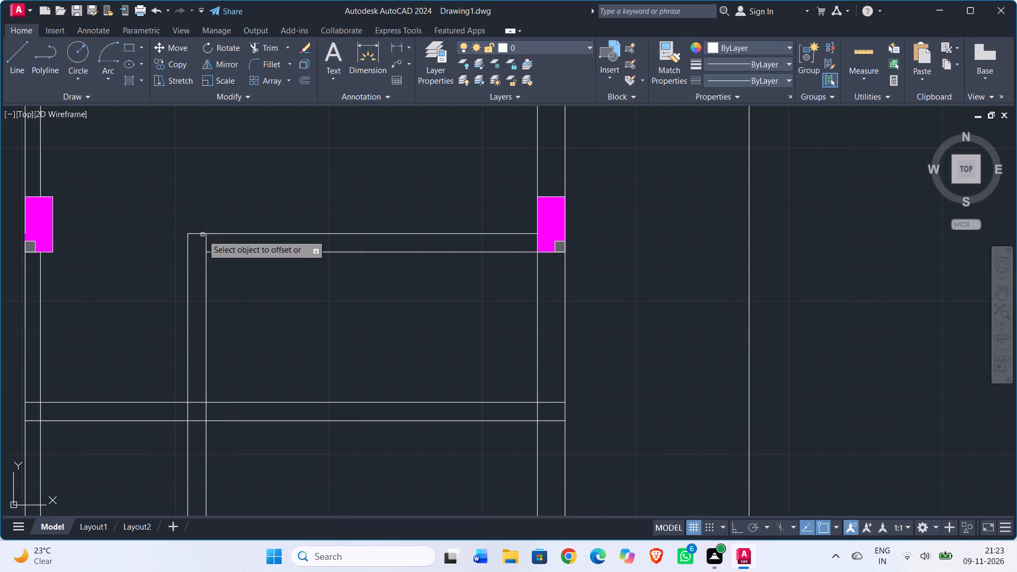
drag(207, 244, 214, 243)
click(261, 241)
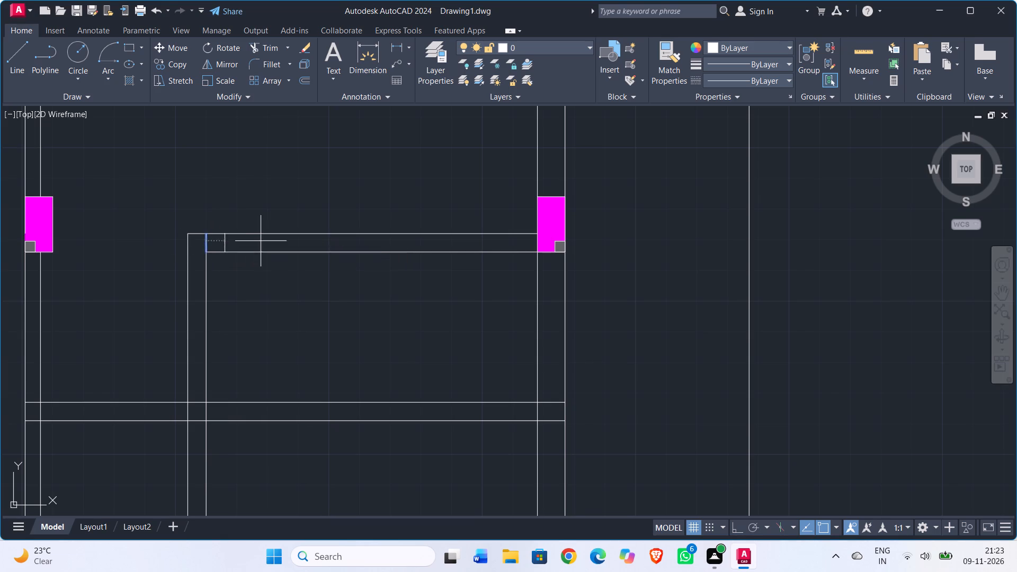
key(Escape)
Offset the east short cross line 2'6" further east along the first partition to mark the opening's far jamb.
text(off)
key(Return)
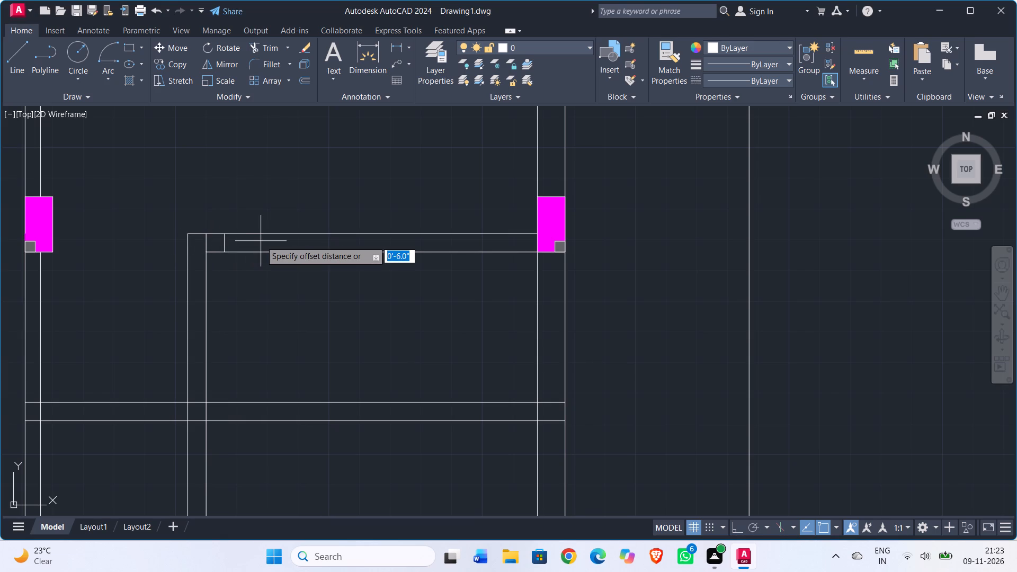
text(2'6")
key(Return)
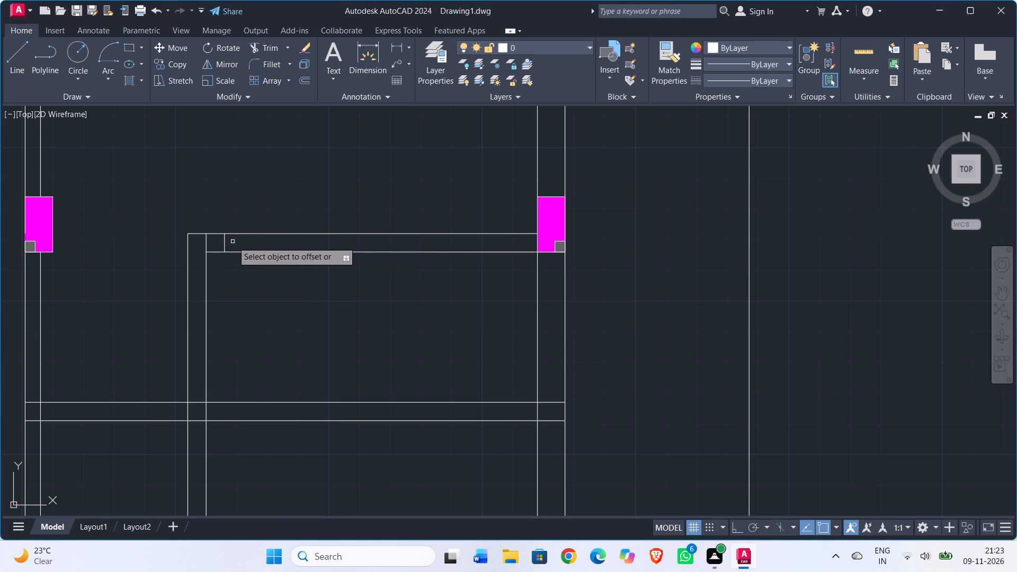
drag(224, 244, 237, 244)
click(338, 239)
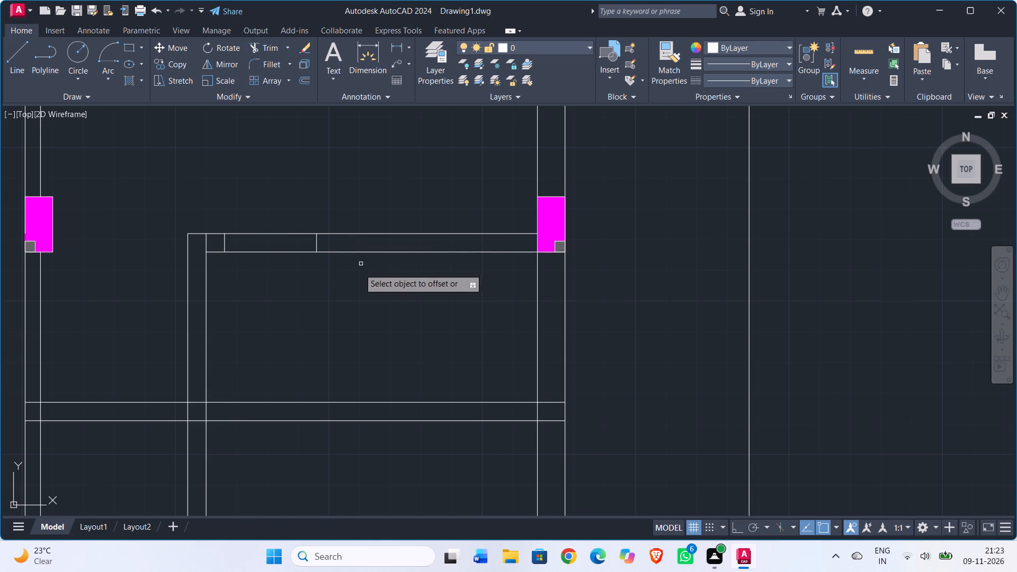
key(Escape)
Trim the south partition's north line and the north-south partition's west line where they overlap at their junction.
scroll(258, 362, down, 1)
middle_drag(261, 348, 277, 249)
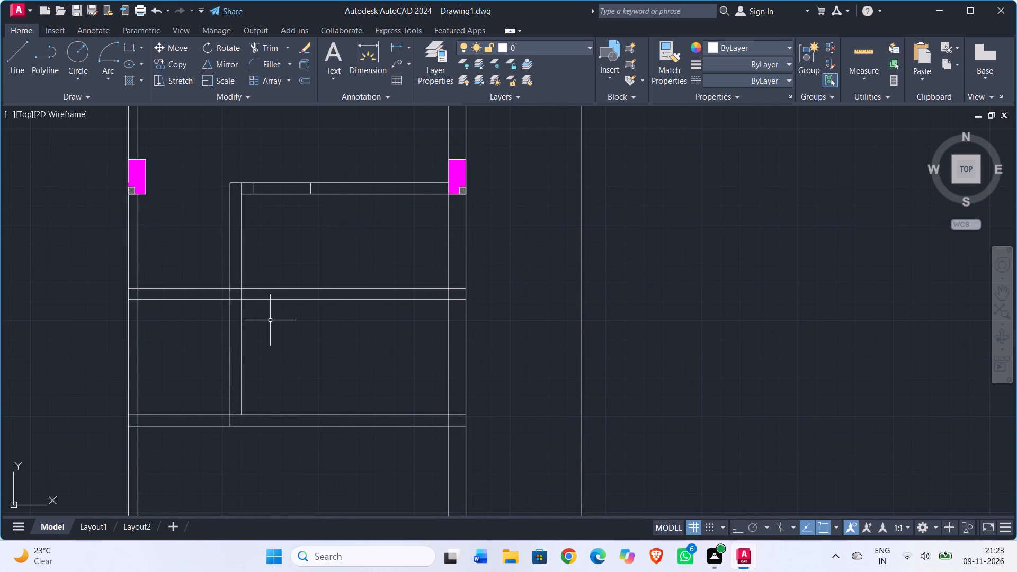
scroll(270, 413, up, 1)
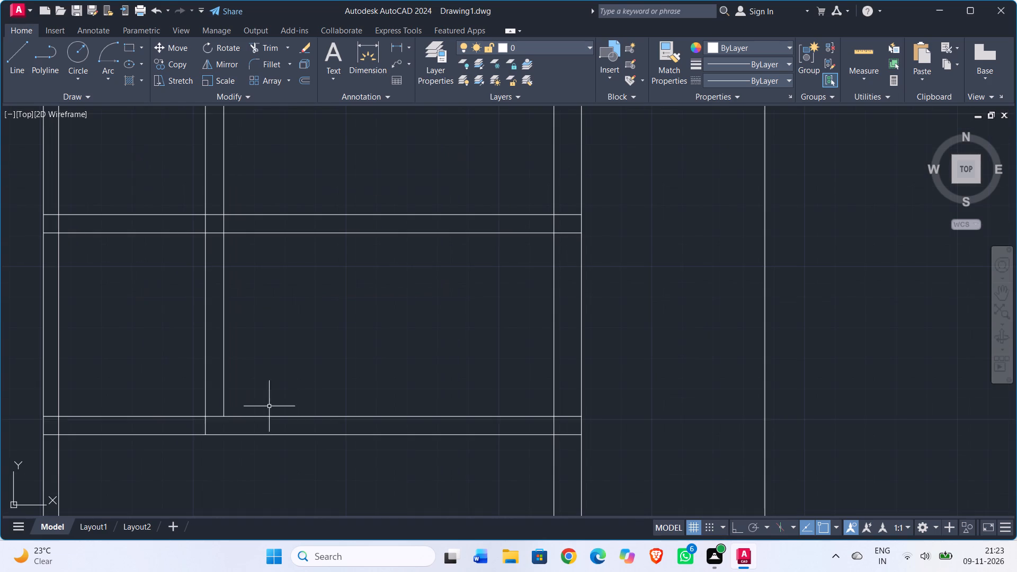
key(t)
key(r)
key(Return)
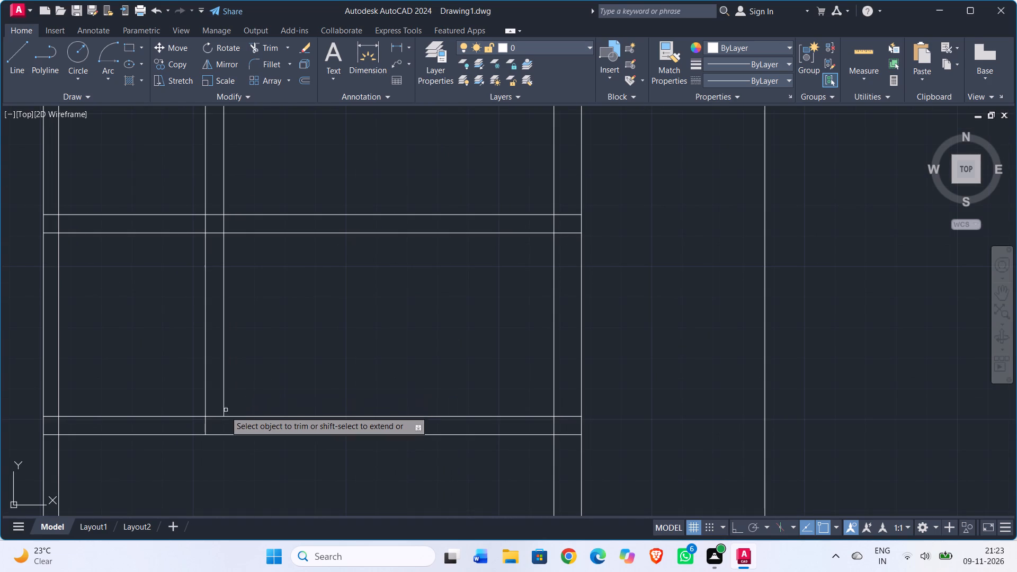
click(212, 416)
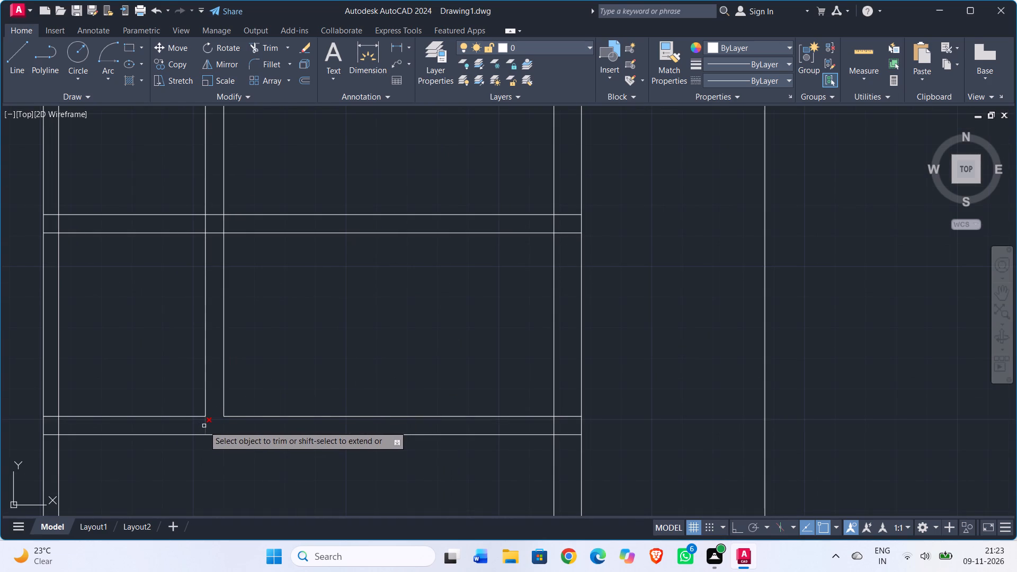
click(204, 426)
Trim all four wall lines where the north-south partition crosses the middle partition, leaving an open junction.
drag(195, 224, 219, 229)
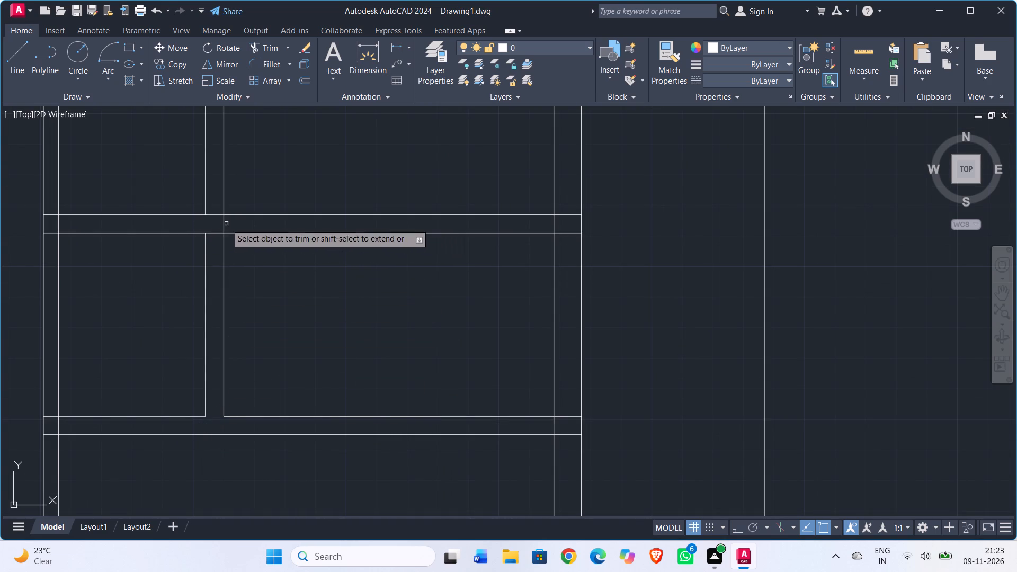
click(226, 224)
click(212, 223)
drag(220, 208, 220, 214)
click(214, 240)
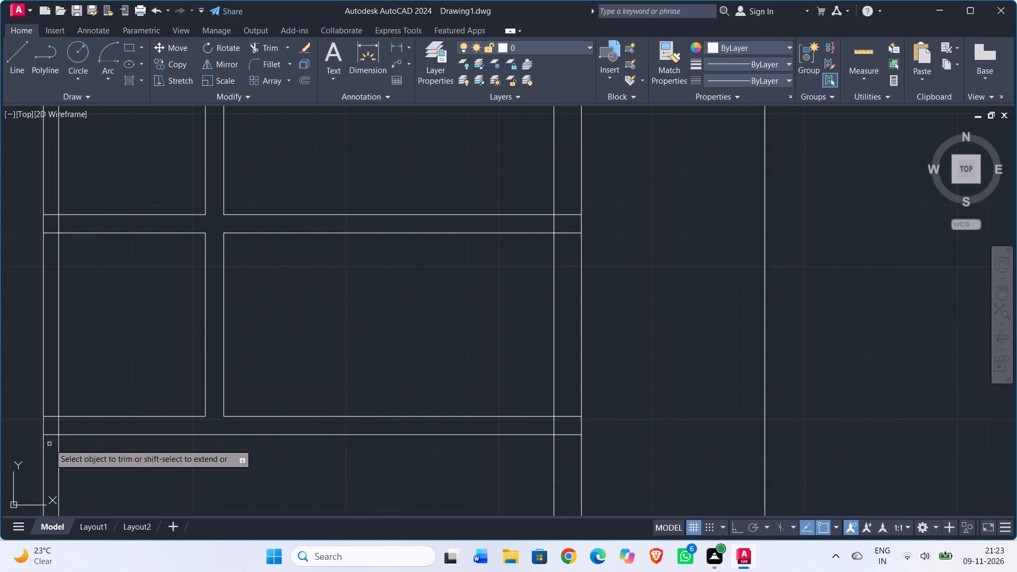
key(Escape)
Draw a short line across the north-south partition's thickness at its south end, along the south partition's north face.
scroll(278, 385, down, 1)
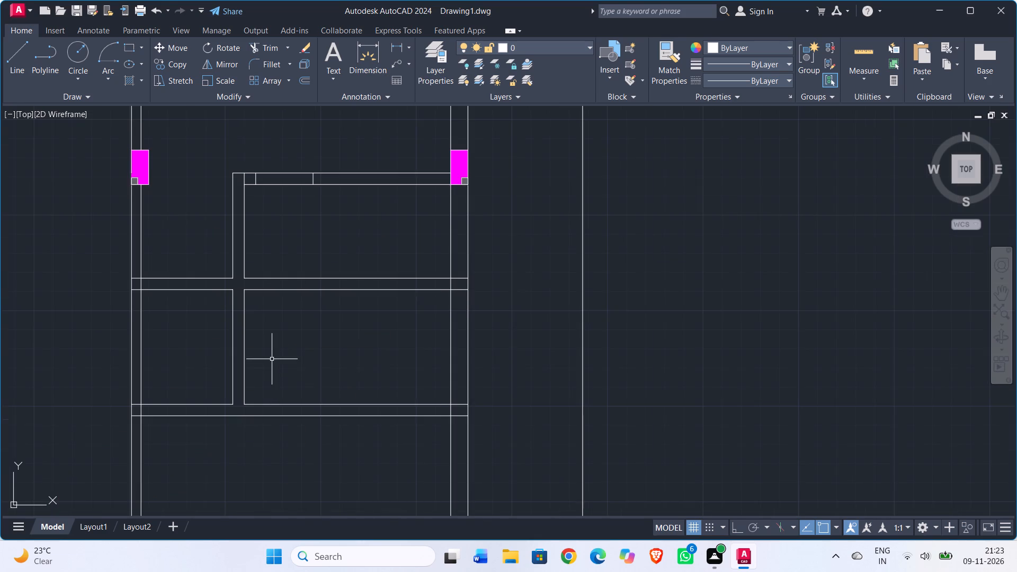
middle_drag(272, 359, 238, 355)
key(l)
key(Return)
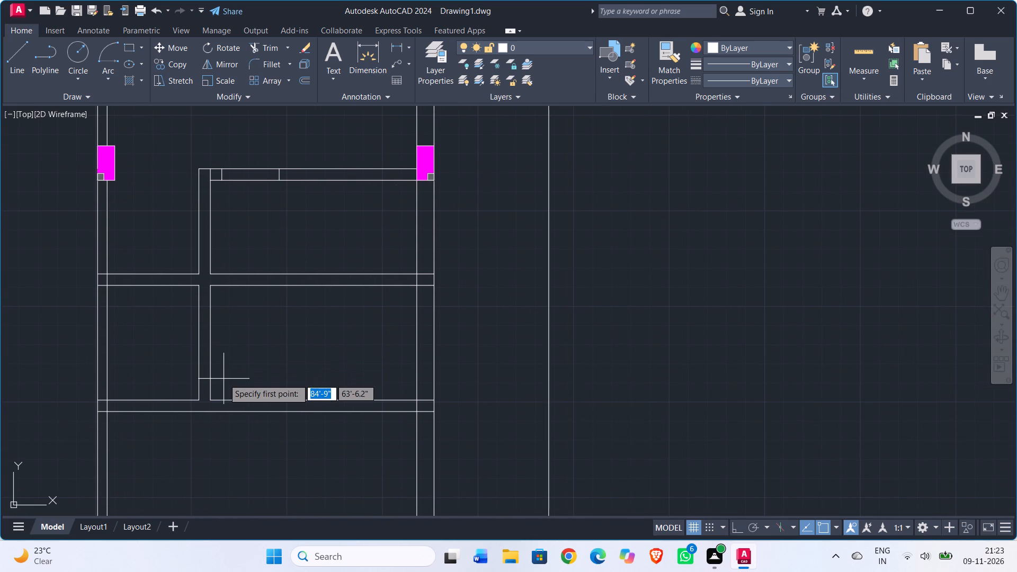
scroll(224, 390, up, 1)
click(204, 409)
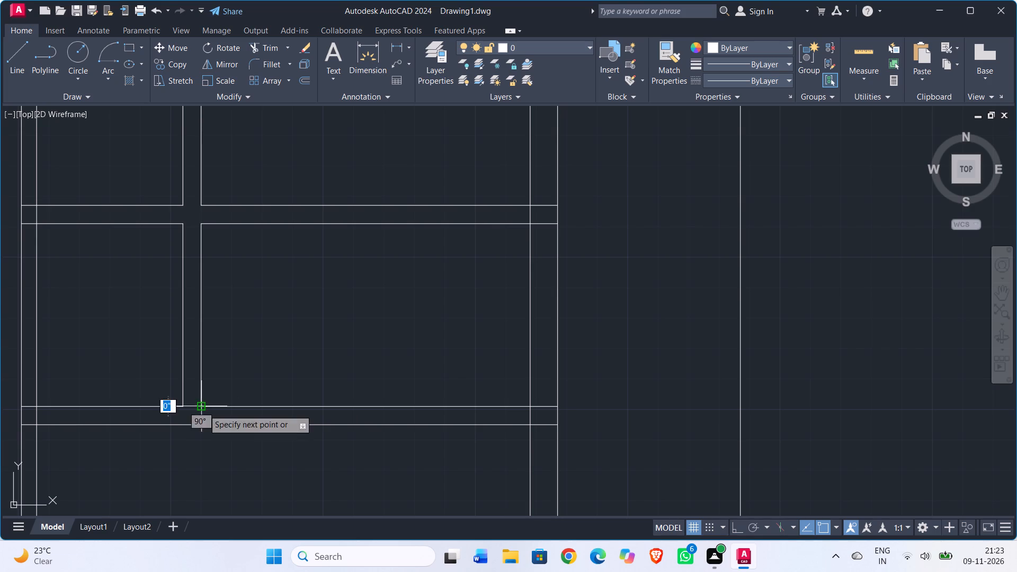
click(182, 406)
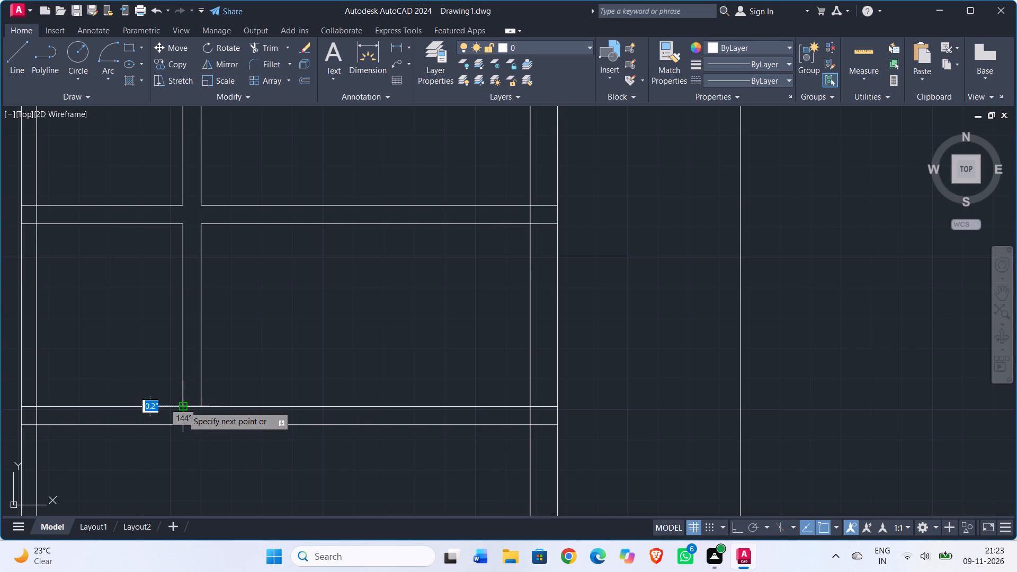
key(Escape)
Offset the short cross line at the partition's south end 6" north.
text(off)
key(Return)
text(6")
key(Return)
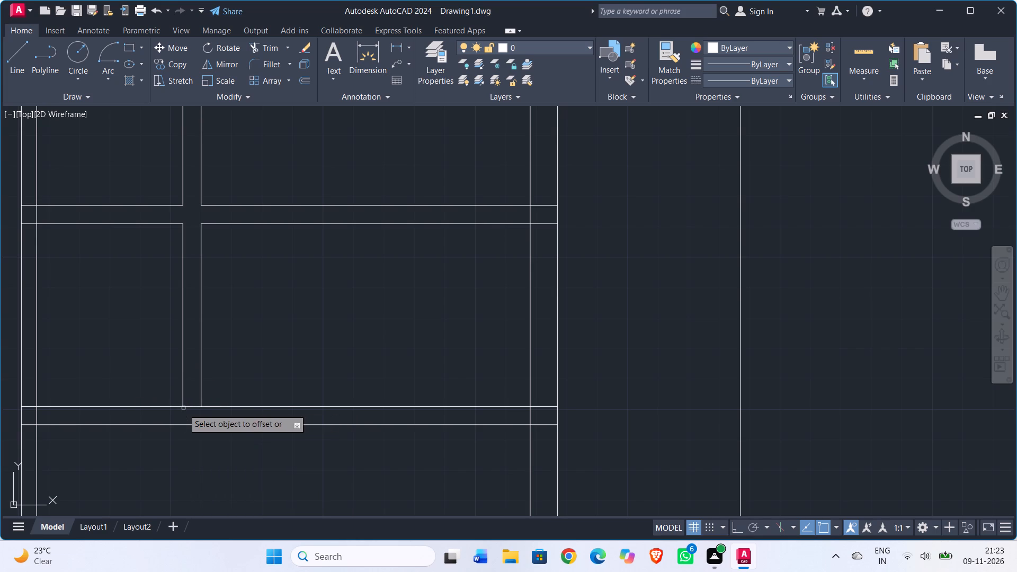
click(194, 406)
click(191, 365)
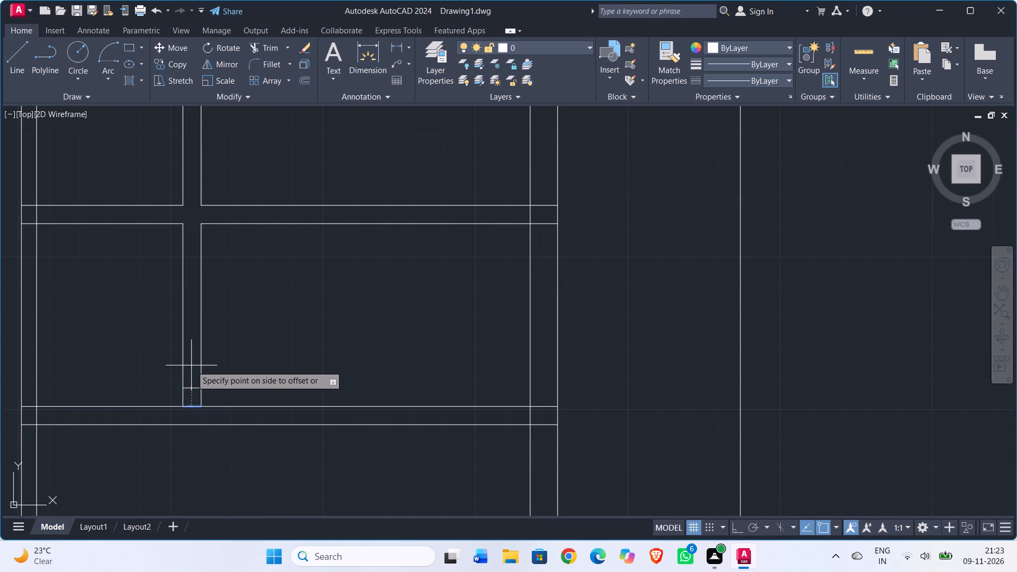
key(Escape)
Offset the upper short cross line 2'6" further north in the north-south partition to mark the opening's other jamb.
text(off)
key(Return)
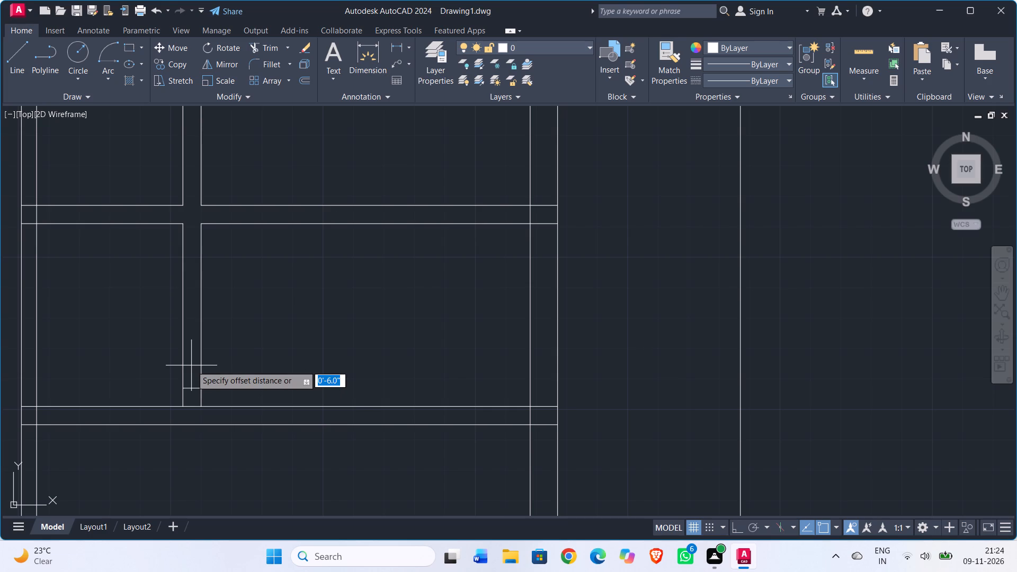
text(2'6")
key(Return)
click(193, 389)
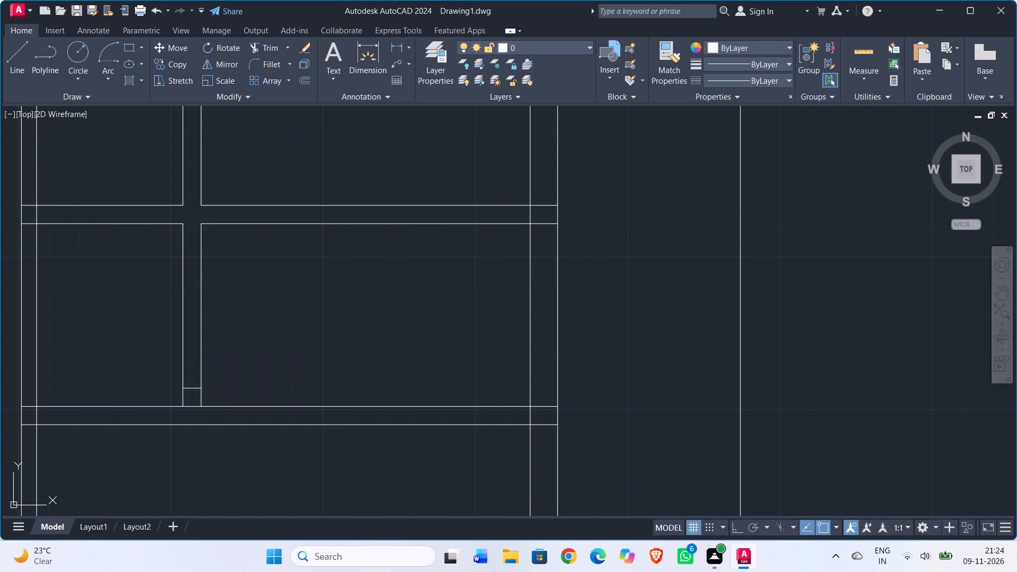
click(193, 348)
key(Escape)
With Ortho on, draw a 2'6" door-leaf line east from the west end of the north-south opening's south jamb.
key(l)
key(Return)
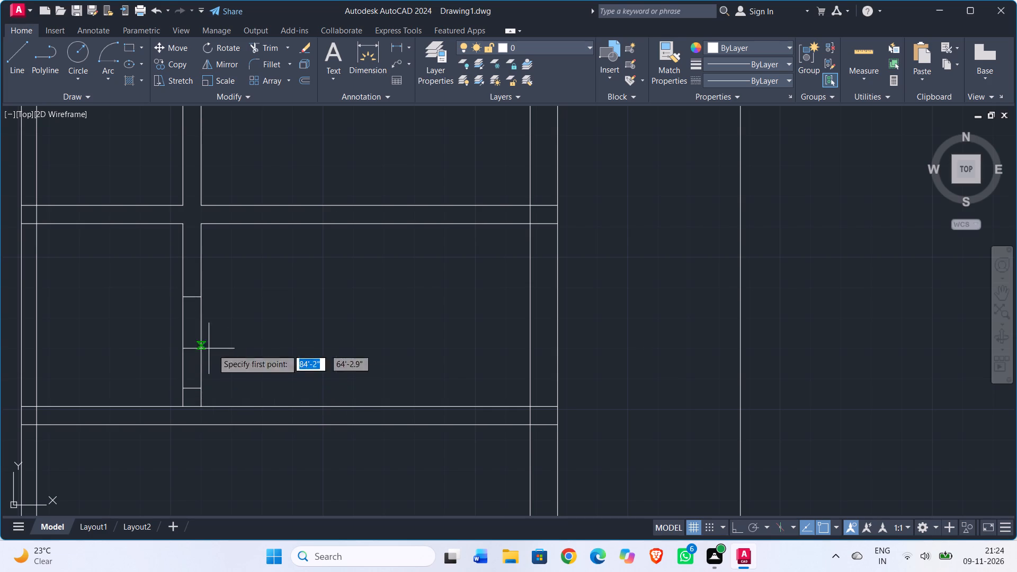
click(741, 526)
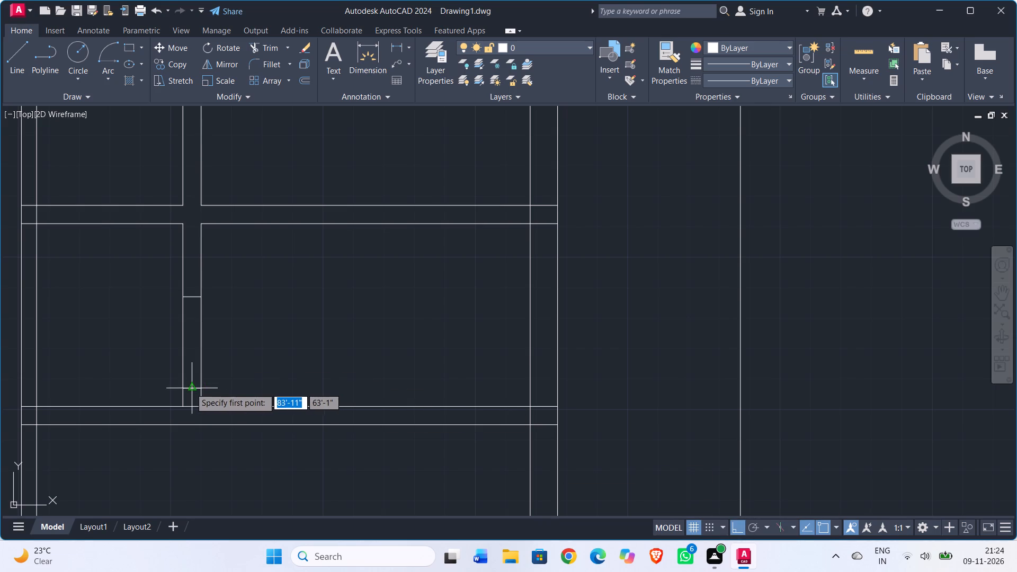
scroll(181, 390, up, 1)
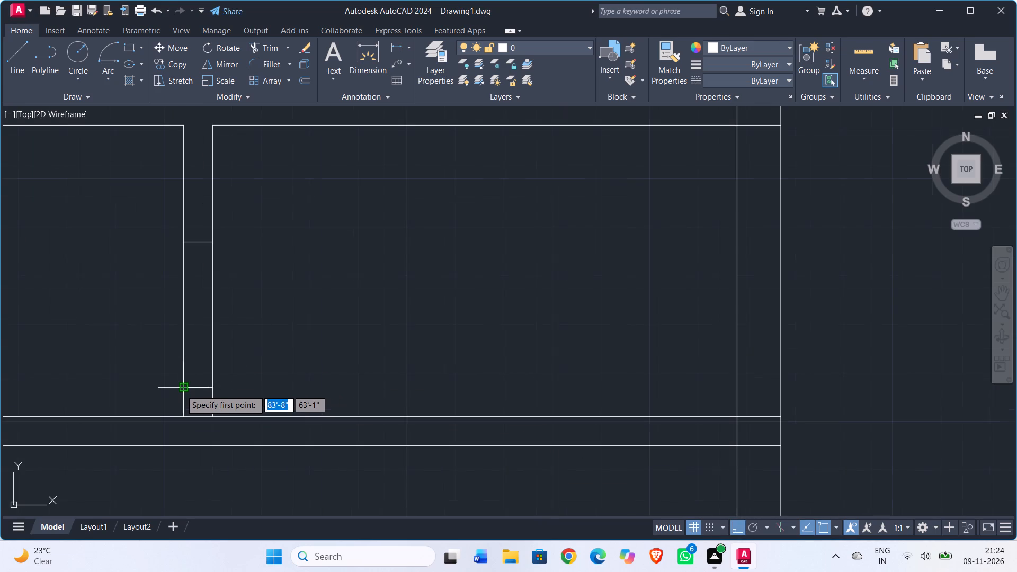
click(181, 390)
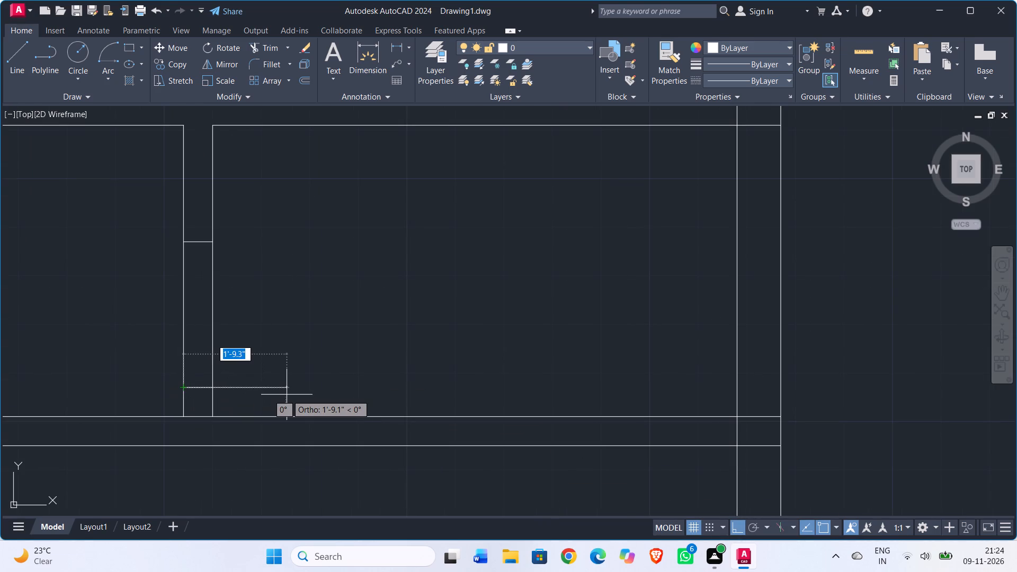
key(2)
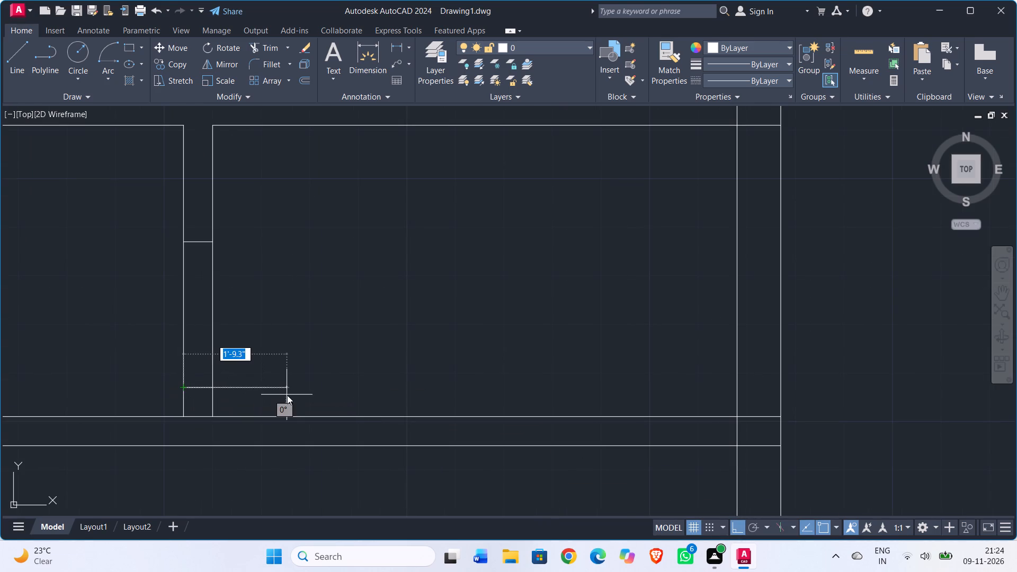
text('6")
key(Return)
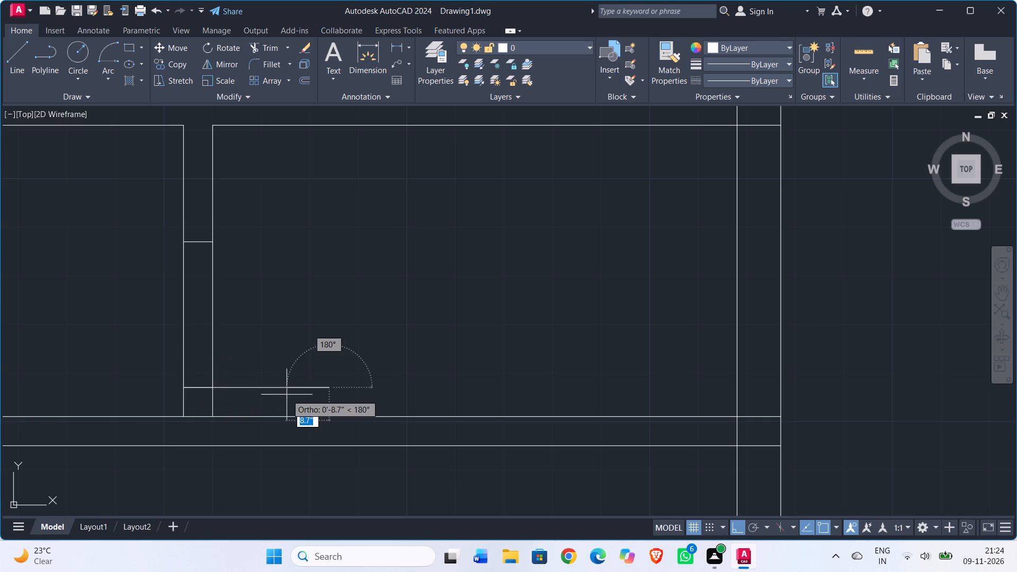
key(Escape)
Draw a 2'6" door-leaf line south from the north end of the west jamb in the first partition's opening.
scroll(438, 202, down, 1)
middle_drag(438, 202, 382, 393)
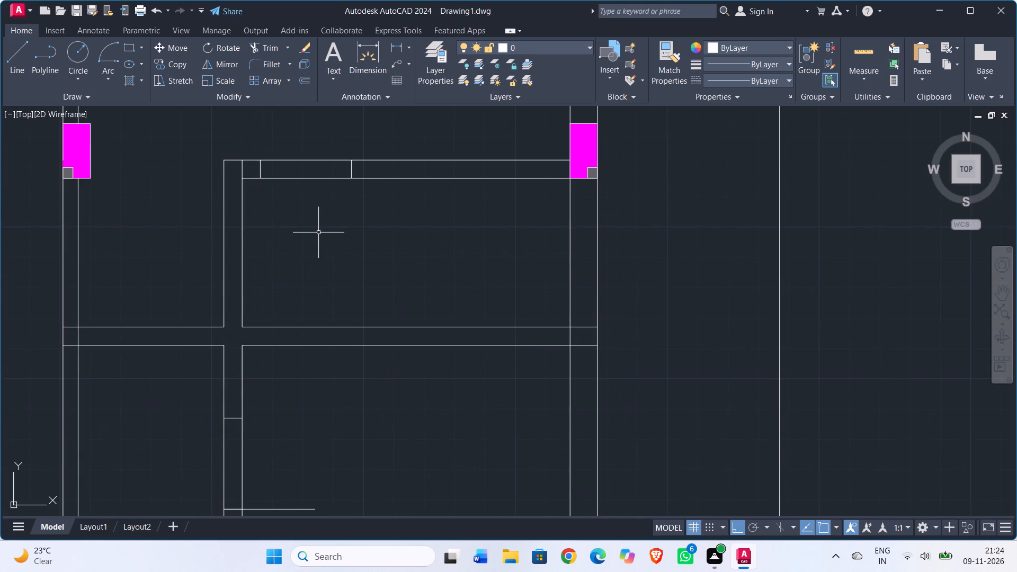
key(l)
key(Return)
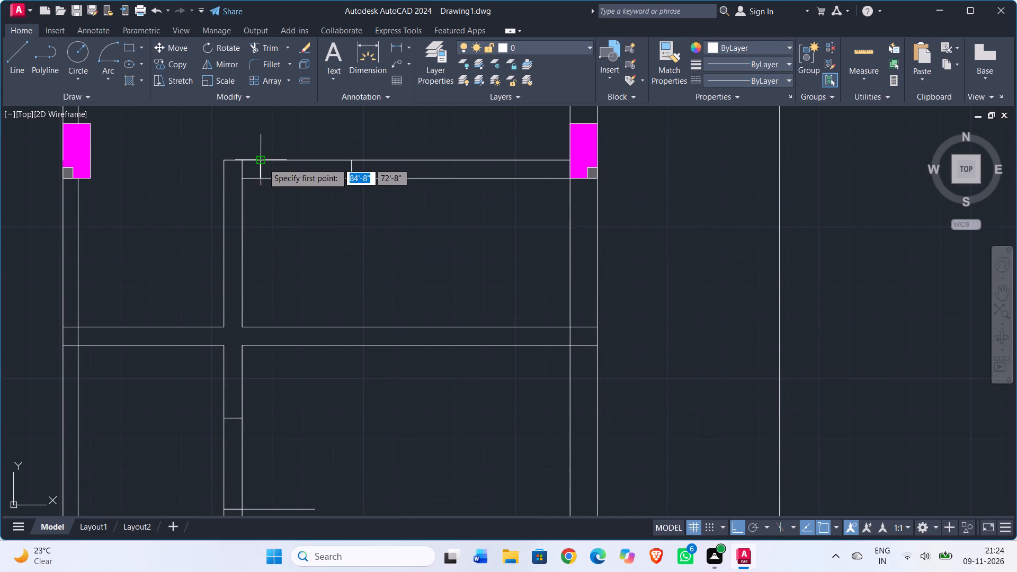
click(263, 163)
text(2'6")
key(Return)
key(Escape)
Draw the door-swing arc from the east leaf end to the north jamb, centred on the north-south opening's south jamb.
middle_drag(305, 273, 310, 210)
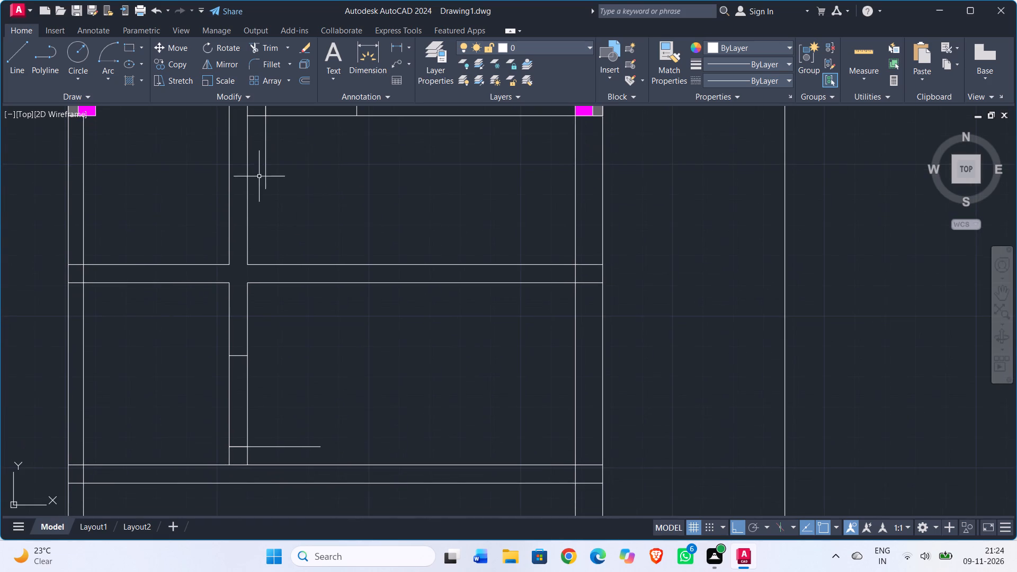
click(111, 47)
click(319, 444)
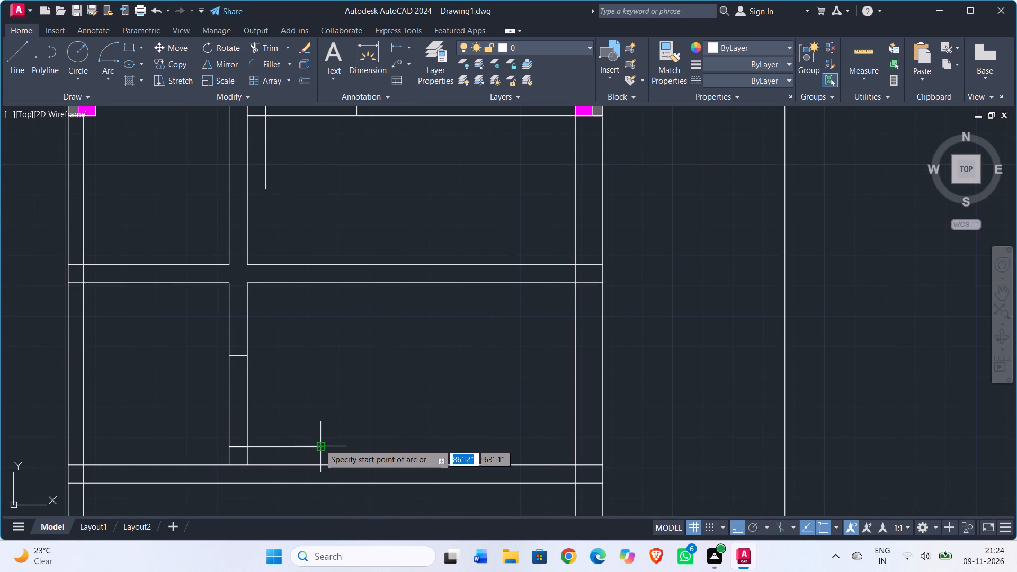
click(228, 449)
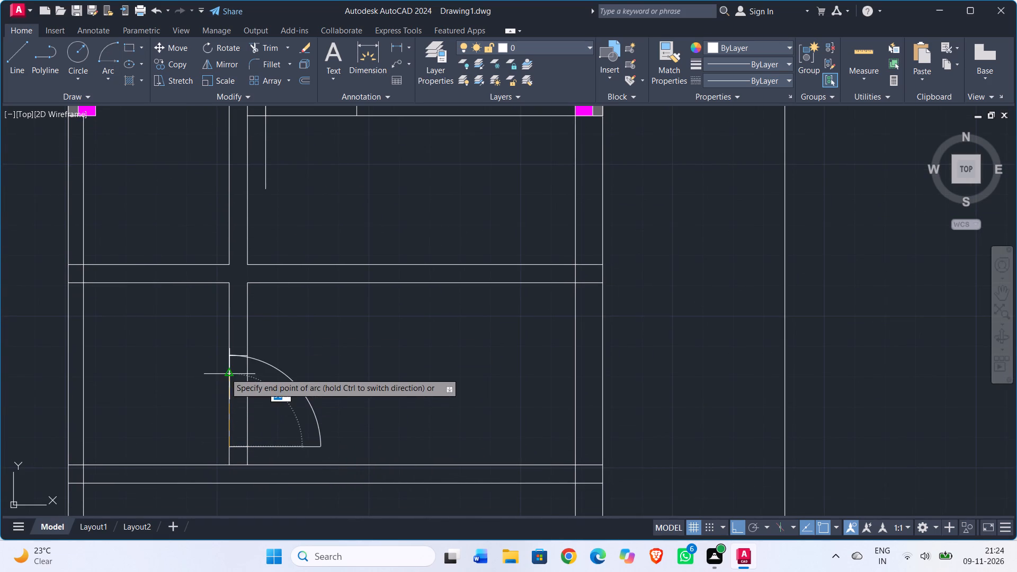
click(226, 358)
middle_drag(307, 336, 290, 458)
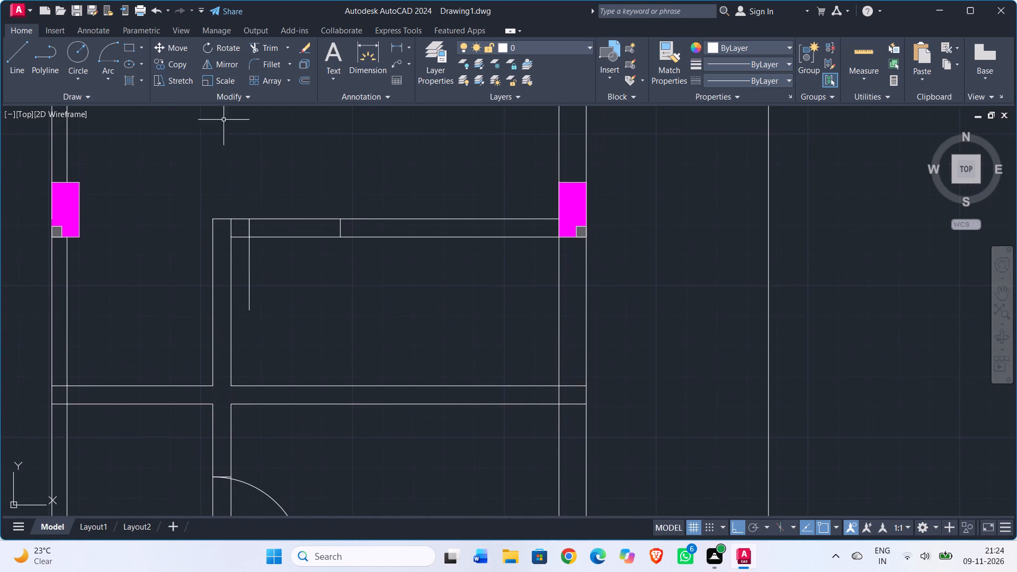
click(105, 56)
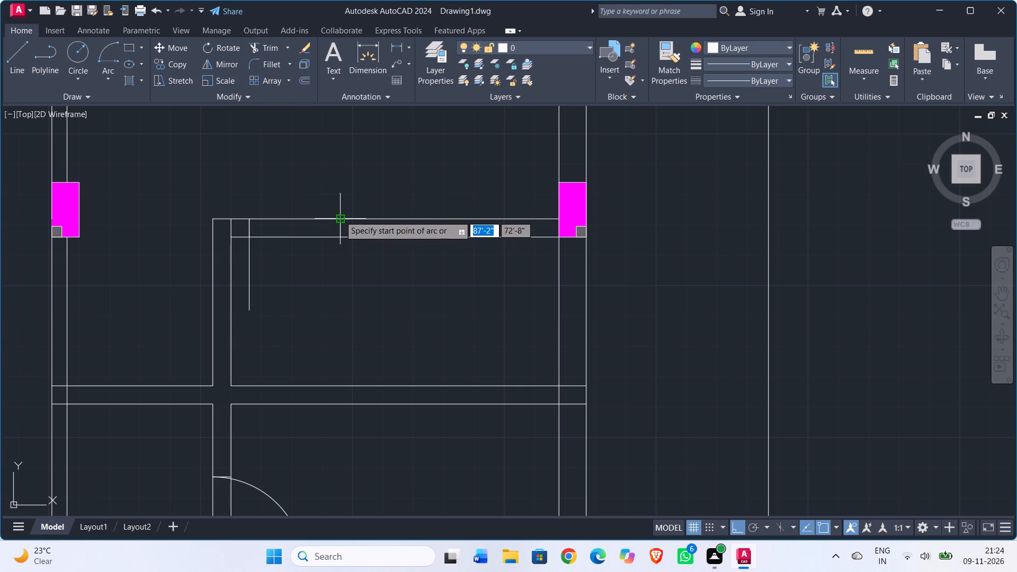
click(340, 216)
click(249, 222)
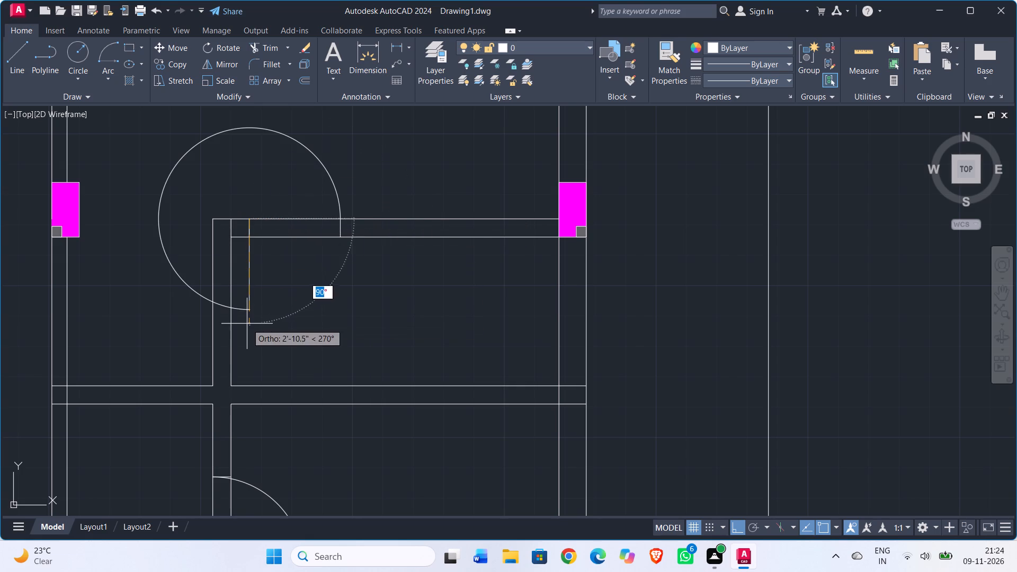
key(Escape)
Draw the first partition's door-swing arc from the leaf's south end to the east jamb, centred on the west jamb's north end.
click(108, 49)
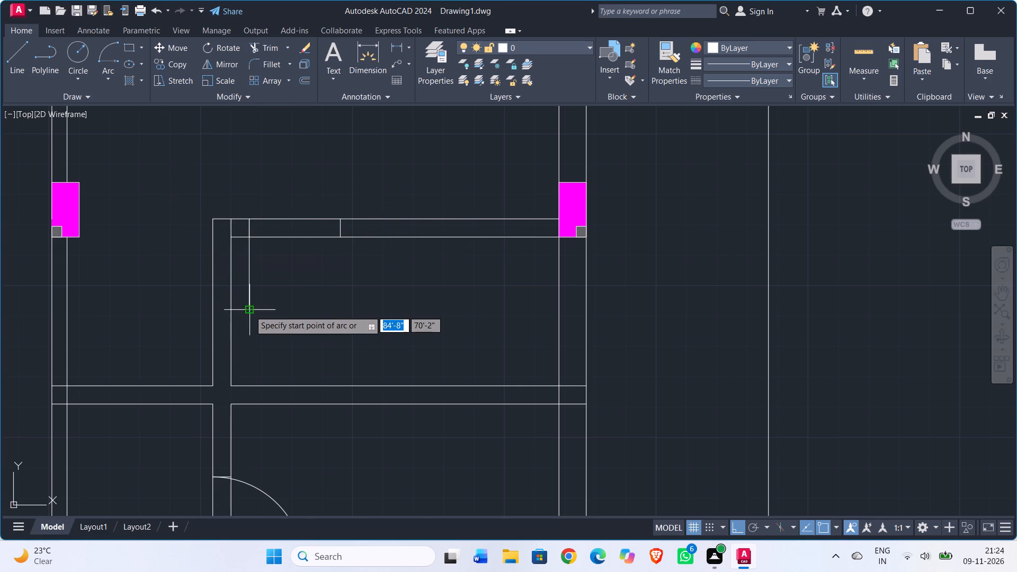
click(249, 310)
click(247, 218)
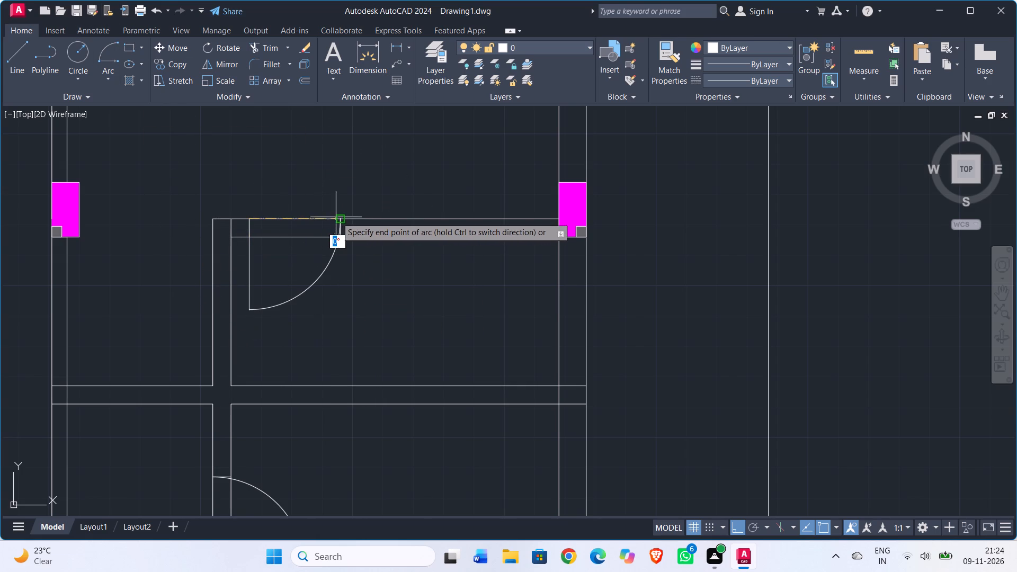
click(341, 219)
key(Escape)
Trim the first partition's north and south lines across the door opening between its jambs.
key(t)
key(r)
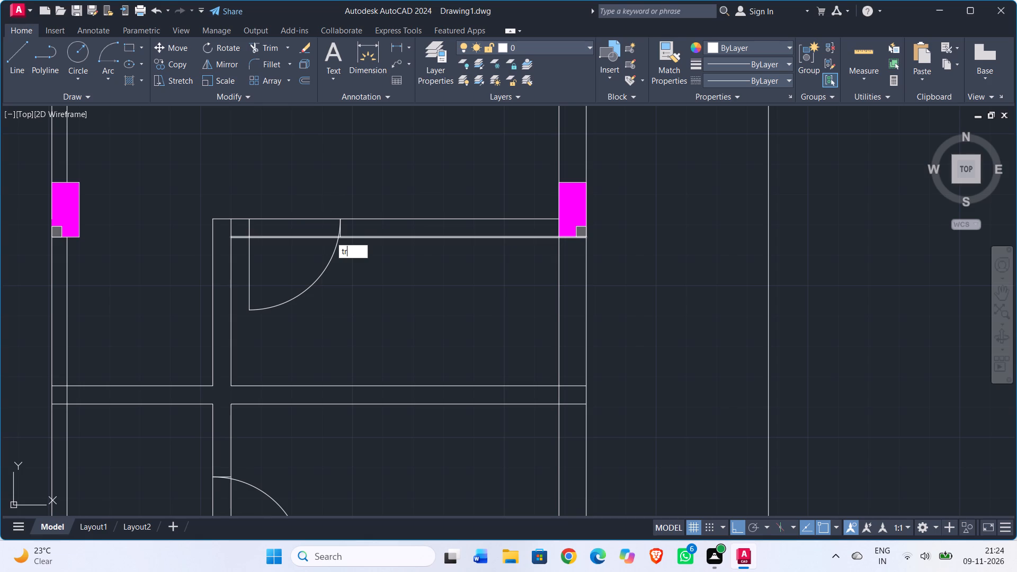
key(Return)
scroll(288, 238, up, 1)
click(287, 240)
click(294, 177)
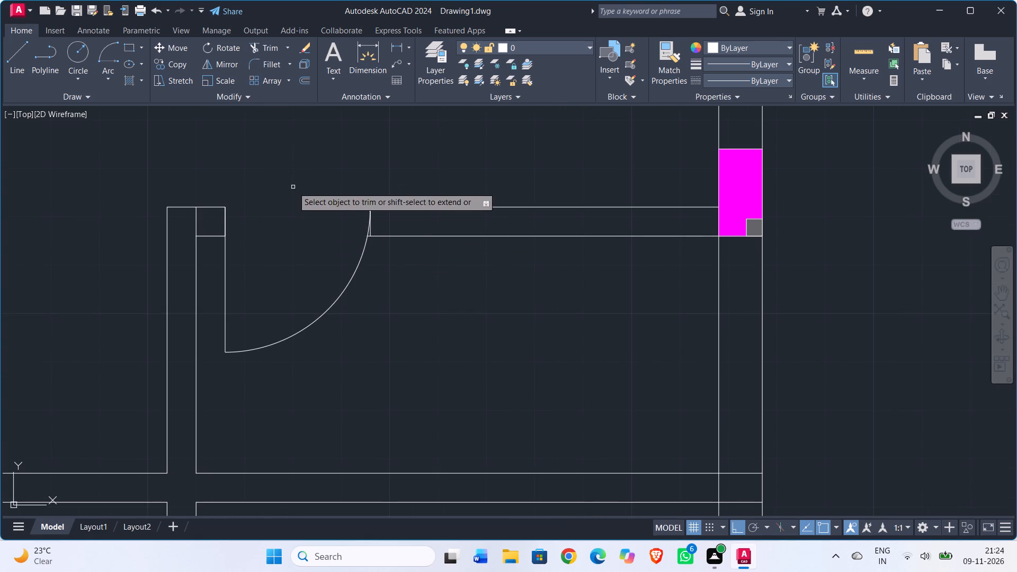
Trim the south-line leftover at the first partition's east jamb and the line crossing its corner with the north-south partition.
scroll(359, 246, up, 4)
click(358, 201)
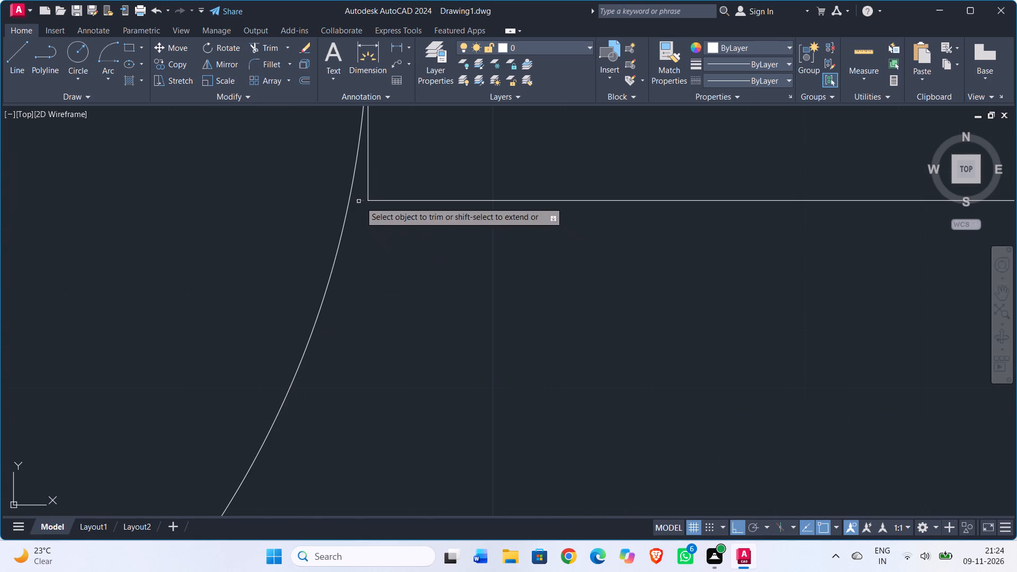
scroll(358, 257, down, 4)
scroll(197, 254, up, 1)
click(197, 254)
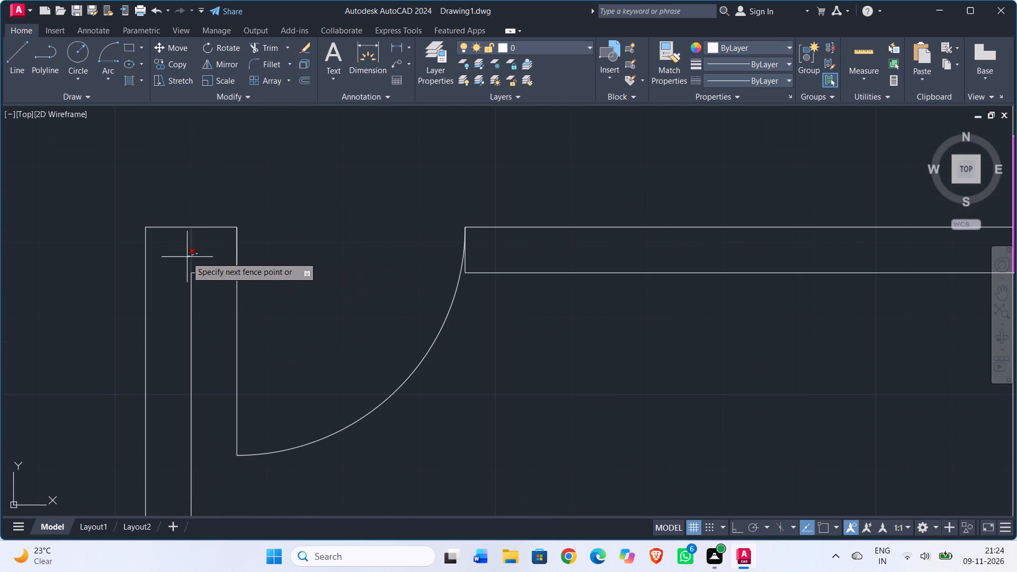
click(186, 257)
scroll(264, 243, up, 3)
scroll(259, 239, down, 4)
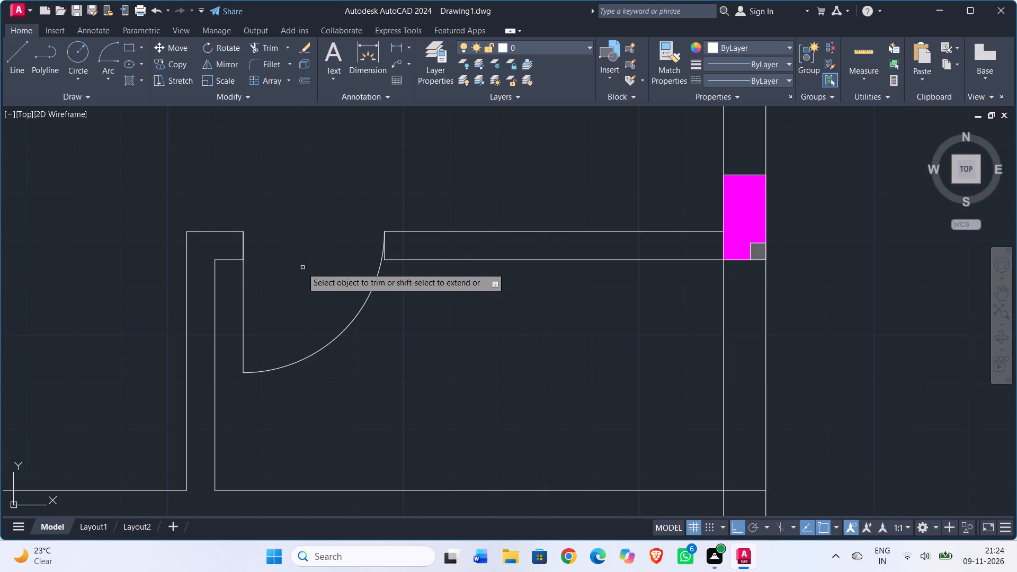
Trim the north-south partition's two lines across its door opening, including the leftover between the north jamb and the swing arc.
scroll(302, 267, down, 1)
middle_drag(301, 267, 365, 156)
middle_drag(339, 360, 344, 250)
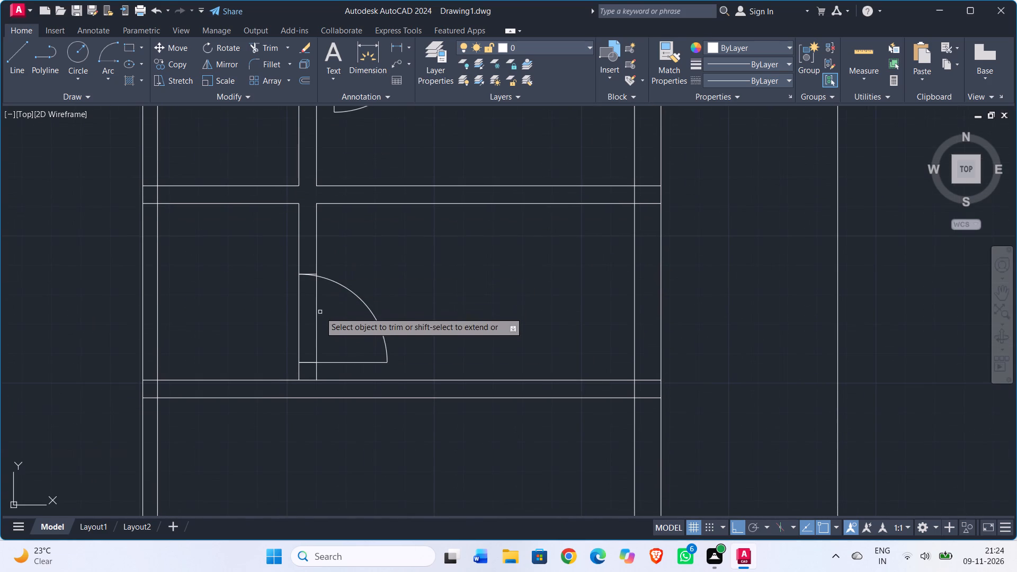
drag(320, 313, 312, 315)
click(288, 316)
scroll(310, 271, up, 5)
click(350, 292)
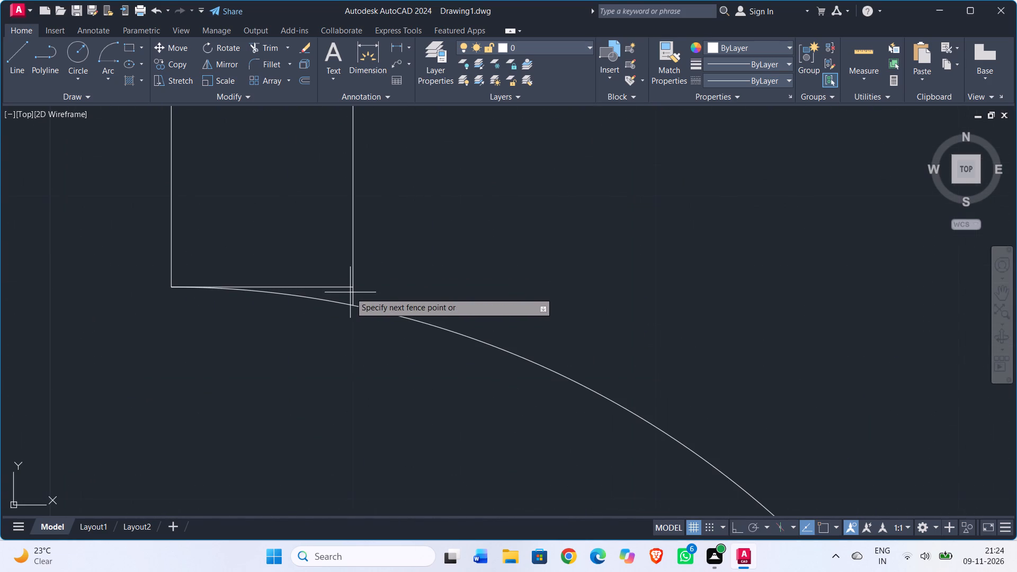
click(365, 293)
Open the lower partition's north line below the door stub and extend the stub's west line to the partition's south line.
scroll(387, 289, down, 4)
scroll(344, 345, down, 1)
middle_drag(344, 345, 331, 265)
scroll(346, 338, up, 2)
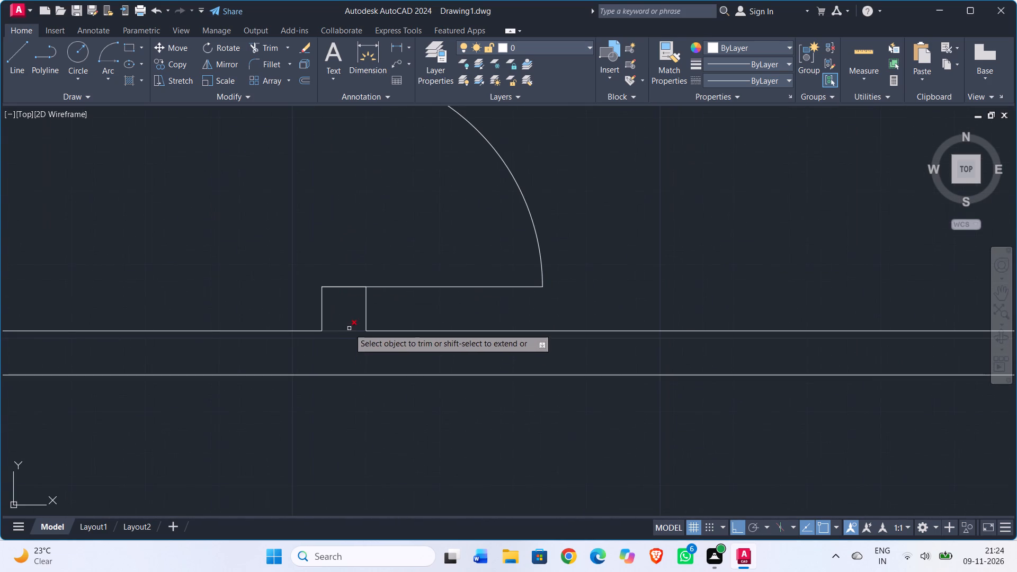
click(349, 325)
click(348, 342)
scroll(347, 343, down, 3)
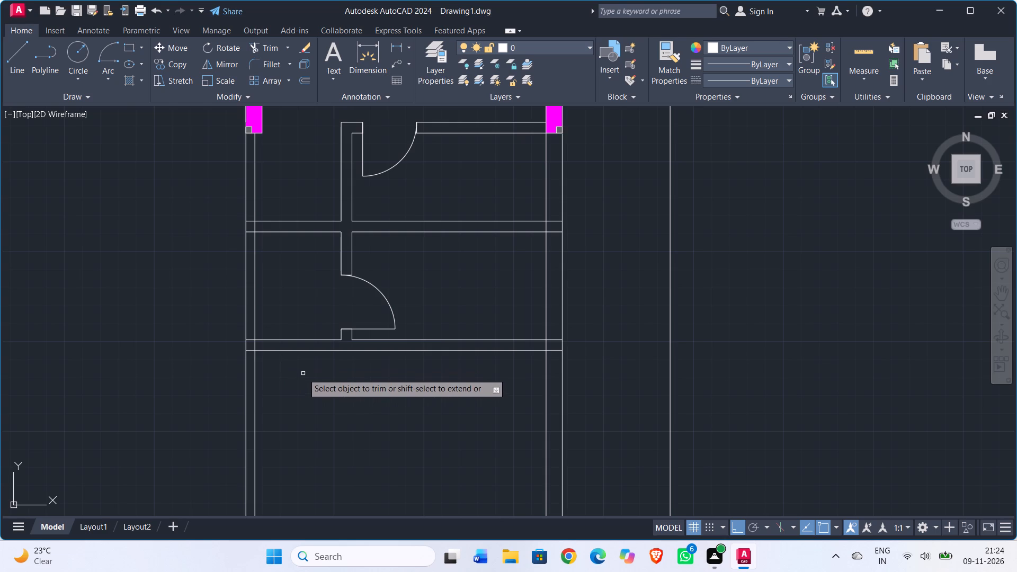
shift+click(341, 335)
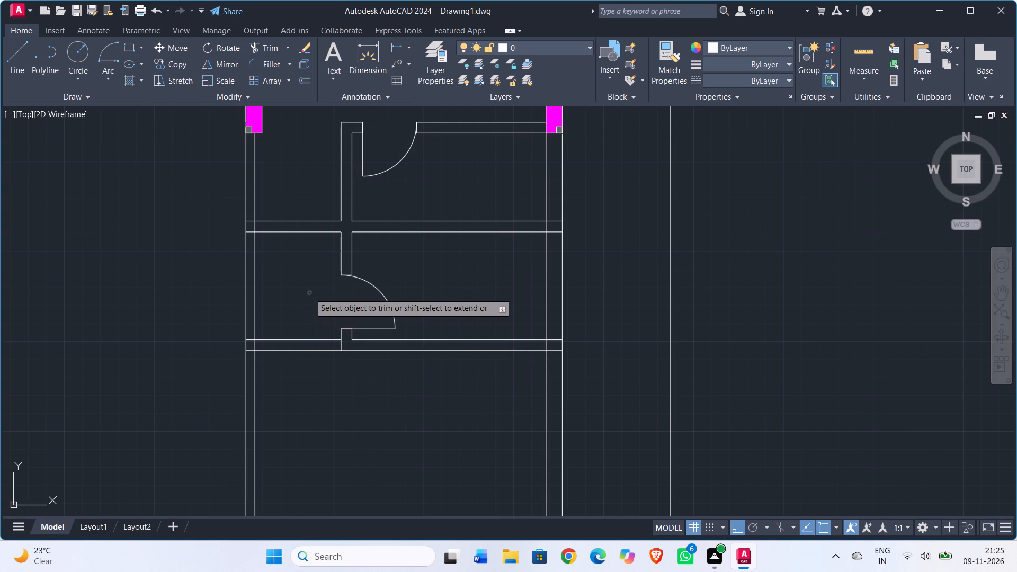
Trim both west wall lines between the magenta column and the middle east-west partition.
middle_drag(304, 293, 314, 335)
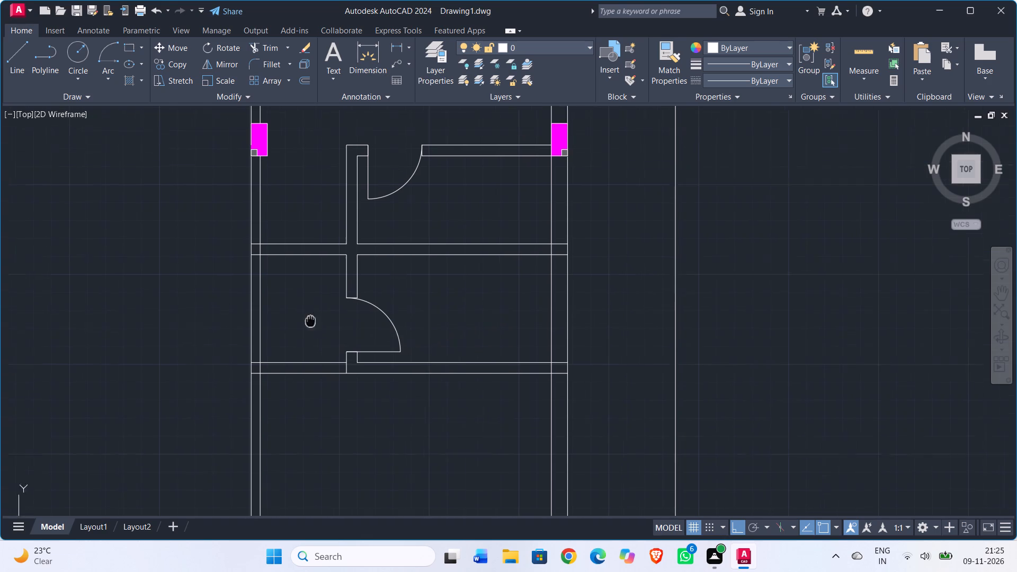
middle_drag(314, 335, 318, 358)
click(297, 248)
click(240, 248)
Trim both lines of the lower east-west partition between the west wall and the north-south partition.
middle_drag(301, 344, 305, 269)
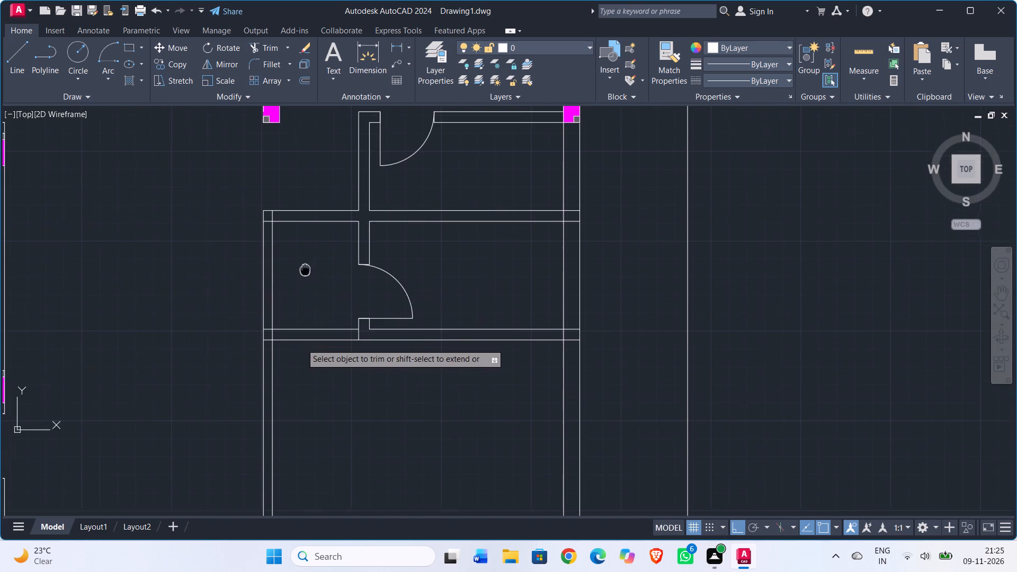
middle_drag(305, 269, 305, 267)
click(305, 311)
click(308, 367)
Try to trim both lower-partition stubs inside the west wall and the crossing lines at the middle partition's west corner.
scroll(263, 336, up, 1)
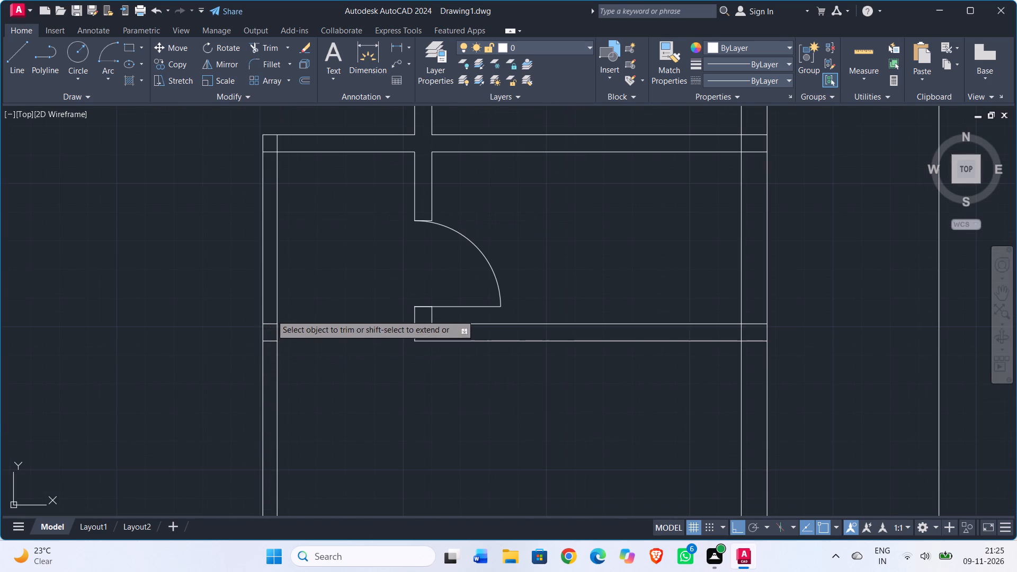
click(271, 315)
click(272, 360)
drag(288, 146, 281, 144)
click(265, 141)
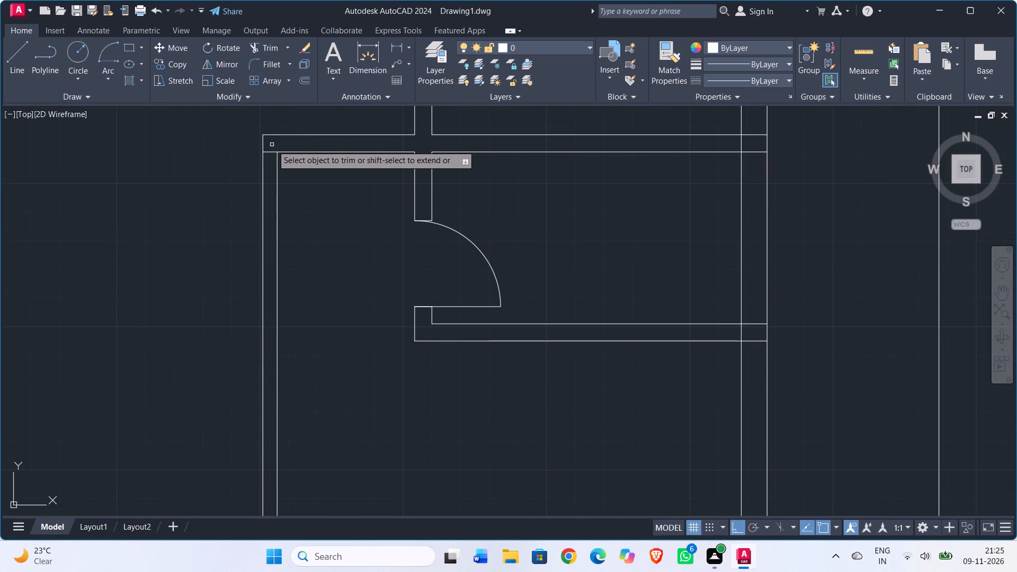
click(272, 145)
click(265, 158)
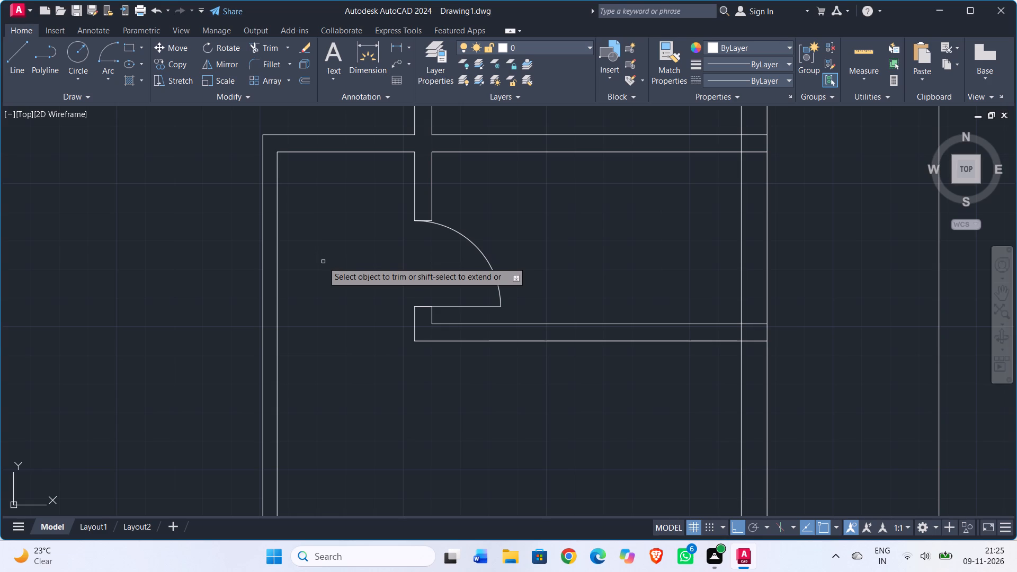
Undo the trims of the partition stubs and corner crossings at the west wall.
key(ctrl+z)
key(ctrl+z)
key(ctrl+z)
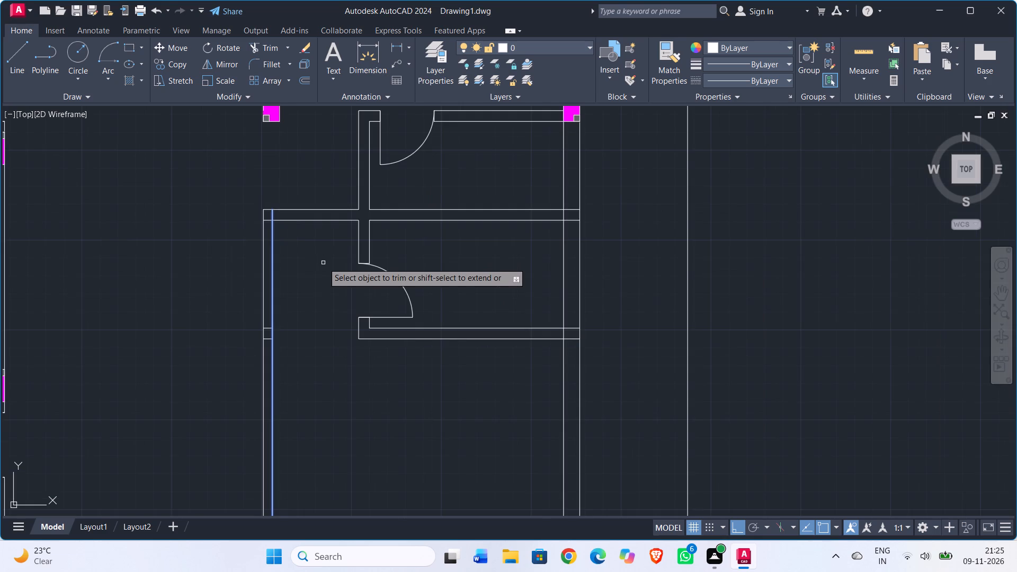
Trim only the southern of the two lower-partition stubs inside the west wall.
scroll(275, 348, up, 3)
click(244, 309)
Trim the crossing wall and partition lines at the middle partition's corner with the west wall.
scroll(400, 254, down, 1)
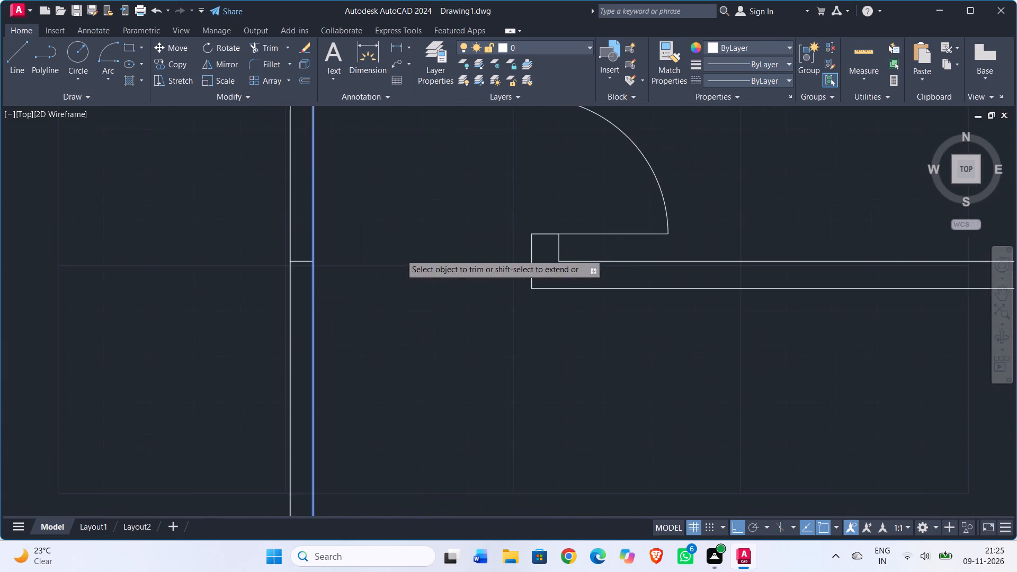
scroll(400, 254, down, 1)
middle_drag(400, 256, 381, 381)
scroll(327, 201, up, 1)
click(327, 201)
click(317, 209)
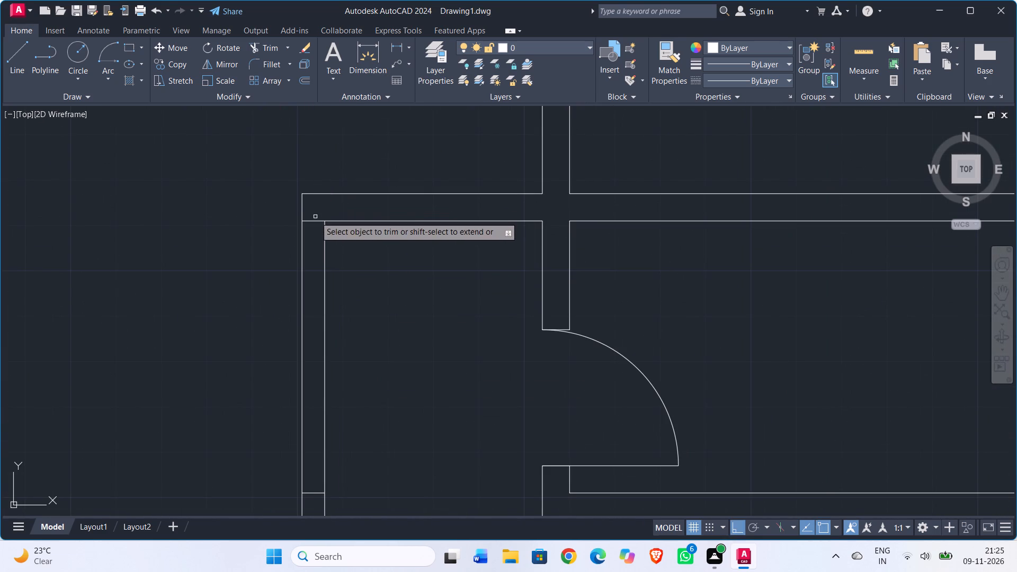
click(315, 217)
click(313, 228)
Trim the middle east-west partition's lines inside the east wall, and the wall's inner line between them, to form an open junction.
scroll(440, 312, down, 2)
middle_drag(438, 314, 340, 305)
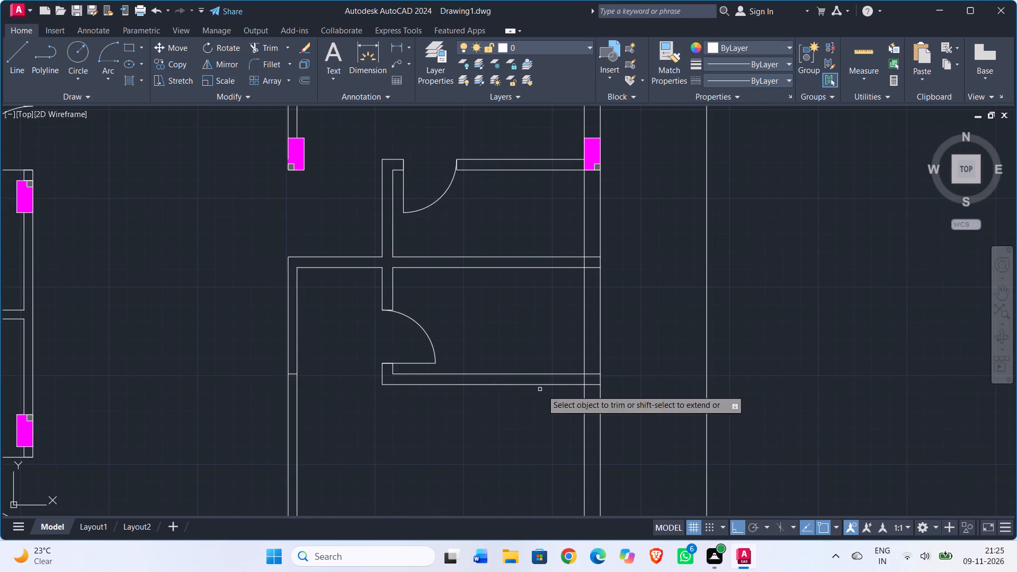
scroll(583, 387, up, 1)
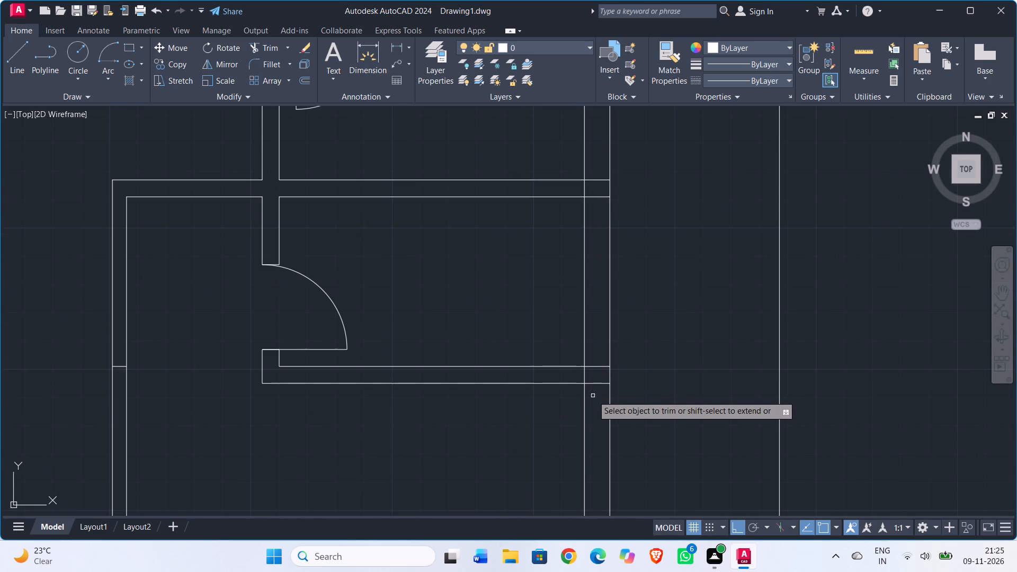
drag(599, 169, 599, 175)
click(601, 218)
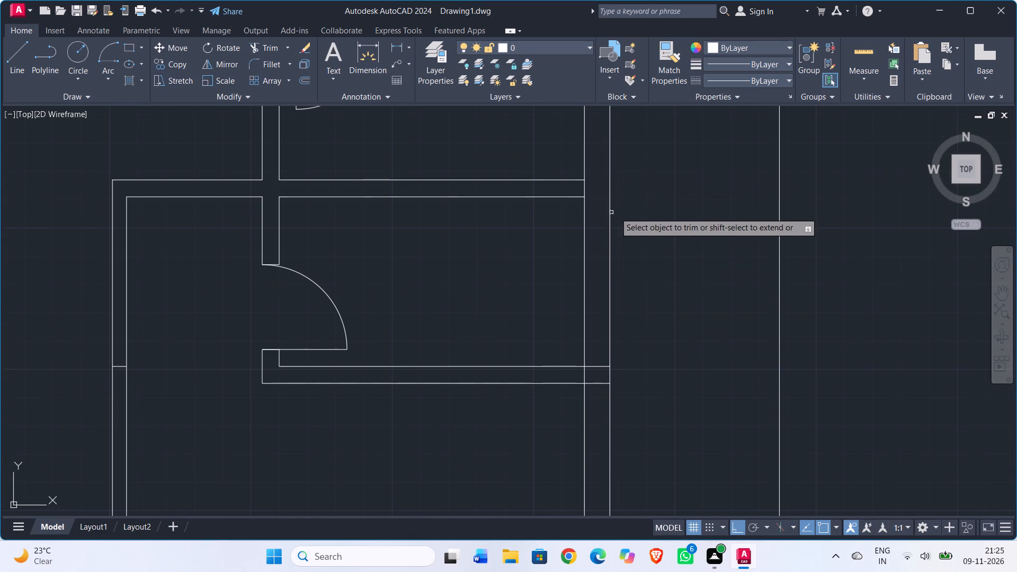
scroll(671, 212, down, 1)
middle_drag(670, 216, 579, 403)
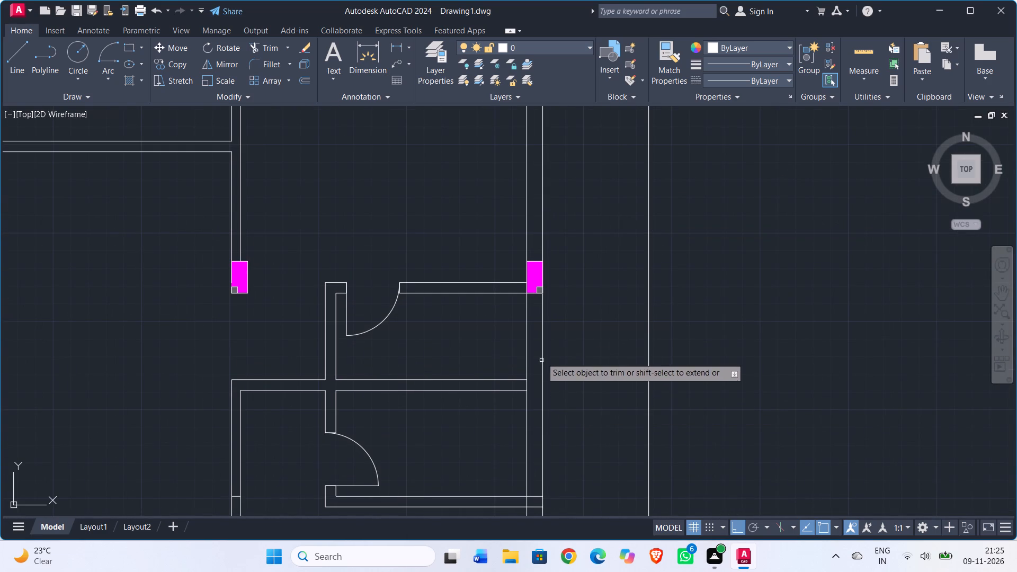
click(526, 387)
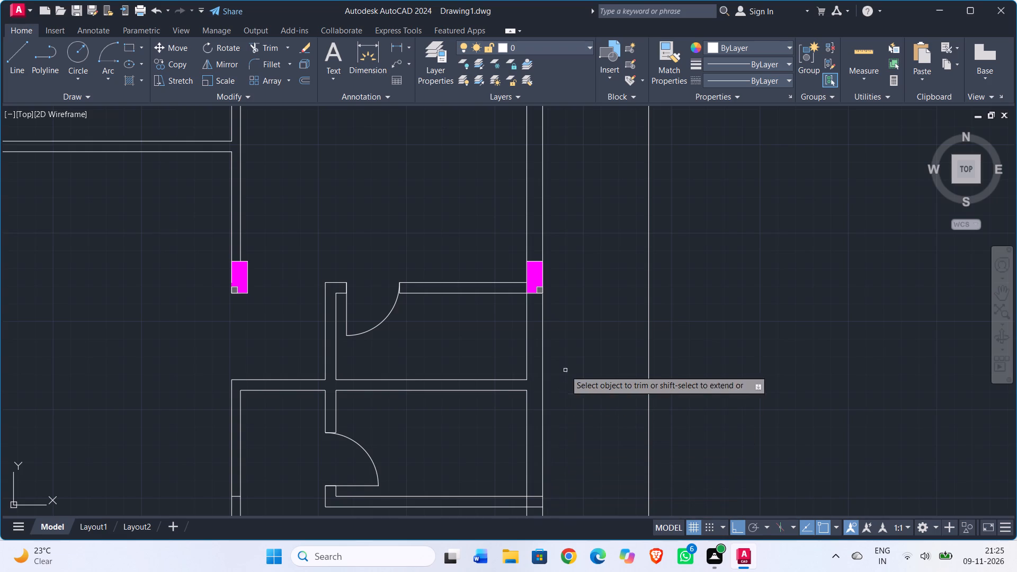
key(Escape)
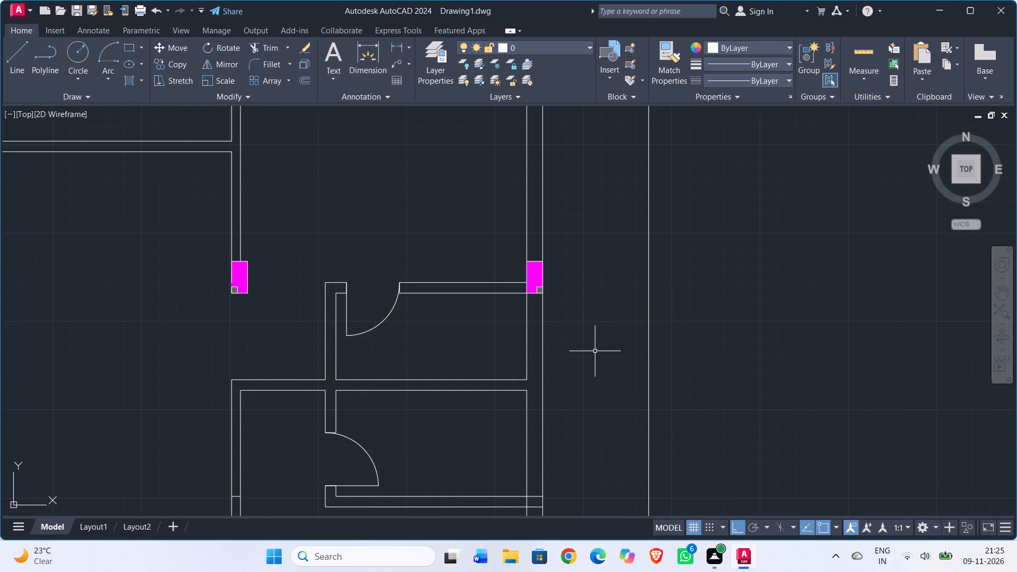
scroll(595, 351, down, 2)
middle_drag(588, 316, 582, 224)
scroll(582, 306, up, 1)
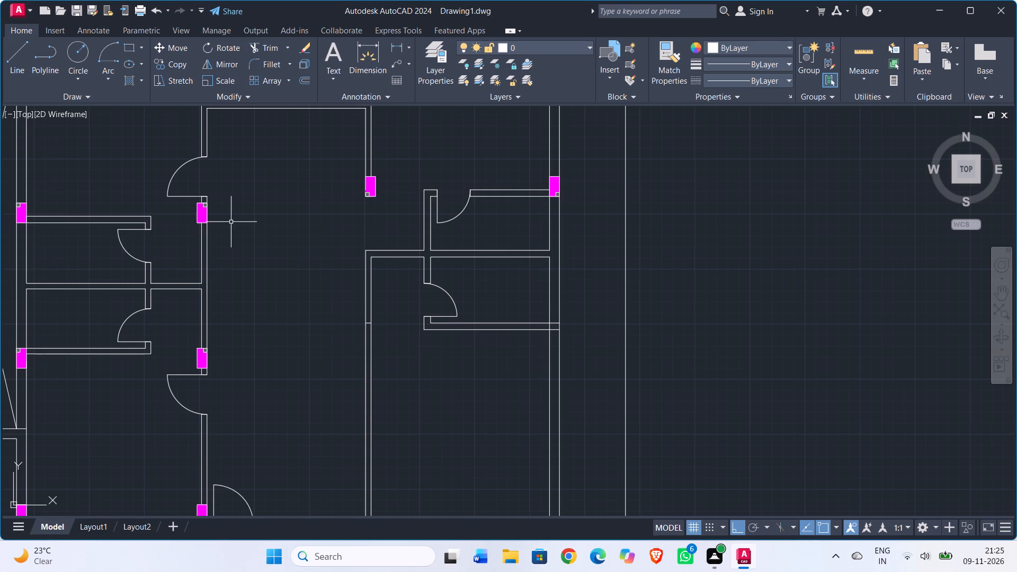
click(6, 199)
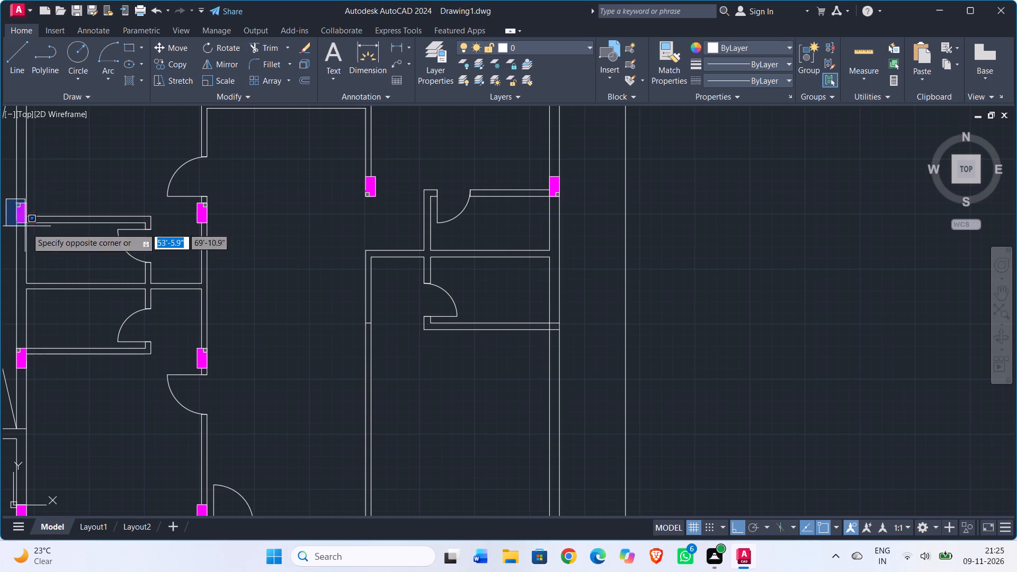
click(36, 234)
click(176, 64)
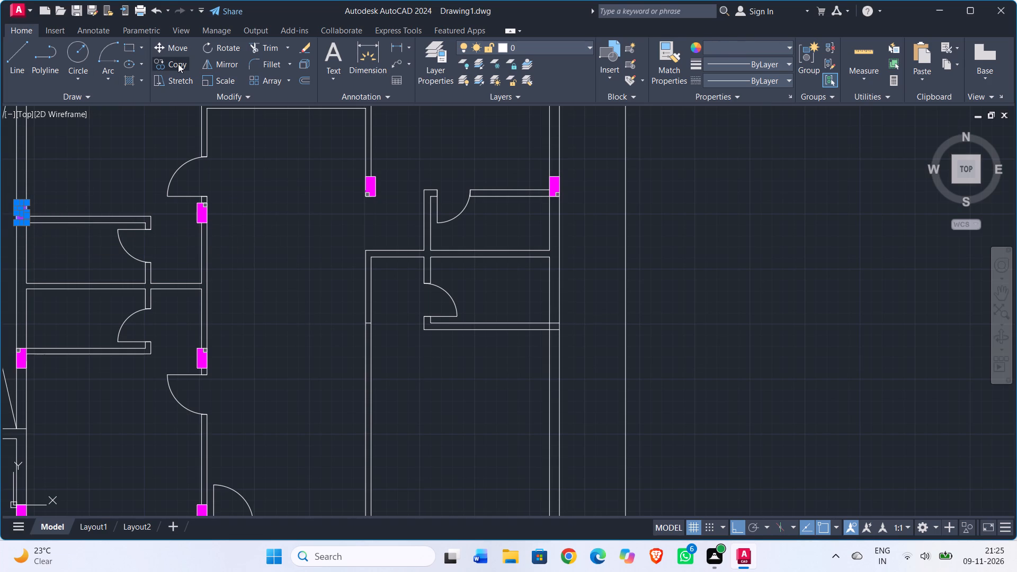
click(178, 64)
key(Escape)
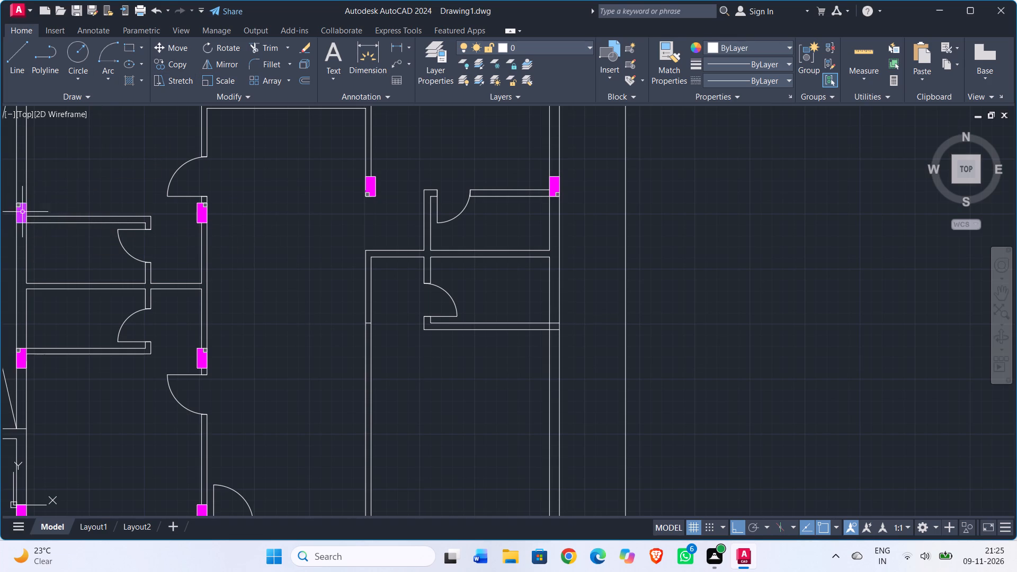
Copy the column just east of the crossed bay by its northwest corner to the west wall's outer line at the remaining partition stub.
drag(7, 193, 12, 210)
drag(49, 252, 53, 247)
click(173, 69)
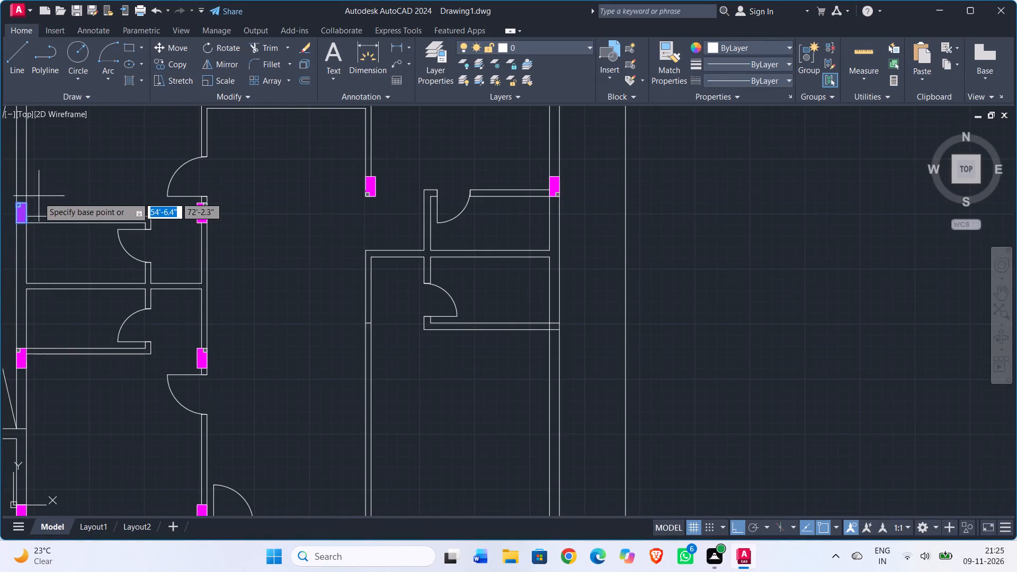
scroll(19, 209, up, 2)
click(11, 192)
scroll(493, 238, down, 2)
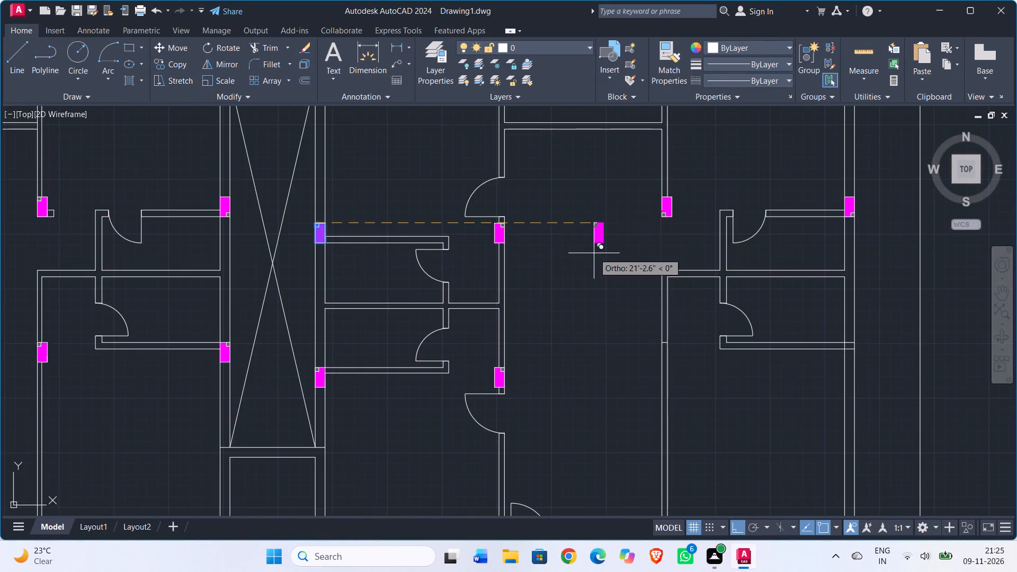
middle_drag(596, 255, 371, 273)
click(733, 526)
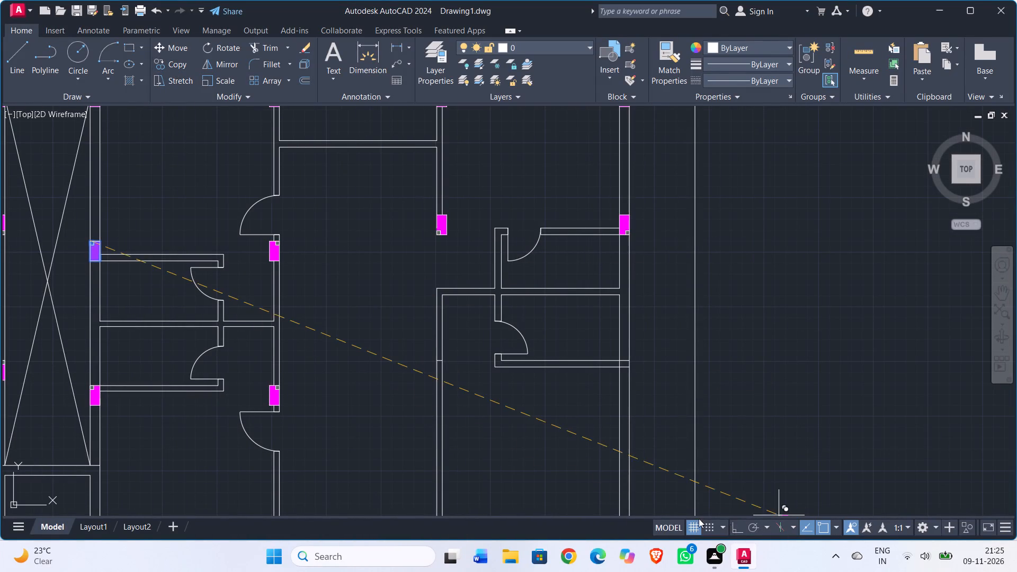
scroll(449, 380, up, 3)
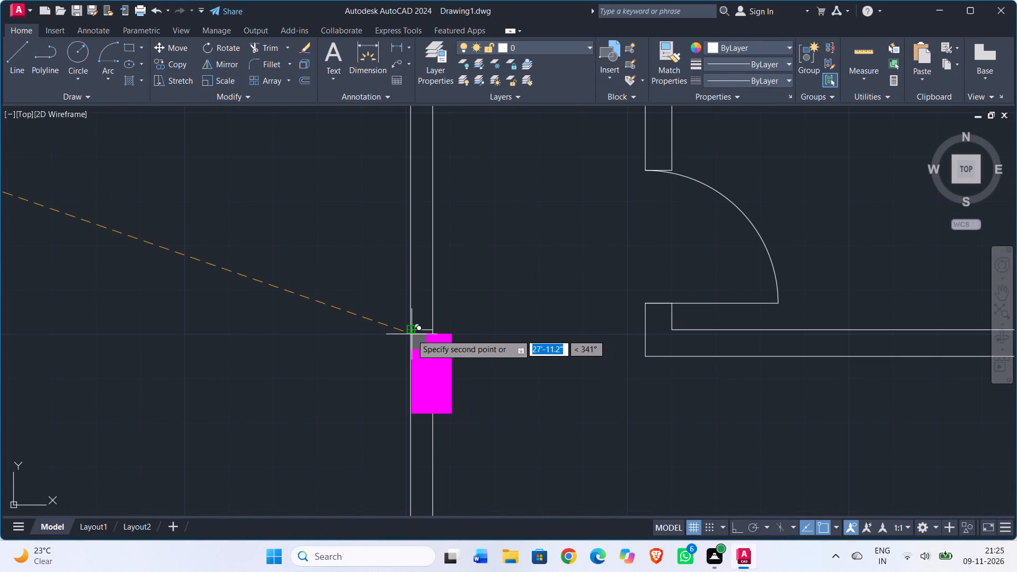
click(412, 332)
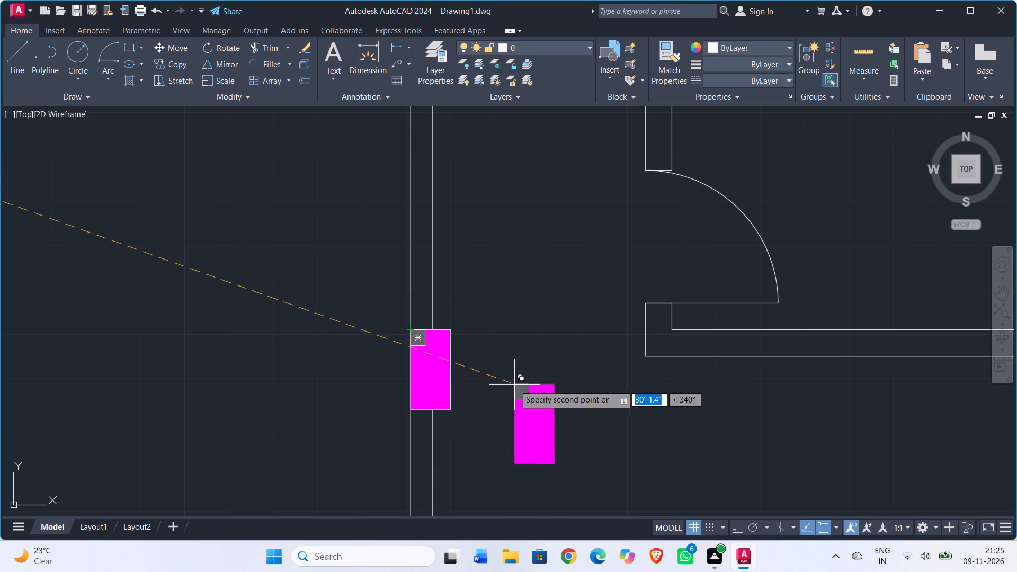
middle_drag(604, 416, 464, 379)
scroll(464, 379, down, 3)
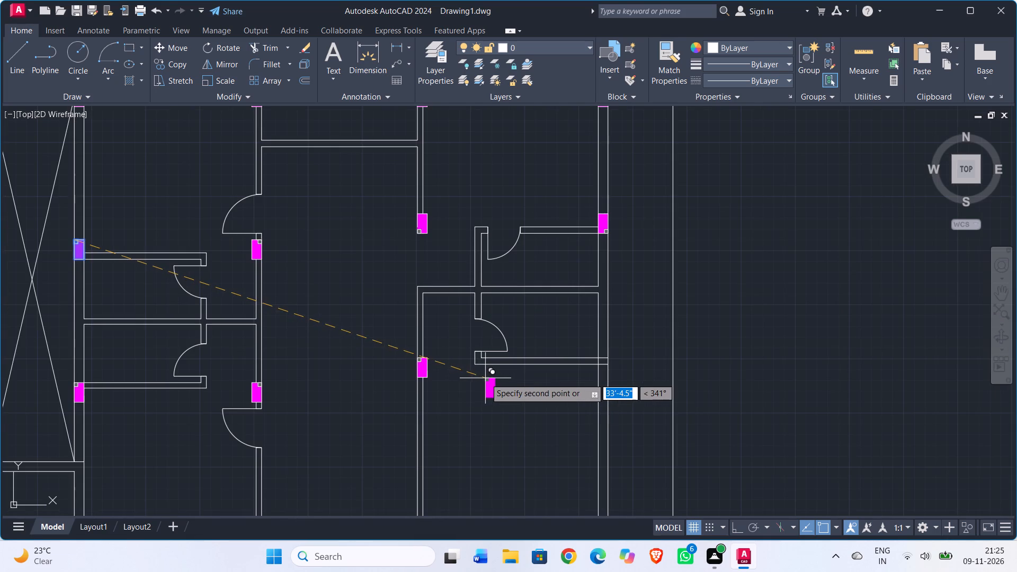
middle_drag(475, 378, 325, 347)
key(Escape)
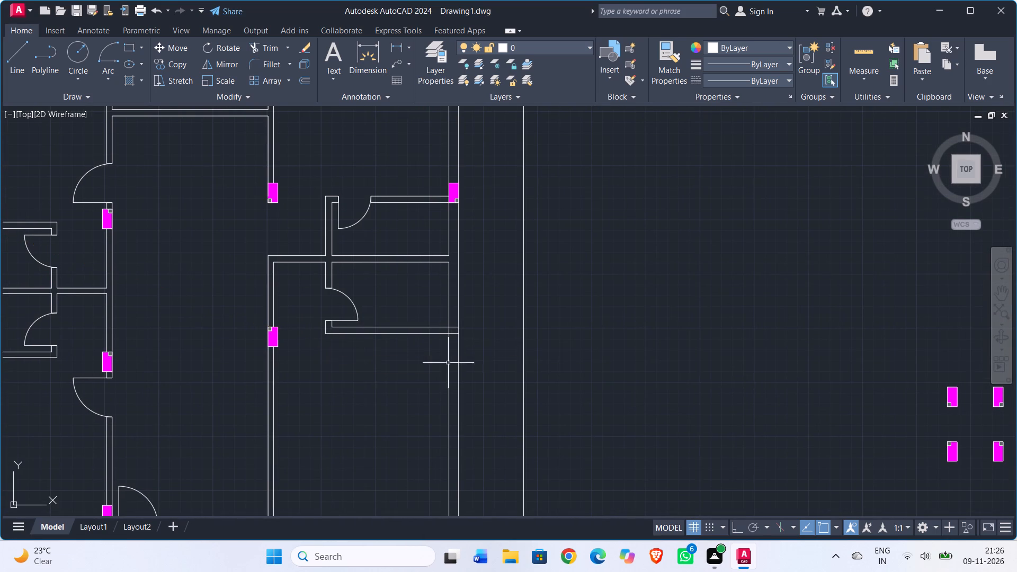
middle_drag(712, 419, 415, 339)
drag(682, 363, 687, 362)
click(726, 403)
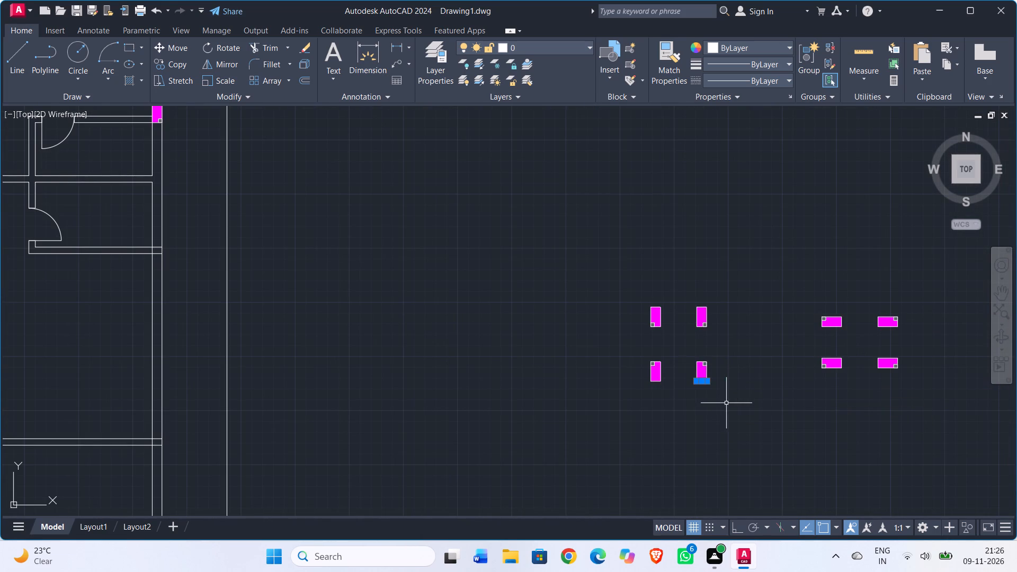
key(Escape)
Copy the southeast upright spare column by its northeast corner to the east wall's outer line at the lower partition's northern line.
drag(688, 351, 693, 368)
click(742, 416)
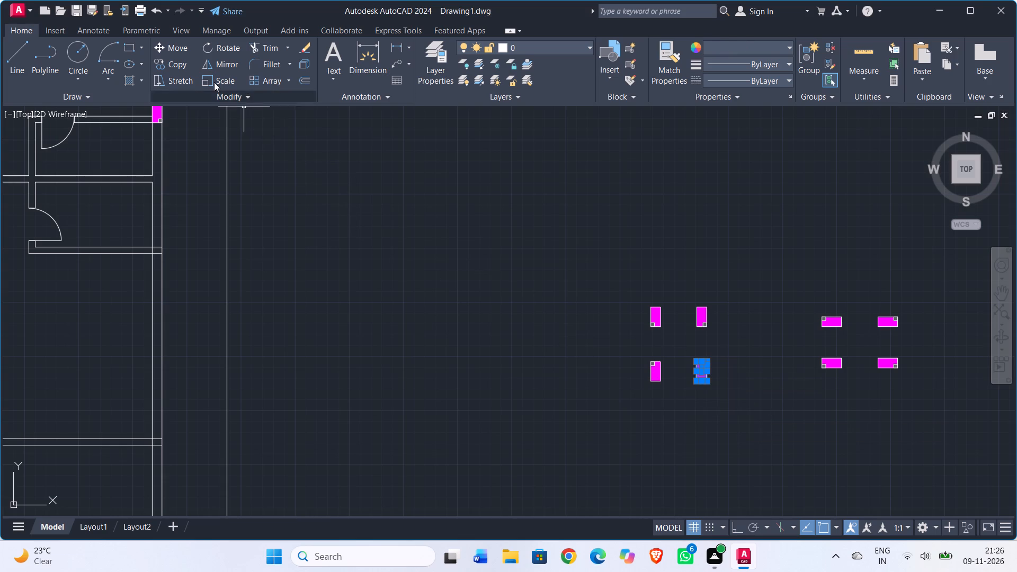
click(173, 63)
scroll(721, 359, up, 1)
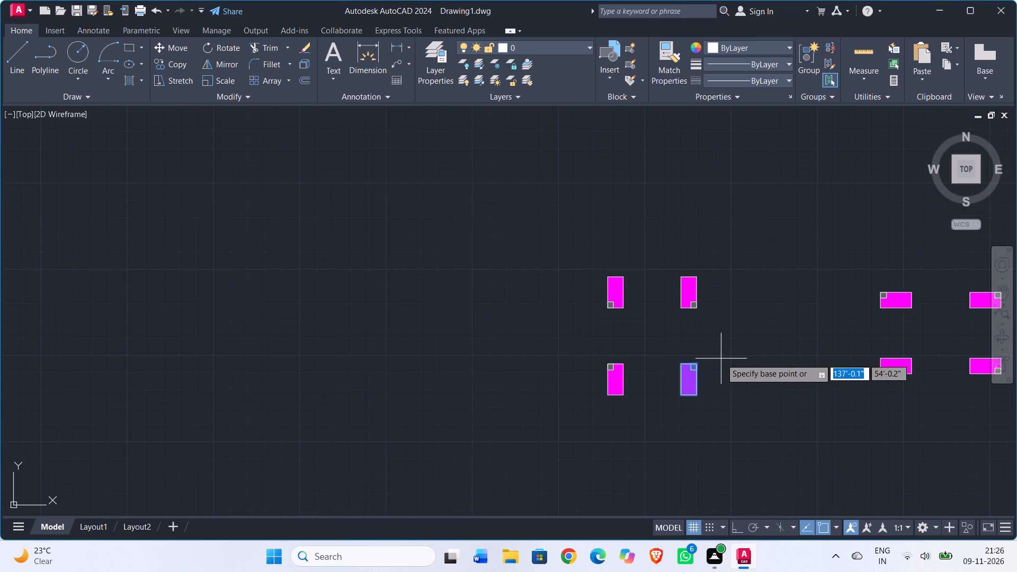
drag(697, 363, 690, 365)
scroll(162, 308, down, 2)
middle_drag(163, 308, 605, 373)
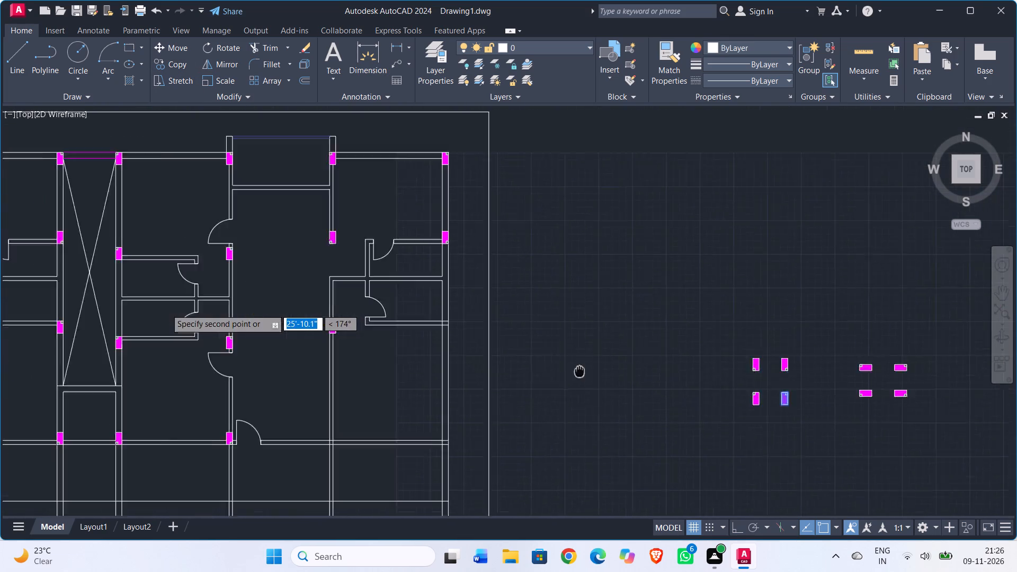
middle_drag(605, 373, 796, 378)
scroll(663, 341, up, 3)
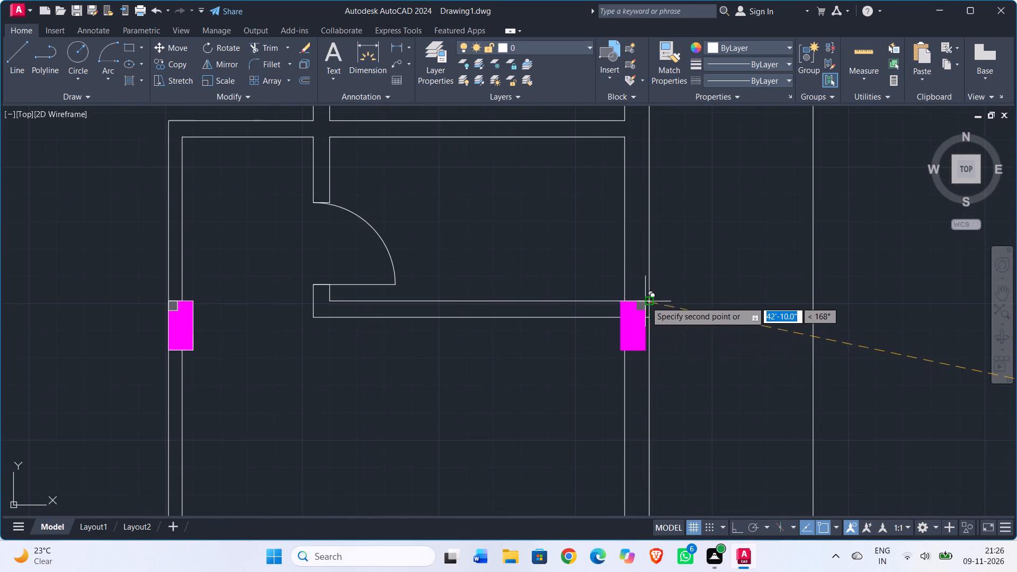
click(647, 301)
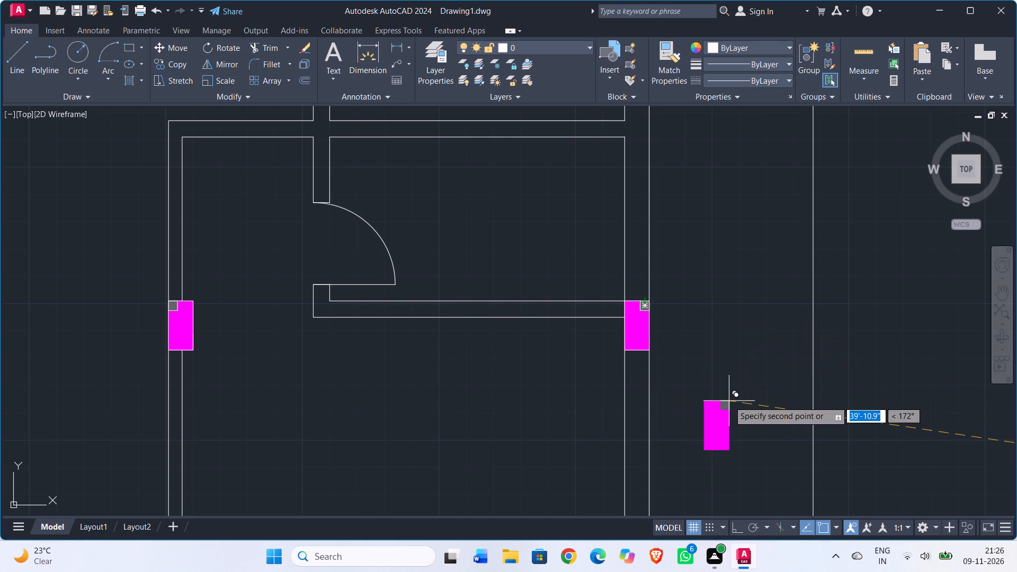
key(Escape)
Copy the southwest horizontal spare column by its southwest corner to the outer corner where the southeast room's west and south walls meet.
scroll(729, 397, down, 3)
middle_drag(729, 397, 696, 275)
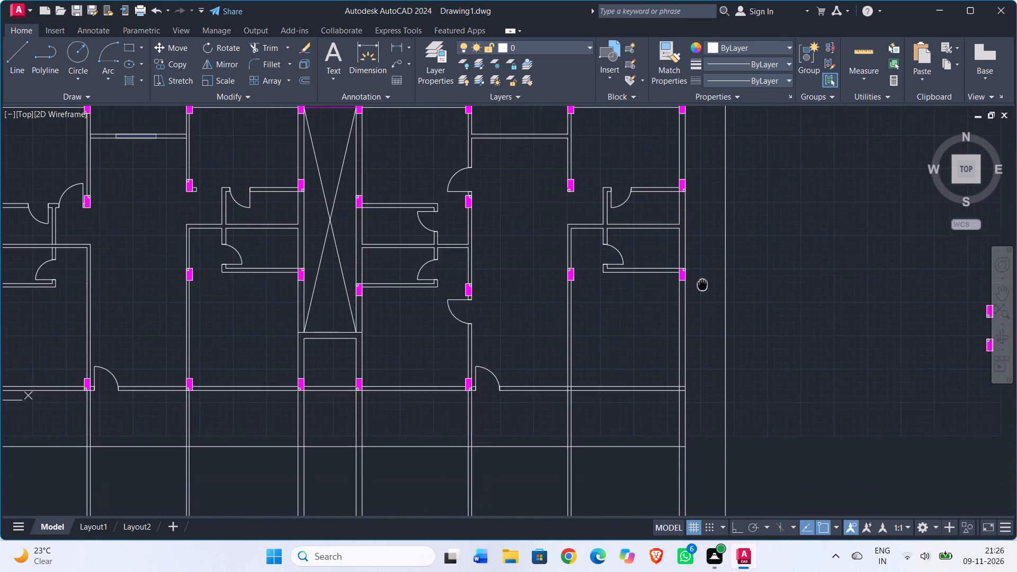
middle_drag(696, 275, 671, 274)
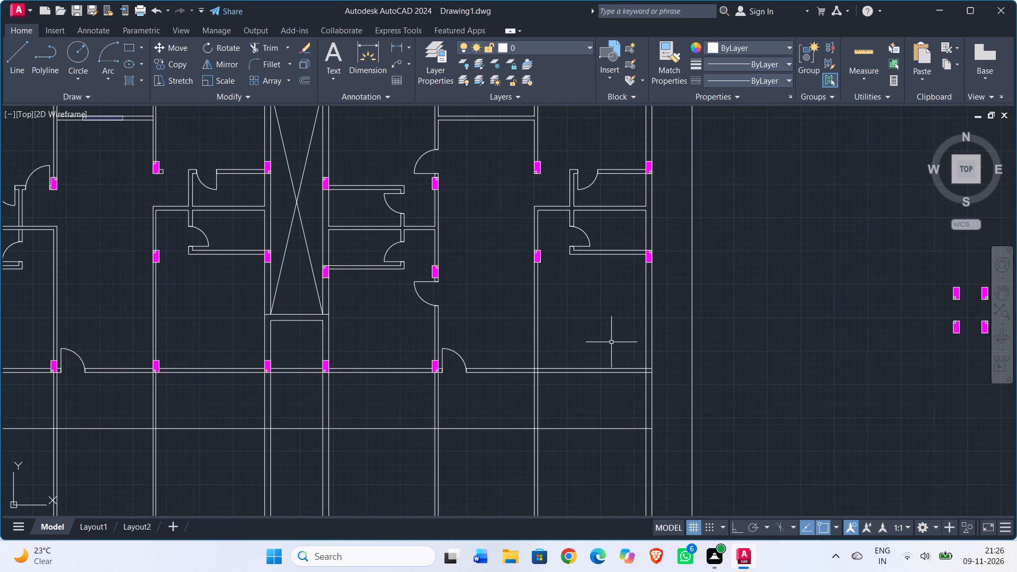
middle_drag(605, 408, 450, 385)
middle_drag(717, 418, 453, 415)
scroll(668, 296, up, 3)
drag(523, 270, 532, 289)
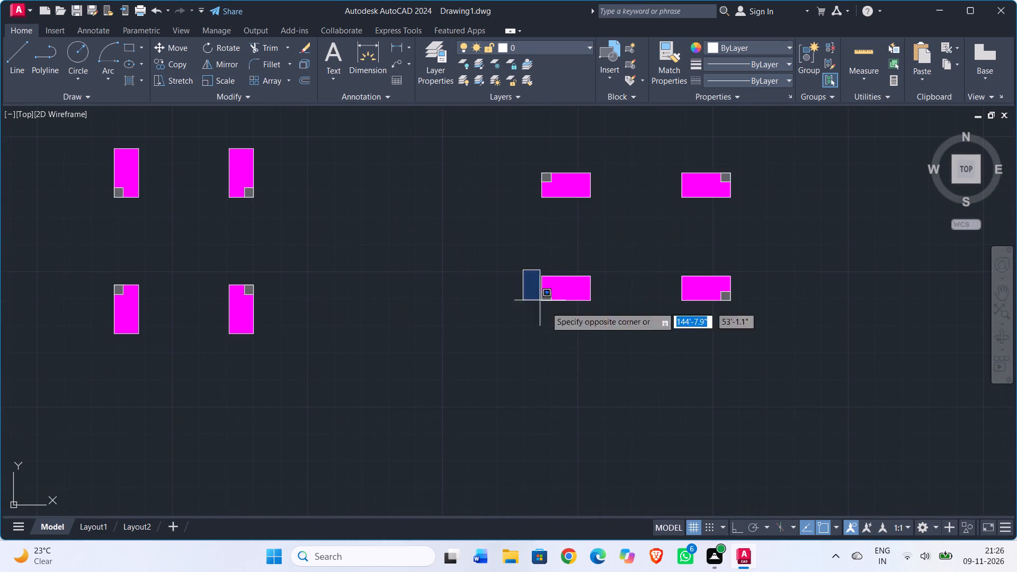
click(645, 353)
click(175, 67)
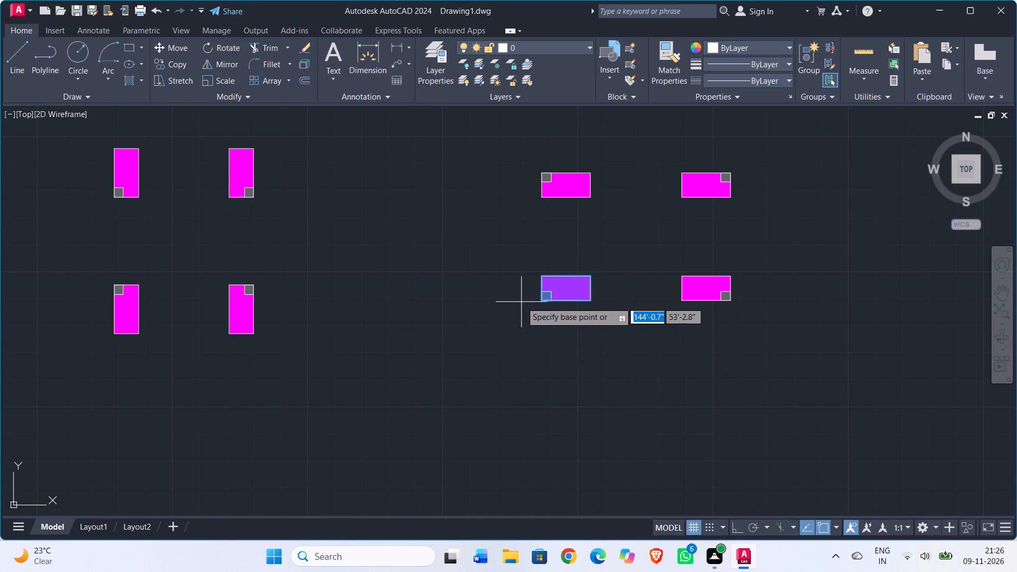
drag(542, 302, 521, 310)
scroll(314, 363, down, 3)
middle_drag(311, 378, 738, 336)
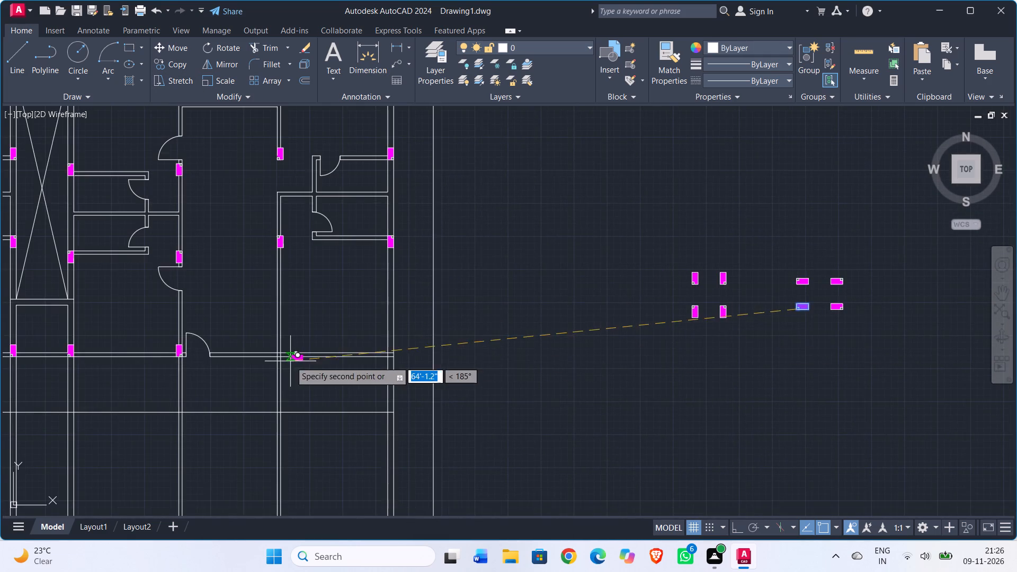
scroll(271, 369, up, 4)
click(293, 337)
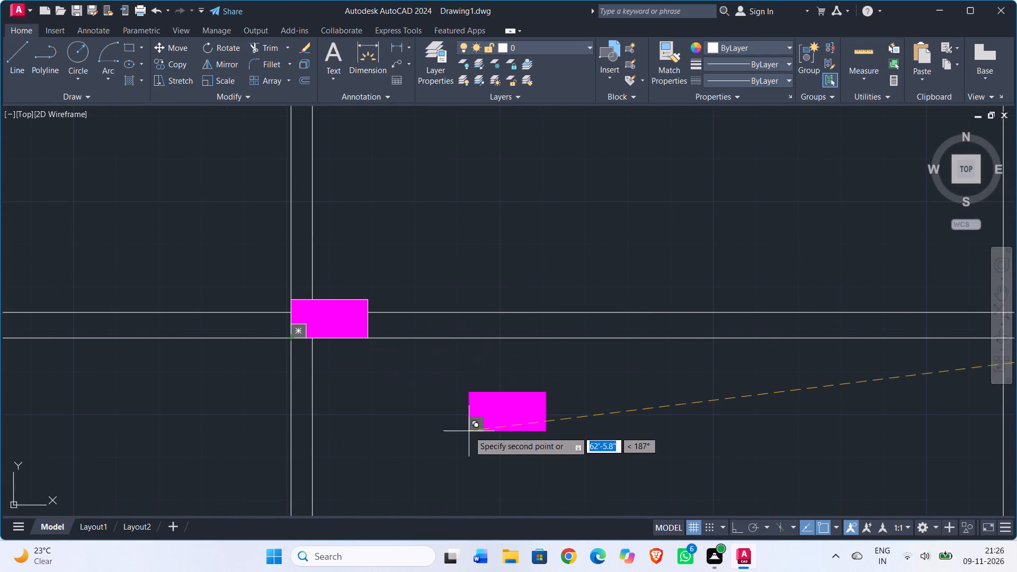
scroll(470, 434, down, 3)
key(Escape)
Copy the southeast horizontal spare column by its southeast corner to the outer corner of the east and south walls.
middle_drag(475, 434, 231, 353)
scroll(871, 290, down, 1)
middle_drag(866, 291, 585, 308)
middle_drag(648, 352, 548, 339)
scroll(631, 270, up, 3)
drag(513, 242, 528, 270)
drag(666, 320, 650, 319)
click(174, 62)
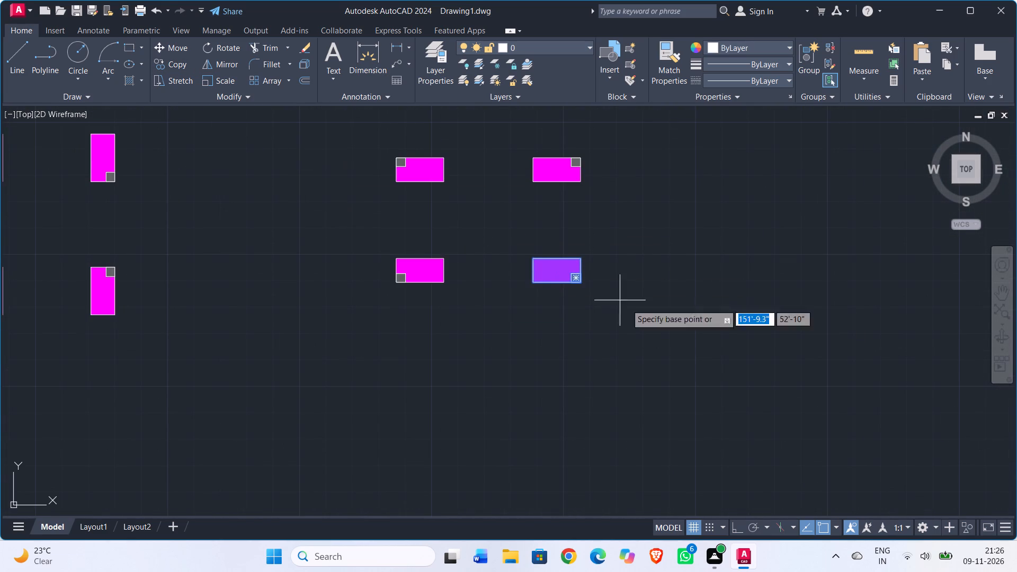
scroll(646, 330, up, 1)
drag(543, 257, 541, 266)
scroll(456, 329, down, 4)
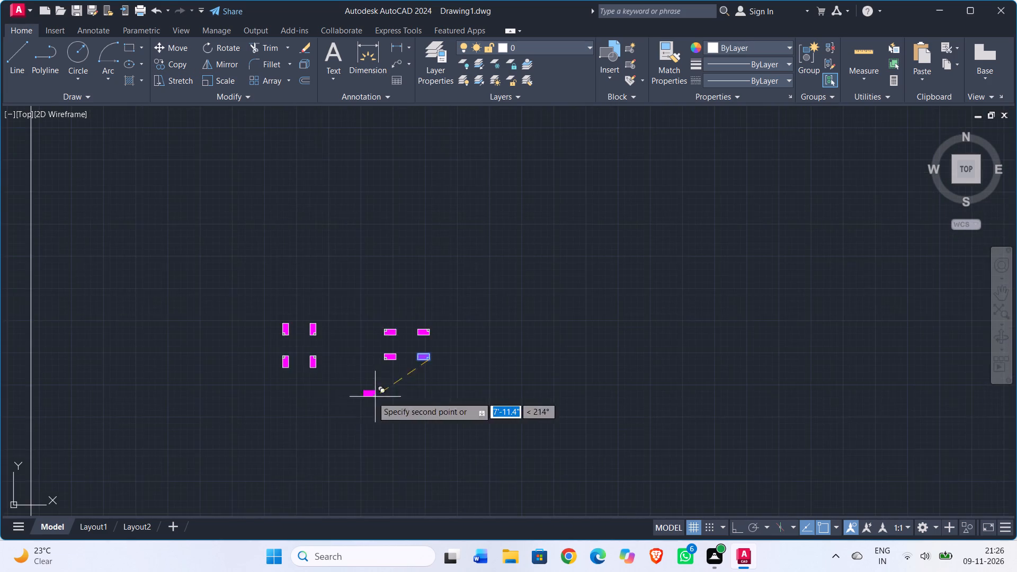
middle_drag(335, 392, 826, 330)
scroll(441, 360, up, 4)
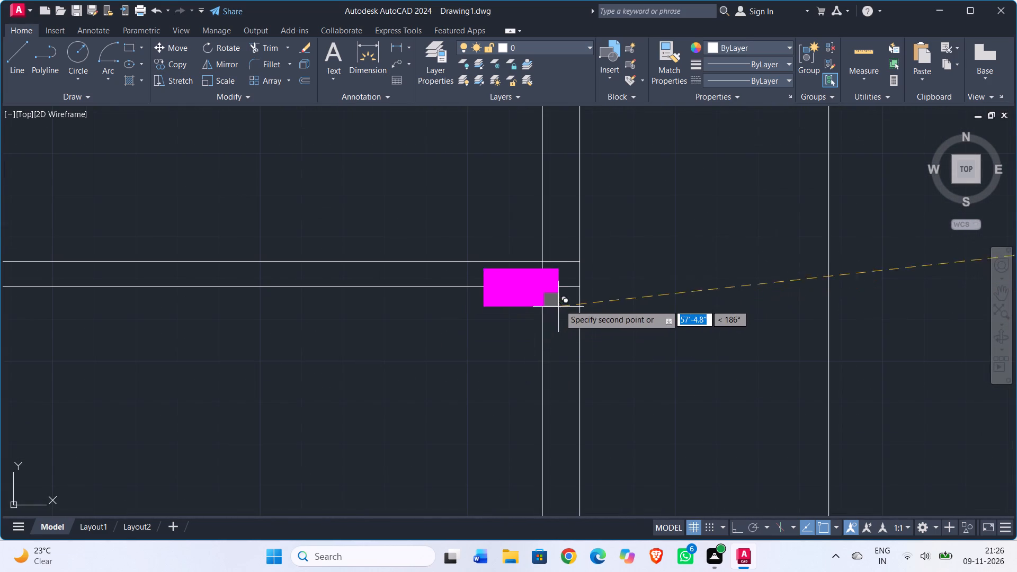
click(578, 285)
key(Escape)
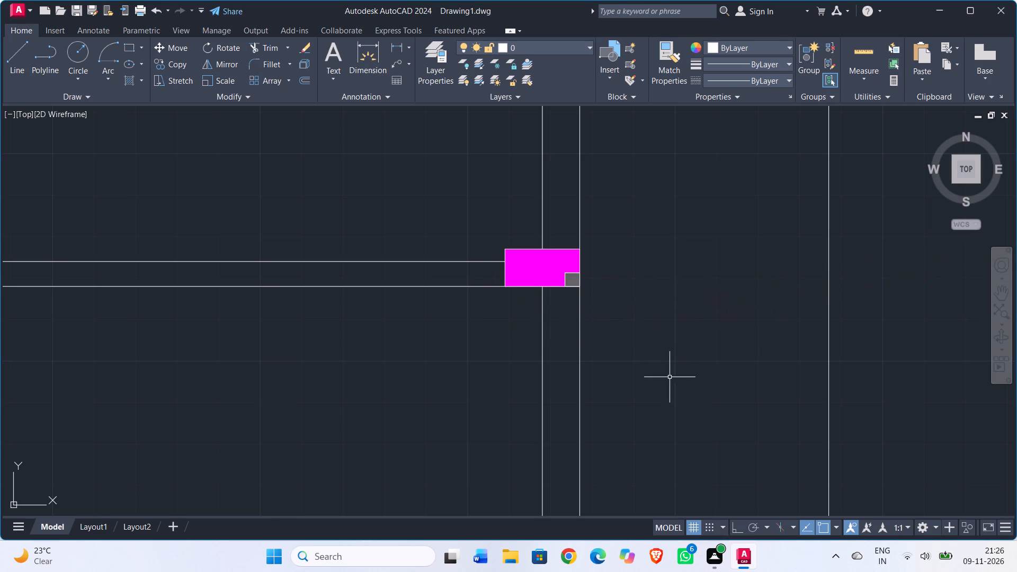
Mirror the whole northern plan, including its unselected interior wall lines, about a horizontal line from the site boundary's west midpoint, keeping the originals.
scroll(671, 383, down, 5)
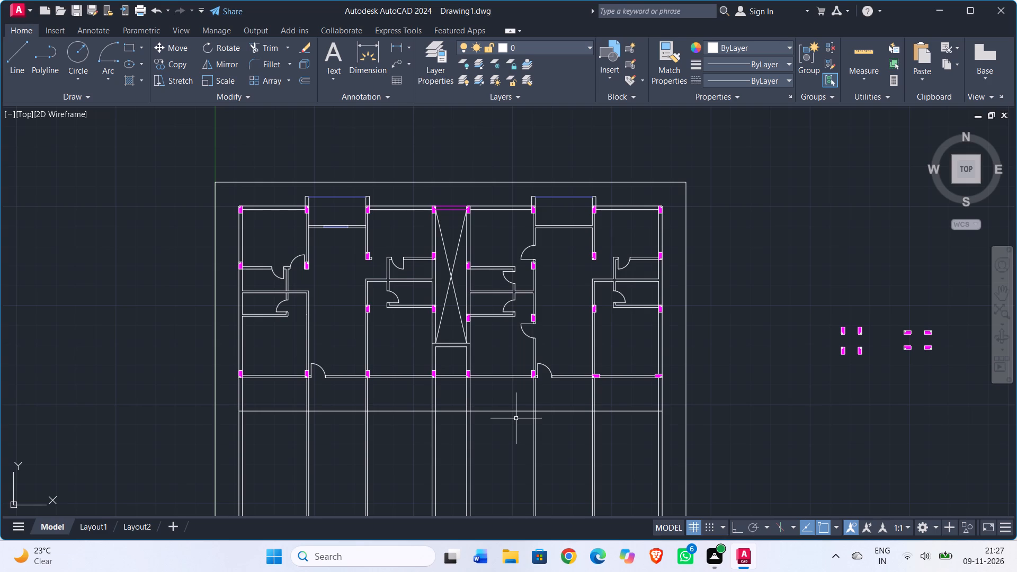
scroll(397, 372, up, 2)
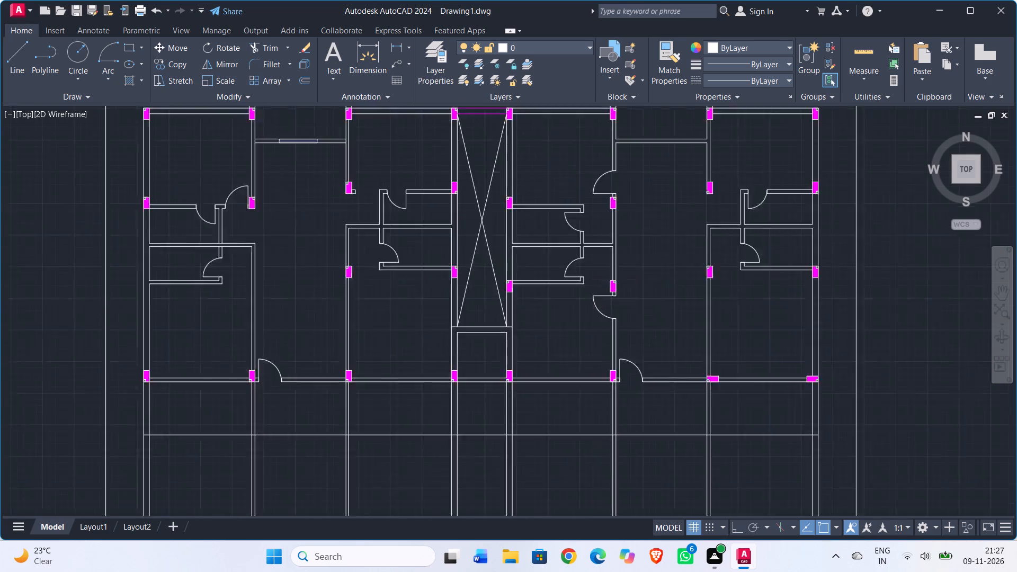
scroll(397, 368, down, 2)
click(227, 186)
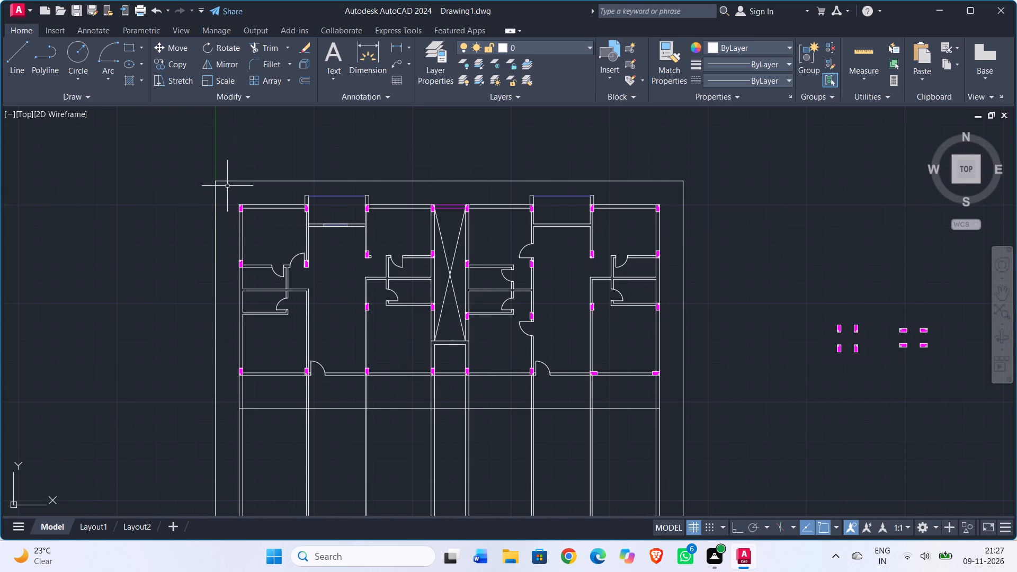
click(667, 395)
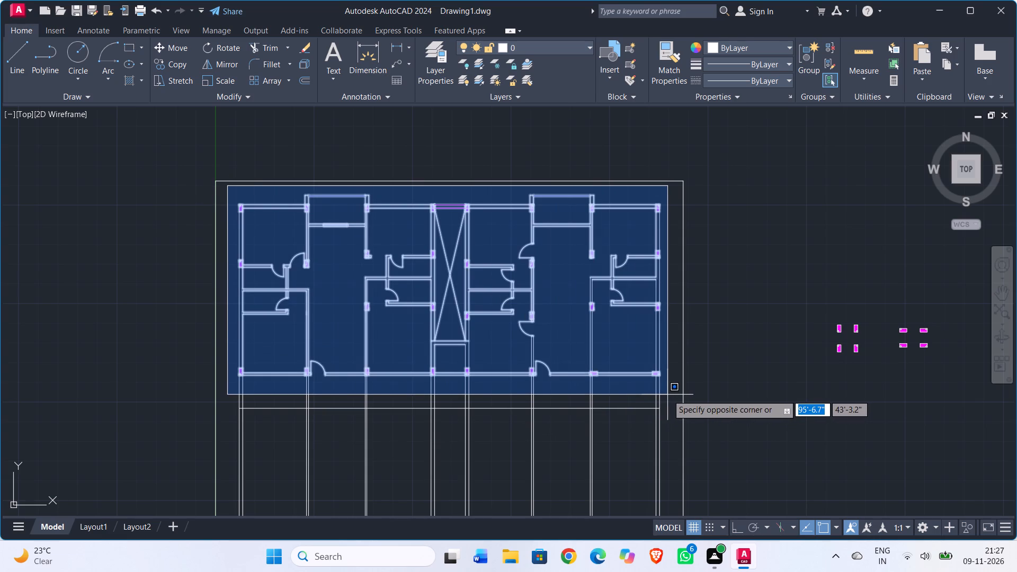
scroll(368, 360, up, 1)
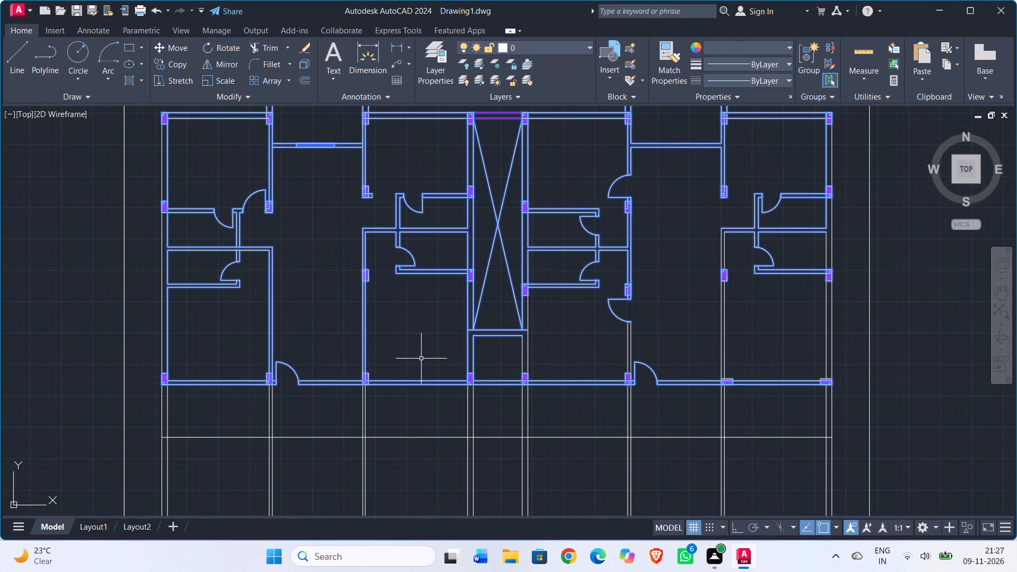
scroll(582, 364, up, 3)
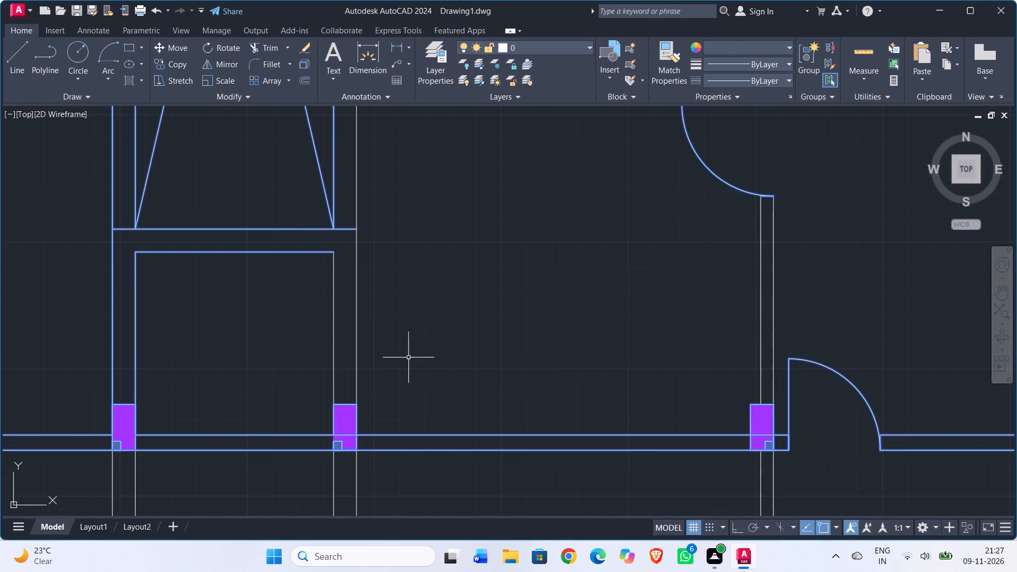
click(356, 337)
click(333, 329)
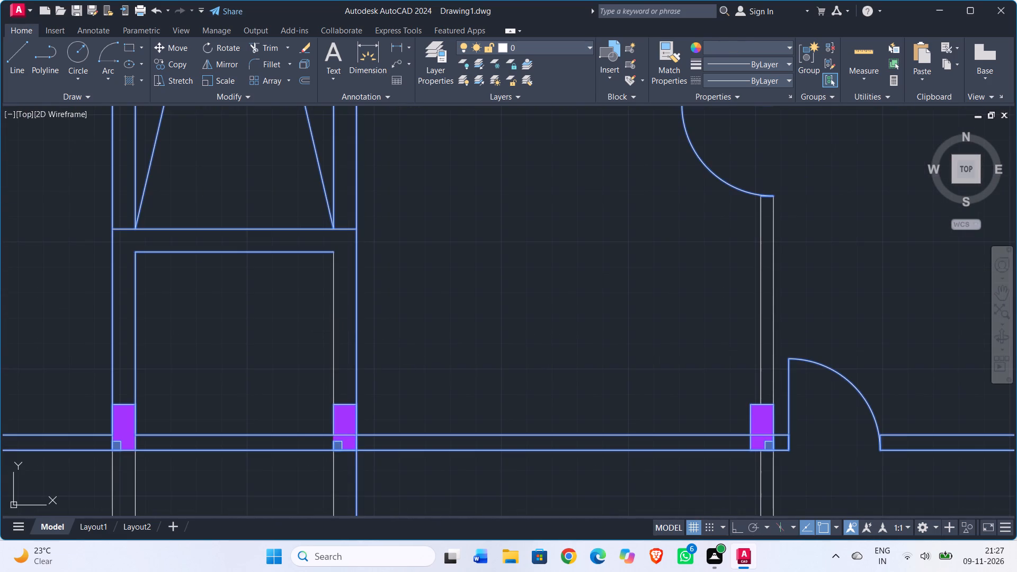
scroll(444, 323, down, 3)
middle_drag(481, 327, 404, 321)
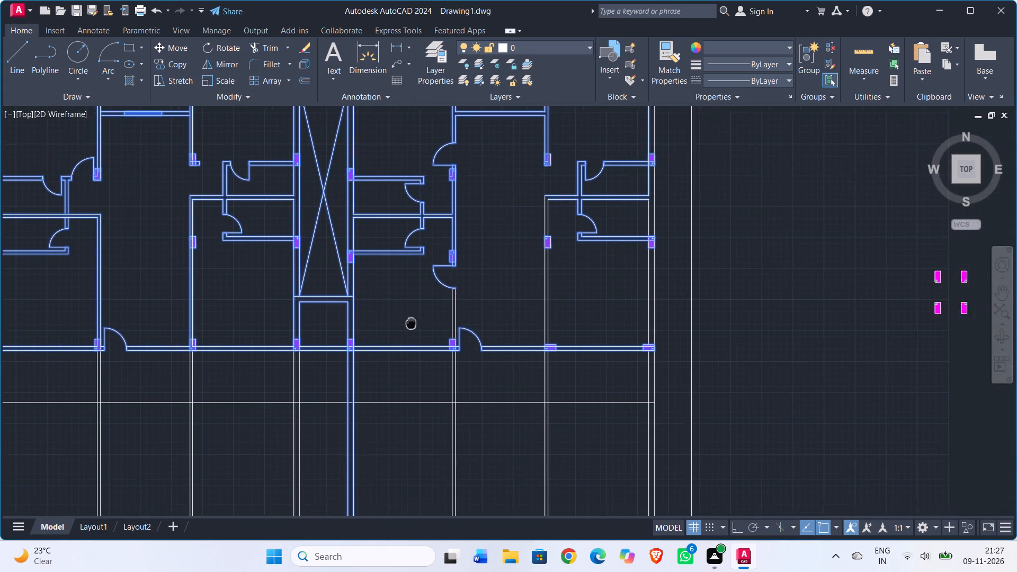
middle_drag(404, 321, 341, 314)
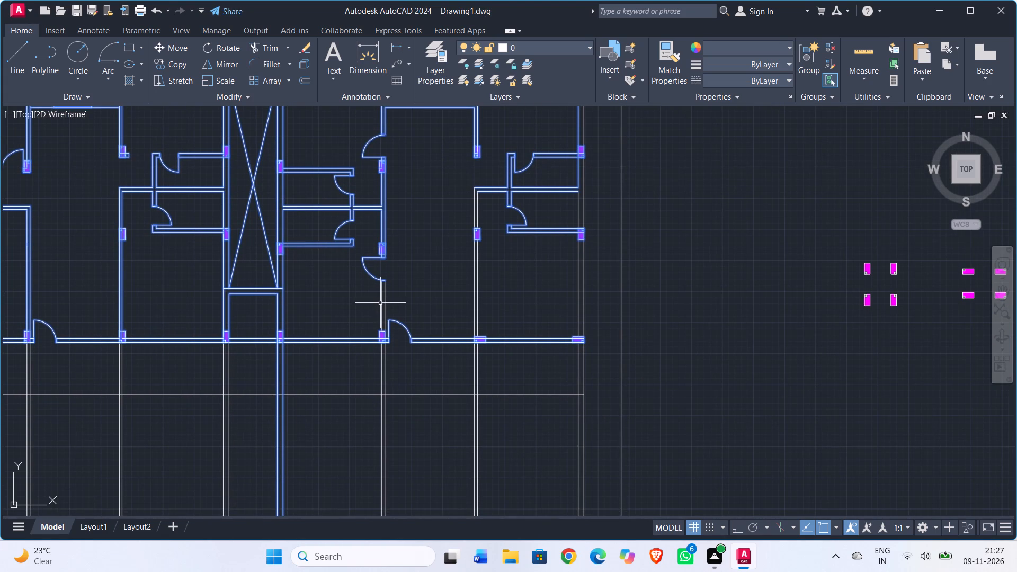
click(380, 302)
scroll(386, 298, up, 2)
click(382, 297)
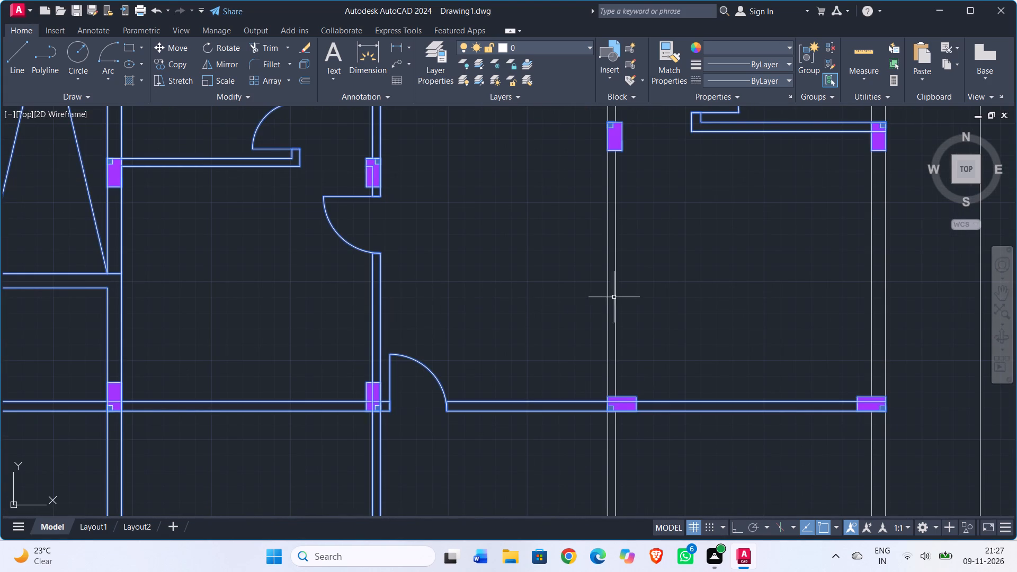
drag(607, 290, 612, 290)
click(616, 289)
scroll(696, 300, down, 2)
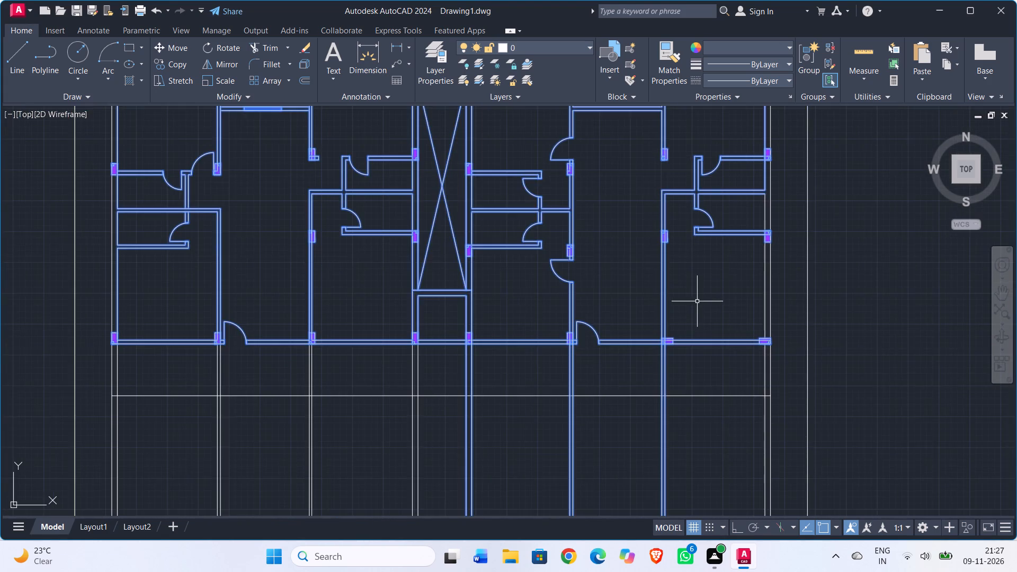
middle_drag(699, 300, 520, 316)
scroll(533, 312, down, 2)
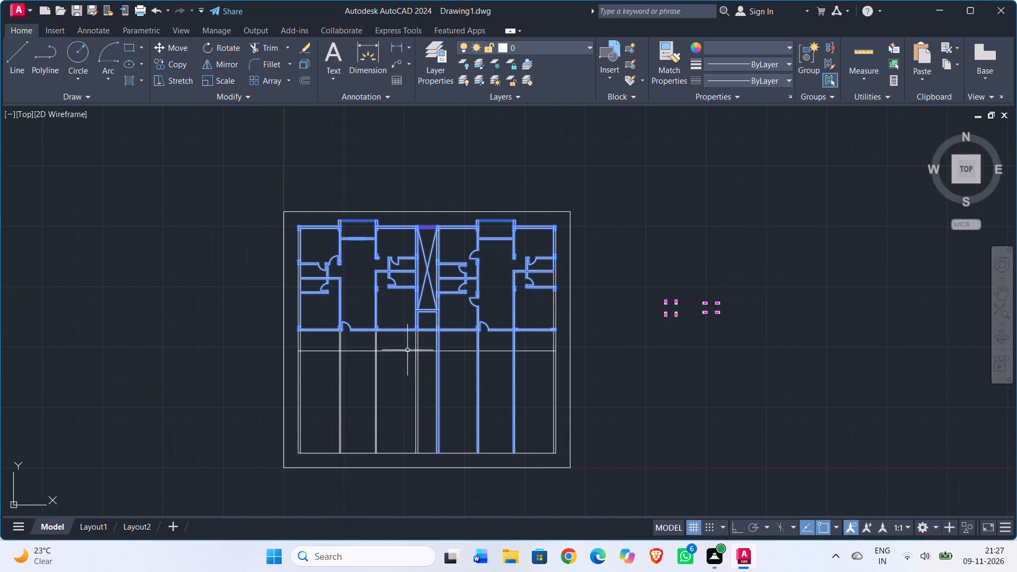
scroll(408, 371, up, 2)
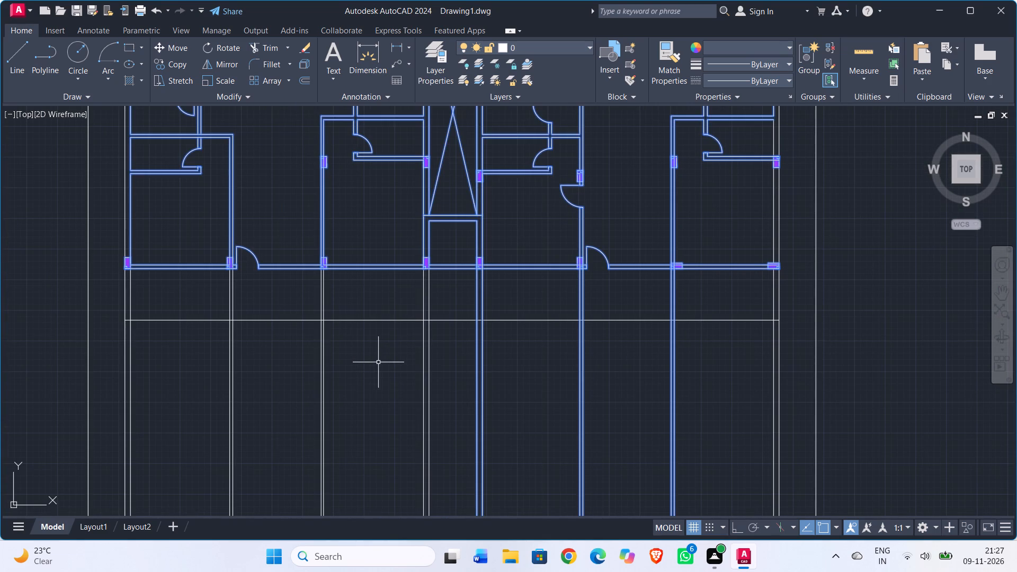
click(224, 66)
scroll(121, 305, down, 2)
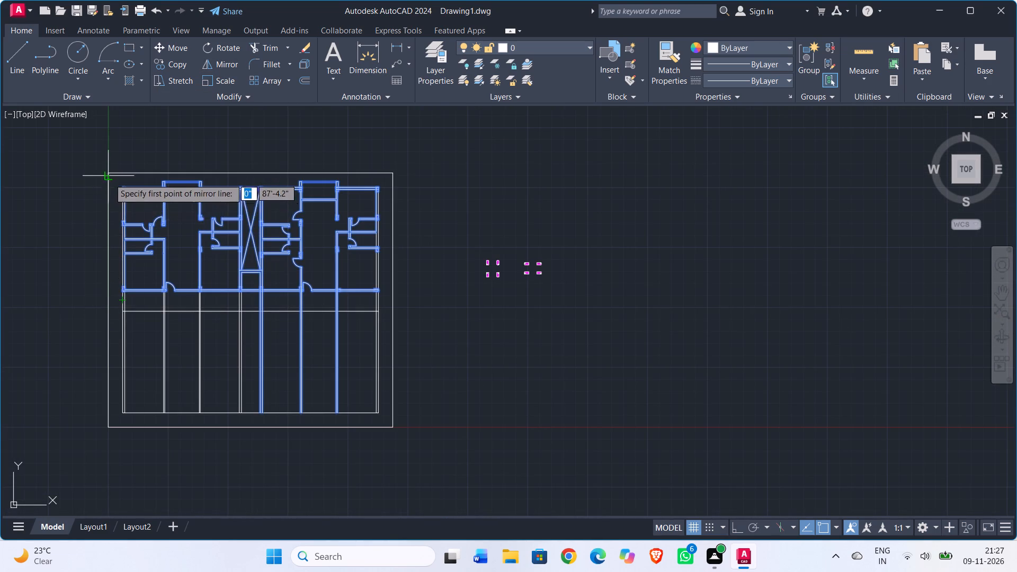
click(109, 300)
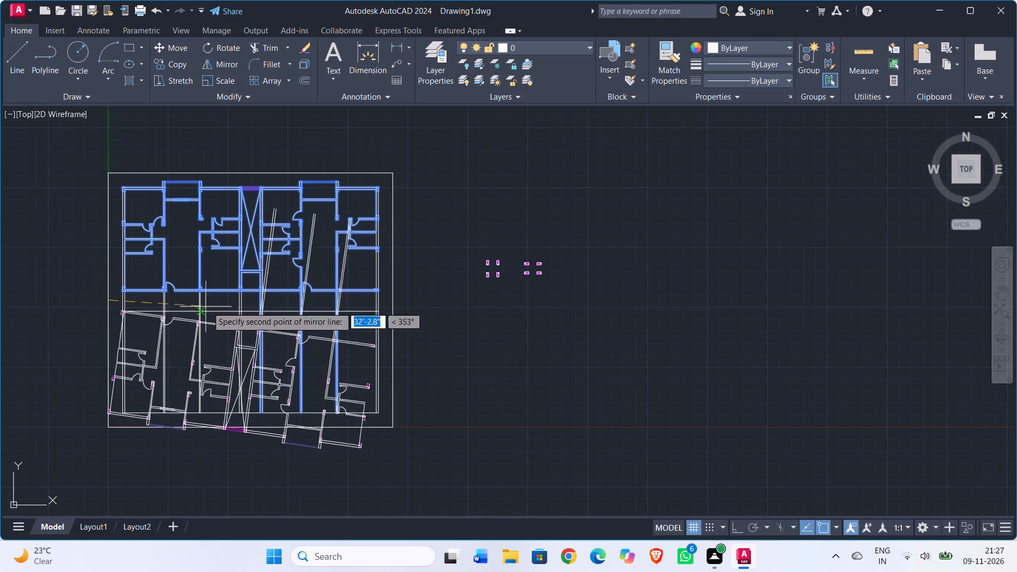
click(731, 526)
scroll(468, 345, up, 2)
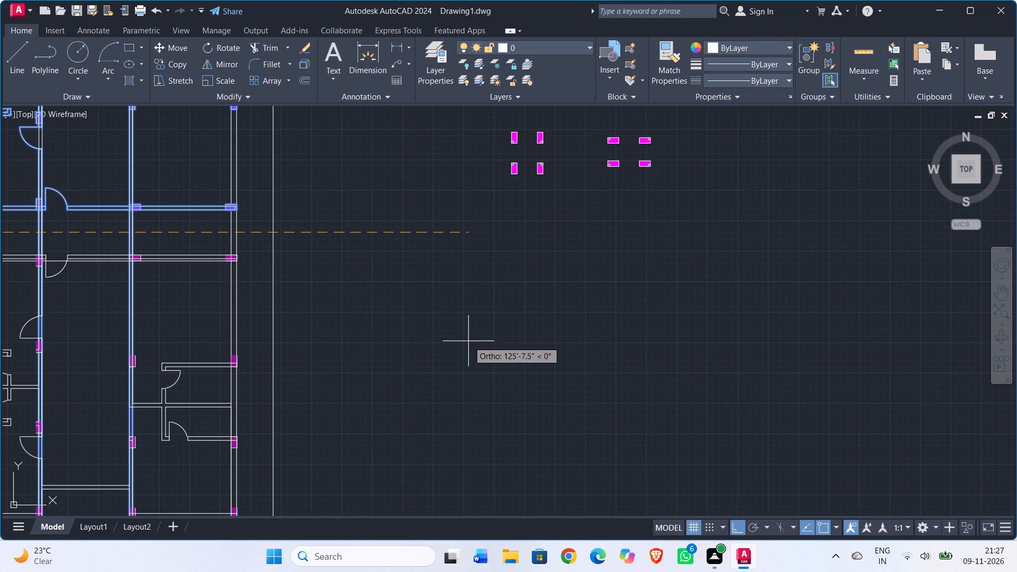
click(451, 239)
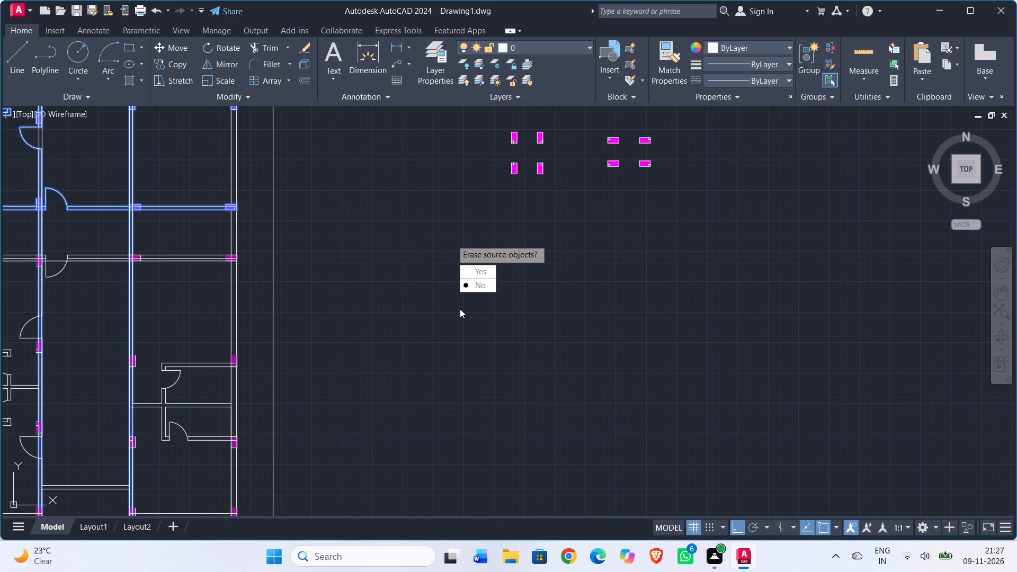
drag(467, 282, 451, 239)
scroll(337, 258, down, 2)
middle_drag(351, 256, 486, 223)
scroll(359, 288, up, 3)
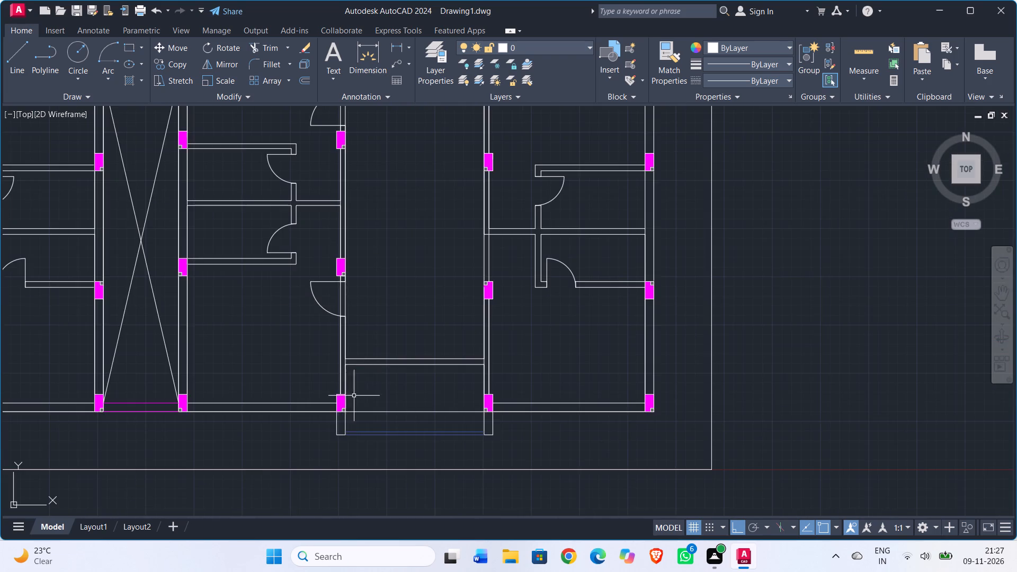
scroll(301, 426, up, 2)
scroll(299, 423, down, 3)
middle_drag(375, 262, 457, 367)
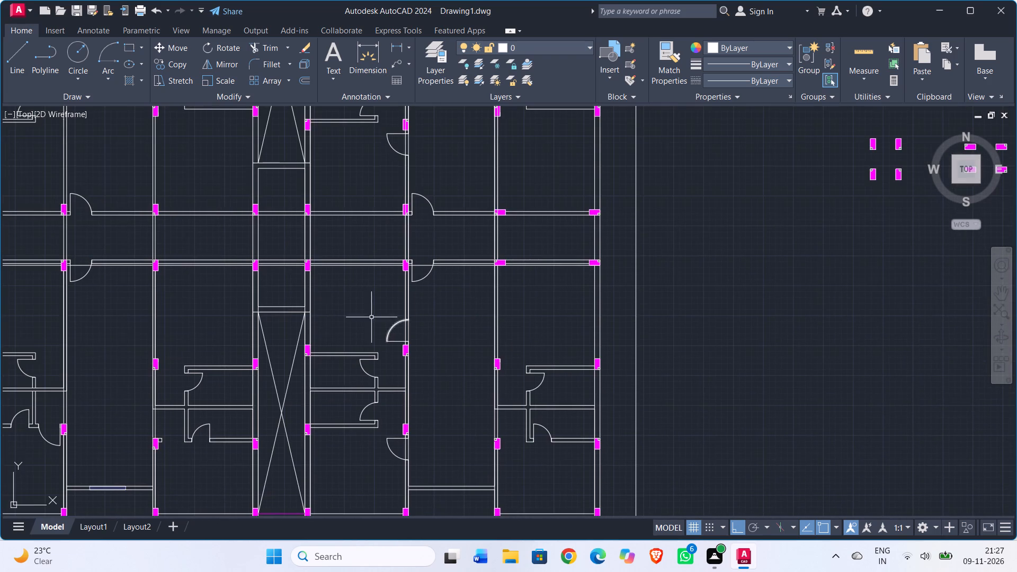
Measure the central corridor, the rooms south of it, and the gap between the southern wall and the site boundary.
scroll(188, 275, up, 2)
scroll(194, 285, down, 2)
middle_drag(199, 287, 322, 282)
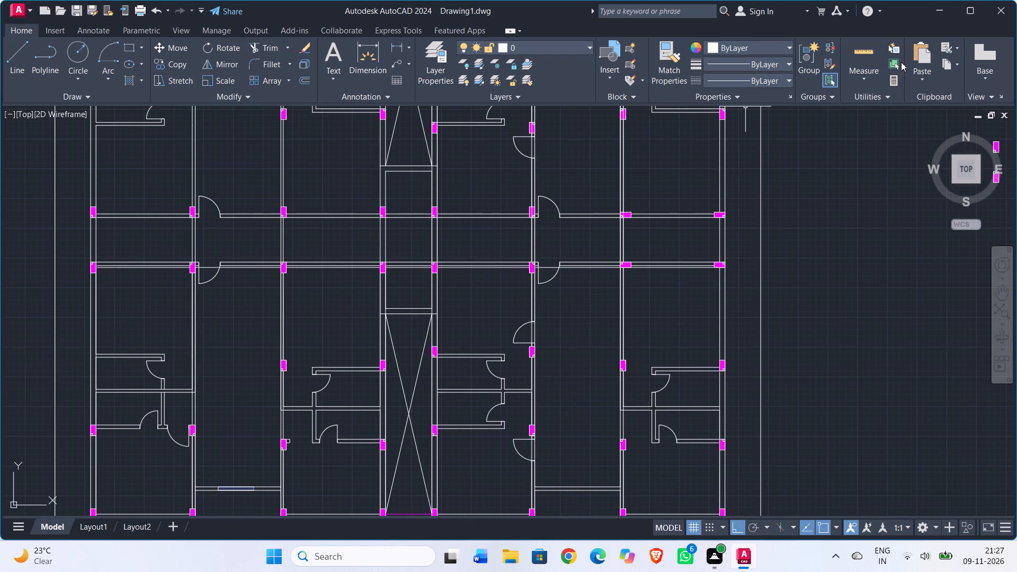
click(870, 50)
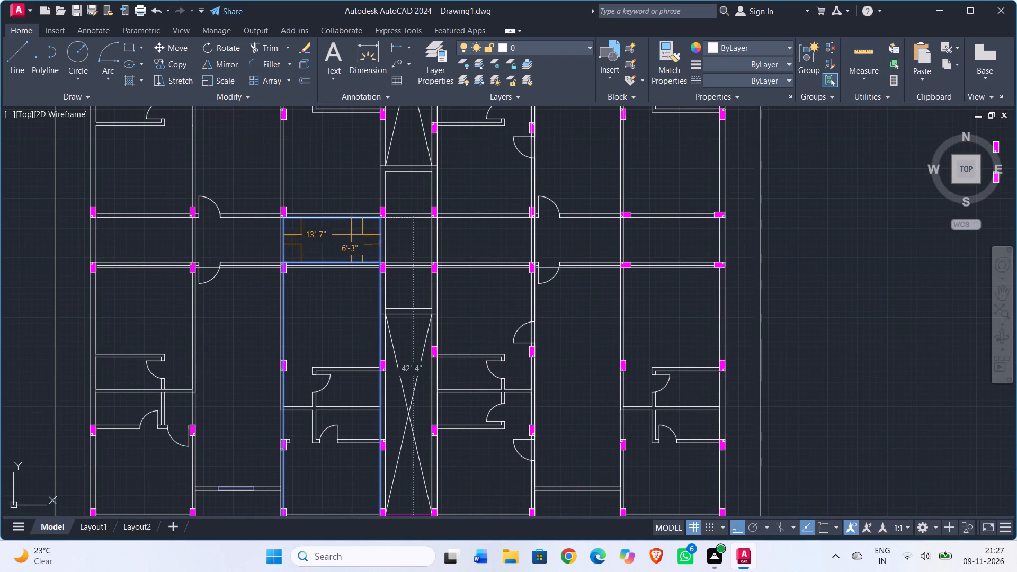
scroll(351, 230, up, 3)
scroll(343, 250, down, 2)
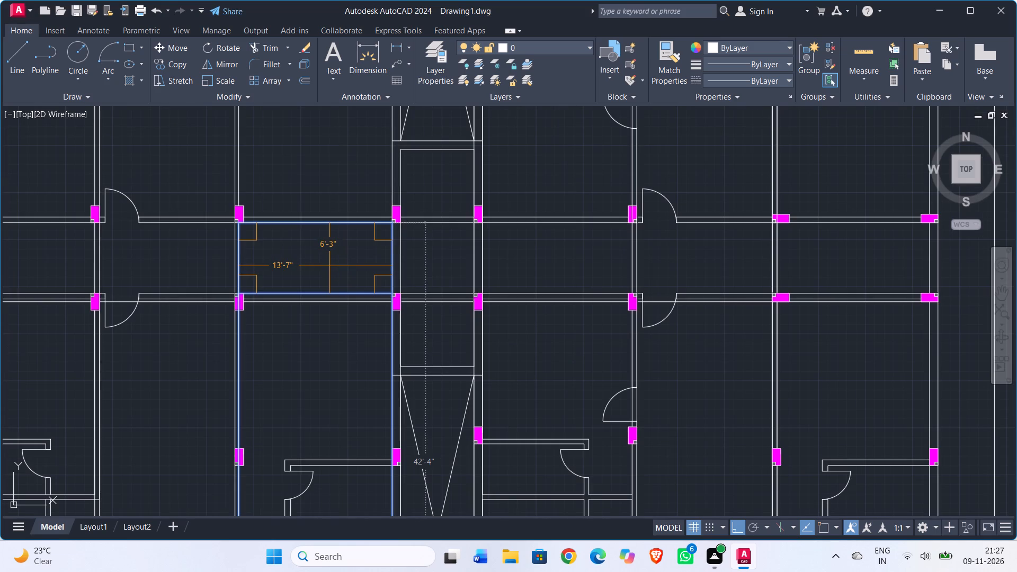
middle_drag(328, 266, 445, 262)
scroll(423, 294, down, 2)
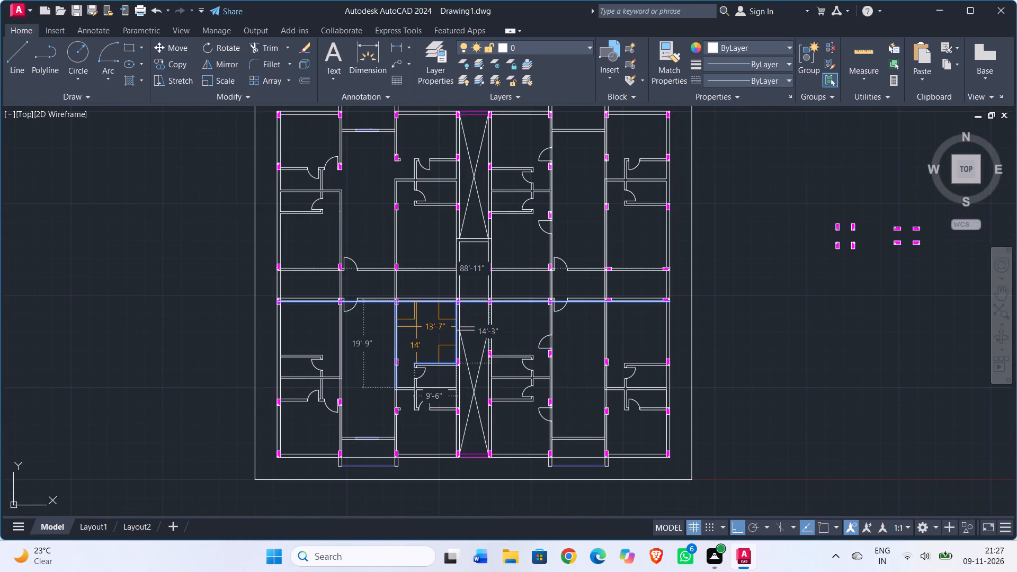
middle_drag(416, 327, 430, 209)
scroll(422, 356, up, 5)
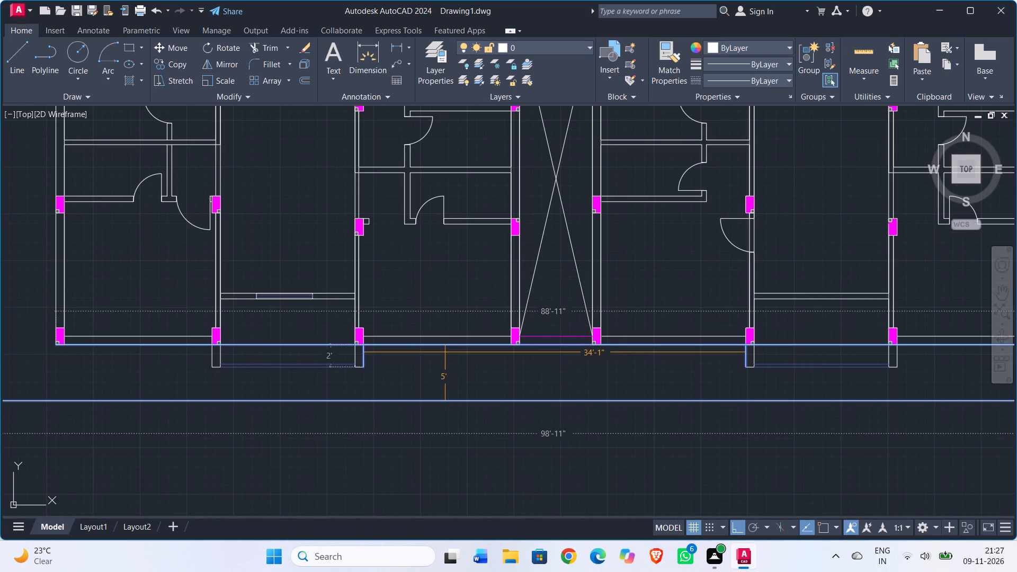
key(Escape)
Delete the extra full-width horizontal line just south of the central corridor's southern wall, crossing its door openings.
scroll(445, 353, down, 2)
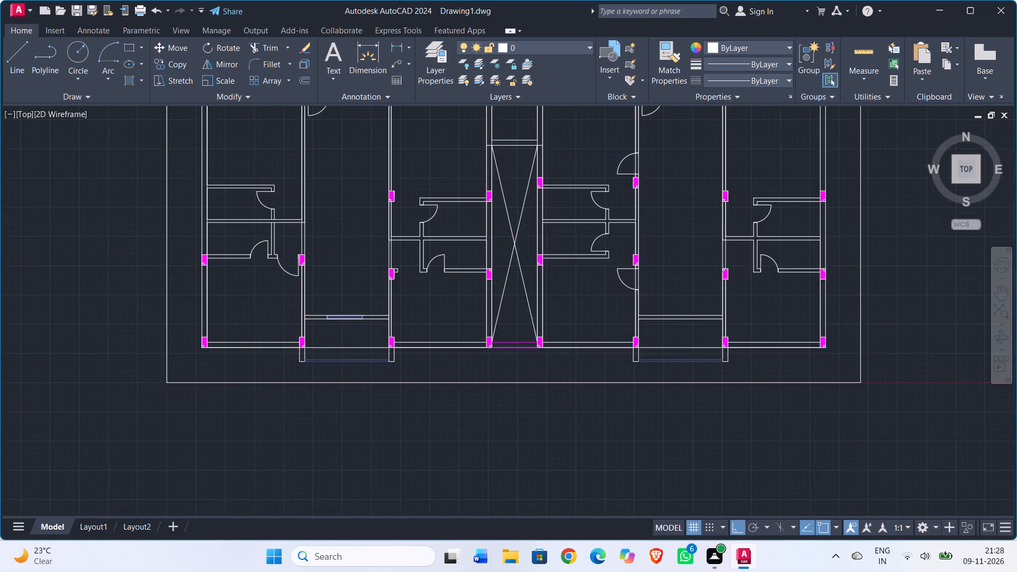
middle_drag(437, 204, 414, 287)
scroll(412, 275, up, 2)
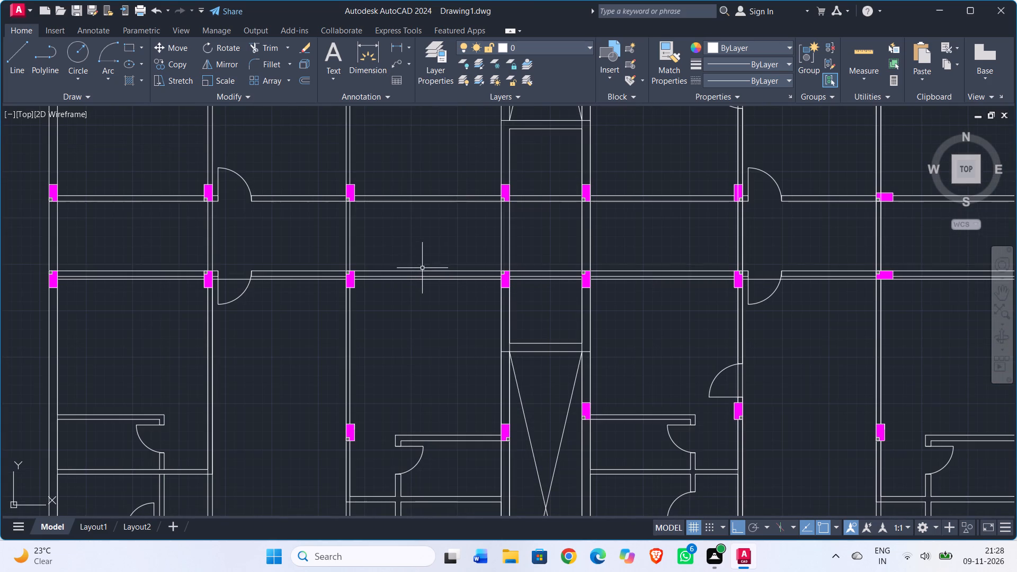
click(423, 272)
scroll(423, 272, up, 3)
key(Escape)
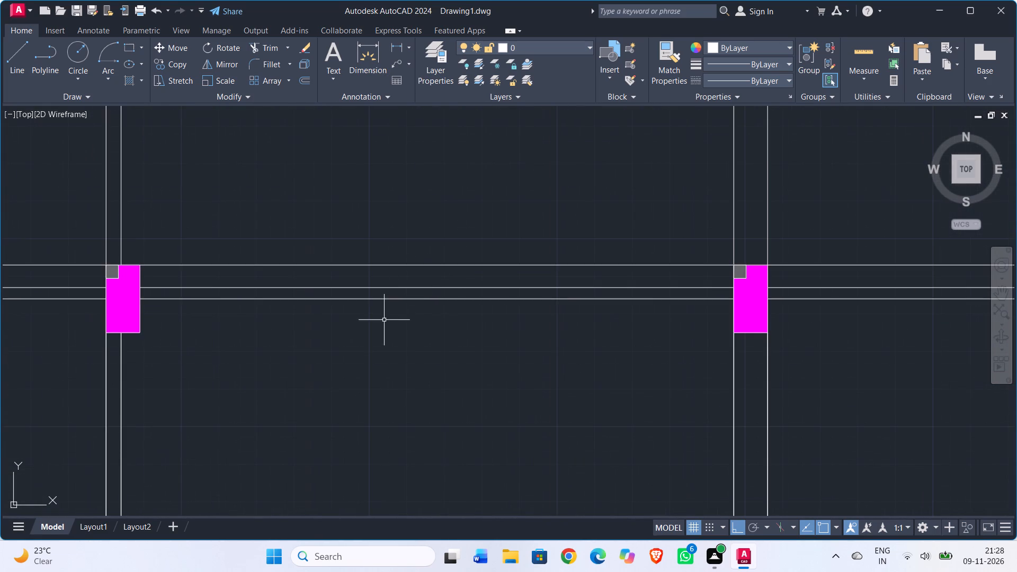
click(403, 286)
key(Escape)
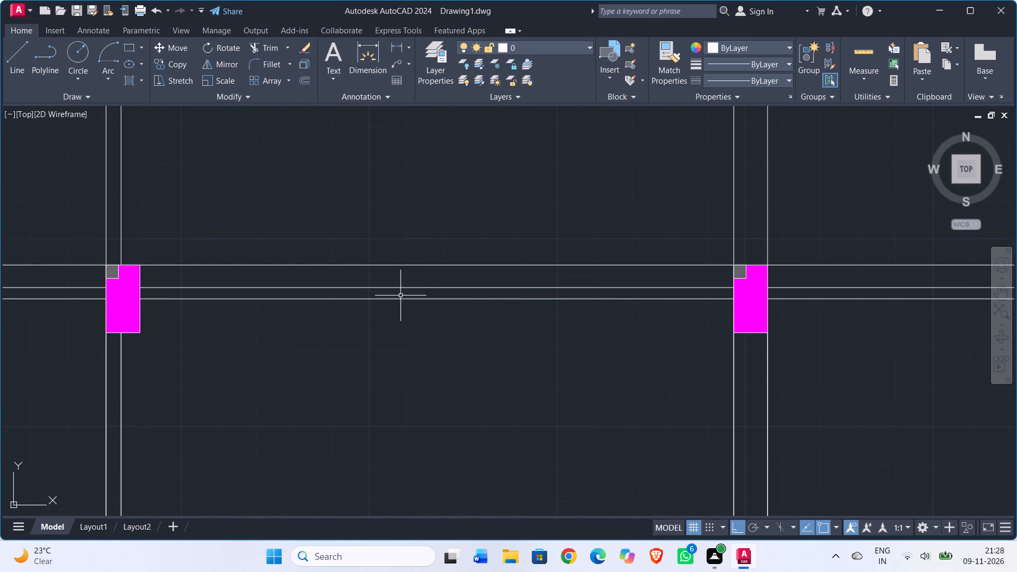
click(400, 297)
scroll(394, 334, down, 4)
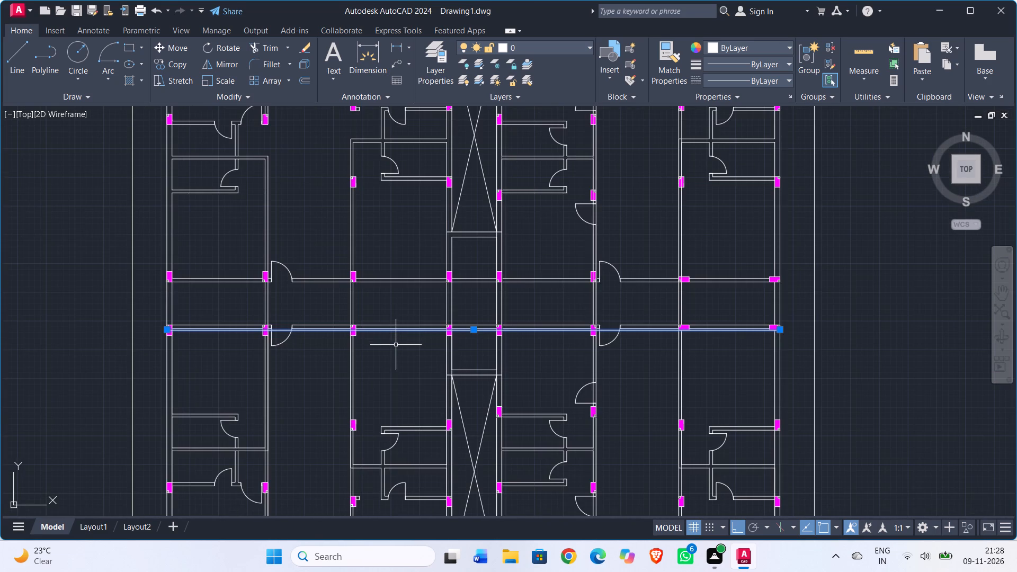
middle_drag(395, 345, 360, 293)
scroll(373, 283, up, 2)
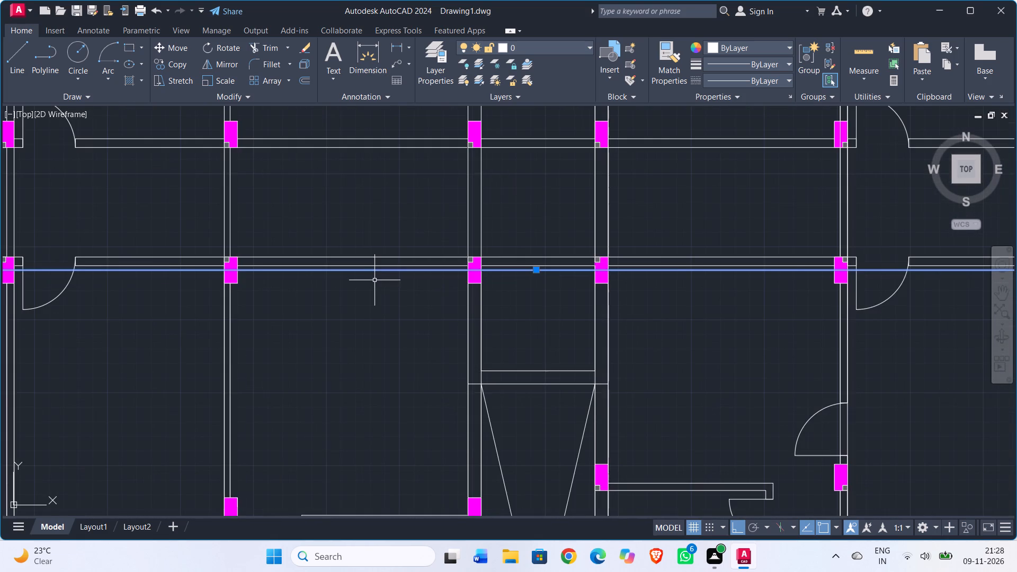
scroll(374, 279, down, 2)
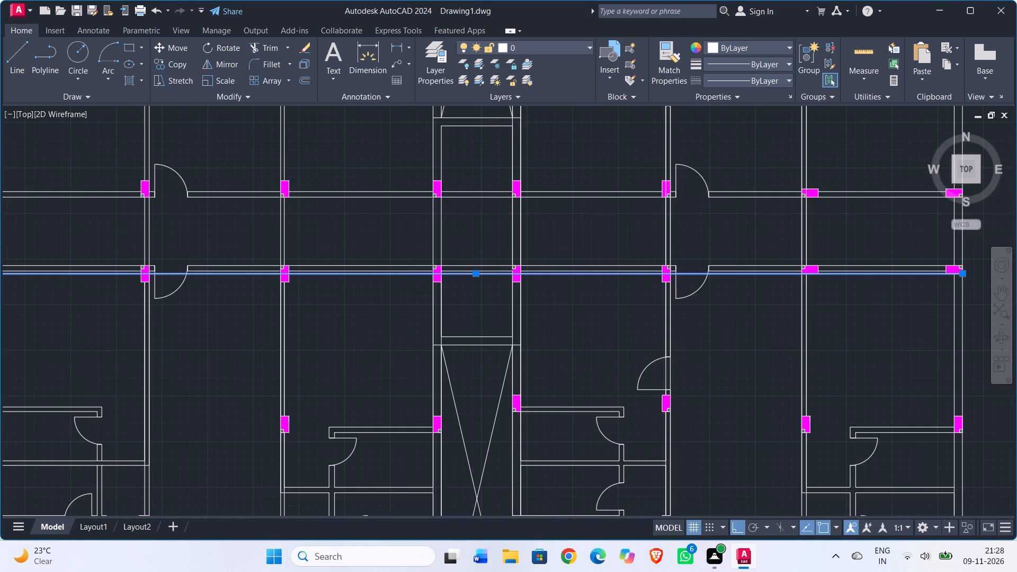
key(Delete)
Measure the southern half's rooms at the east side and the room at the west side below the corridor.
scroll(365, 310, down, 1)
middle_drag(366, 310, 475, 300)
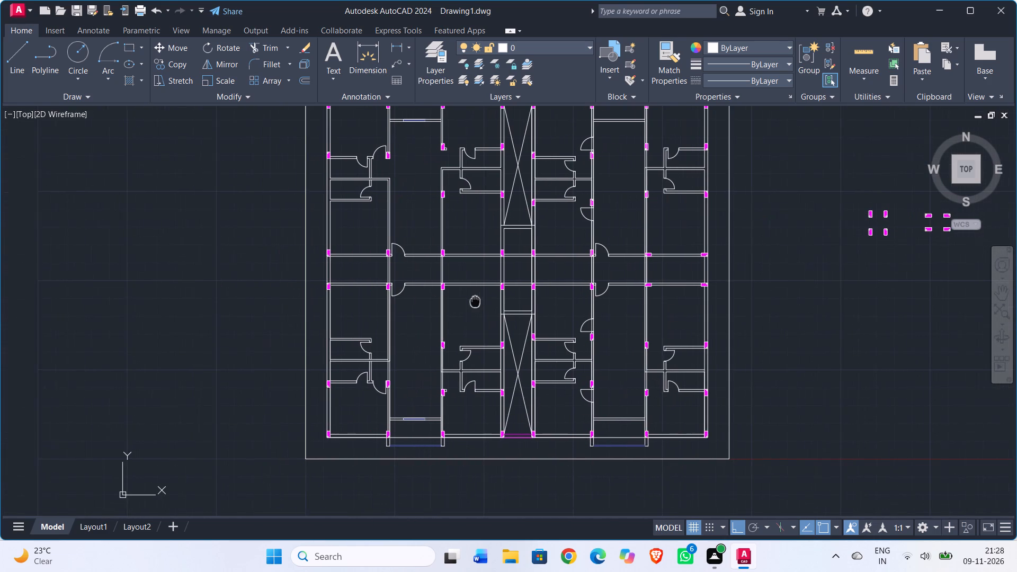
middle_drag(475, 300, 477, 300)
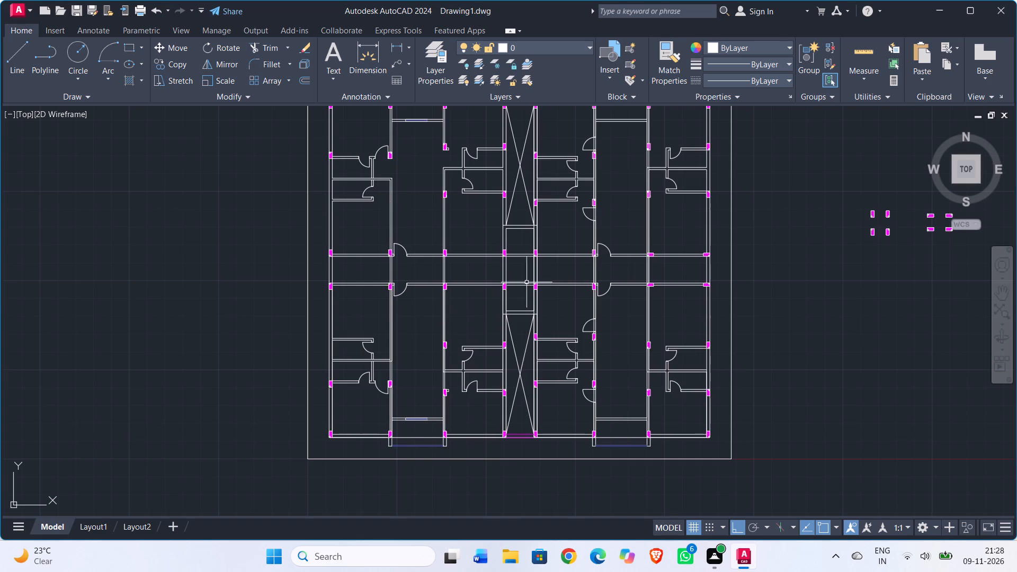
middle_drag(654, 303, 583, 305)
scroll(596, 311, up, 2)
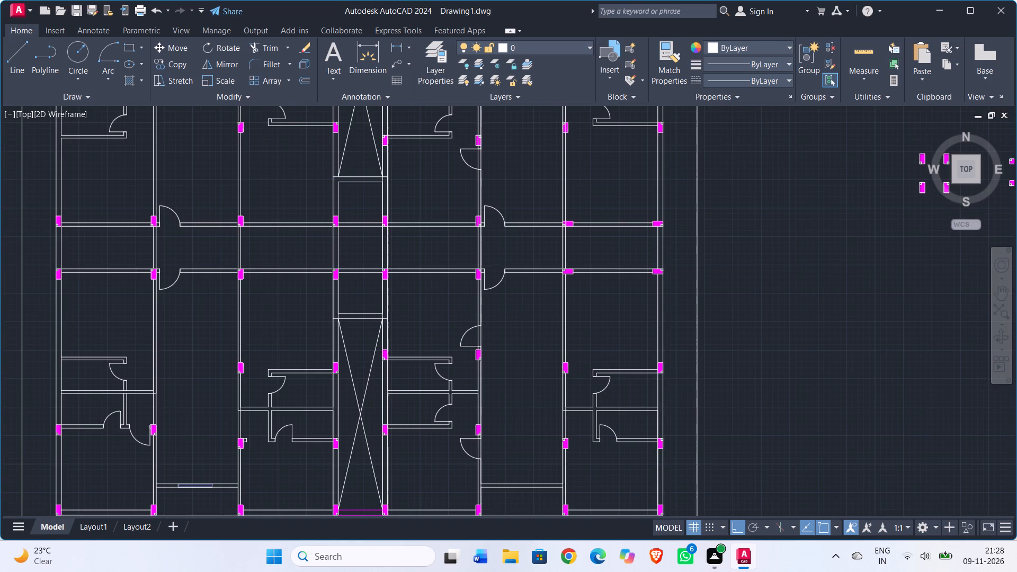
scroll(596, 311, down, 2)
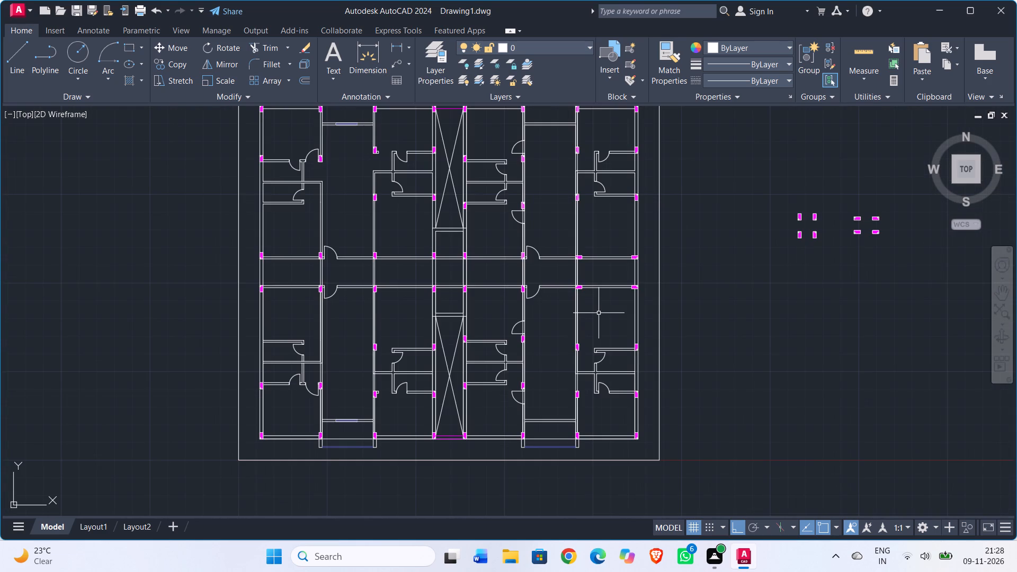
middle_drag(599, 313, 549, 311)
click(854, 49)
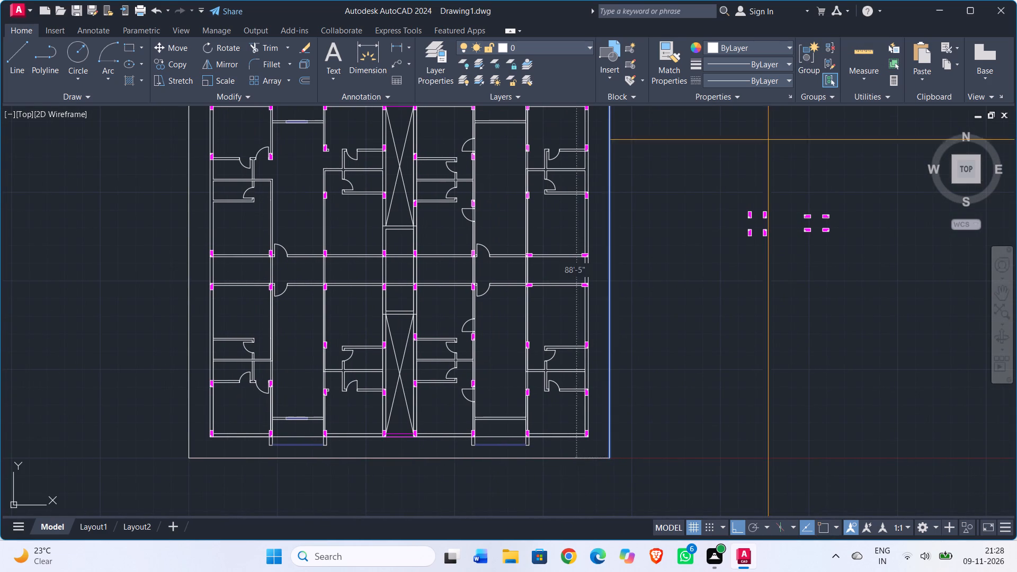
scroll(571, 297, up, 2)
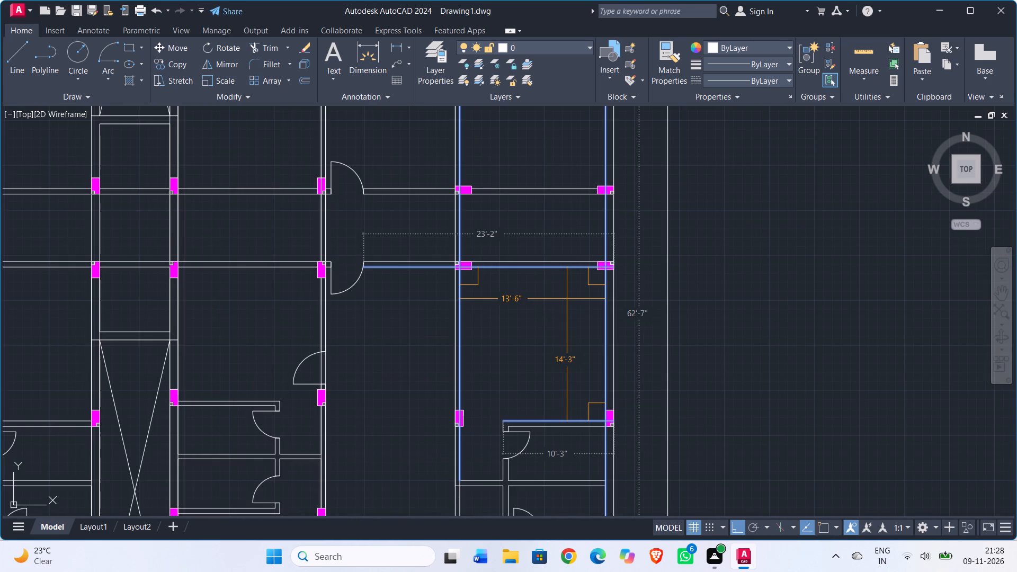
scroll(566, 299, down, 1)
middle_drag(566, 300, 572, 234)
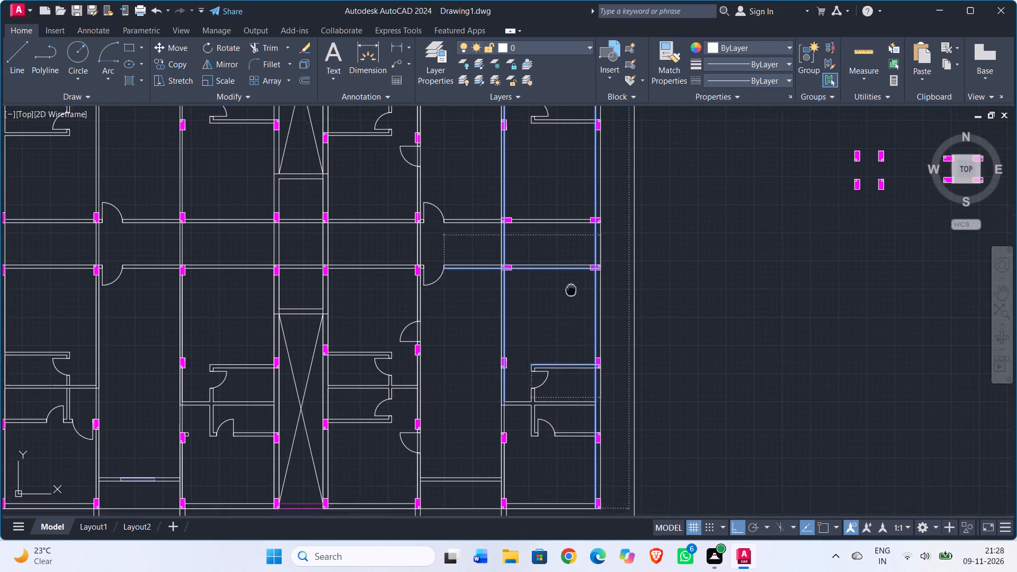
middle_drag(572, 234, 572, 213)
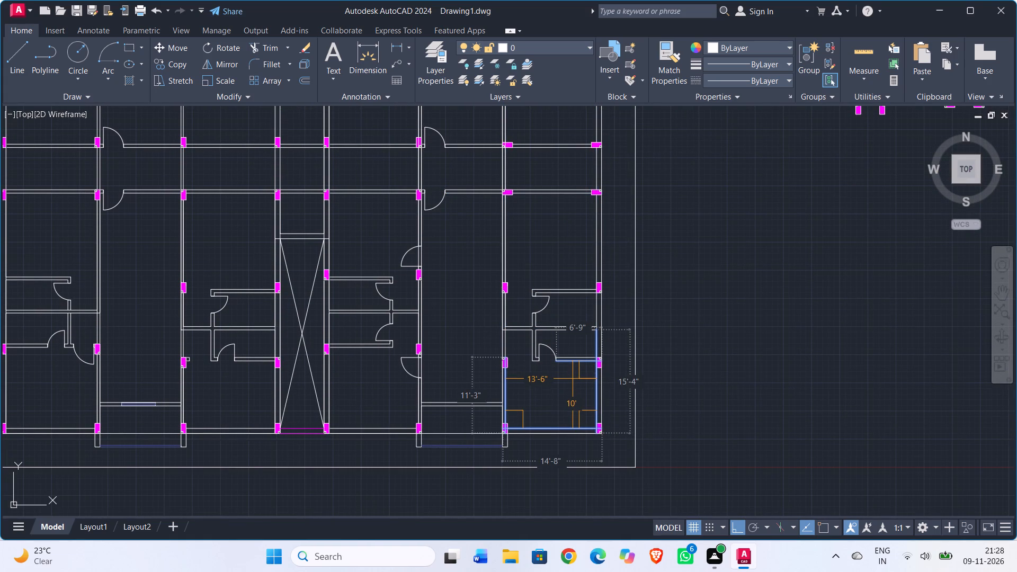
middle_drag(573, 379, 564, 343)
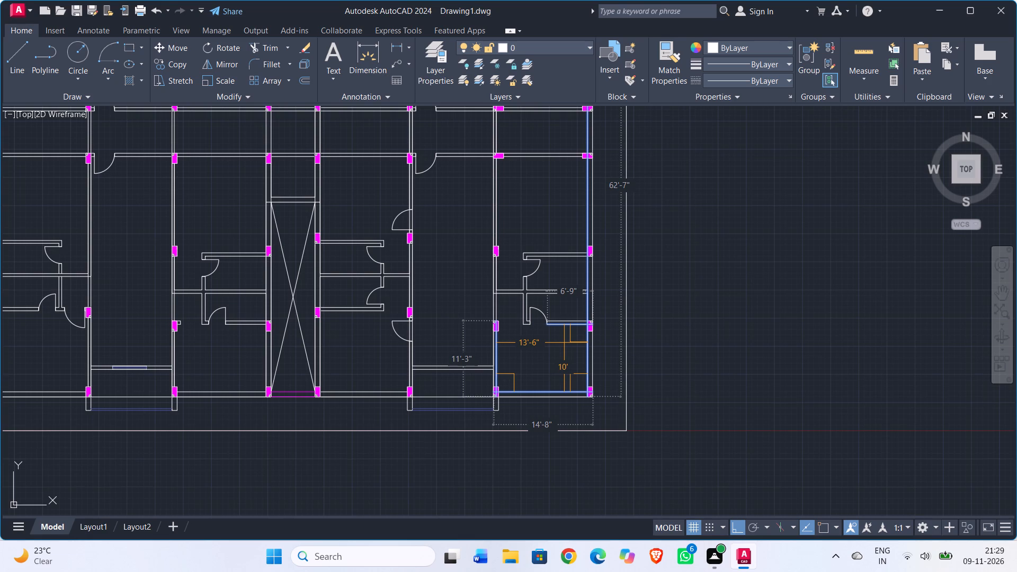
scroll(559, 341, down, 3)
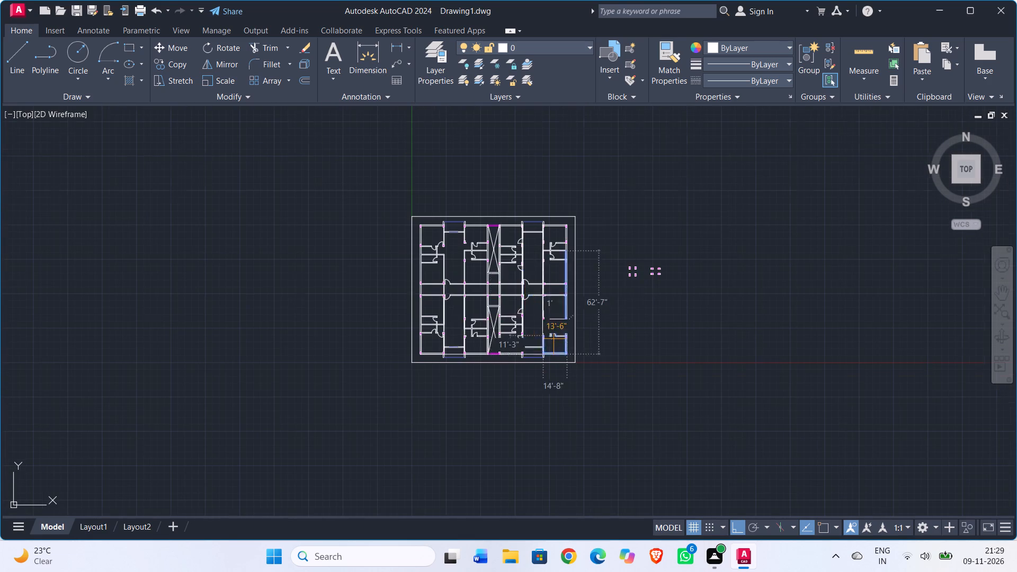
scroll(428, 308, up, 4)
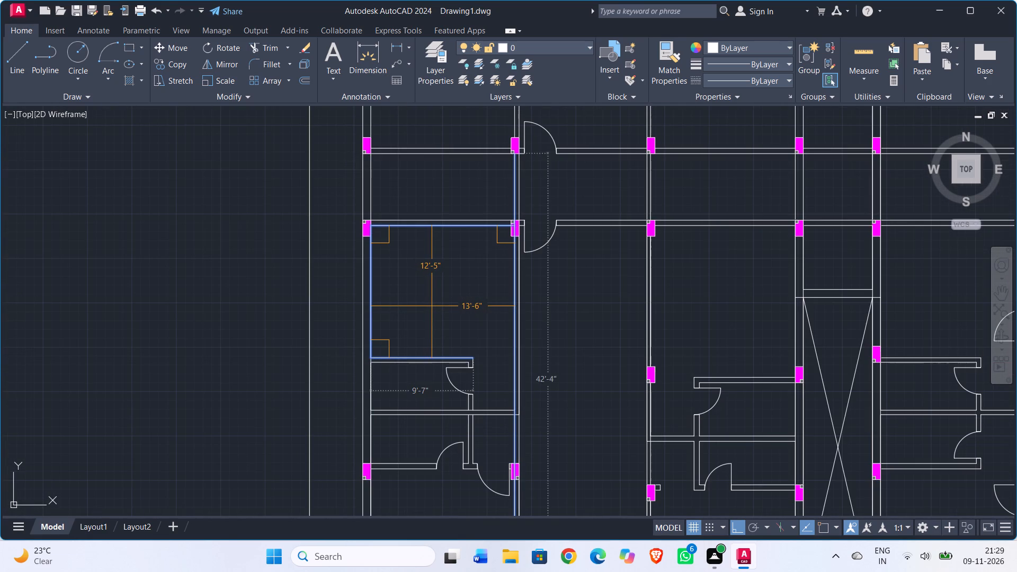
key(Escape)
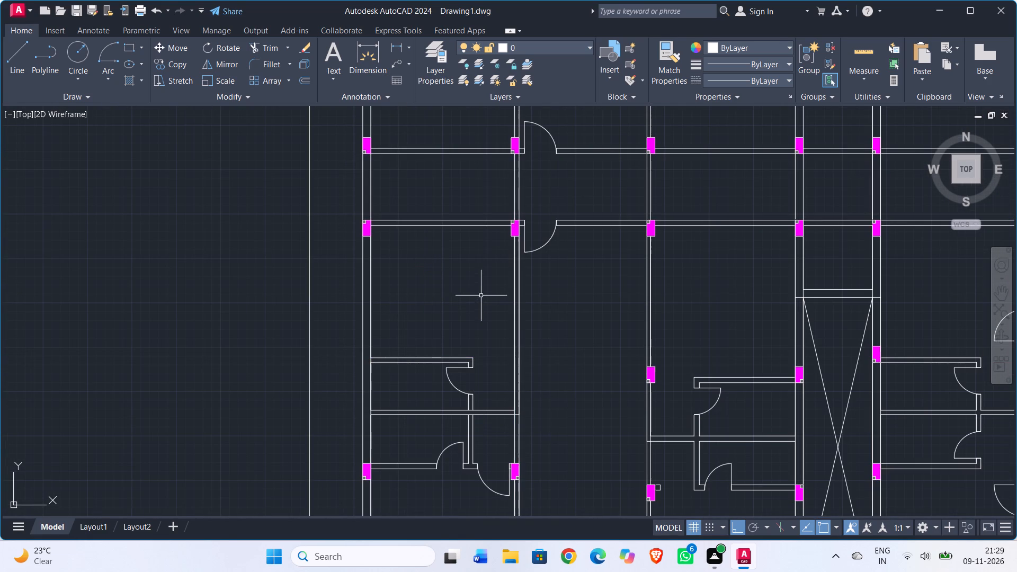
Trim all interior north-south wall lines crossing the central corridor, from the west rooms to the east rooms, leaving the outer walls.
scroll(482, 294, down, 1)
middle_drag(482, 294, 409, 312)
scroll(409, 298, up, 2)
scroll(412, 294, down, 1)
middle_drag(412, 294, 411, 298)
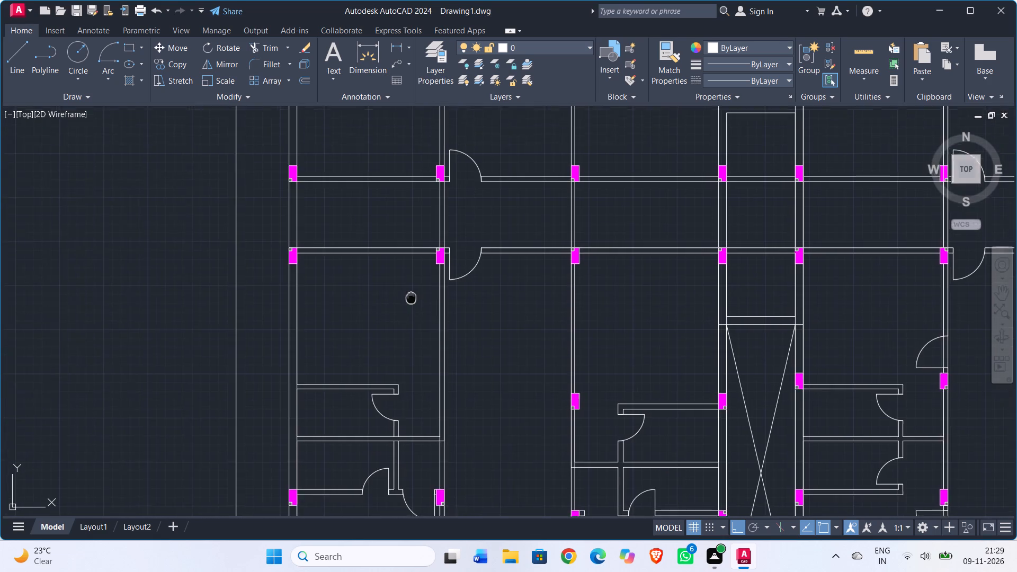
middle_drag(411, 298, 378, 332)
text(tr)
key(Return)
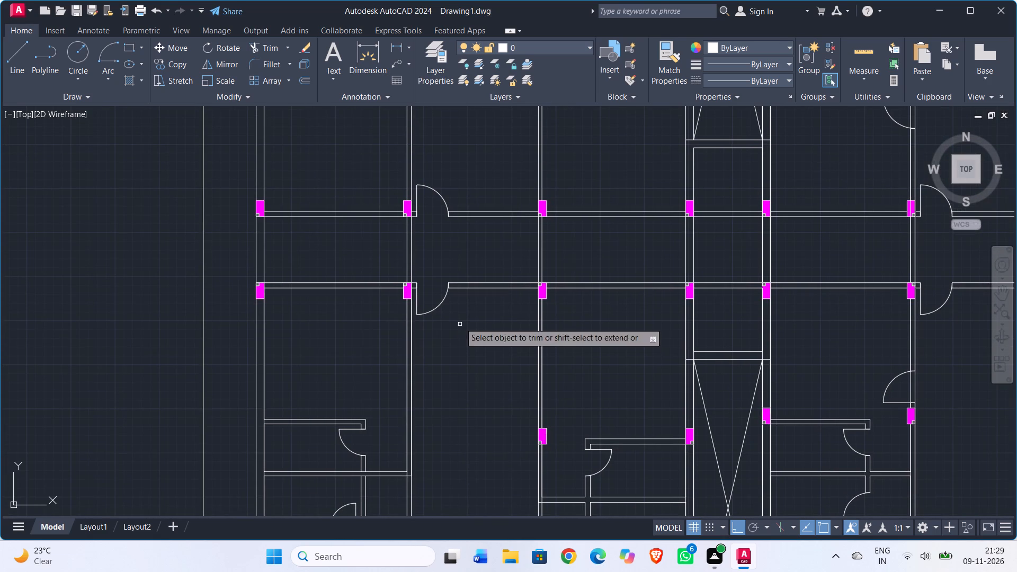
drag(399, 255, 426, 254)
click(532, 252)
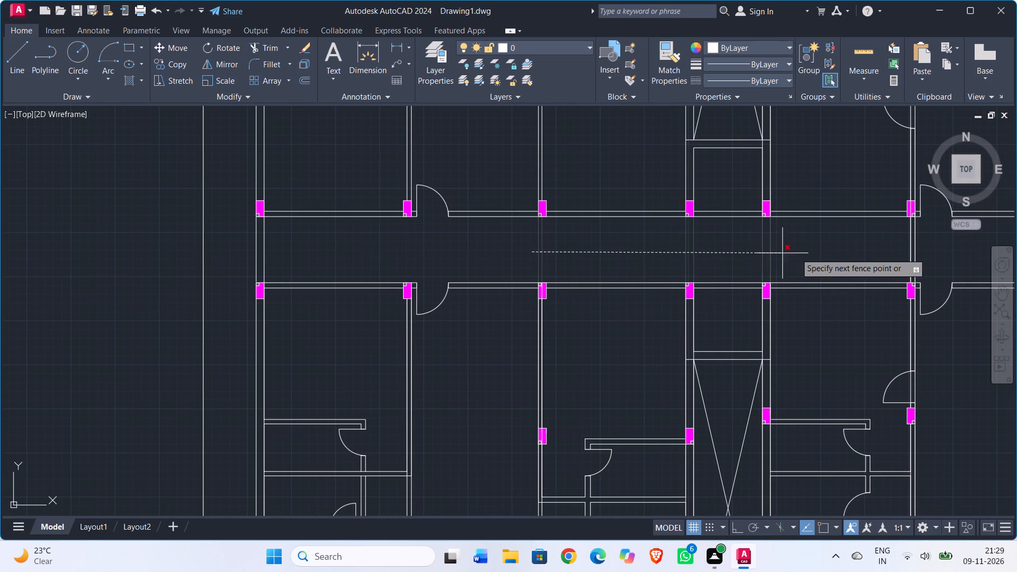
click(837, 253)
middle_drag(835, 253, 442, 256)
click(485, 246)
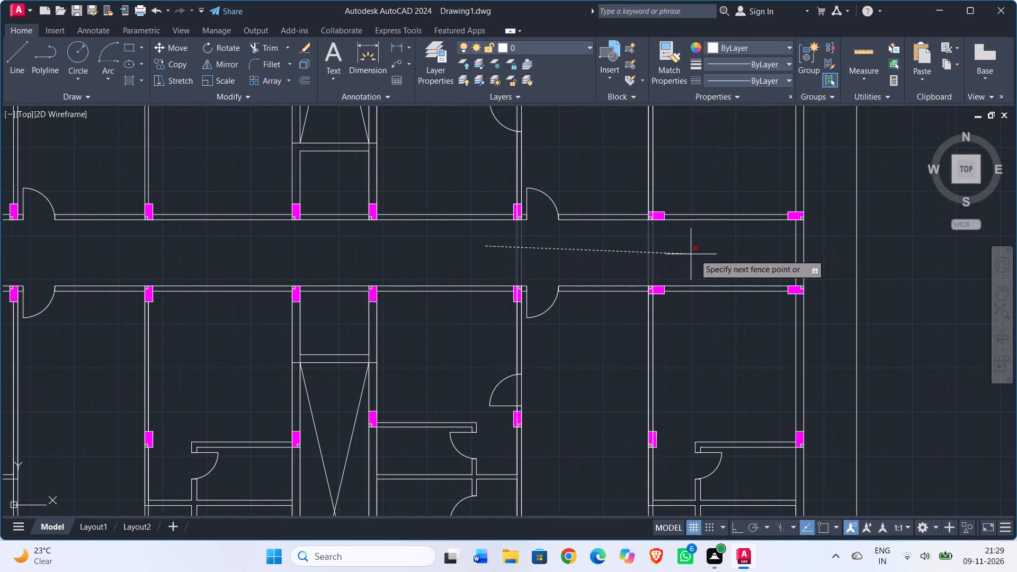
click(720, 256)
scroll(541, 258, down, 2)
scroll(355, 310, up, 2)
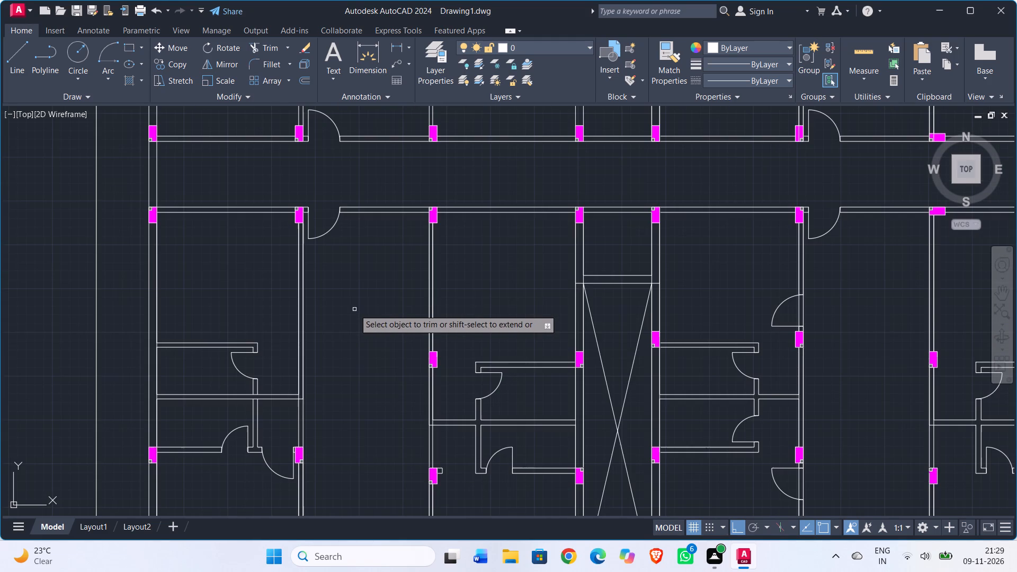
key(Escape)
Measure the rooms along the southern outer wall and the room between the corridor and toilets east of the crossed shaft.
middle_drag(351, 300, 436, 303)
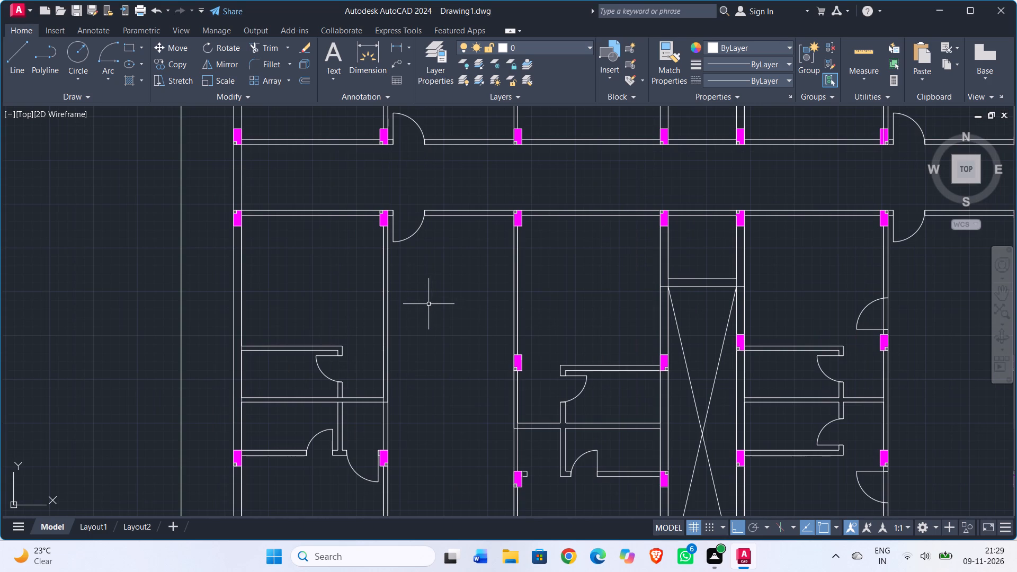
scroll(434, 306, down, 1)
middle_drag(436, 306, 429, 237)
click(854, 51)
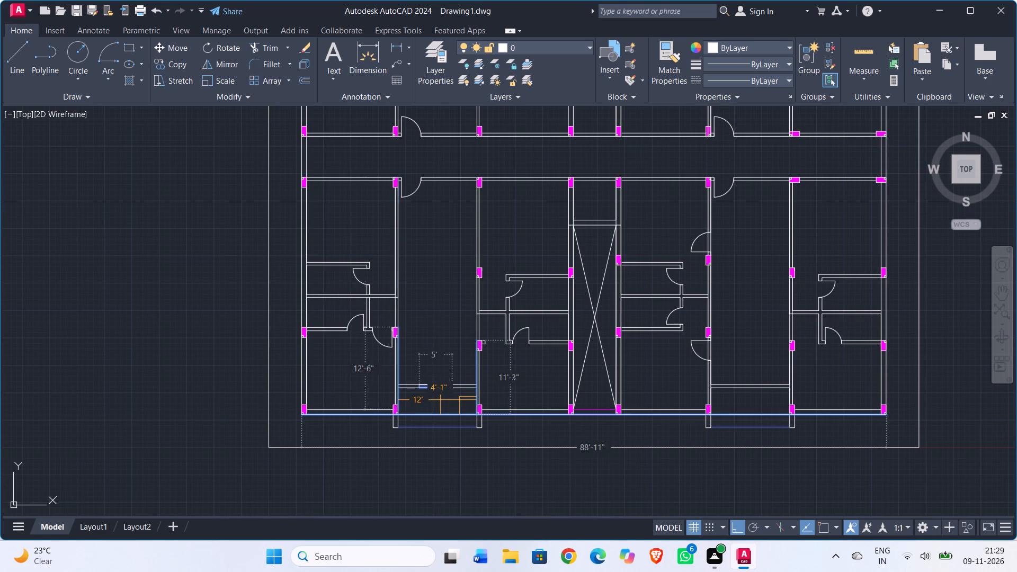
scroll(439, 400, up, 2)
middle_drag(436, 400, 393, 374)
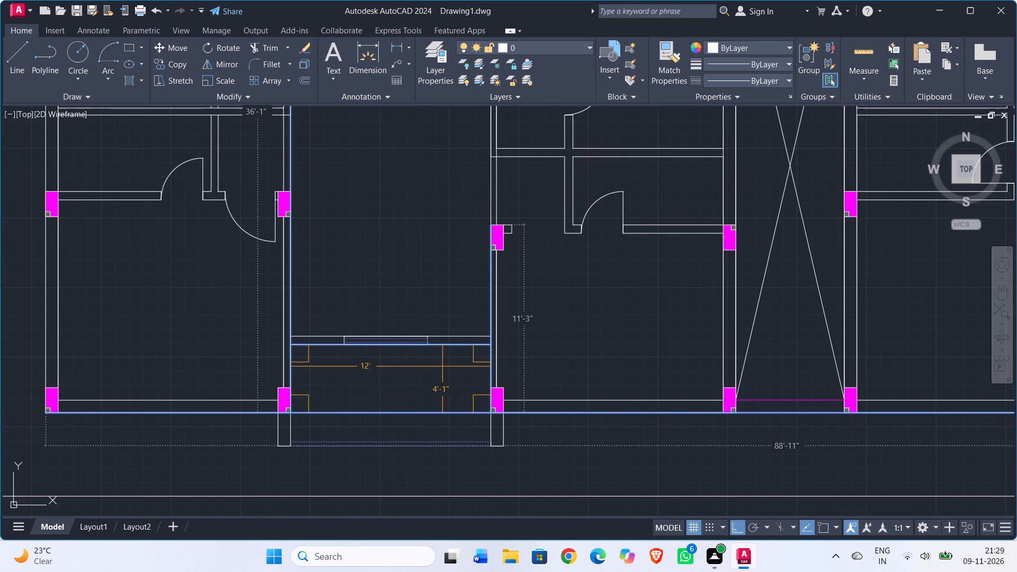
scroll(442, 366, down, 1)
middle_drag(513, 334, 414, 357)
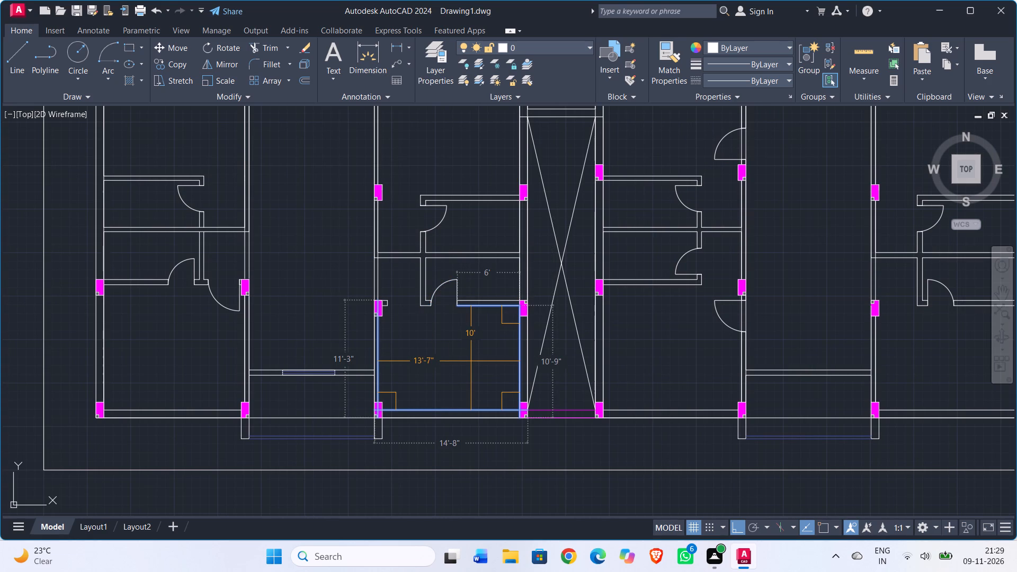
middle_drag(470, 376, 458, 423)
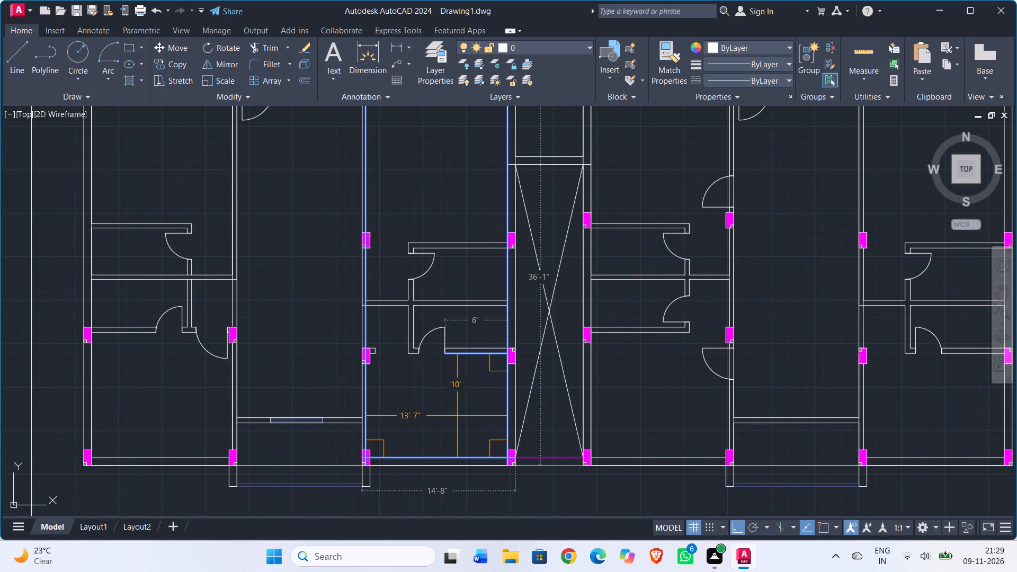
scroll(454, 418, down, 1)
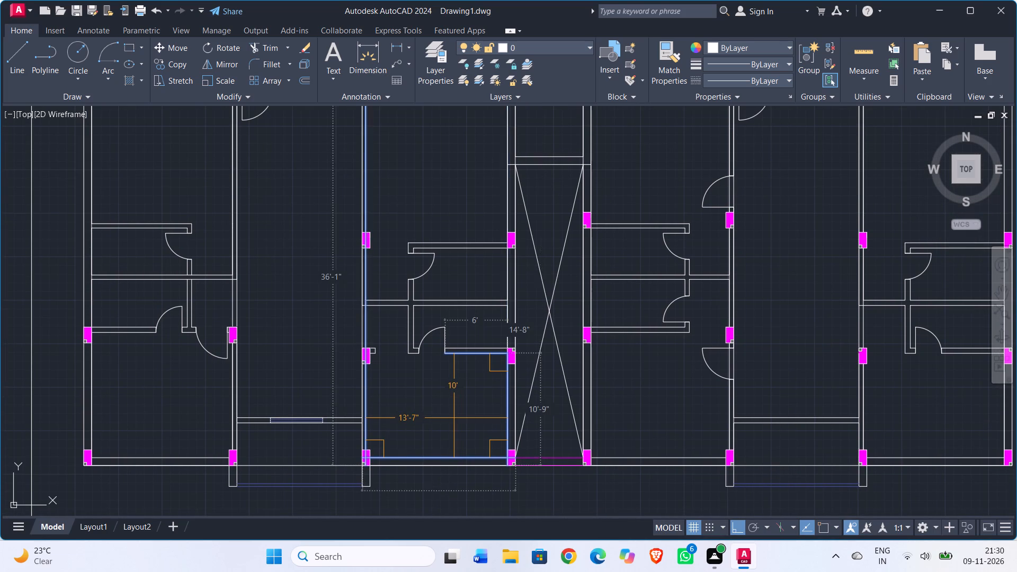
middle_drag(452, 420, 300, 412)
scroll(420, 401, up, 1)
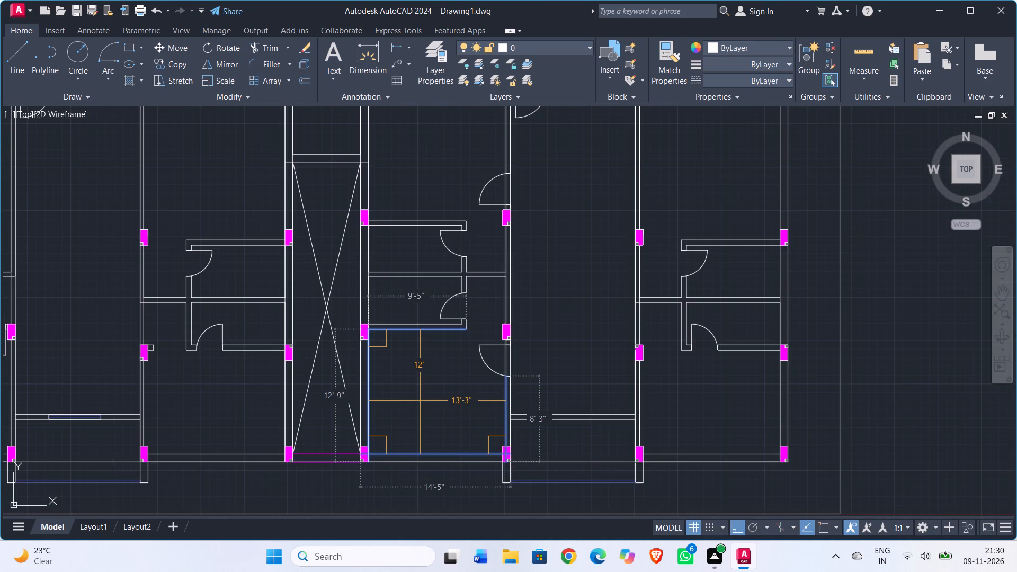
middle_drag(420, 403, 420, 433)
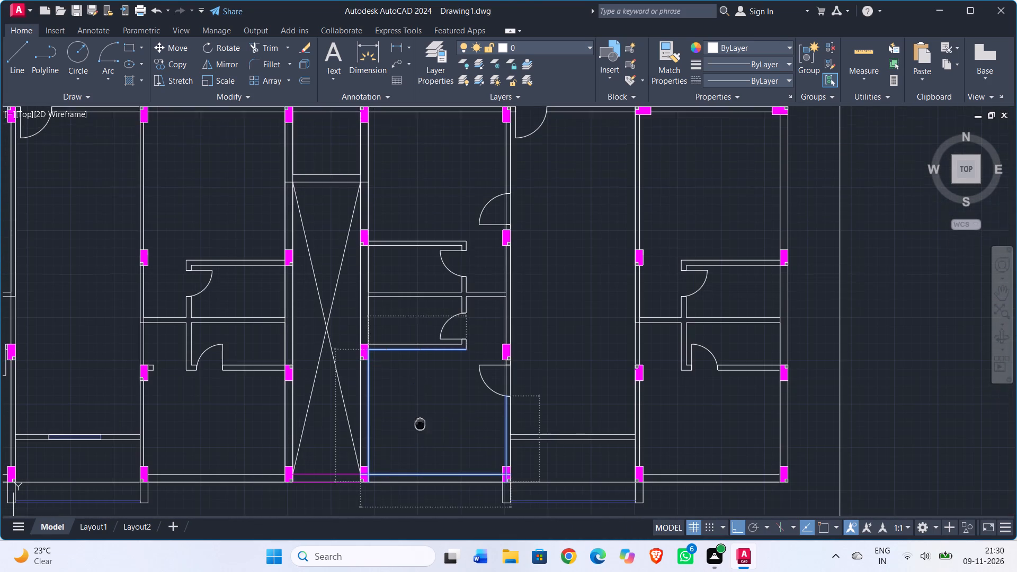
middle_drag(420, 433, 410, 486)
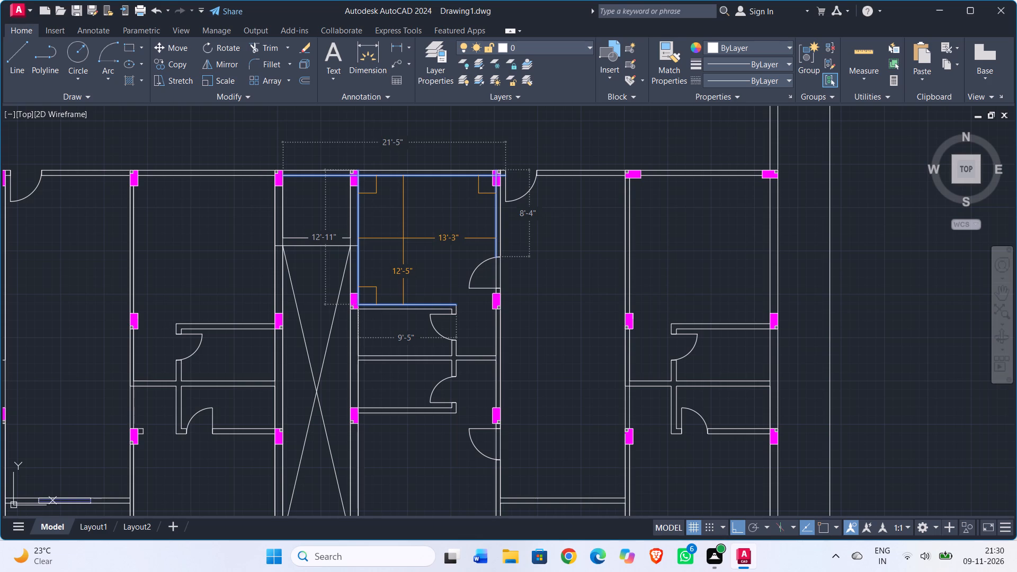
scroll(404, 236, down, 1)
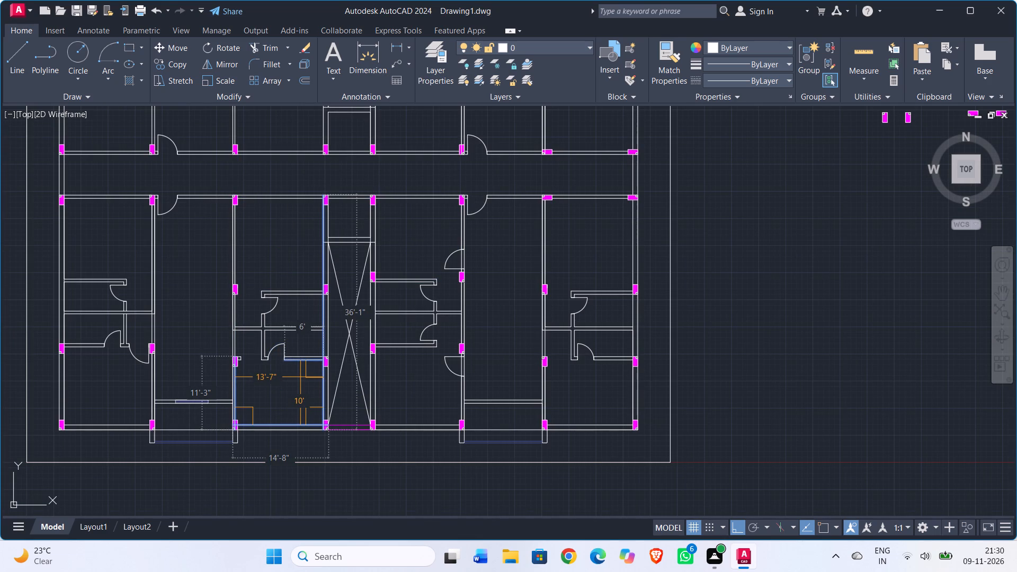
key(Escape)
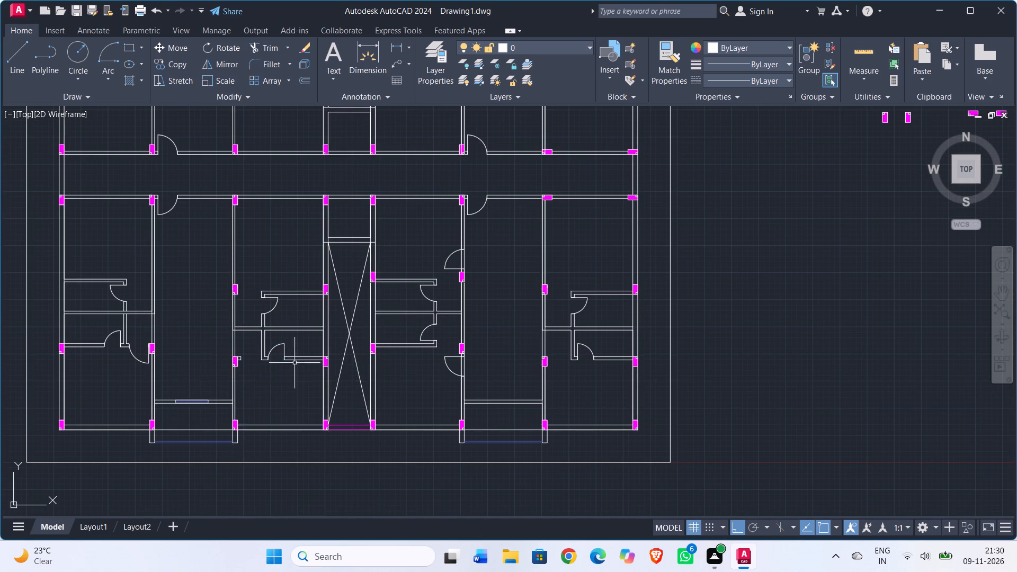
Remove the toilet partitions and their two doors from the southern room just west of the crossed shaft, trimming the connecting wall lines.
scroll(292, 343, up, 2)
text(tr)
key(Return)
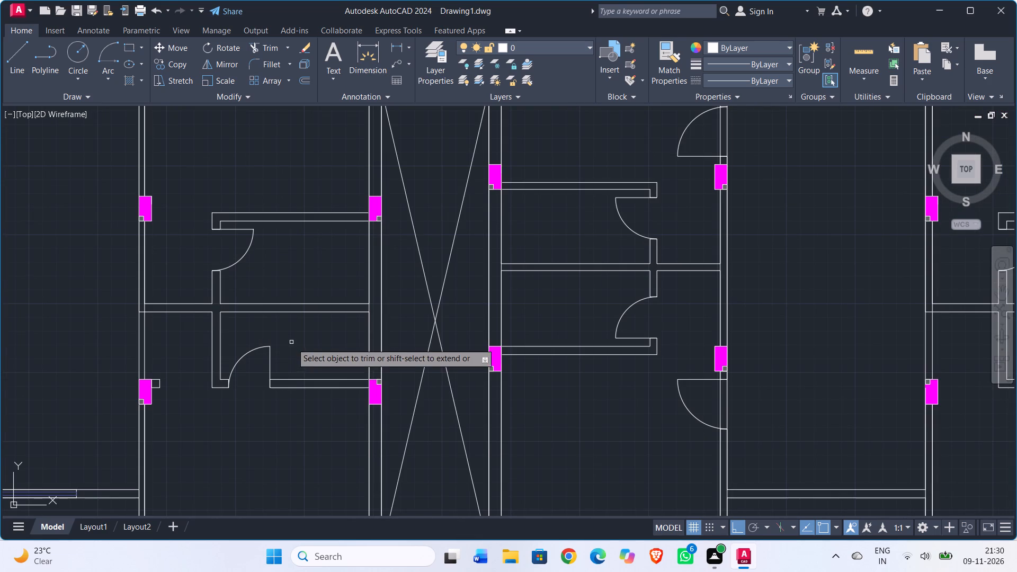
drag(316, 426, 317, 419)
click(307, 184)
click(228, 193)
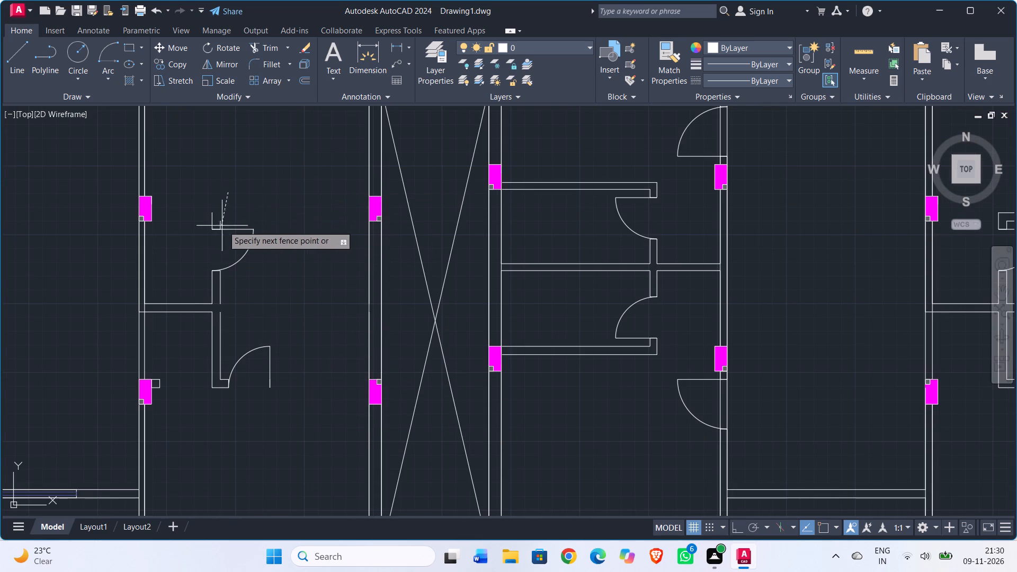
drag(240, 205, 217, 205)
key(Escape)
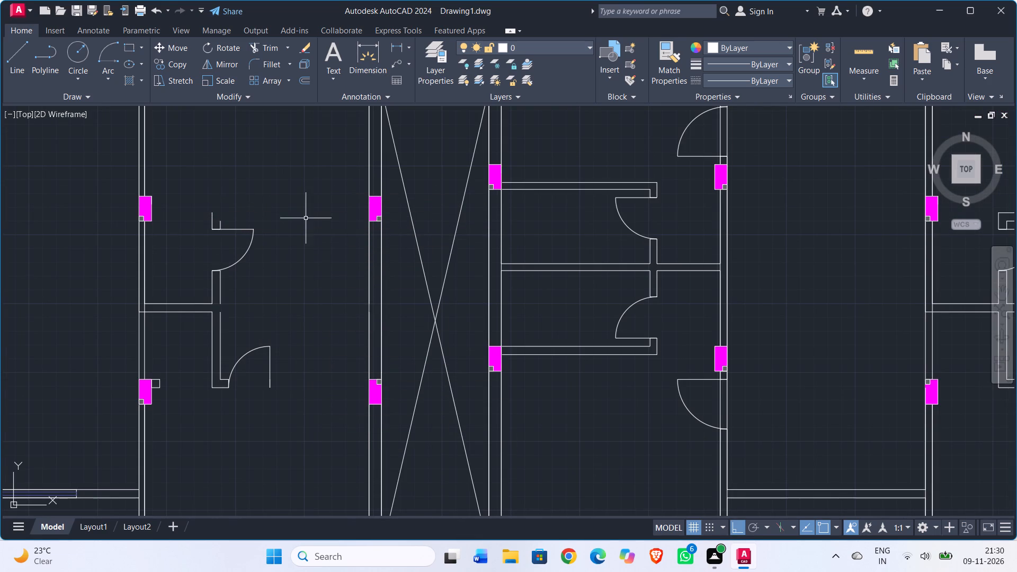
click(306, 218)
click(167, 430)
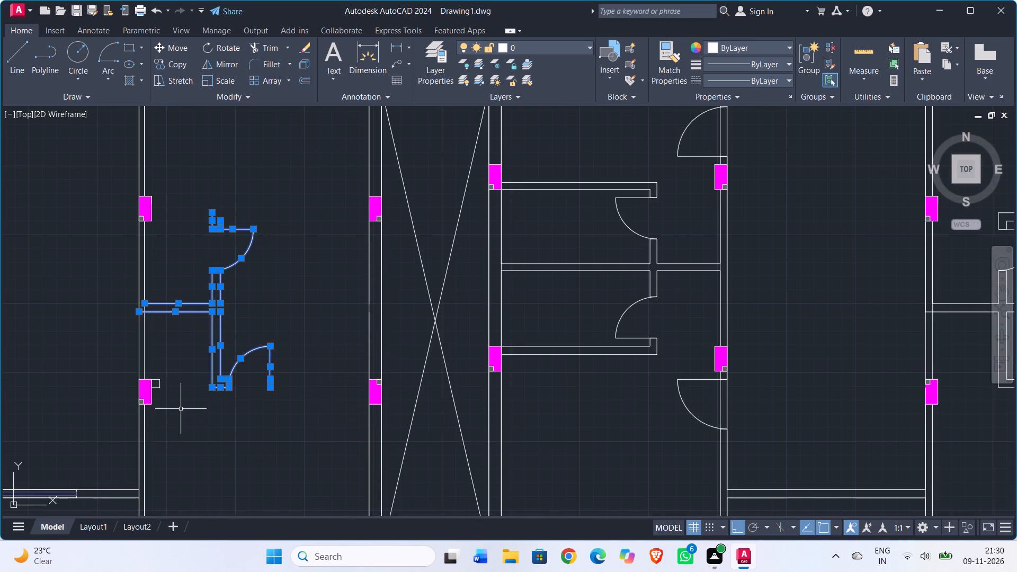
key(Delete)
Delete the leftover wall stub beside the lower column on the west wall of the room west of the crossed shaft.
scroll(290, 342, down, 1)
scroll(213, 371, up, 1)
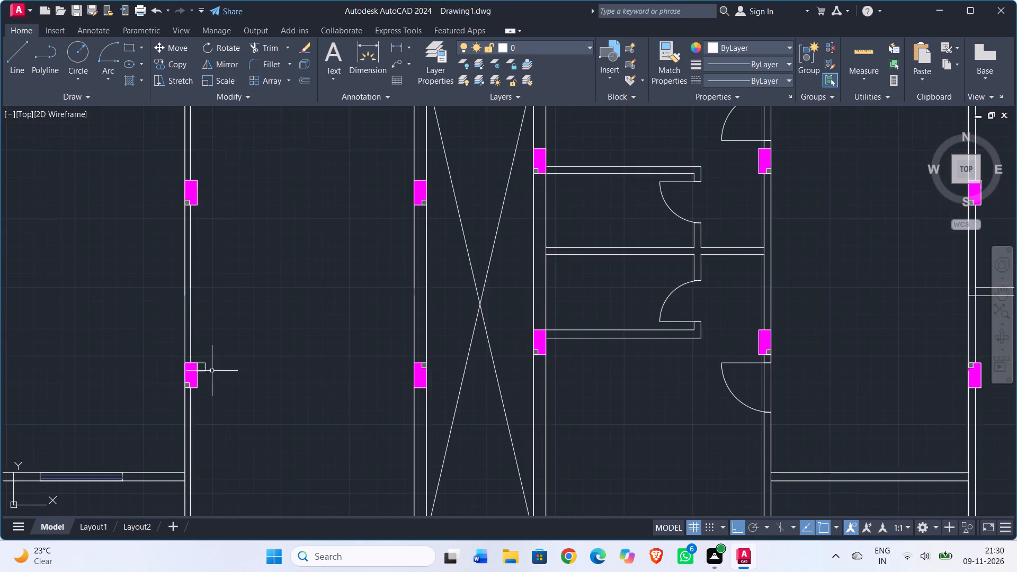
scroll(211, 371, up, 1)
click(203, 368)
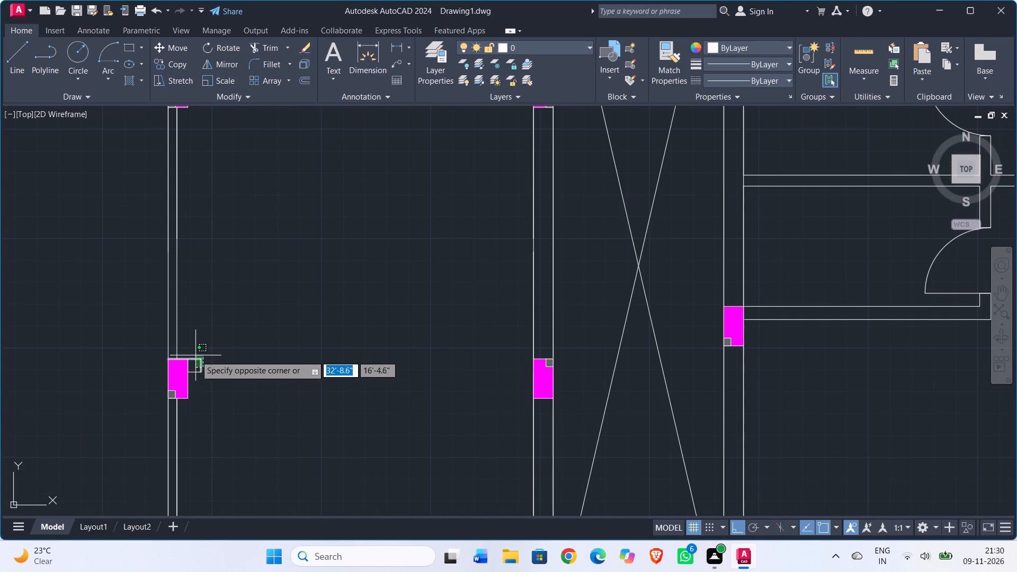
click(195, 354)
click(195, 372)
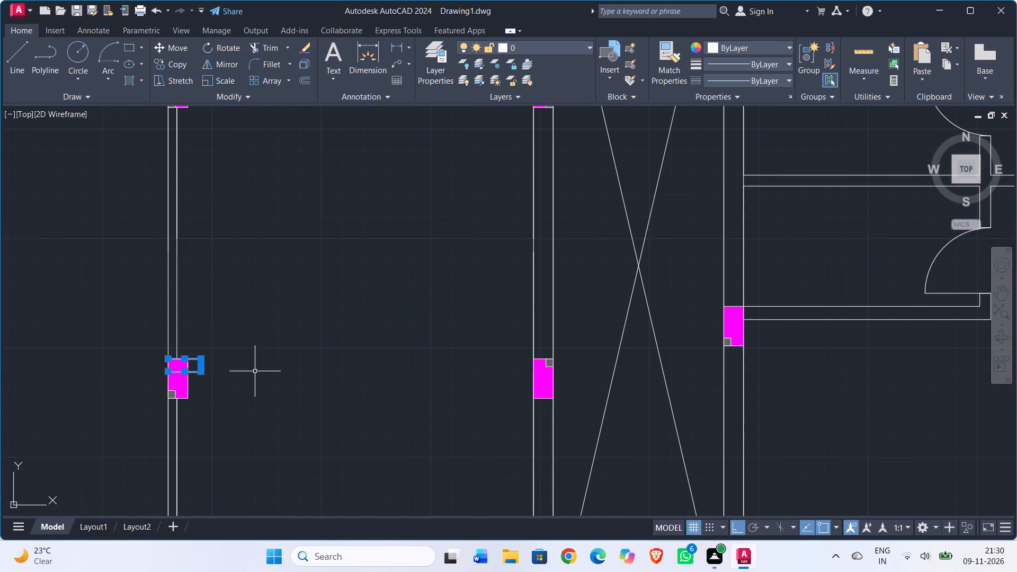
key(Delete)
scroll(256, 373, down, 2)
middle_drag(265, 328, 277, 453)
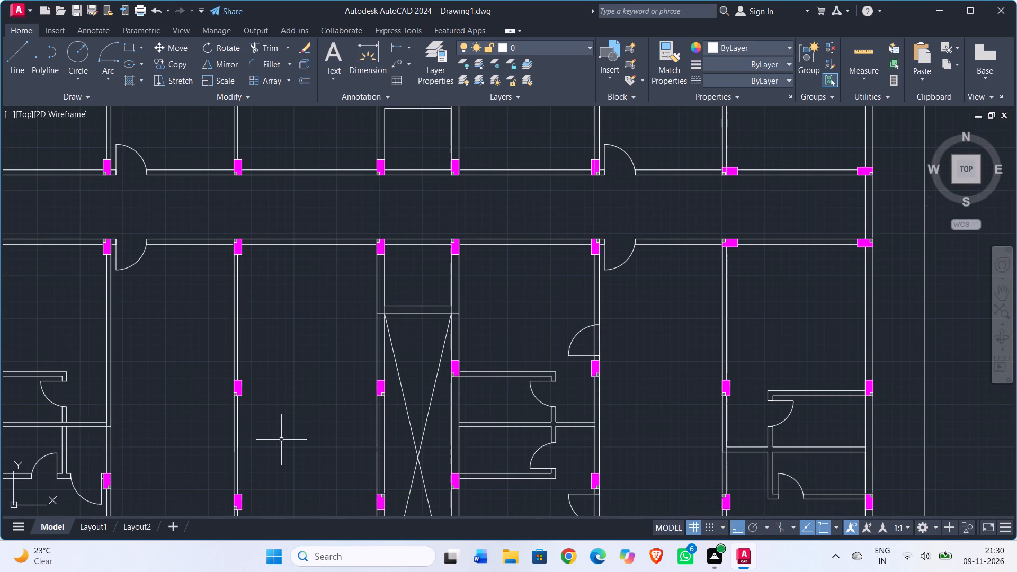
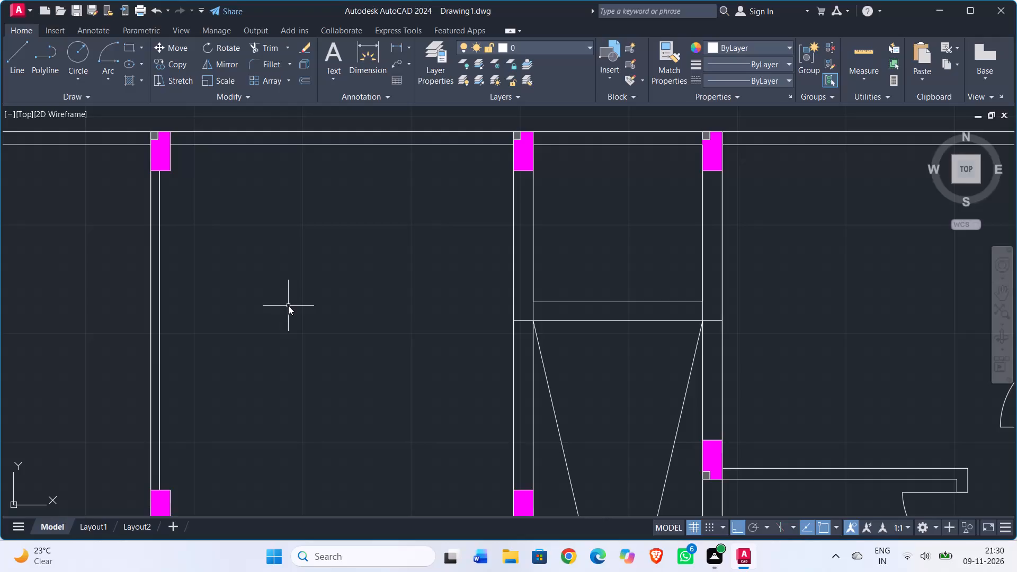
Offset the inner north wall line of the room west of the crossed shaft 10'5" south.
key(Return)
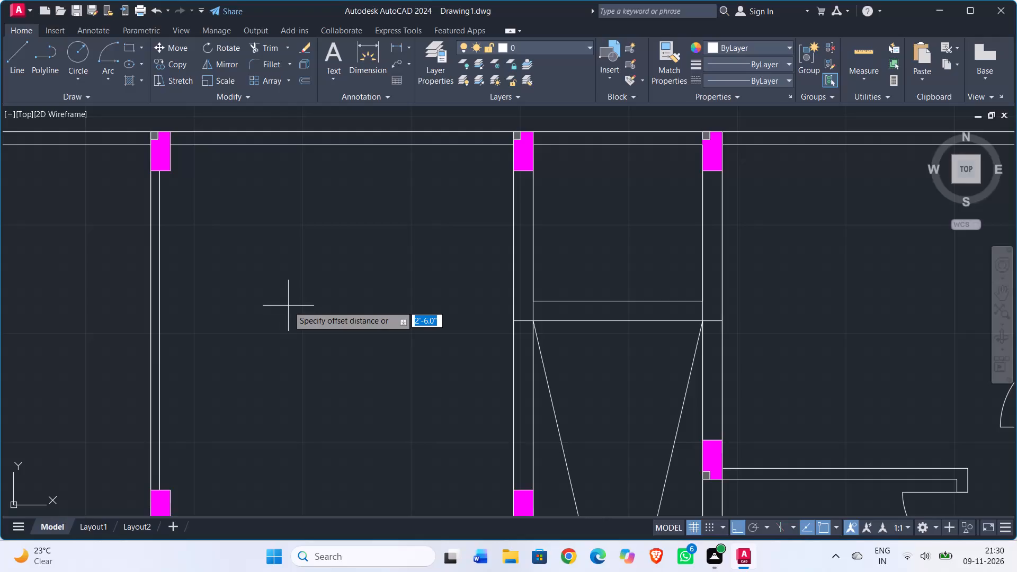
text(10')
text(5")
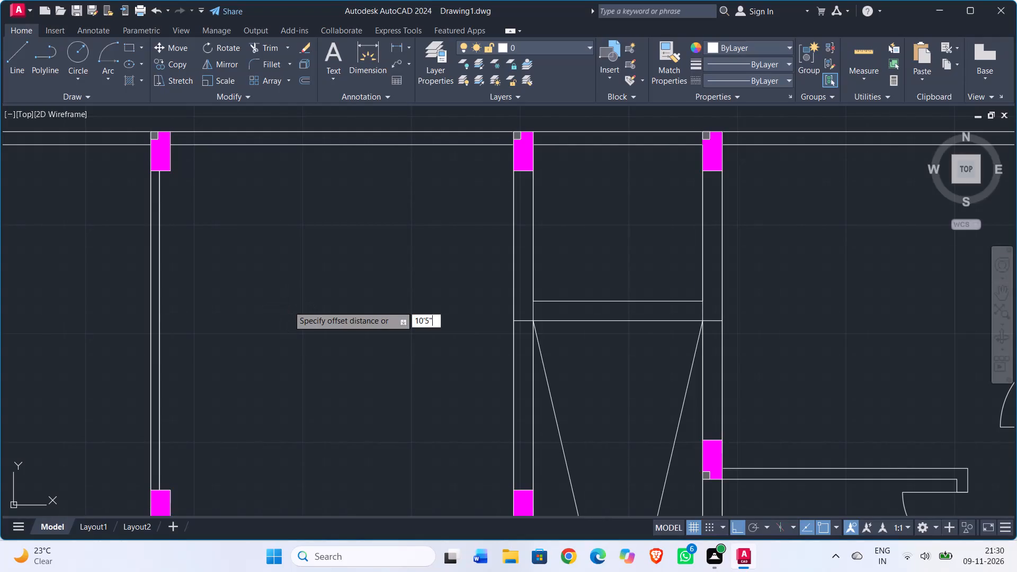
key(Return)
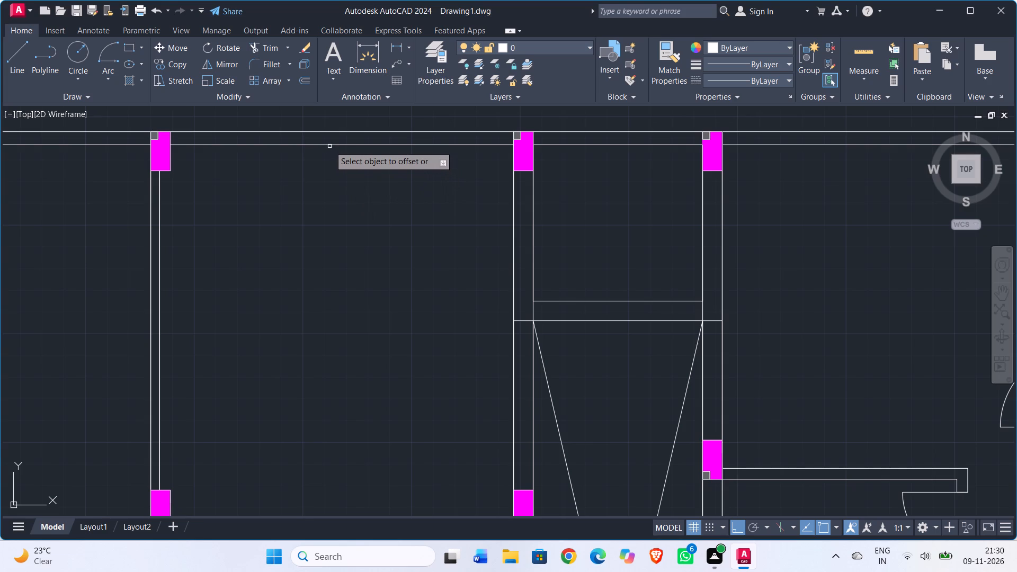
click(329, 145)
click(328, 246)
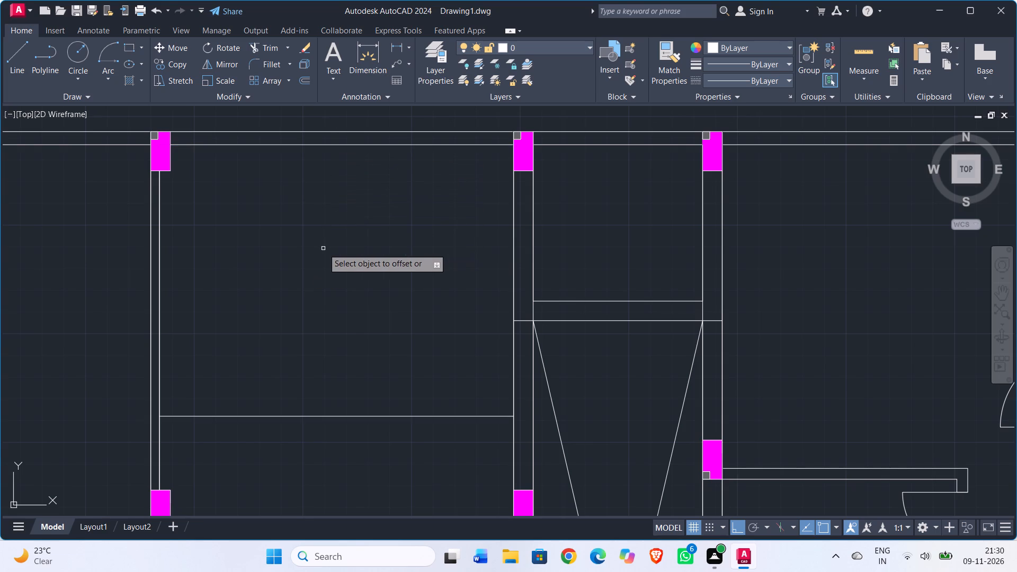
key(Escape)
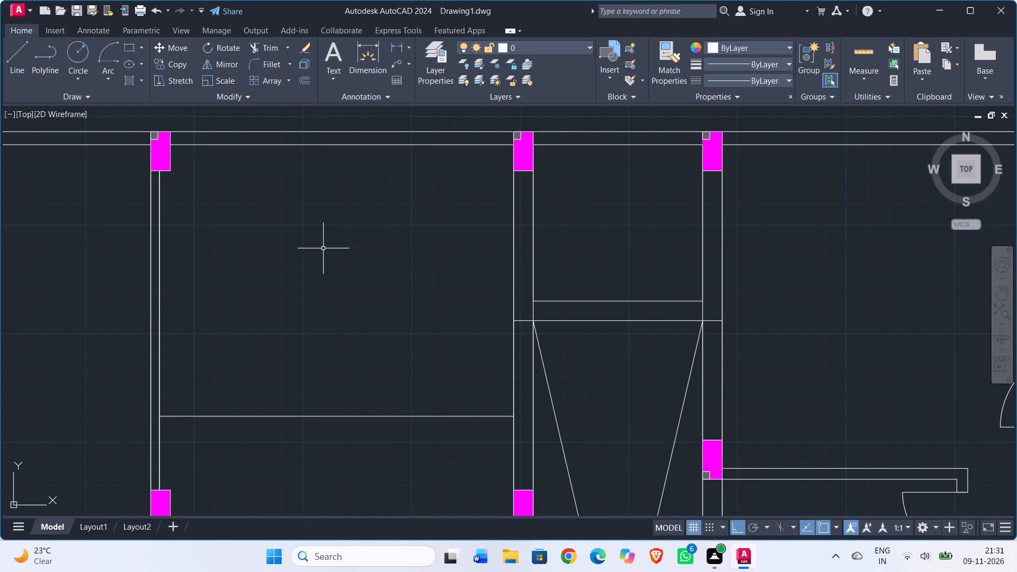
Offset the new cross line in the room west of the shaft 6" south to form a partition wall.
scroll(326, 272, down, 2)
middle_drag(326, 273, 316, 188)
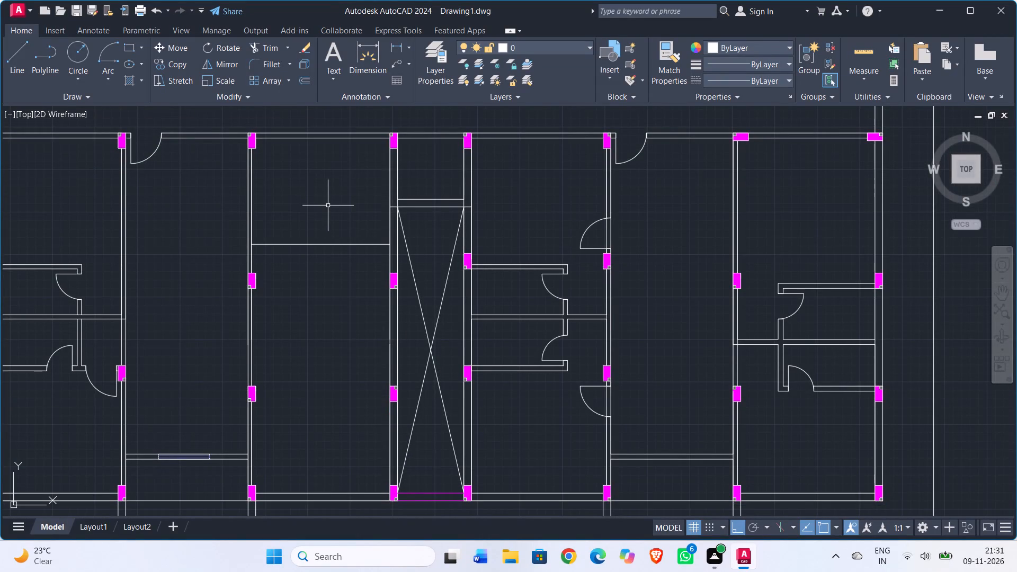
key(Escape)
middle_drag(343, 276, 320, 273)
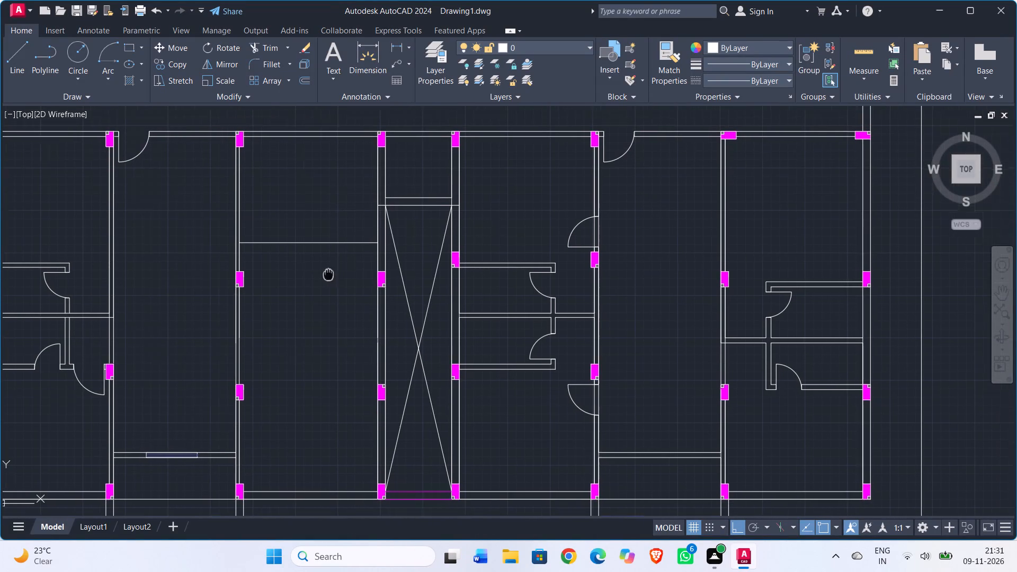
middle_drag(320, 273, 313, 270)
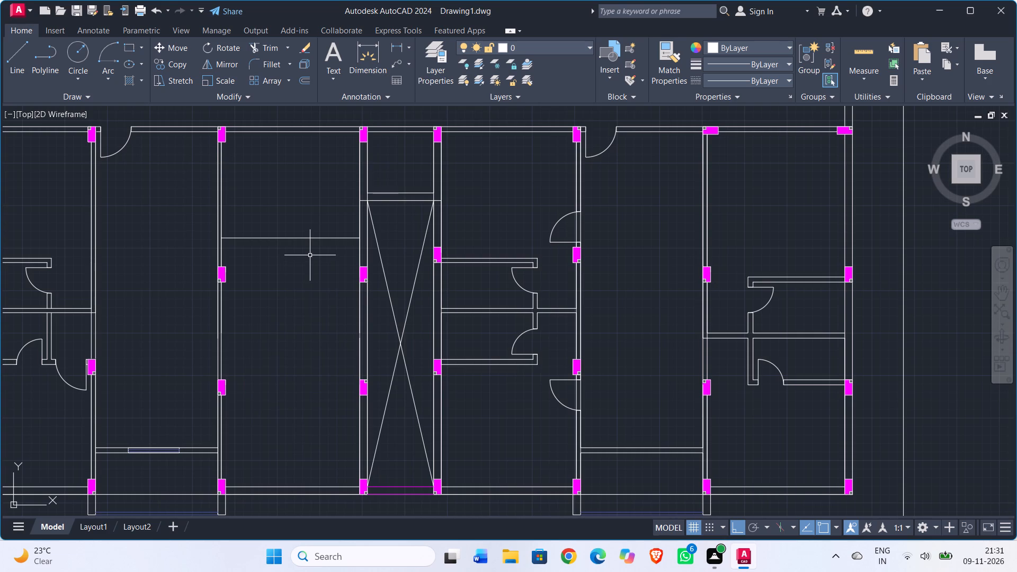
text(off)
key(Return)
text(6")
key(Return)
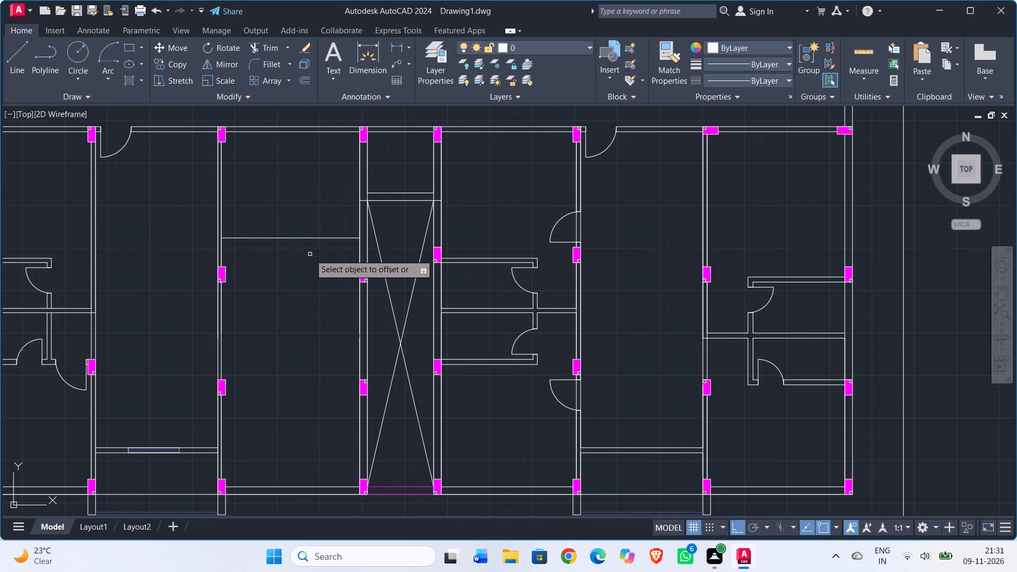
click(298, 239)
click(306, 277)
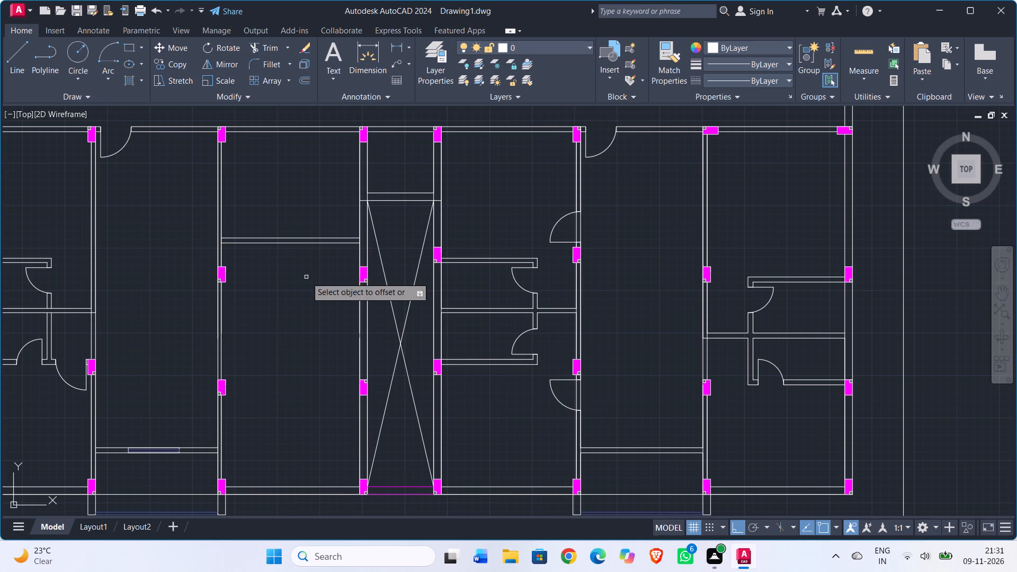
scroll(302, 264, up, 1)
middle_drag(301, 262, 247, 301)
scroll(295, 263, down, 1)
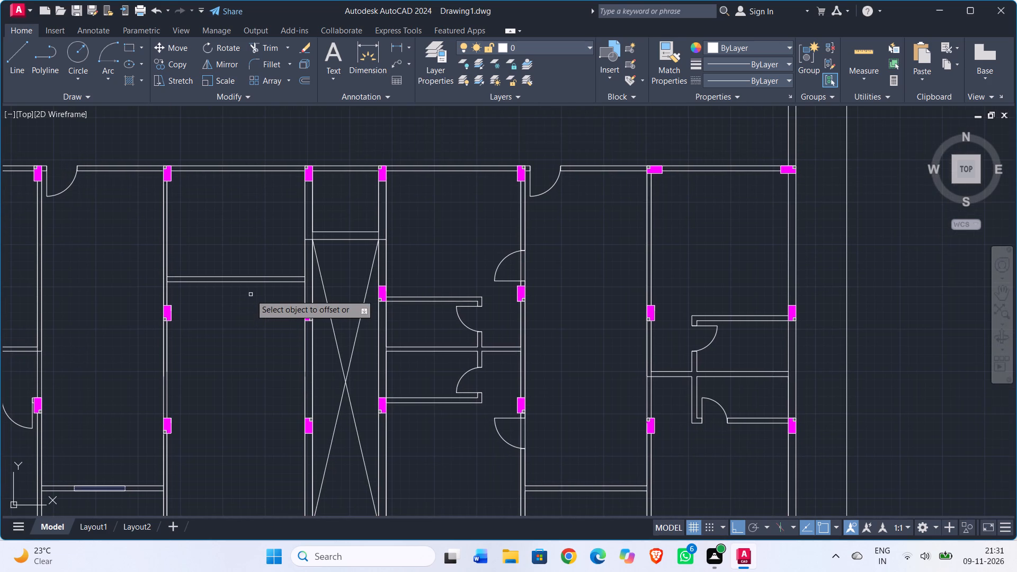
middle_drag(251, 293, 251, 241)
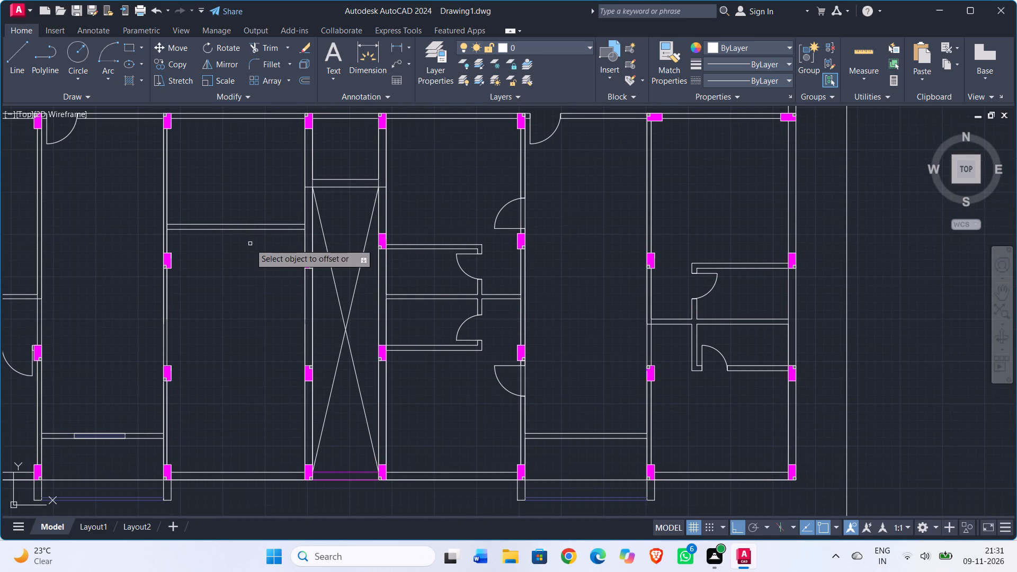
key(Escape)
Offset the southern face of that partition 4'1" south across the room west of the shaft.
scroll(248, 252, up, 1)
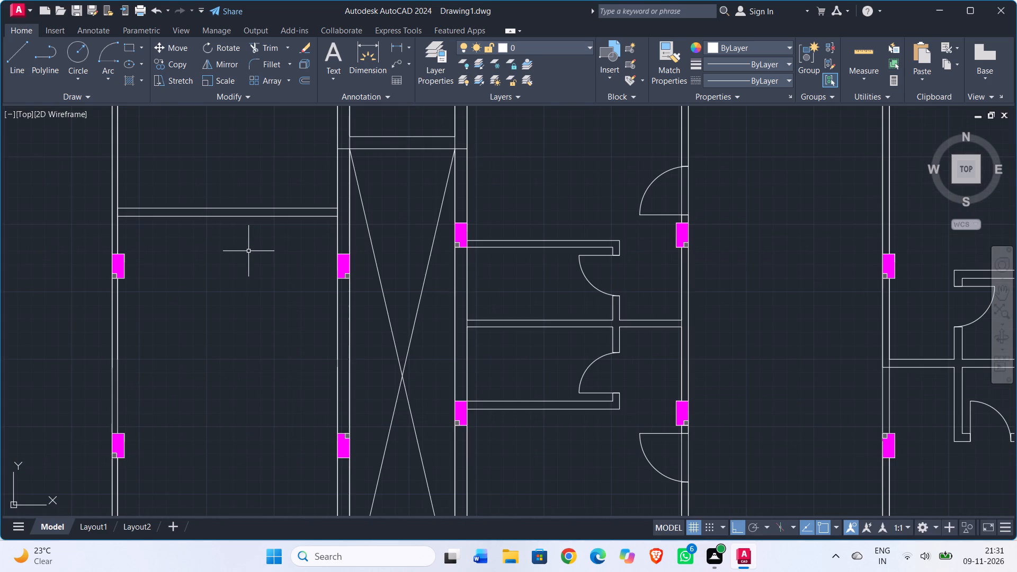
middle_drag(248, 251, 226, 236)
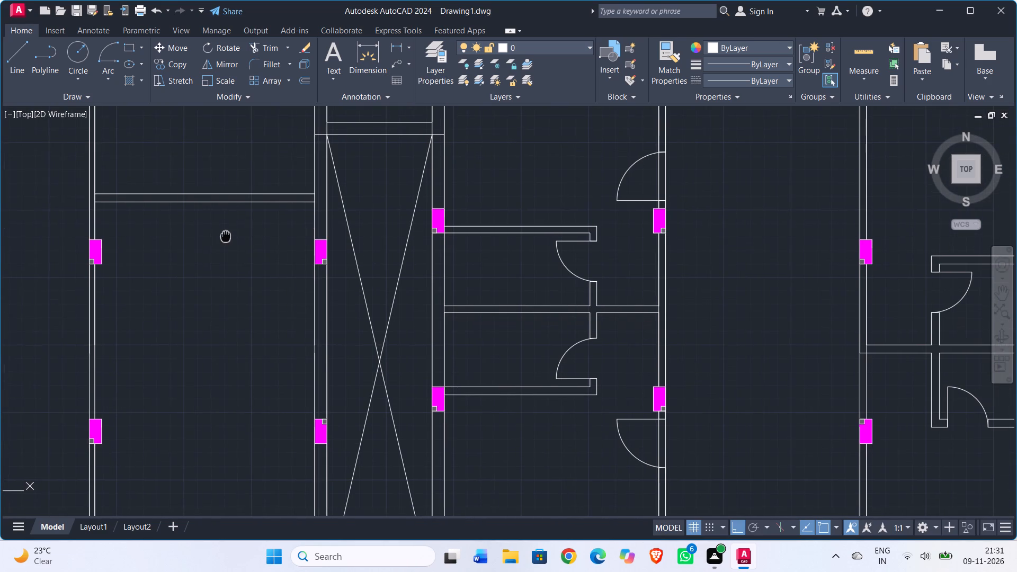
middle_drag(226, 236, 226, 235)
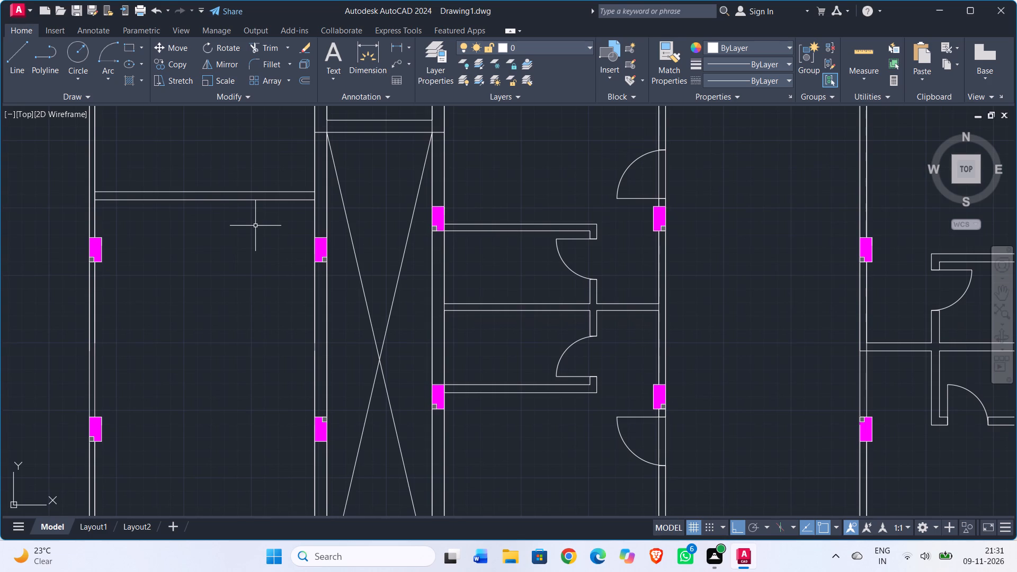
text(off)
key(Return)
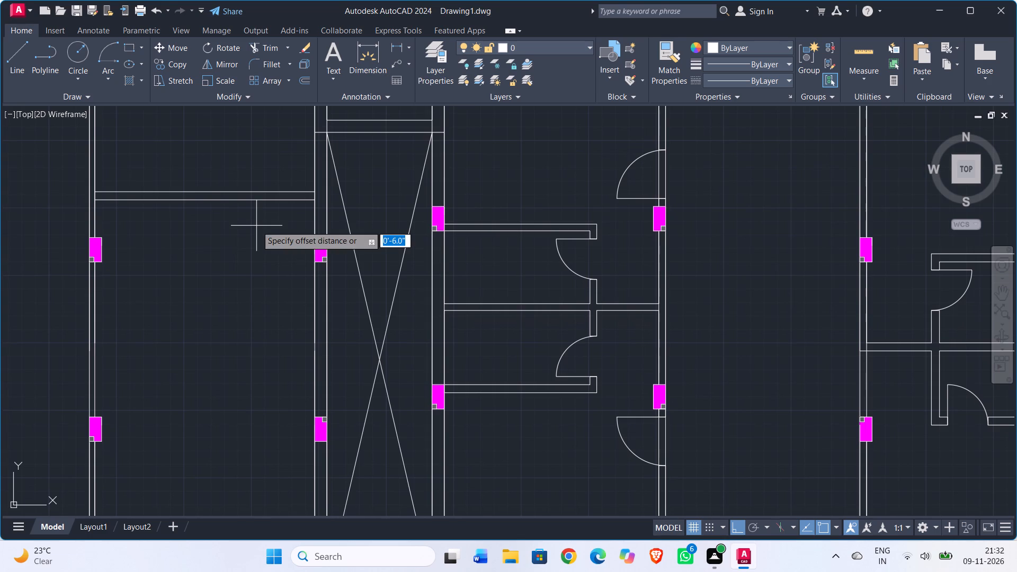
text(4'1")
key(Return)
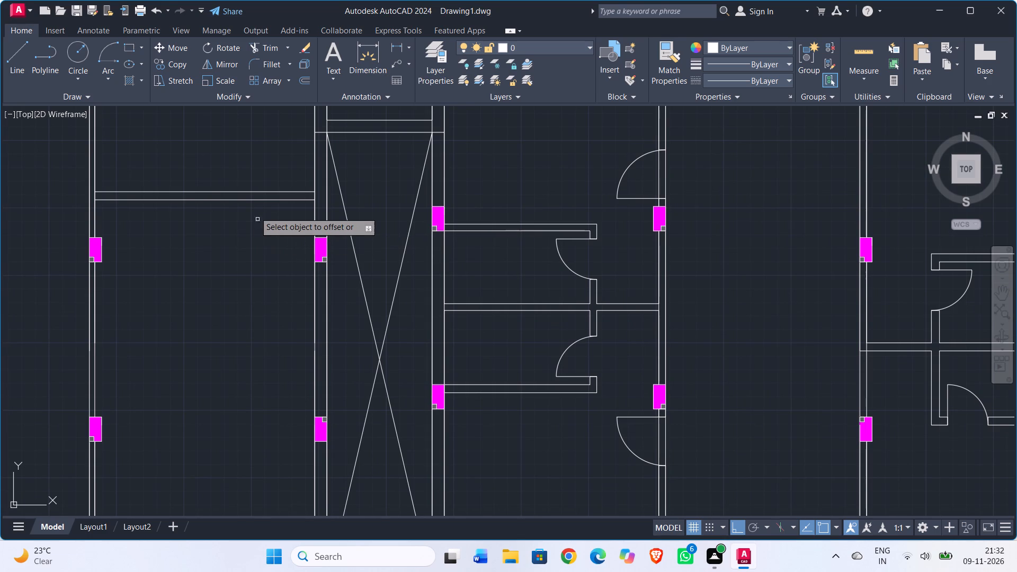
click(257, 201)
click(276, 320)
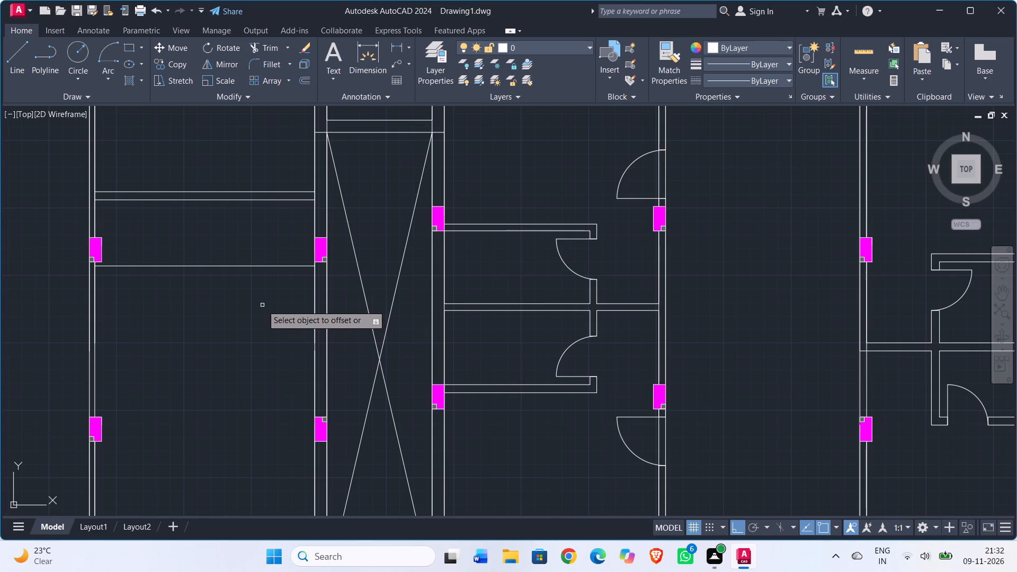
key(Escape)
Offset the new line below the upper columns 6" south to form the second partition wall.
text(off)
key(Return)
text(6")
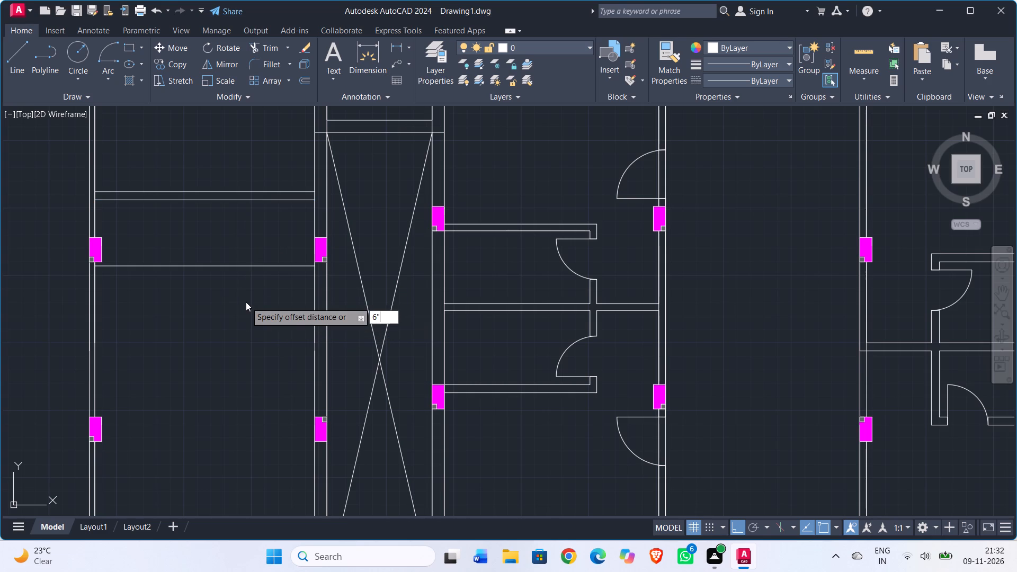
key(Return)
click(233, 267)
click(237, 316)
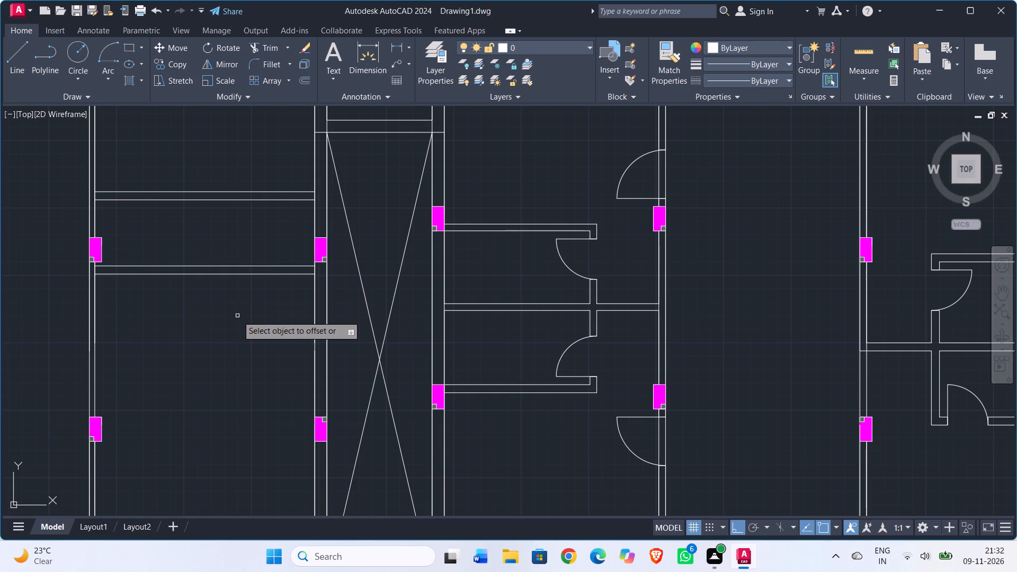
key(Escape)
Offset the southern face of the second partition 5' south across the room west of the shaft.
scroll(228, 315, down, 1)
middle_drag(226, 314, 213, 273)
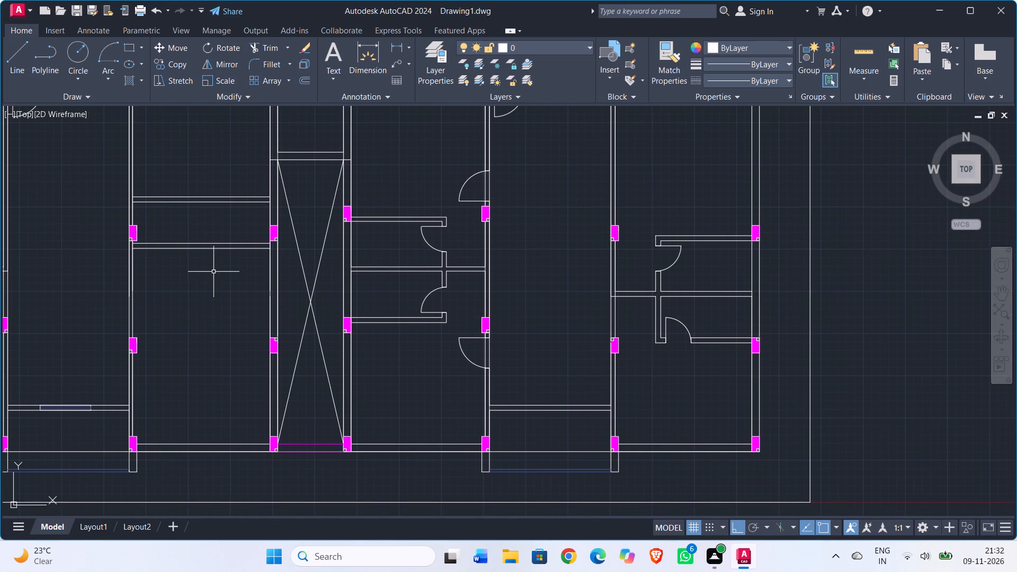
text(off)
key(Return)
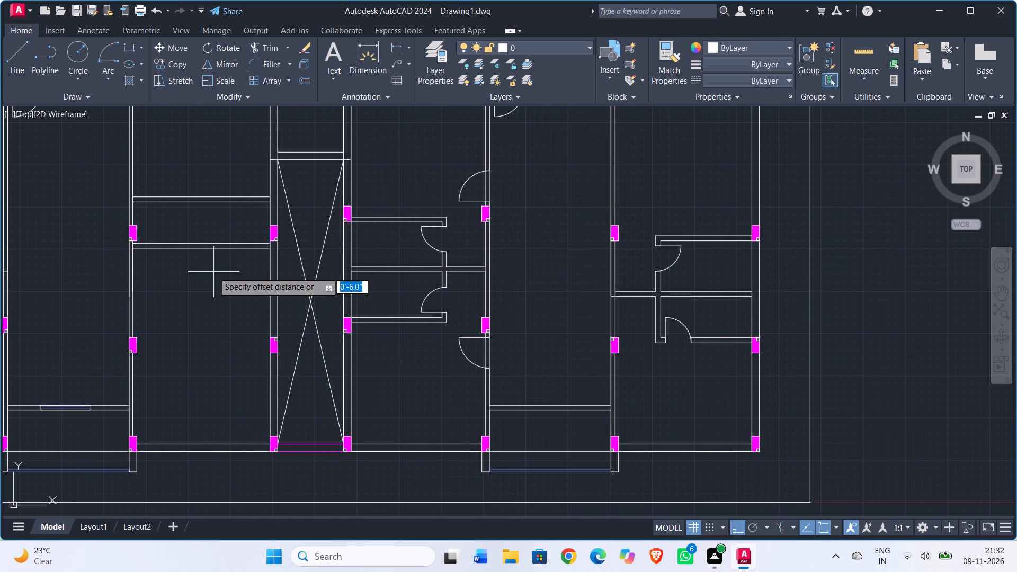
text(5')
key(Return)
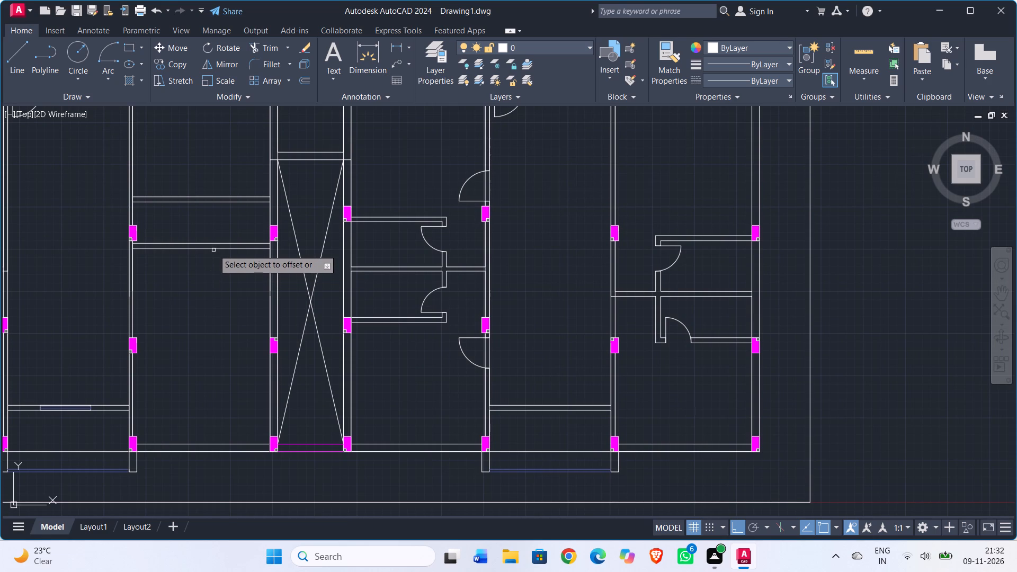
click(213, 249)
click(222, 334)
key(Escape)
Offset the lowest new cross line 6" south to form the third partition wall.
text(of)
key(f)
key(Return)
key(6)
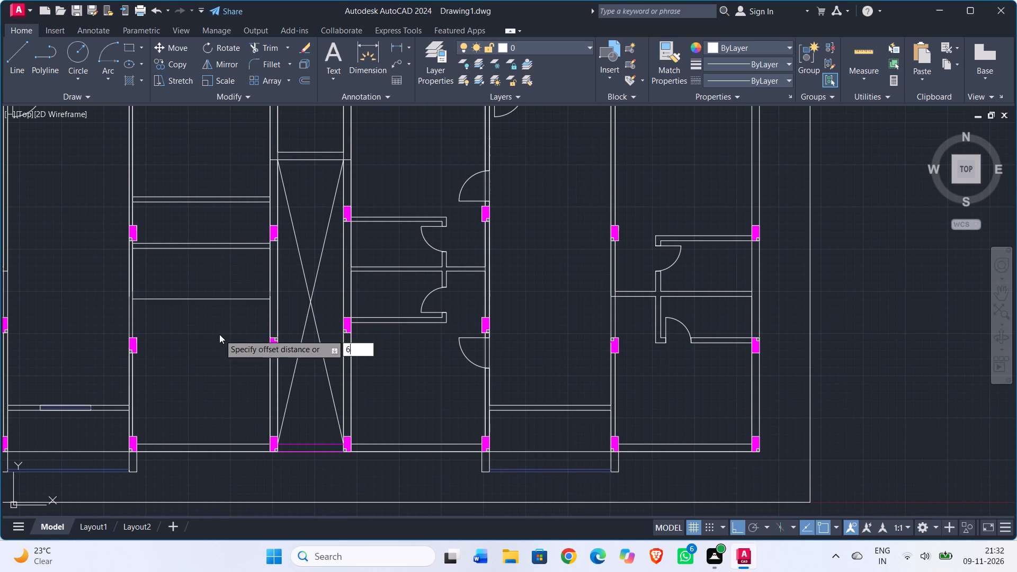
key(shift+quotedbl)
key(Return)
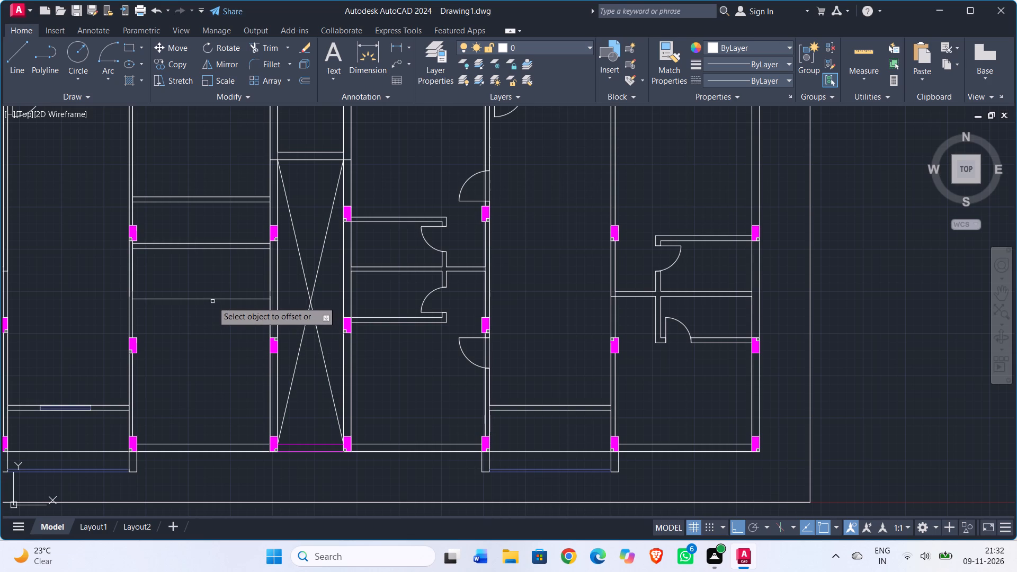
click(212, 301)
click(212, 299)
click(217, 334)
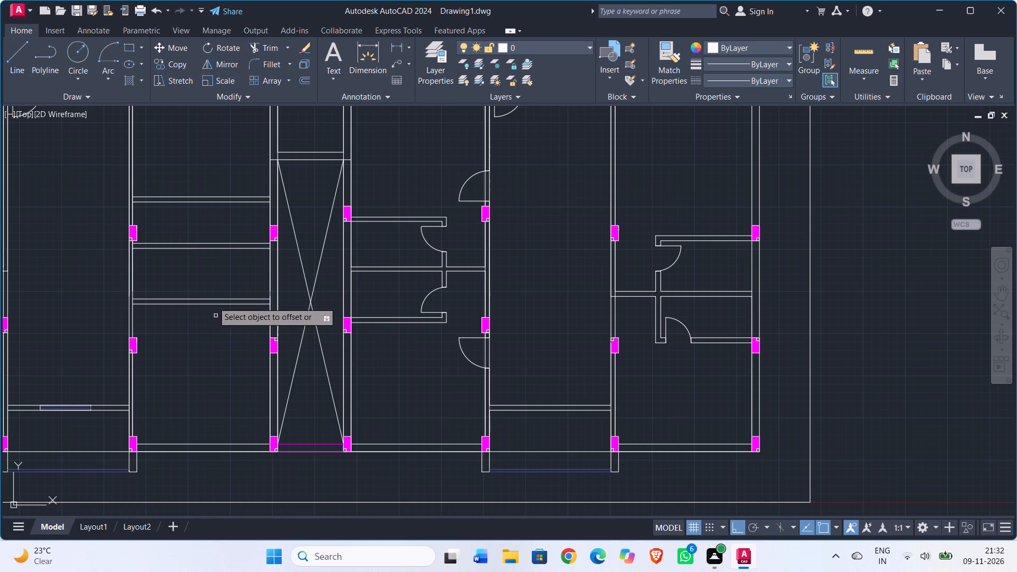
key(Escape)
Offset the room's east wall line between the two columns 9' west, across the space between the second and third partitions.
middle_drag(209, 266, 165, 293)
scroll(165, 293, up, 1)
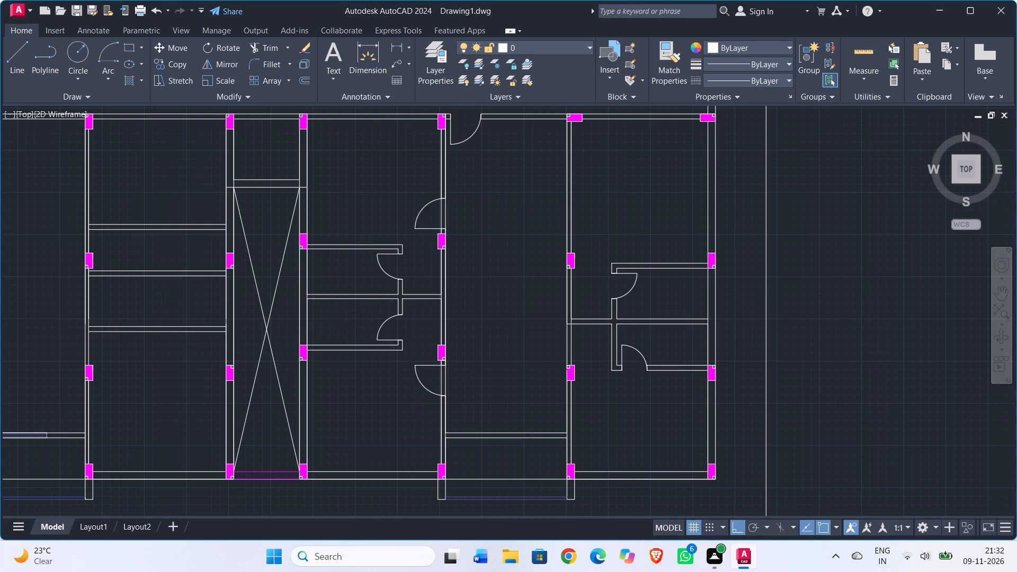
key(Escape)
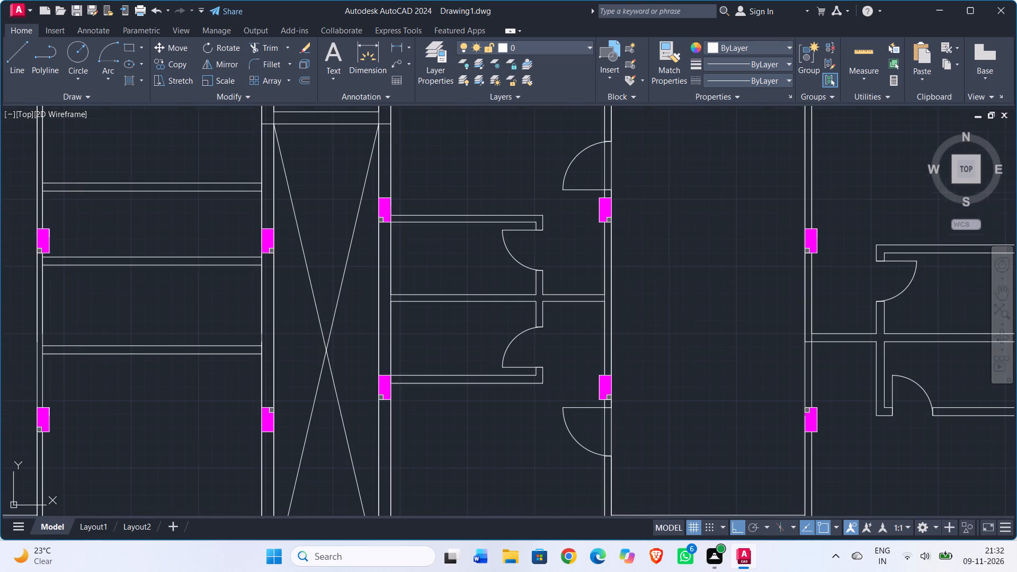
text(off)
key(Return)
text(9')
key(Return)
click(261, 297)
click(222, 303)
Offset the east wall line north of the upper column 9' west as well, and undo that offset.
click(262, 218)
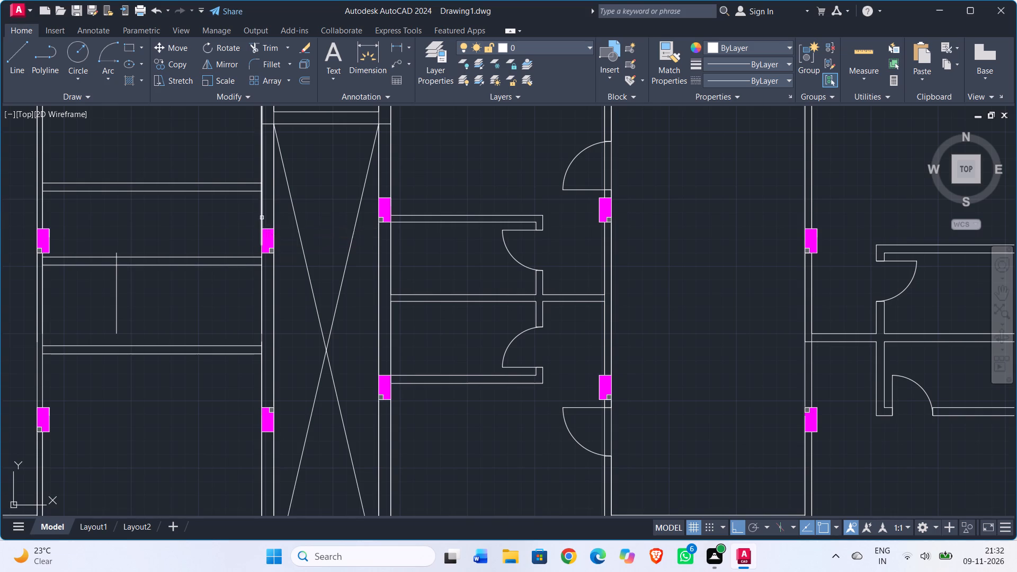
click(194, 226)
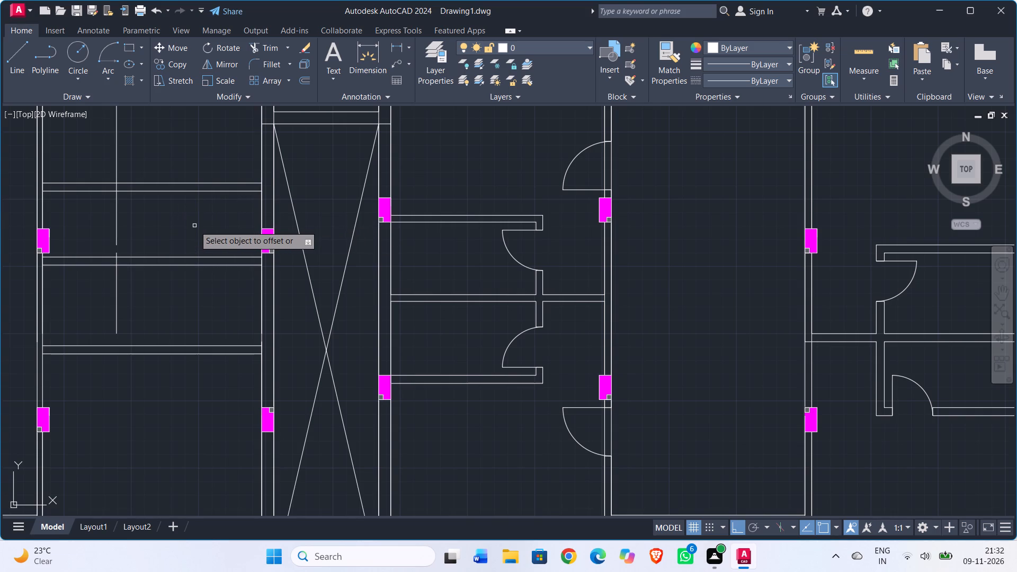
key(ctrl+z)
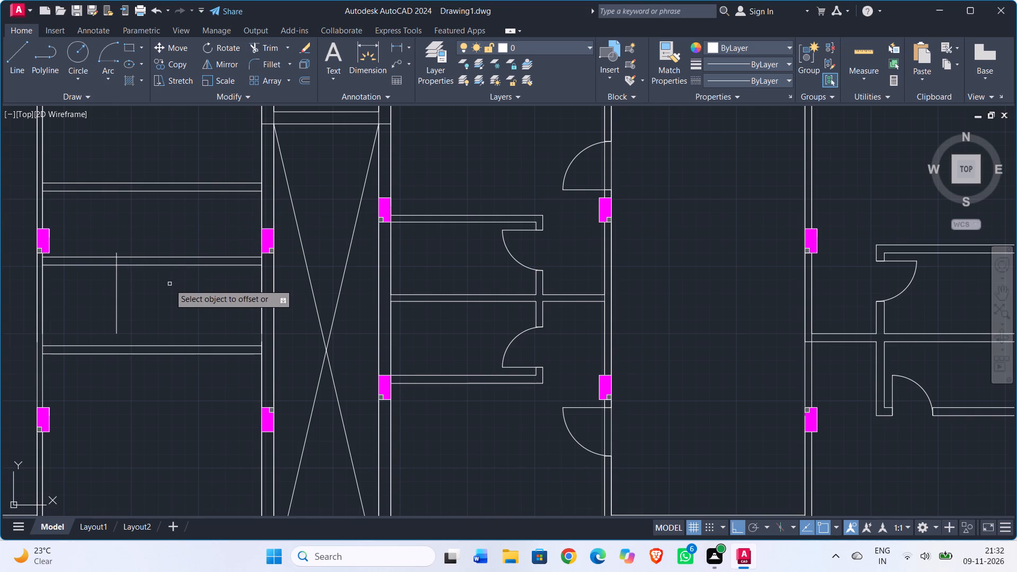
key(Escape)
Extend the north-south line offset from the east wall to the far faces of the first and third partitions.
text(tr)
key(Return)
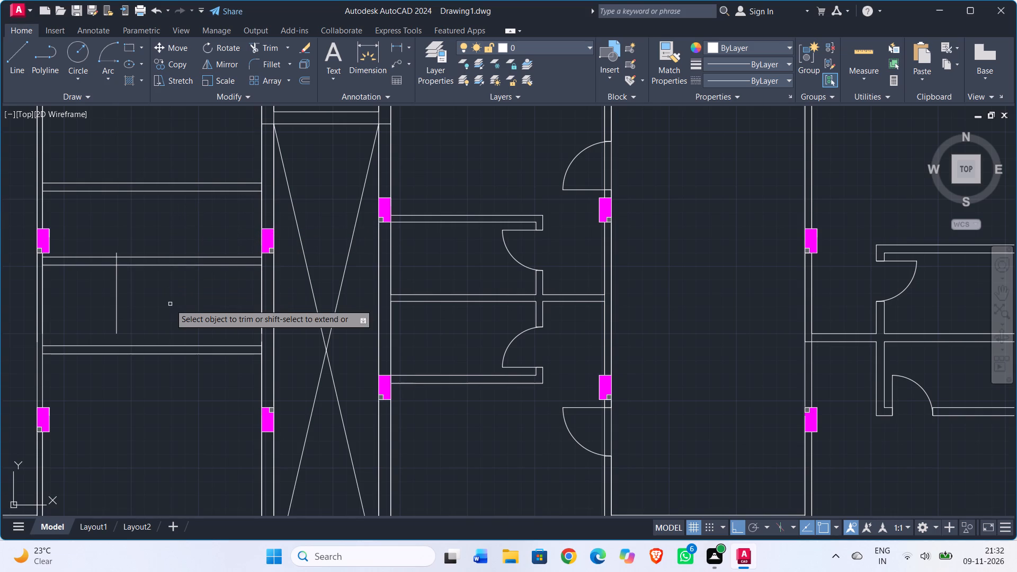
shift+click(117, 291)
shift+click(115, 287)
shift+click(114, 290)
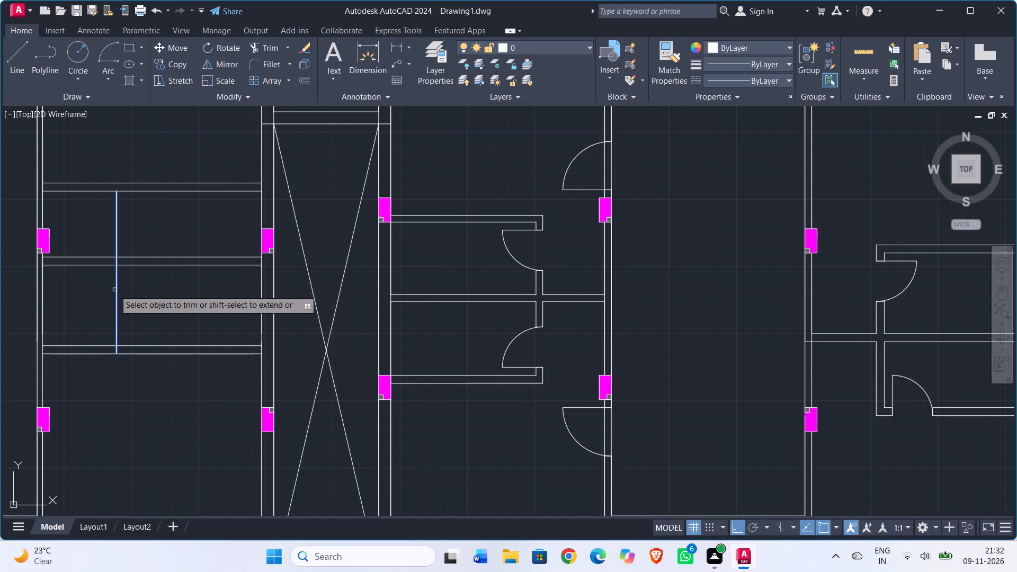
shift+click(114, 226)
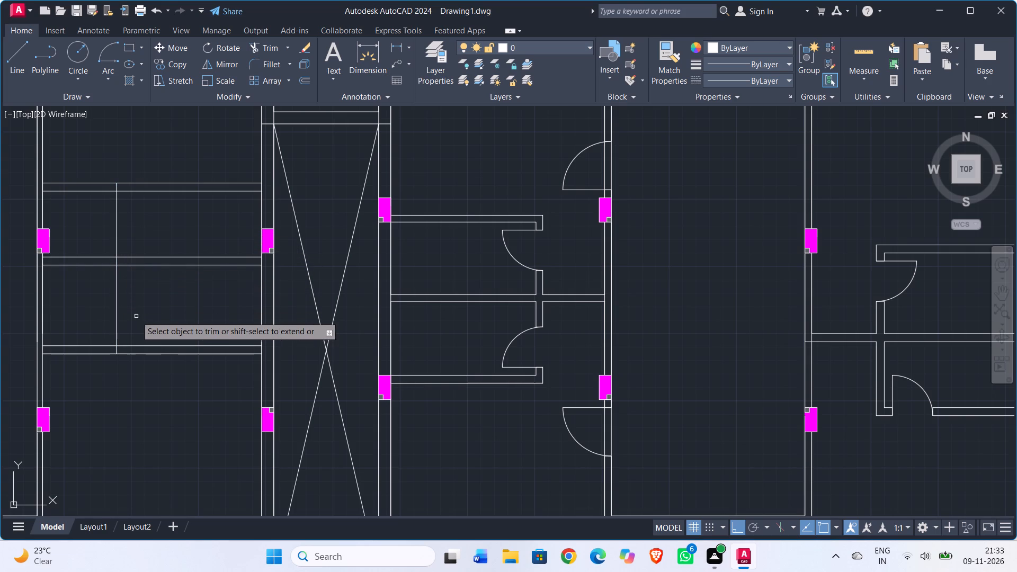
Offset the north-south line crossing the three toilet partitions 6" west to form a wall.
key(Escape)
scroll(140, 312, down, 1)
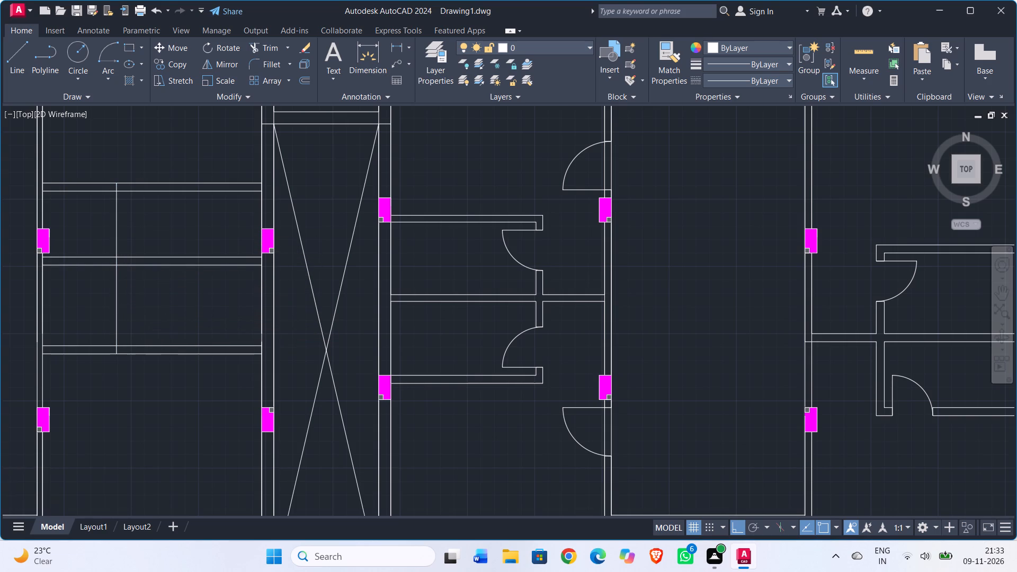
middle_drag(144, 311, 206, 321)
text(of)
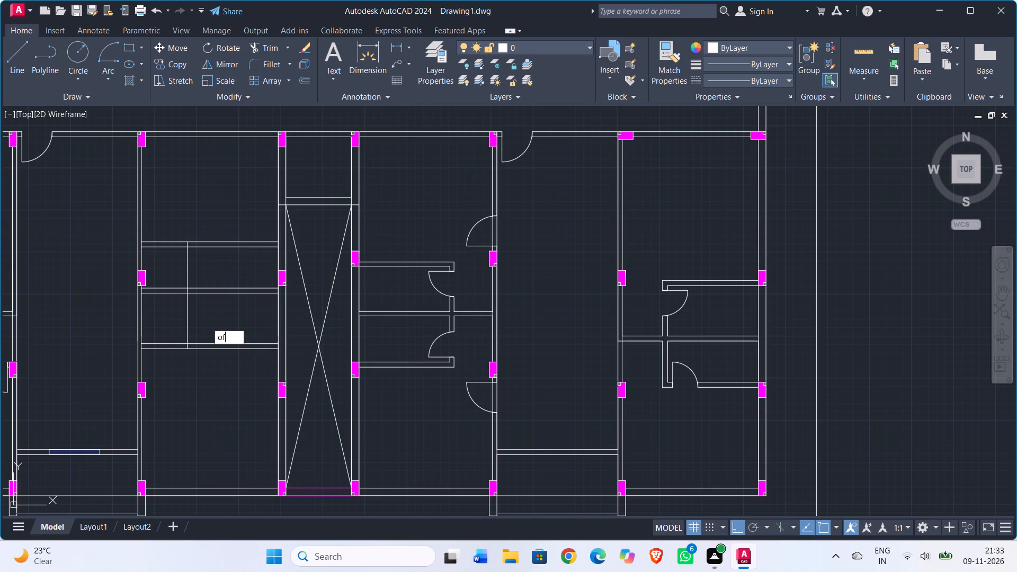
key(Return)
key(6)
key(shift+quotedbl)
key(Return)
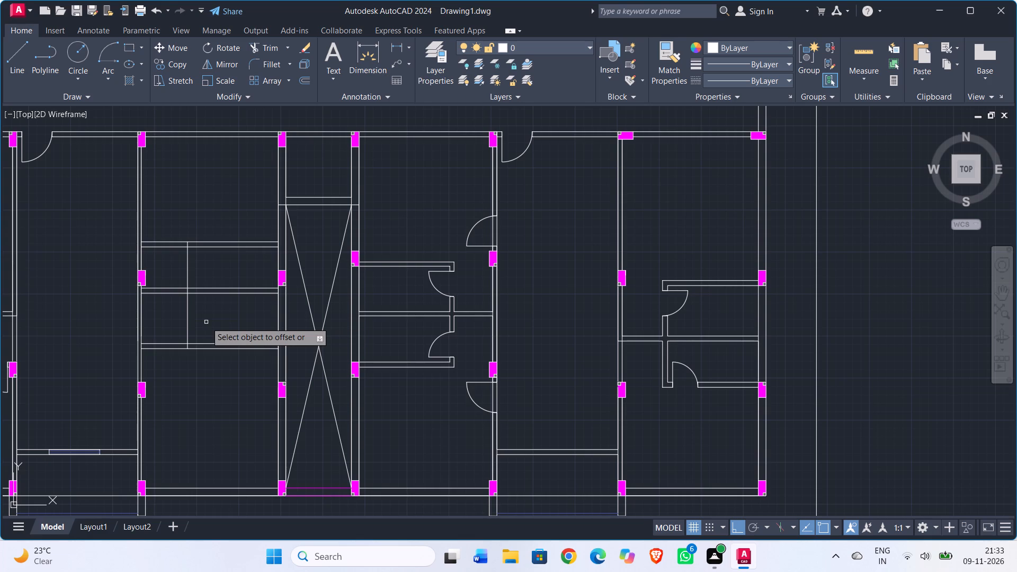
click(188, 317)
click(151, 324)
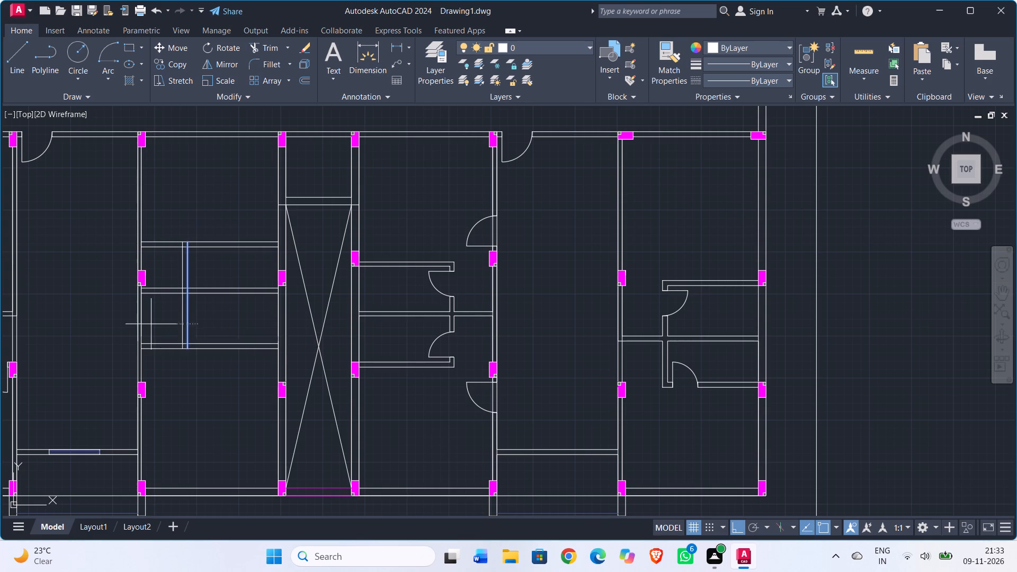
key(Escape)
Move the upper column on the room's west wall north so its top aligns with the first partition's north face.
scroll(171, 254, up, 1)
middle_drag(156, 267, 176, 339)
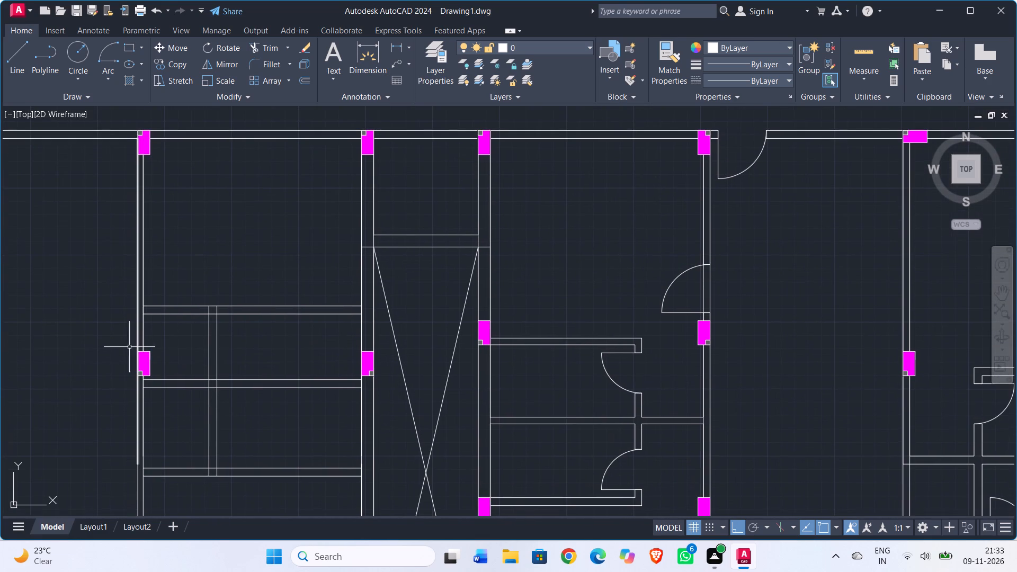
drag(115, 348, 121, 361)
click(194, 407)
scroll(153, 383, up, 2)
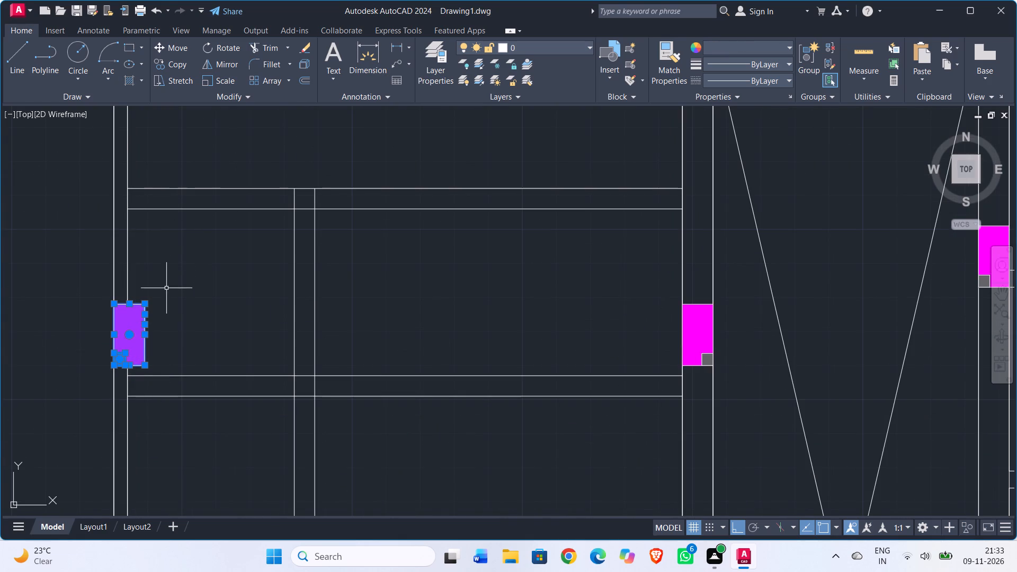
click(175, 49)
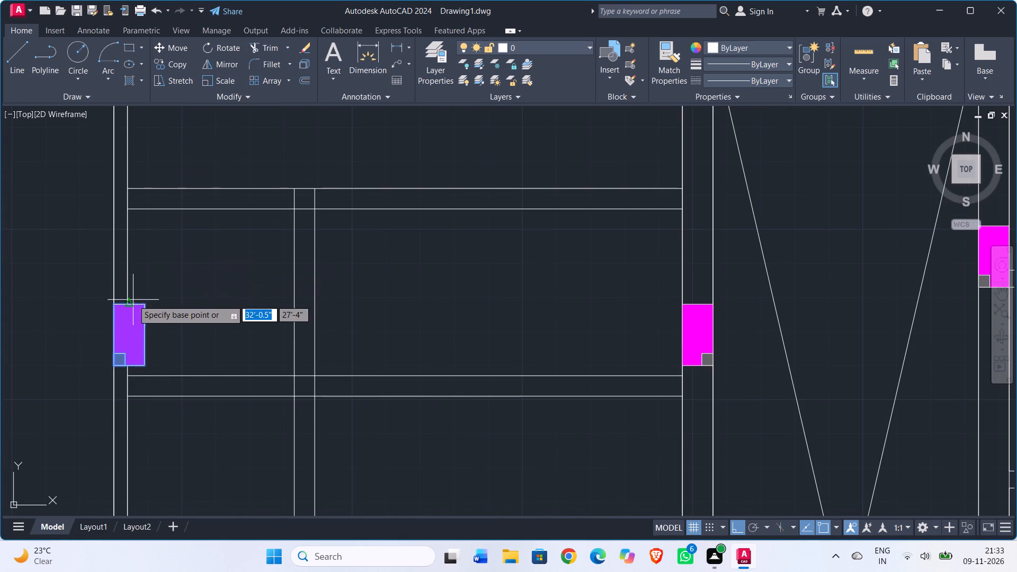
scroll(129, 300, up, 3)
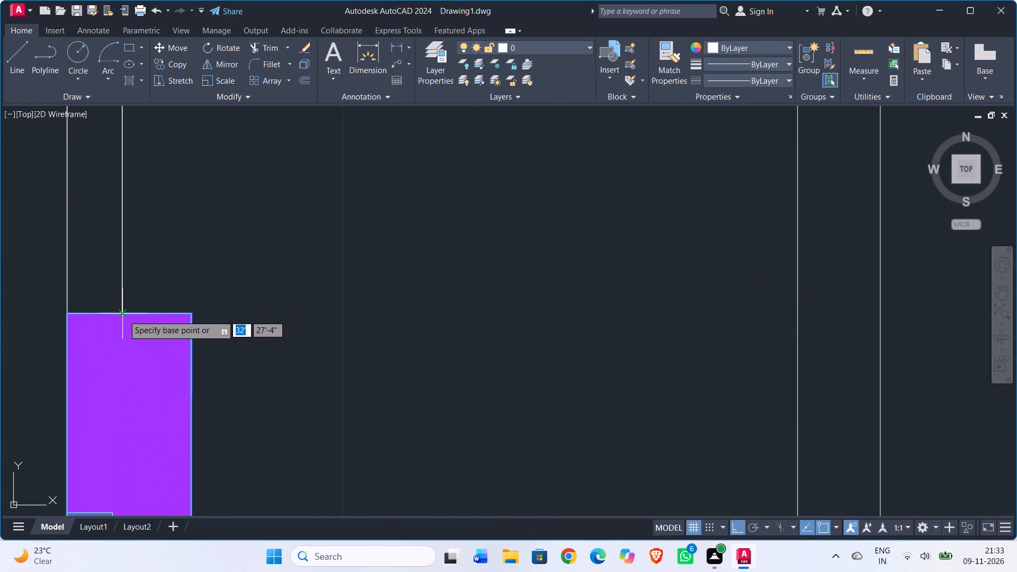
click(122, 313)
scroll(120, 188, down, 3)
middle_drag(118, 178, 115, 307)
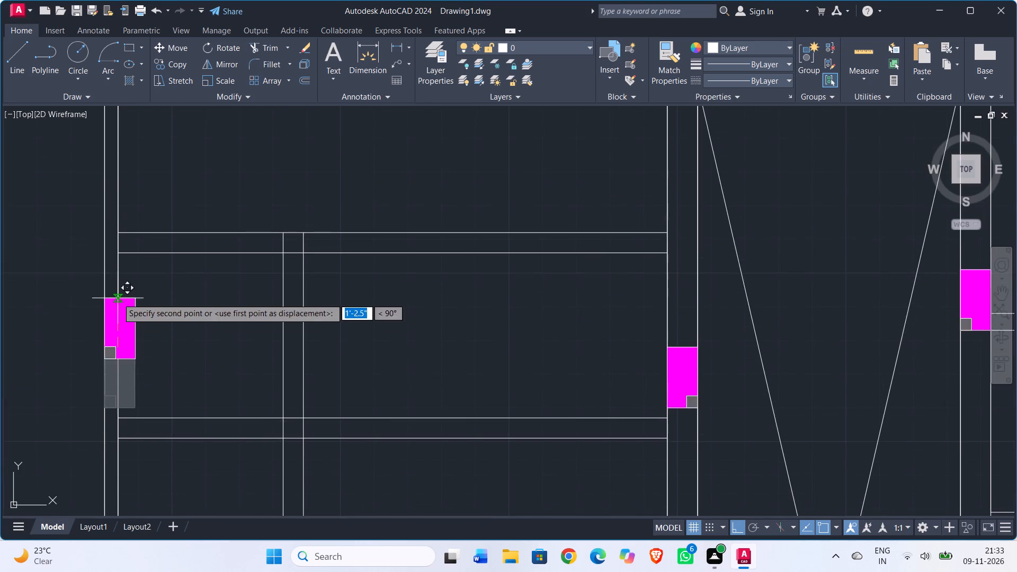
scroll(119, 238, up, 2)
click(118, 226)
scroll(188, 326, down, 3)
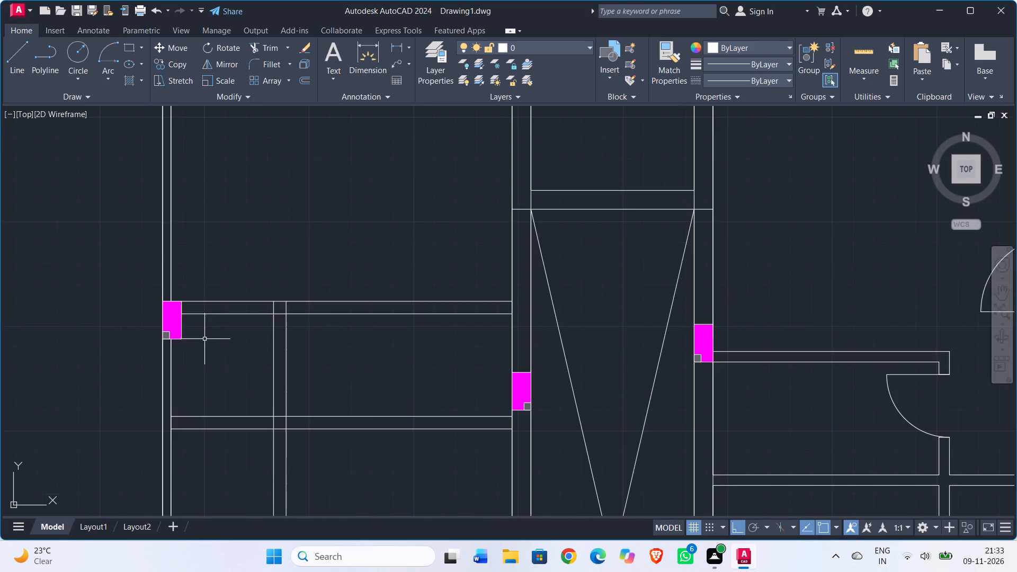
Move the upper column on the room's east wall 2'-10" north to align its top with the first partition's north face.
middle_drag(205, 341, 108, 257)
scroll(413, 302, up, 1)
click(382, 273)
click(529, 401)
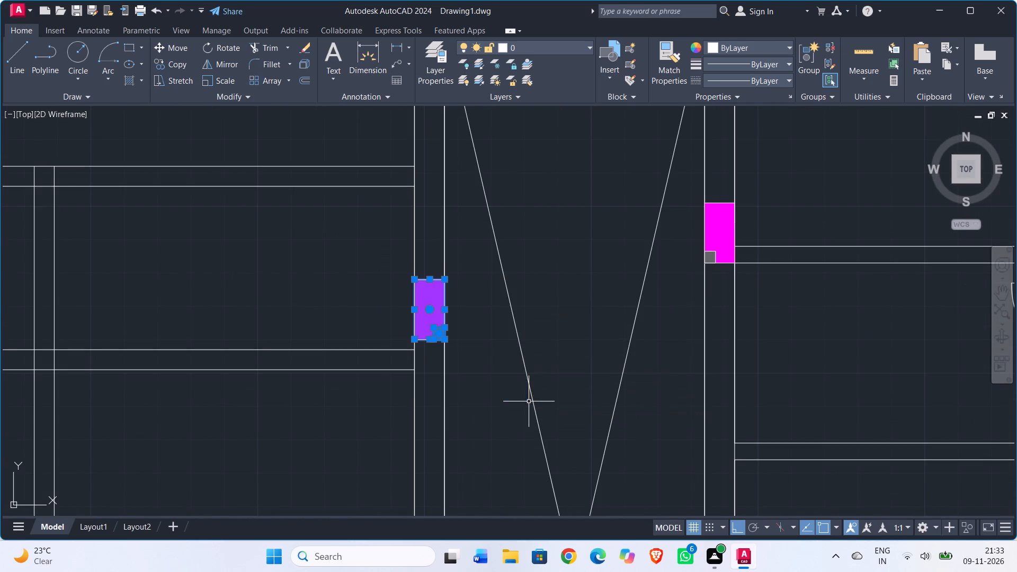
click(176, 47)
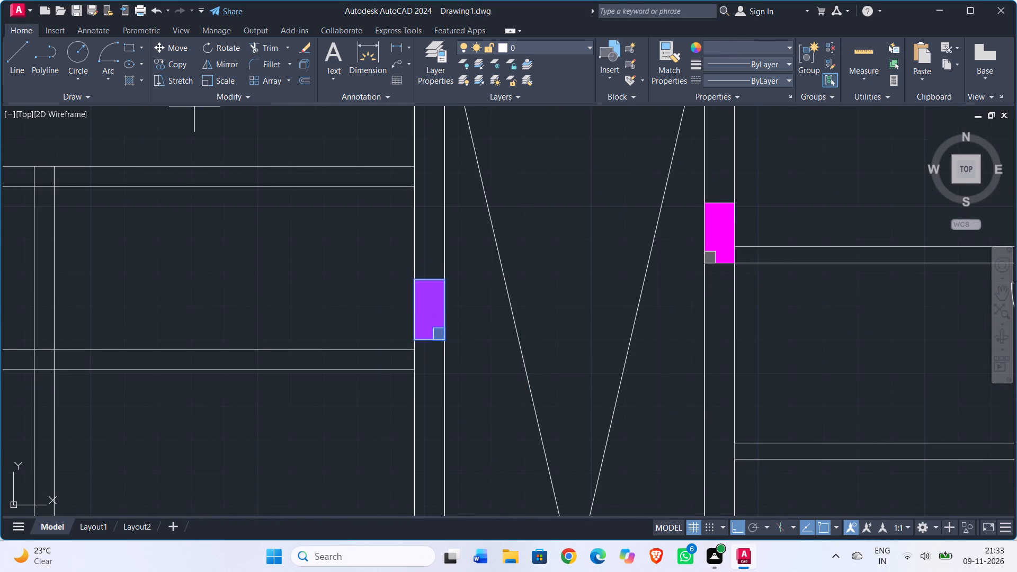
click(416, 280)
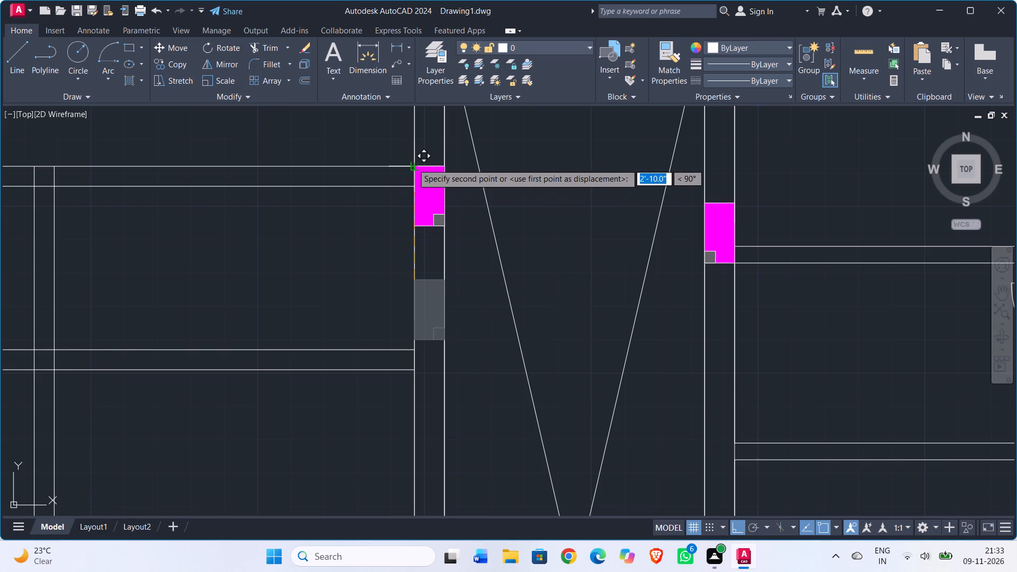
click(413, 164)
Move the lower column on the room's west wall 3'-10" north to align its top with the third partition's north face.
scroll(310, 239, down, 3)
middle_drag(292, 259, 340, 220)
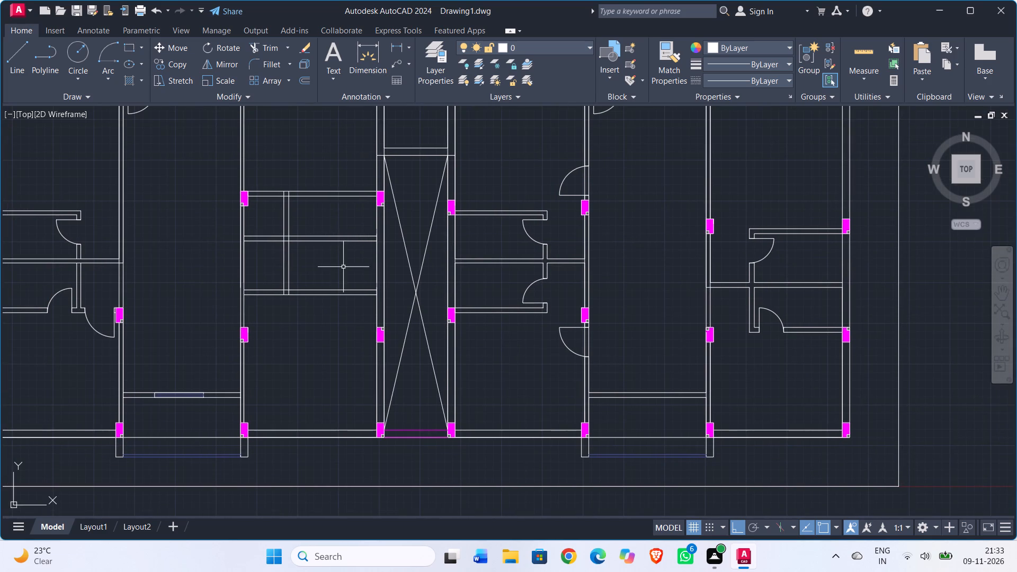
middle_drag(343, 270, 325, 240)
middle_drag(279, 314, 289, 292)
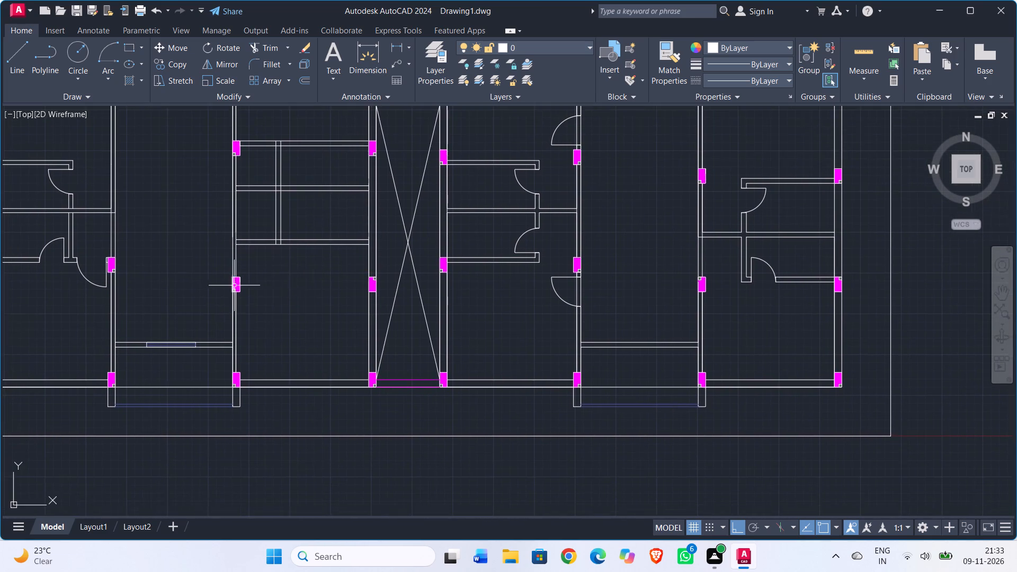
scroll(233, 282, up, 3)
drag(207, 236, 208, 242)
click(328, 354)
middle_drag(353, 276, 360, 328)
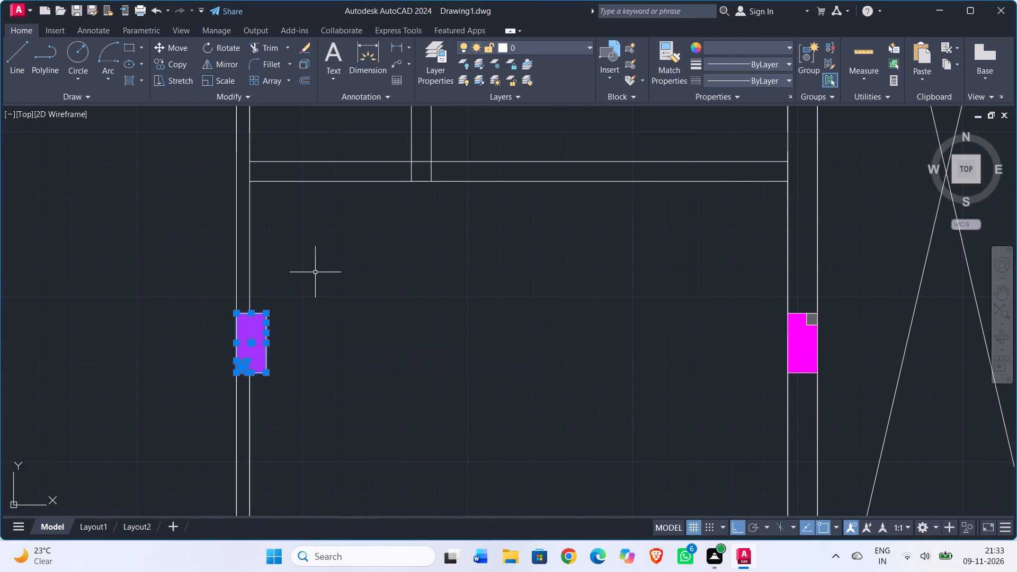
click(171, 52)
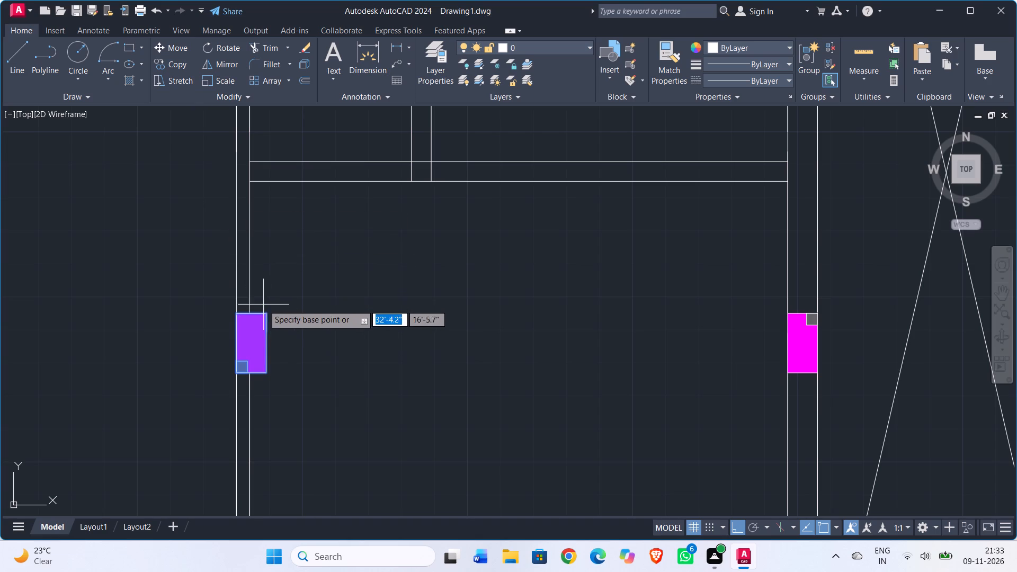
click(249, 311)
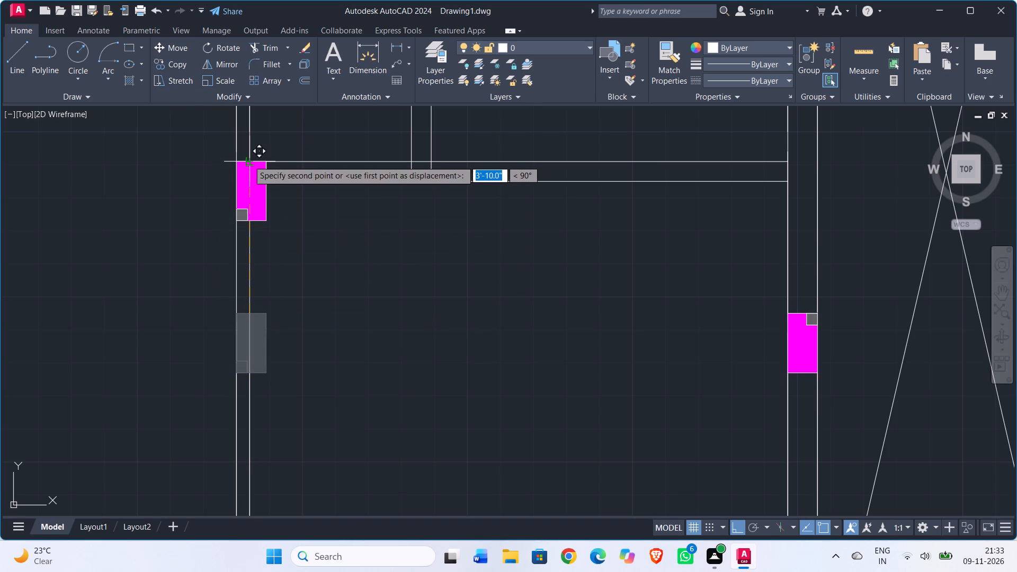
click(249, 160)
Move the lower column on the room's east wall north so its top aligns with the third partition's north face.
middle_drag(666, 308, 405, 296)
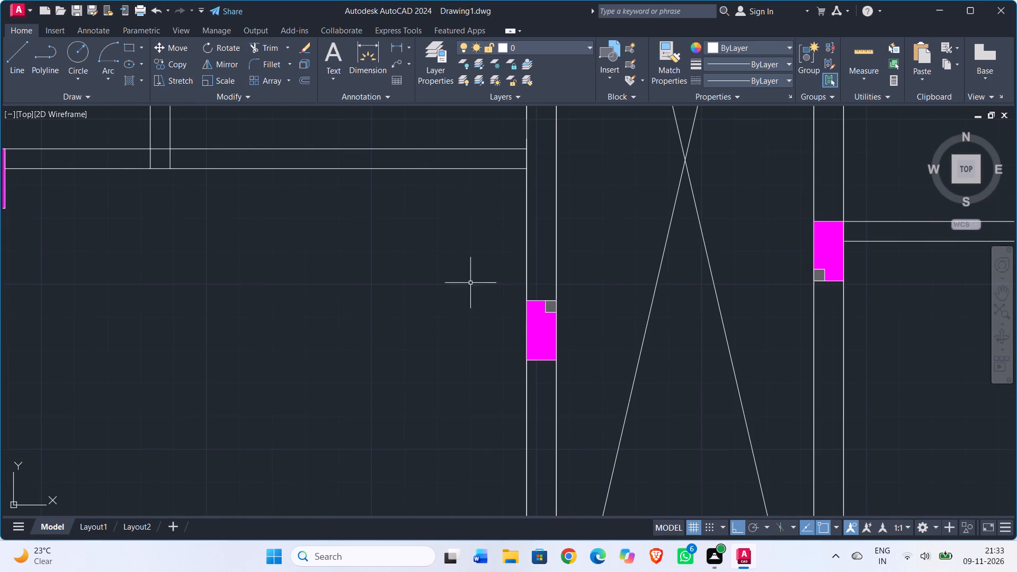
drag(495, 284, 497, 292)
click(583, 378)
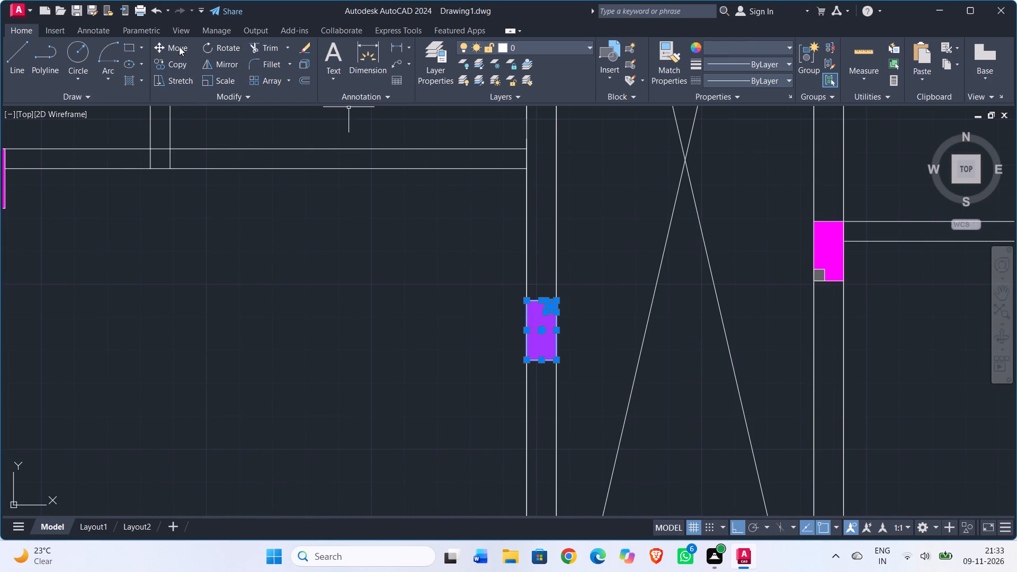
click(179, 47)
click(525, 299)
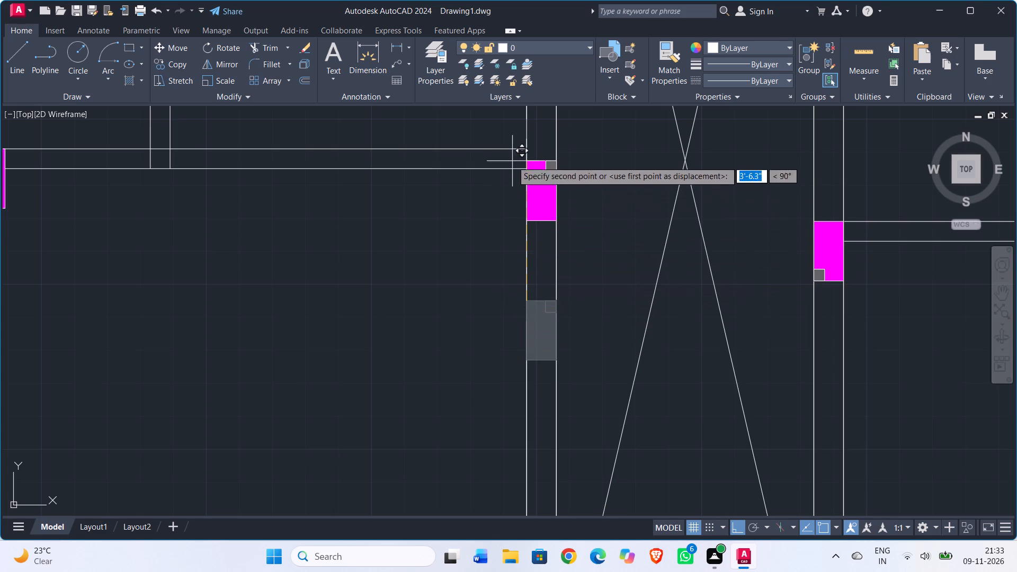
click(526, 149)
scroll(536, 159, up, 2)
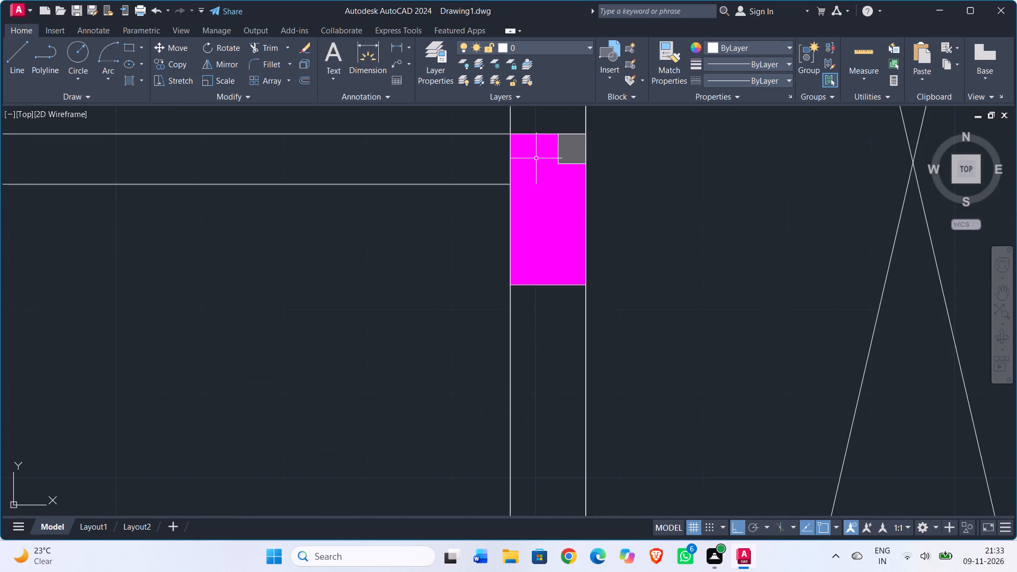
scroll(534, 120, up, 2)
Trim away the parts of the first and third partitions between the west wall and the new north-south wall.
scroll(515, 176, down, 6)
scroll(376, 282, down, 1)
middle_drag(374, 282, 431, 278)
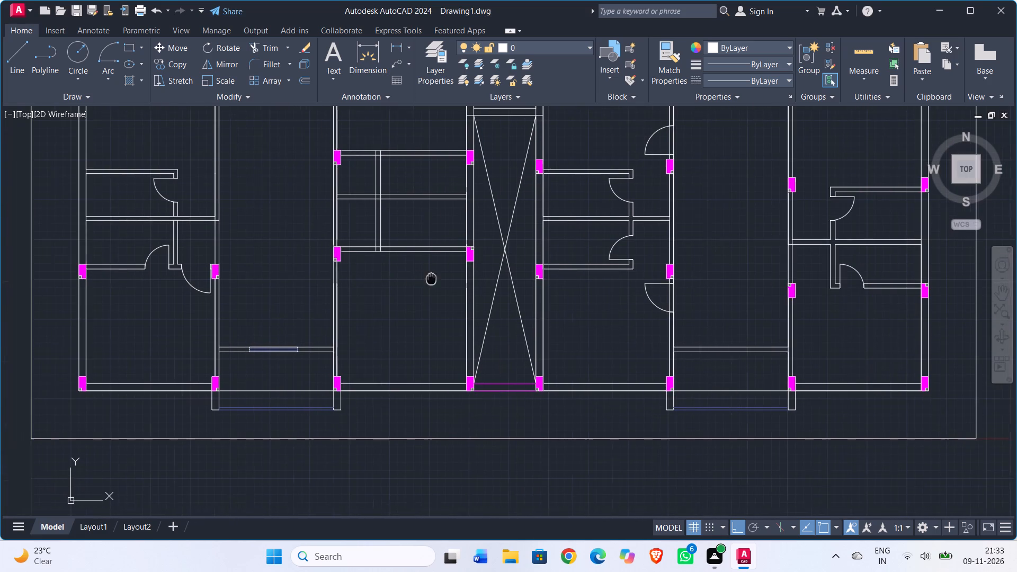
middle_drag(431, 278, 432, 278)
text(tr)
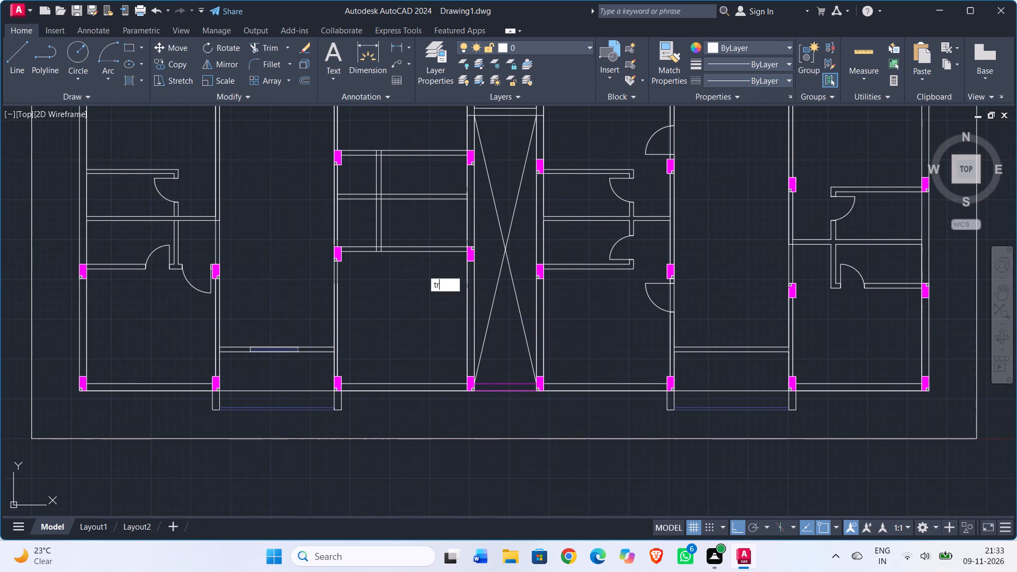
key(Return)
middle_drag(408, 298, 380, 334)
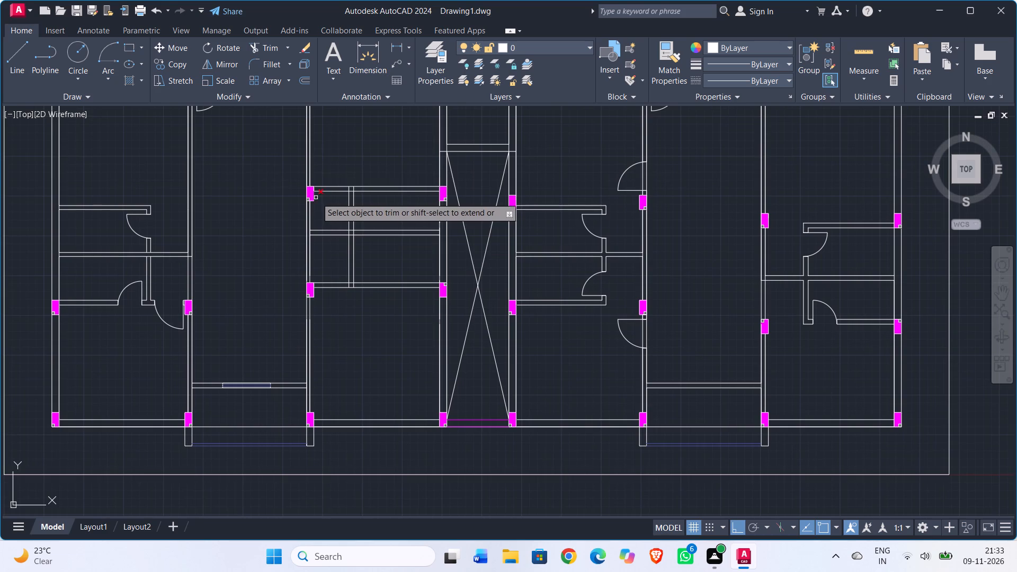
drag(333, 206, 333, 199)
click(336, 162)
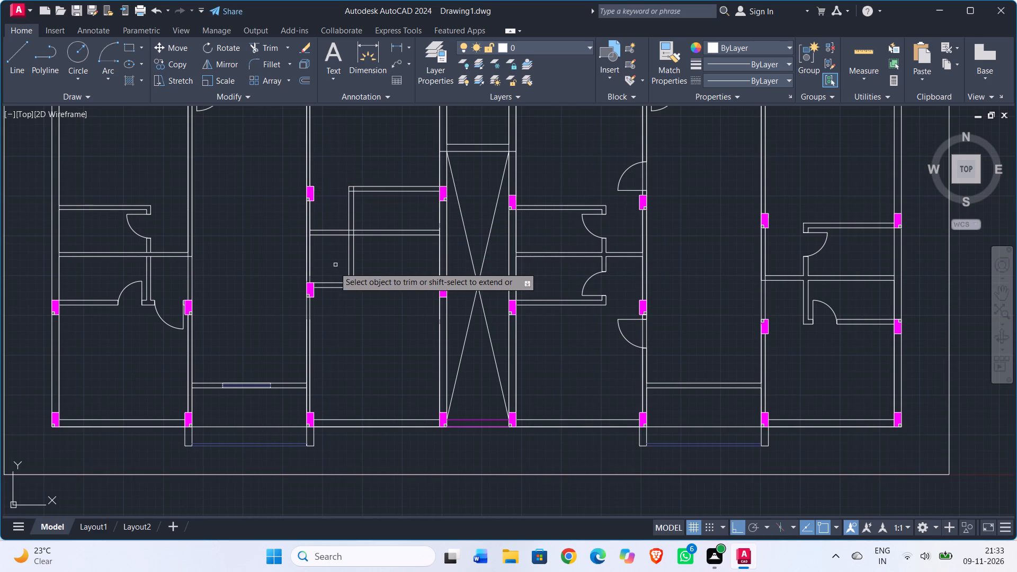
drag(334, 267, 334, 278)
click(336, 307)
middle_drag(334, 302, 283, 340)
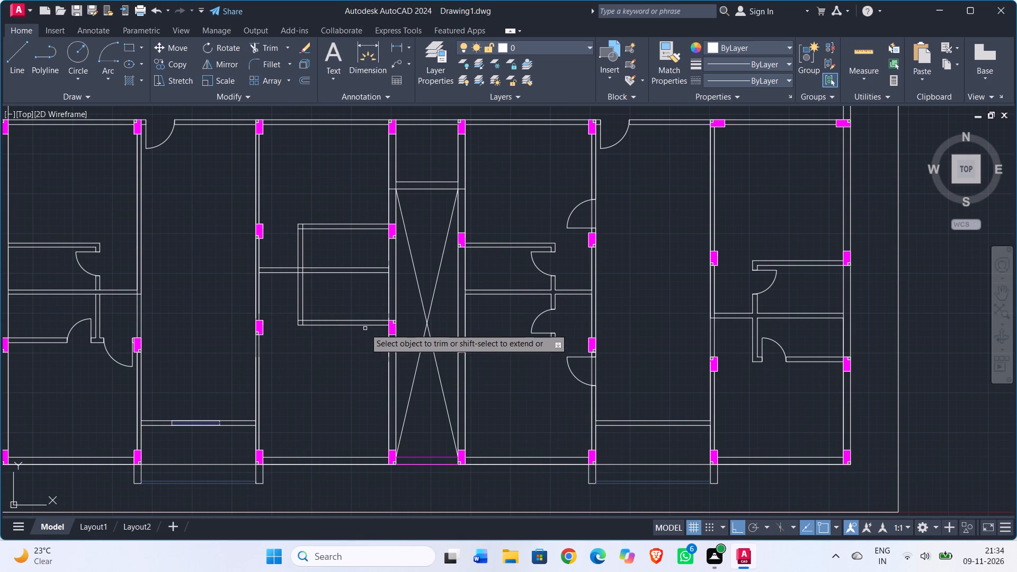
key(Escape)
Trim the overlapping inner lines where the first partition meets the north-south wall to form a clean corner.
scroll(306, 241, up, 1)
text(tr)
key(Return)
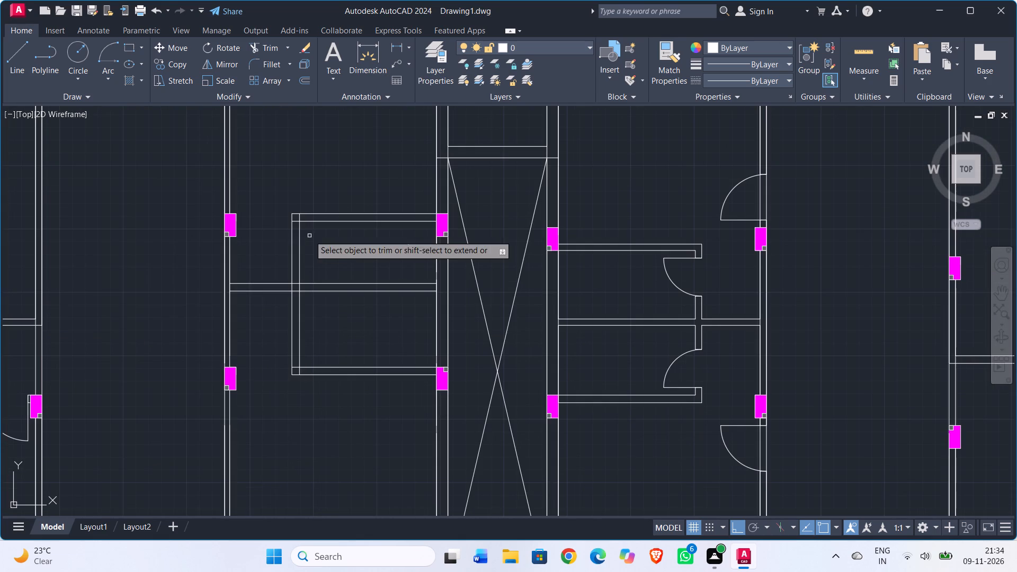
scroll(310, 217, up, 2)
click(301, 218)
click(278, 218)
click(275, 223)
click(275, 242)
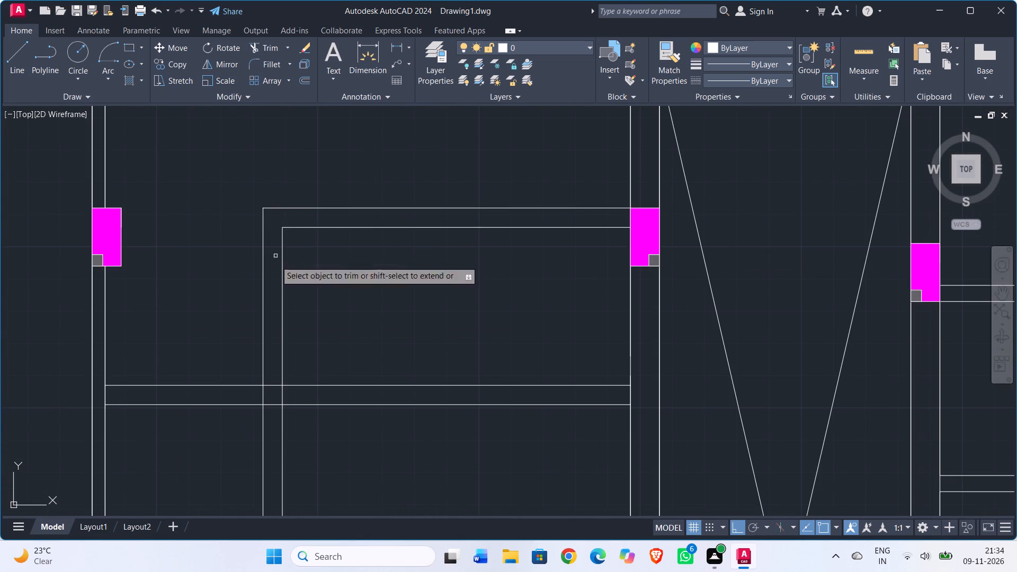
Trim the crossing lines inside the junction of the middle partition and the north-south wall.
click(267, 380)
click(273, 424)
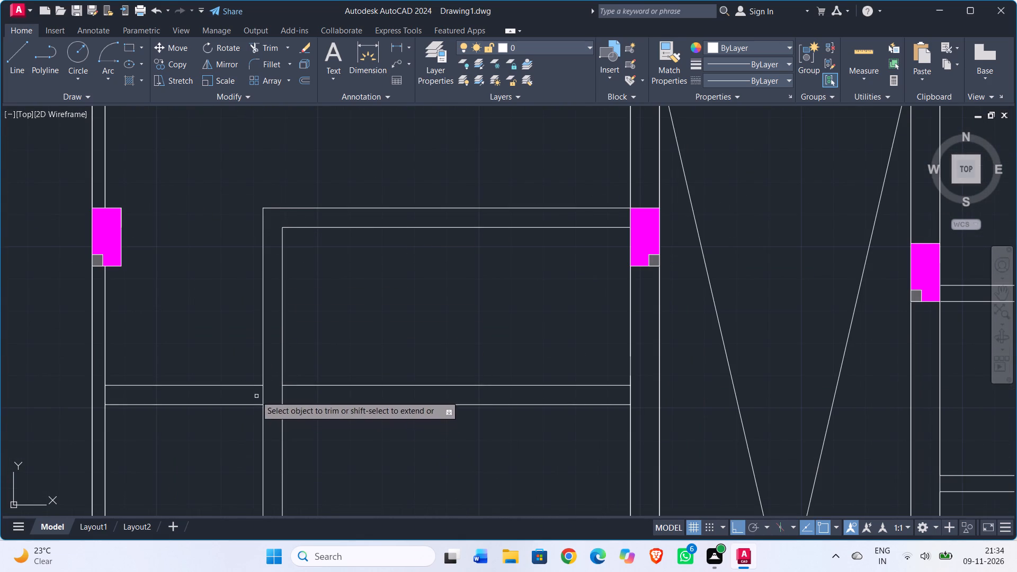
drag(255, 395, 262, 396)
click(301, 399)
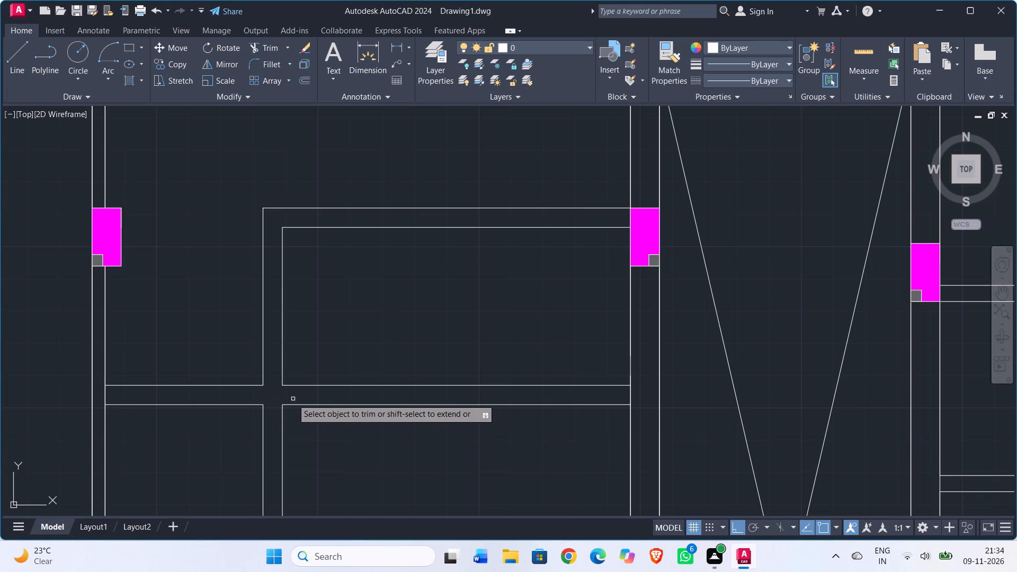
Trim the overlapping inner lines where the third partition meets the north-south wall to form a clean corner.
scroll(372, 416, down, 2)
middle_drag(373, 434, 355, 361)
scroll(320, 426, up, 2)
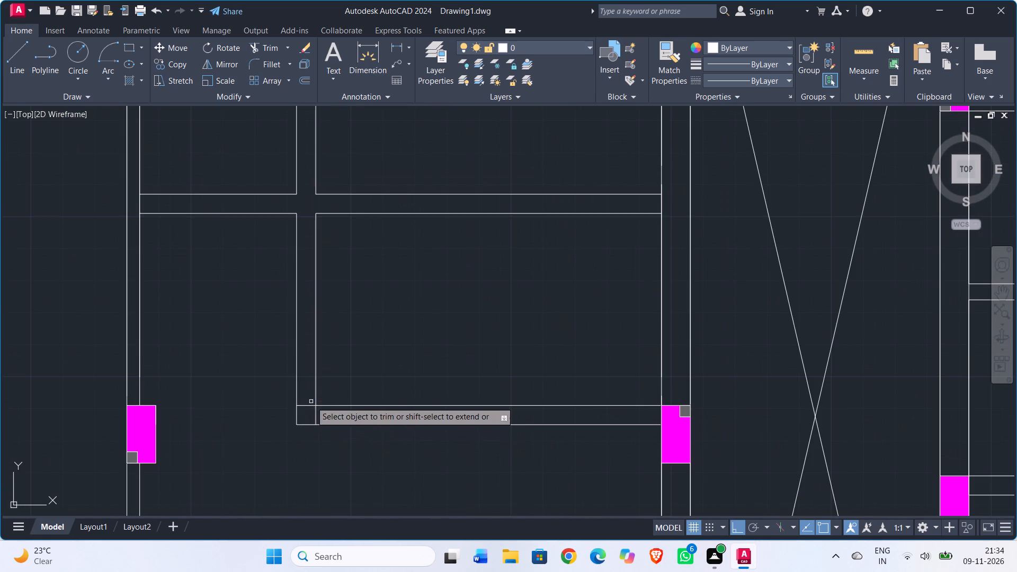
drag(311, 401, 310, 412)
click(313, 419)
click(319, 417)
scroll(390, 390, down, 2)
middle_drag(399, 365, 335, 384)
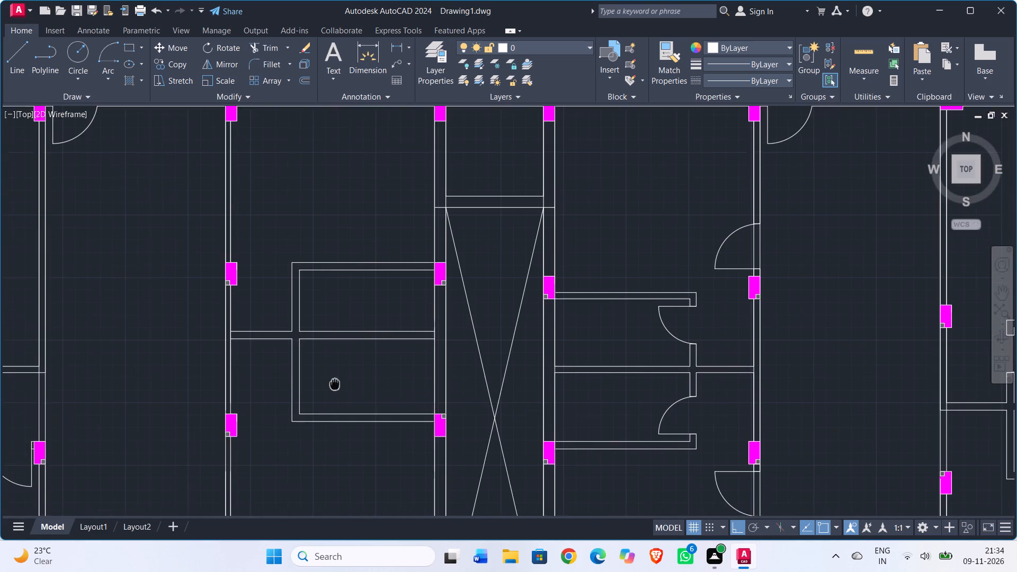
middle_drag(335, 384, 333, 385)
key(Escape)
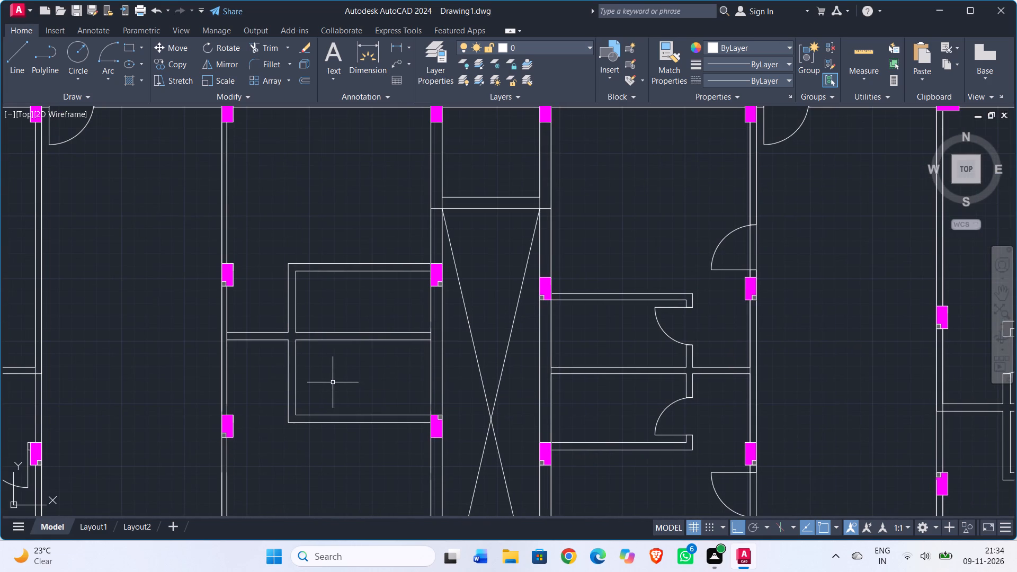
Draw a short line across the first partition's thickness, extending the north-south wall's east face to the partition's outer face.
key(l)
key(Return)
scroll(295, 284, up, 2)
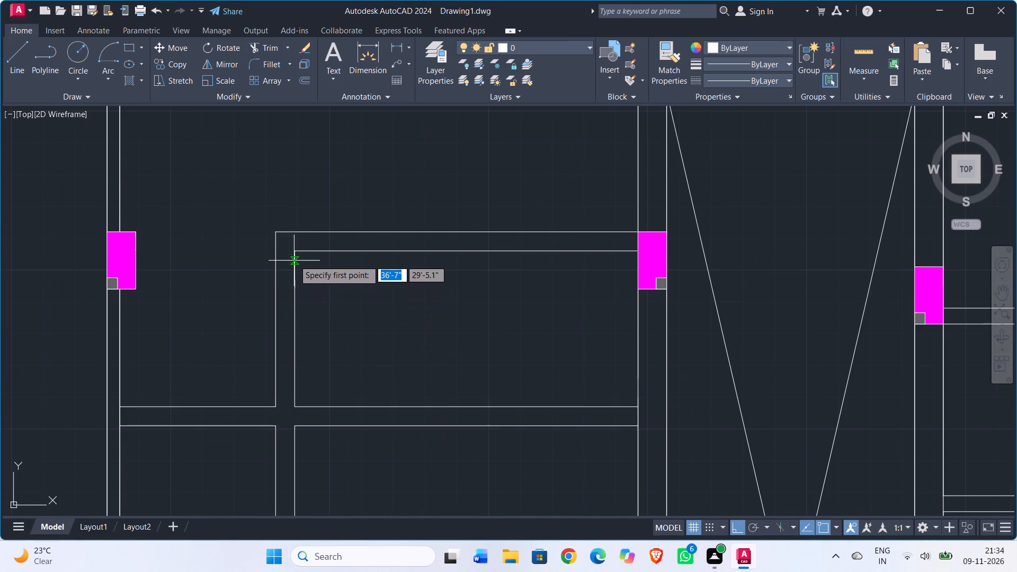
click(298, 253)
click(296, 231)
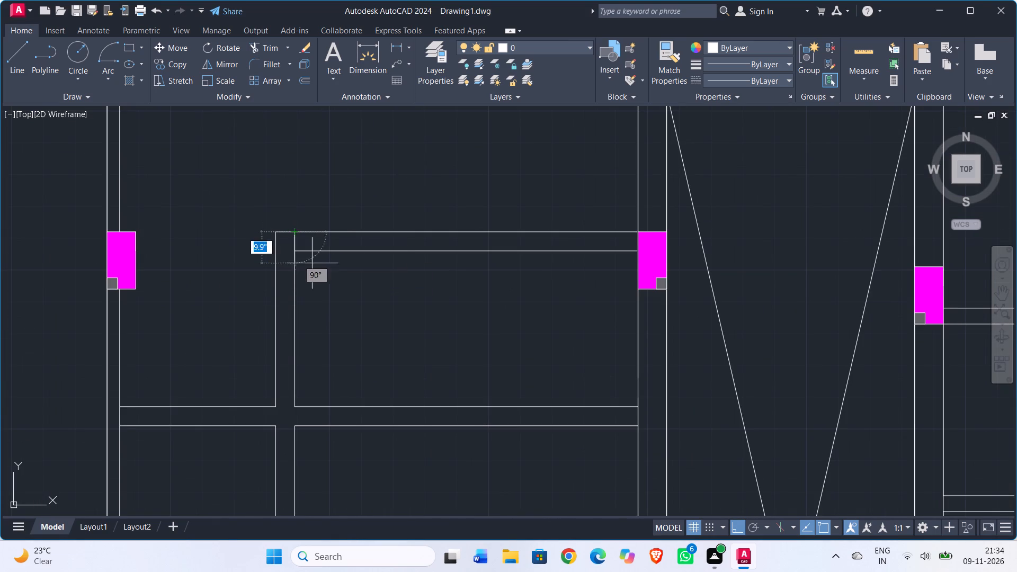
key(Escape)
Draw a short line across the north-south wall's thickness, level with the third partition's inner face.
scroll(344, 311, down, 1)
middle_drag(345, 310, 348, 253)
key(l)
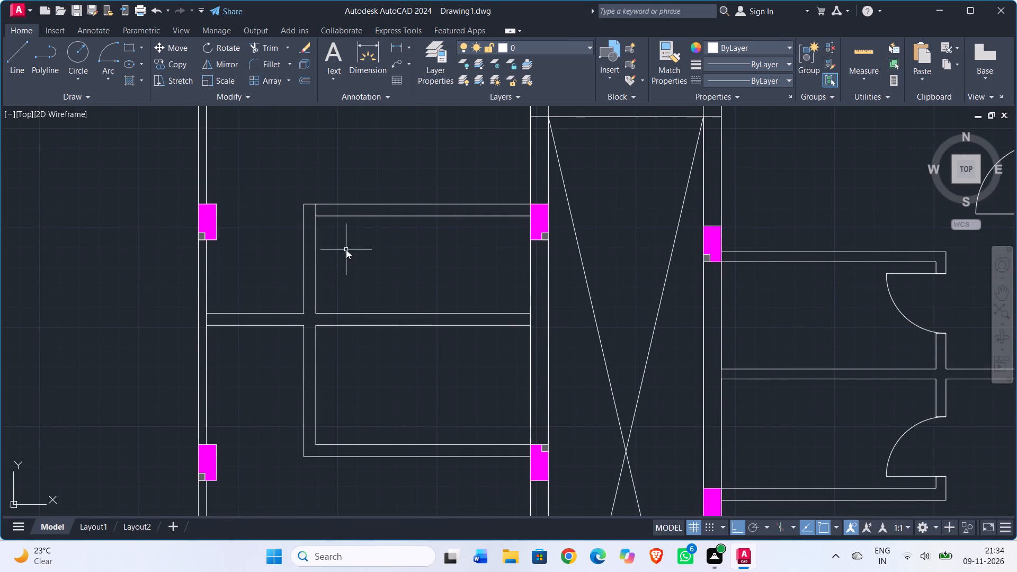
key(Return)
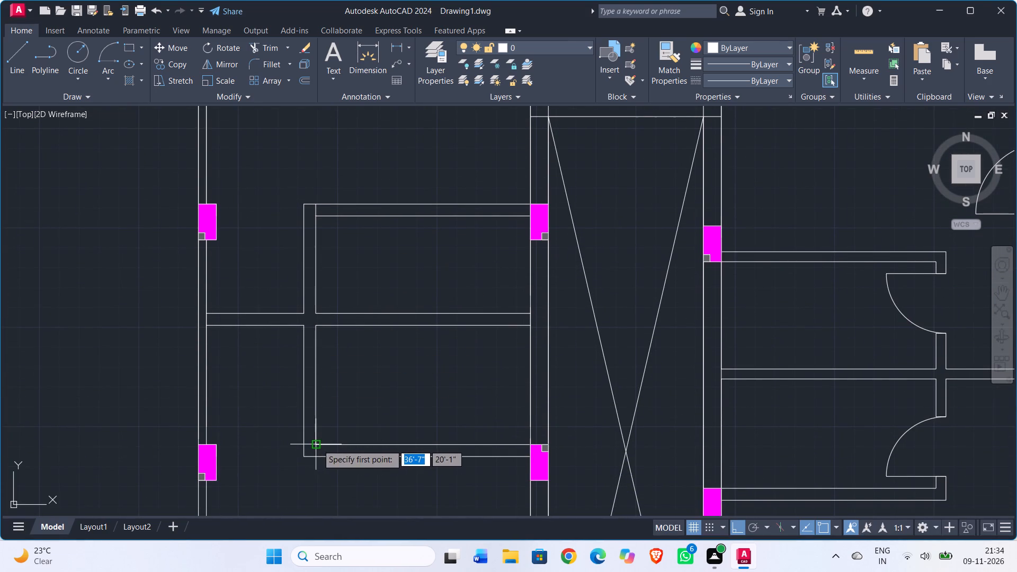
click(317, 442)
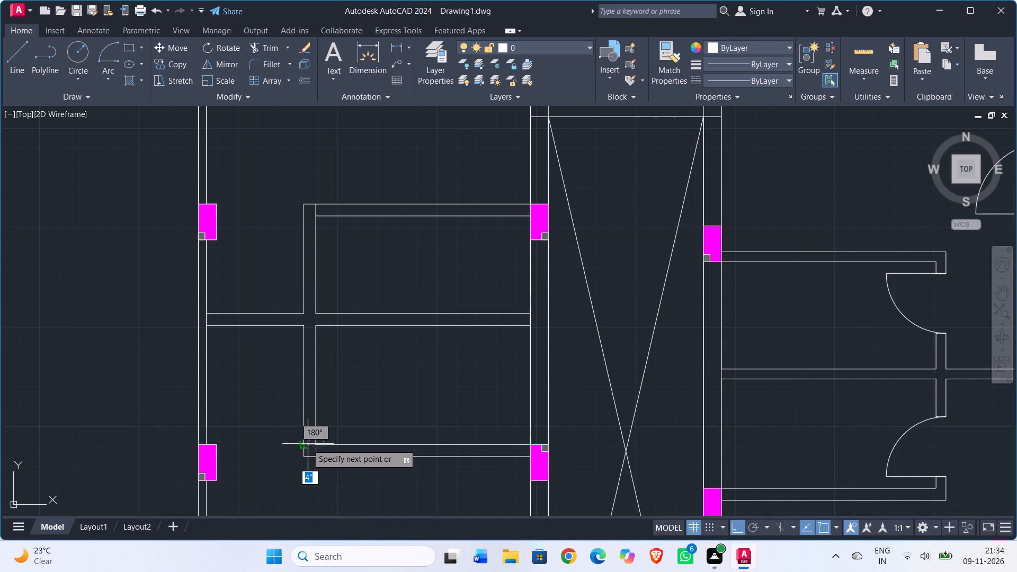
click(306, 443)
key(Escape)
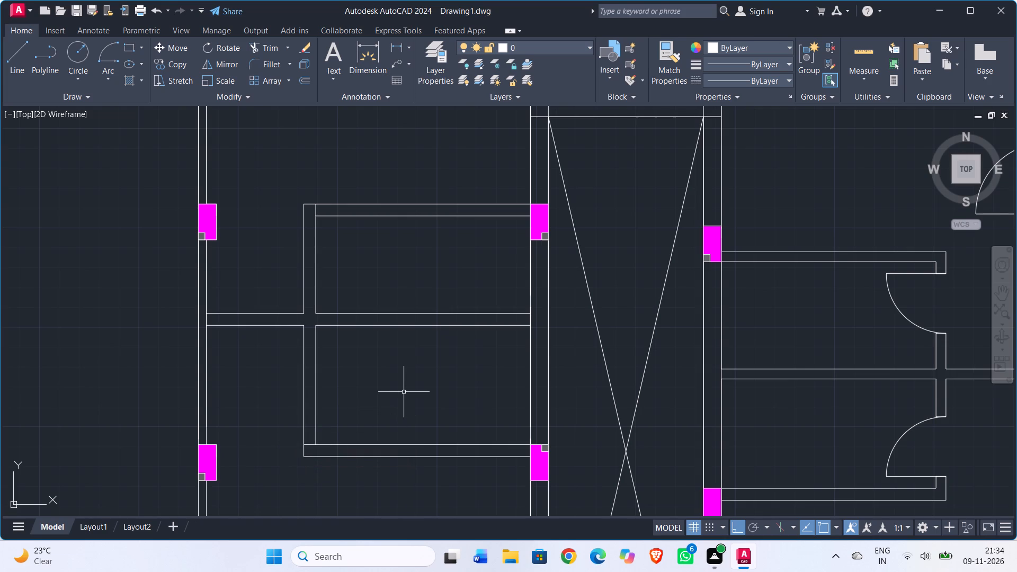
Offset the short line across the first partition 6" east to mark a door jamb.
text(off)
key(Return)
text(6")
key(Return)
scroll(324, 204, up, 2)
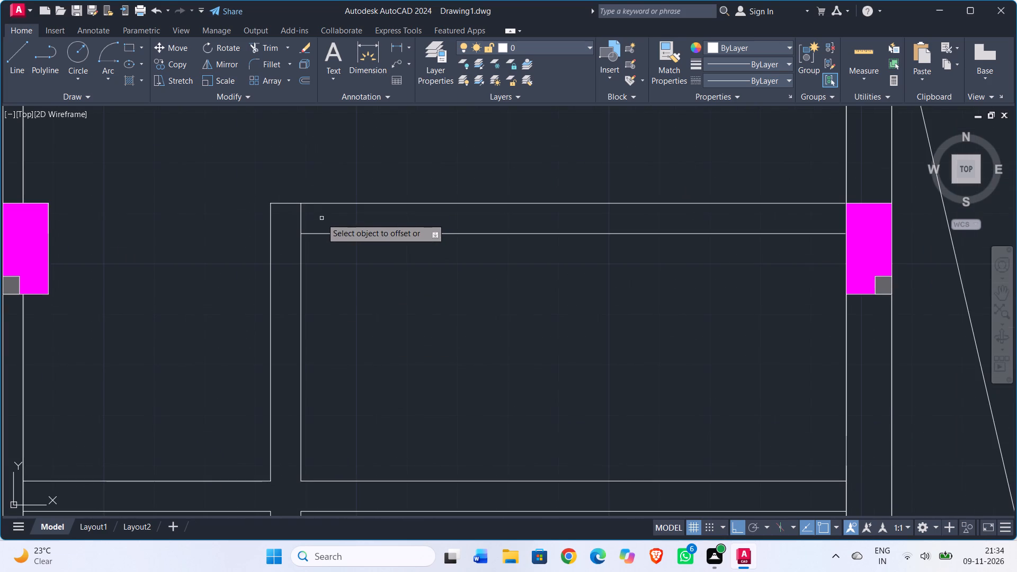
click(302, 217)
click(413, 220)
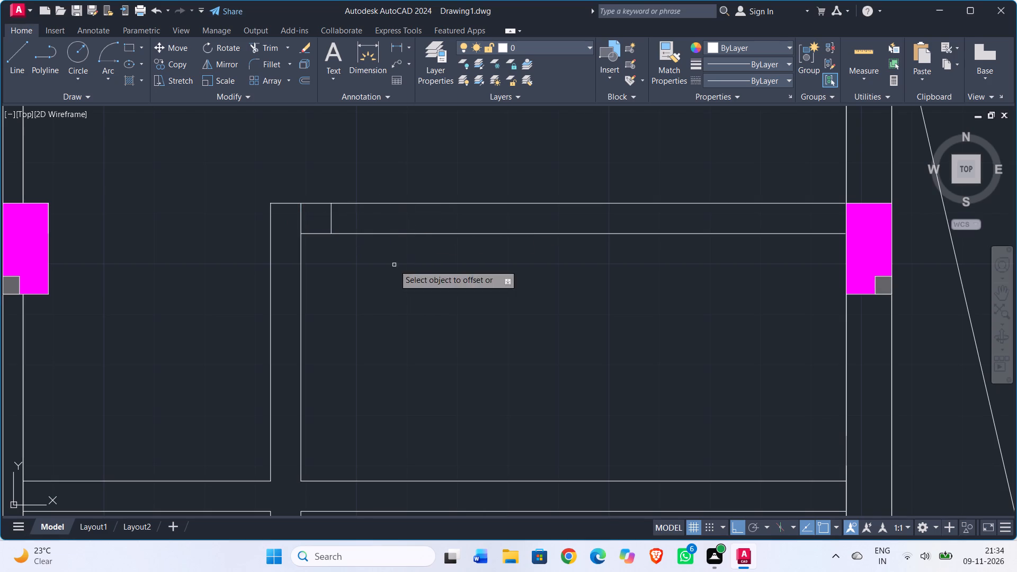
Offset the short line across the north-south wall at the third partition 6" north as a door jamb.
scroll(388, 299, down, 1)
middle_drag(388, 302, 391, 200)
middle_drag(386, 416, 405, 286)
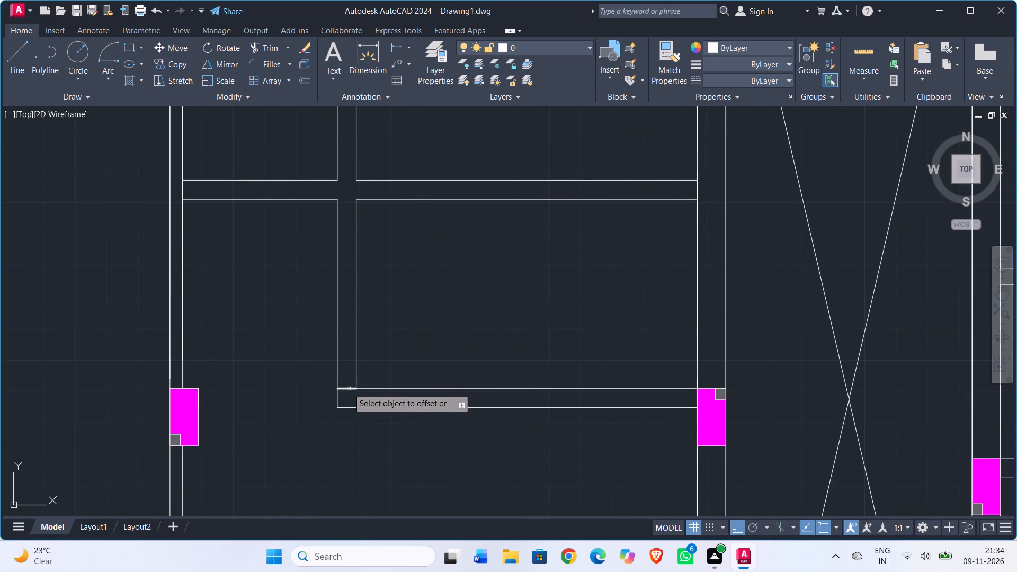
click(348, 388)
click(349, 344)
key(Escape)
Offset the north-south wall's jamb line 2'6" north to mark the southern toilet's door width.
text(off)
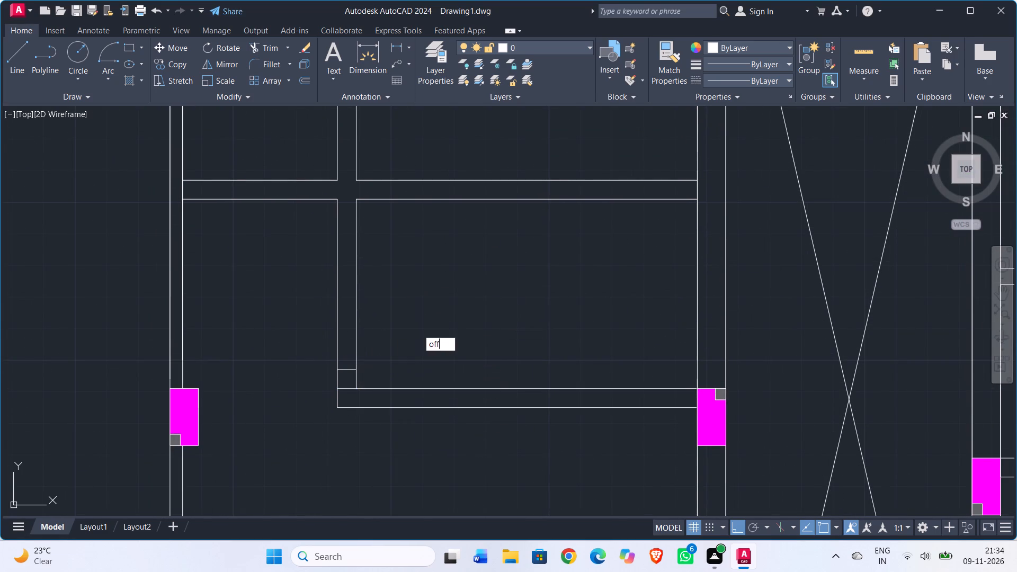
key(Return)
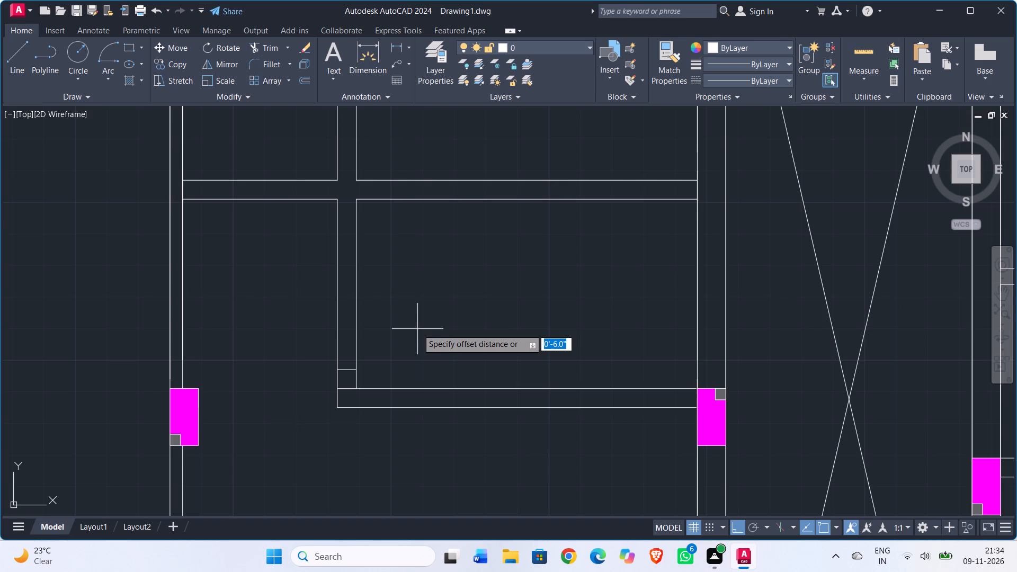
text(2'6")
key(Return)
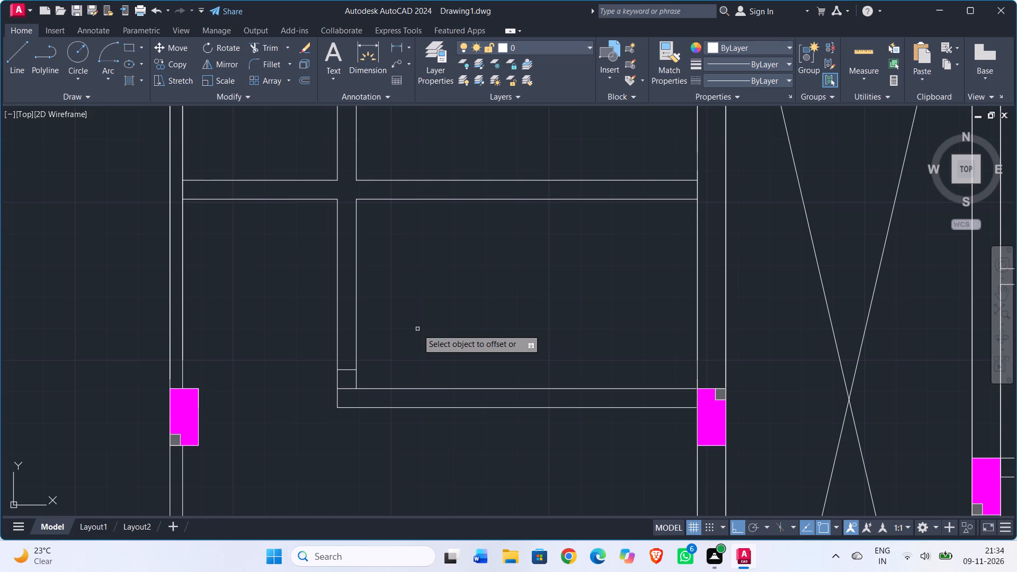
click(342, 368)
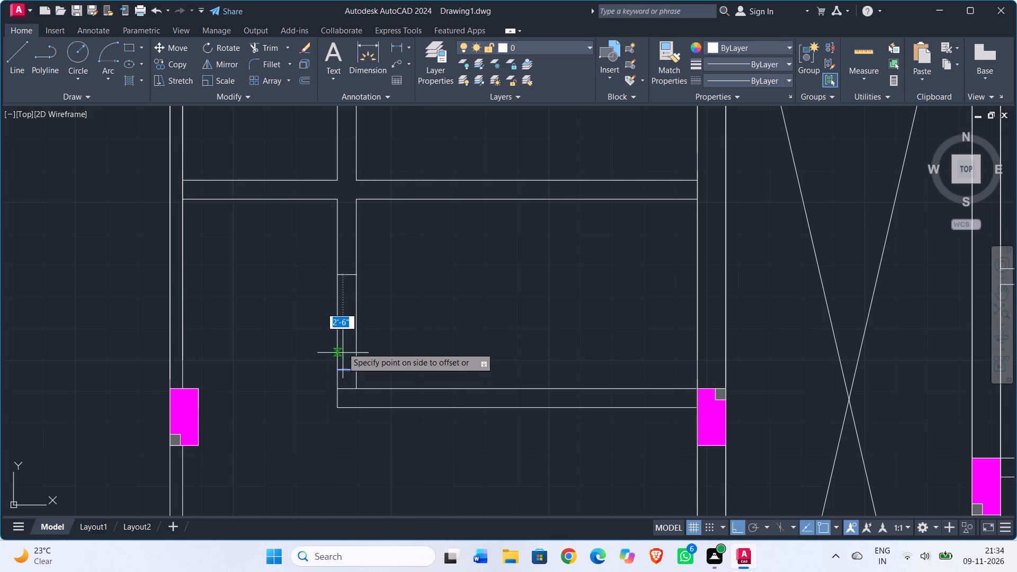
click(349, 314)
Offset the first partition's jamb line 2'6" east to mark the northern toilet's door width.
scroll(520, 266, down, 2)
middle_drag(520, 267, 441, 379)
scroll(393, 281, up, 3)
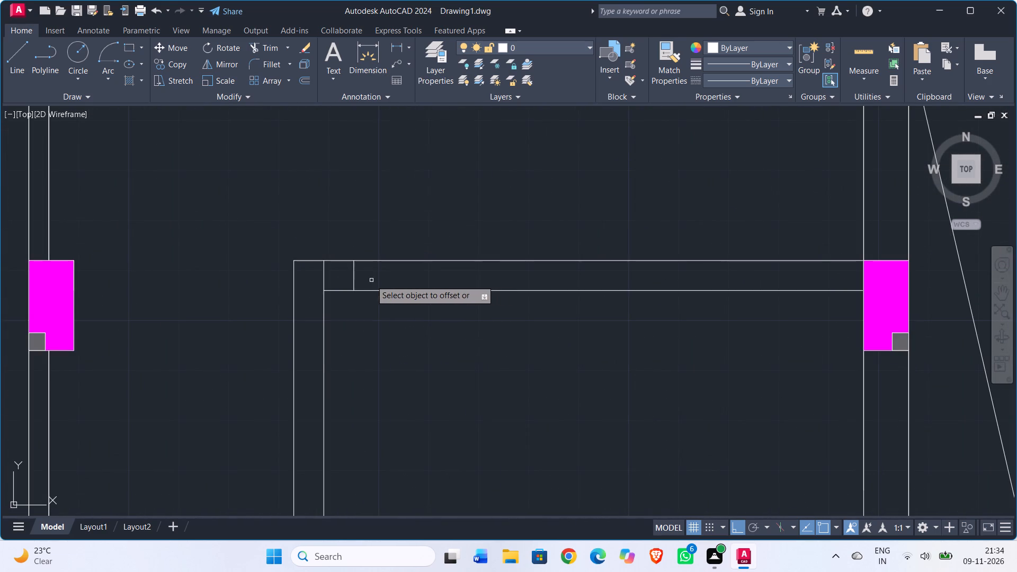
click(355, 274)
click(484, 274)
key(Escape)
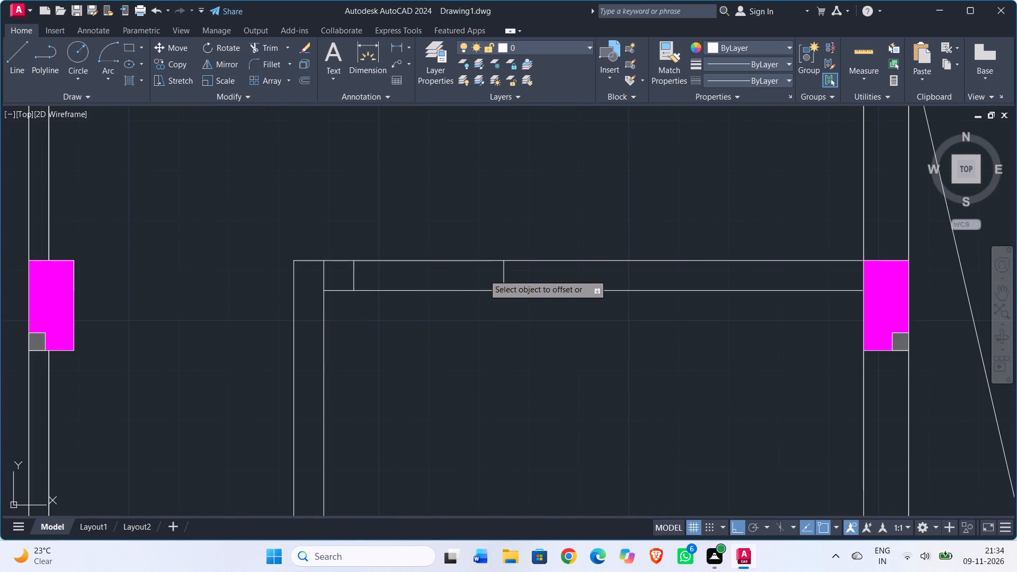
key(t)
key(Escape)
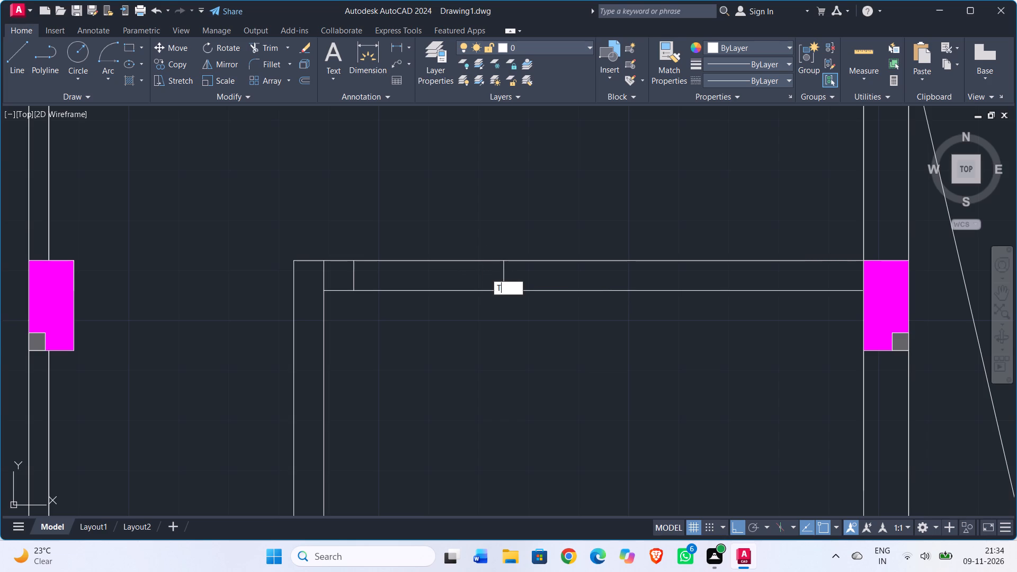
Draw a 2'6" door leaf line southward from the first partition's west jamb at its outer face.
key(l)
key(Return)
click(355, 262)
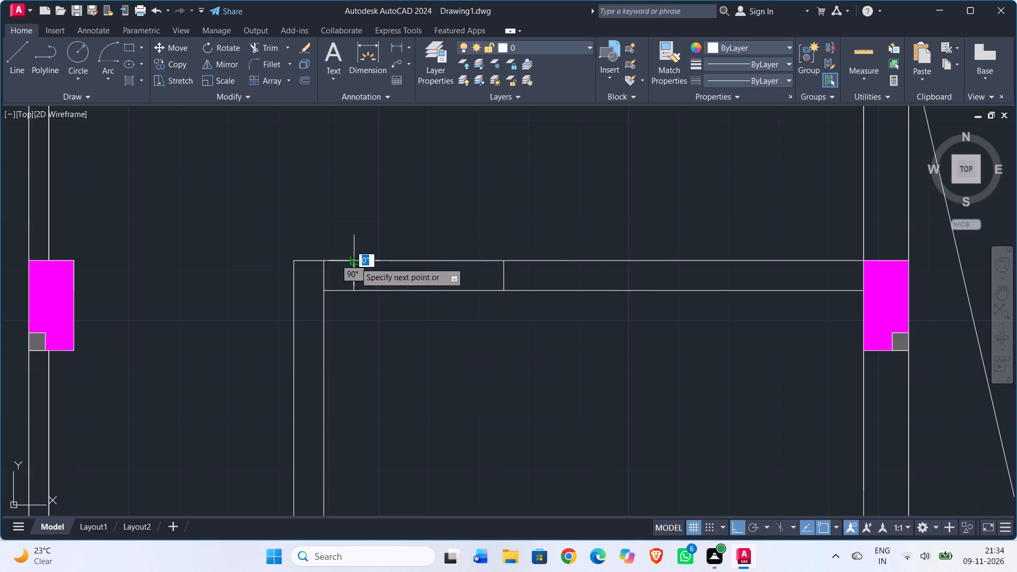
text(2'6")
key(Return)
scroll(450, 420, down, 1)
middle_drag(438, 331, 412, 159)
key(Escape)
Draw a 2'6" door leaf line eastward from the north-south wall's lower jamb at its west face.
middle_drag(447, 385, 428, 252)
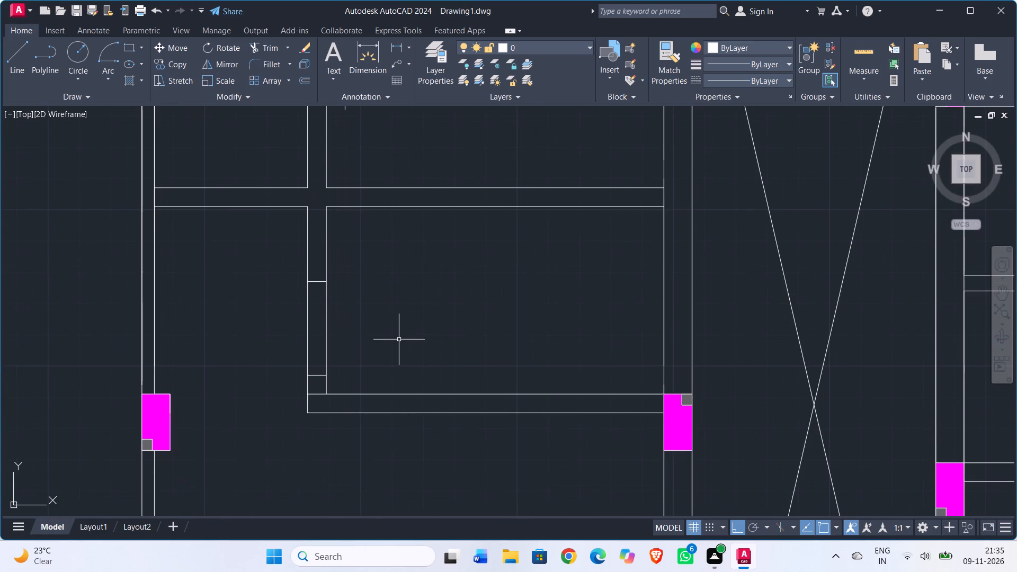
key(l)
key(Return)
click(308, 373)
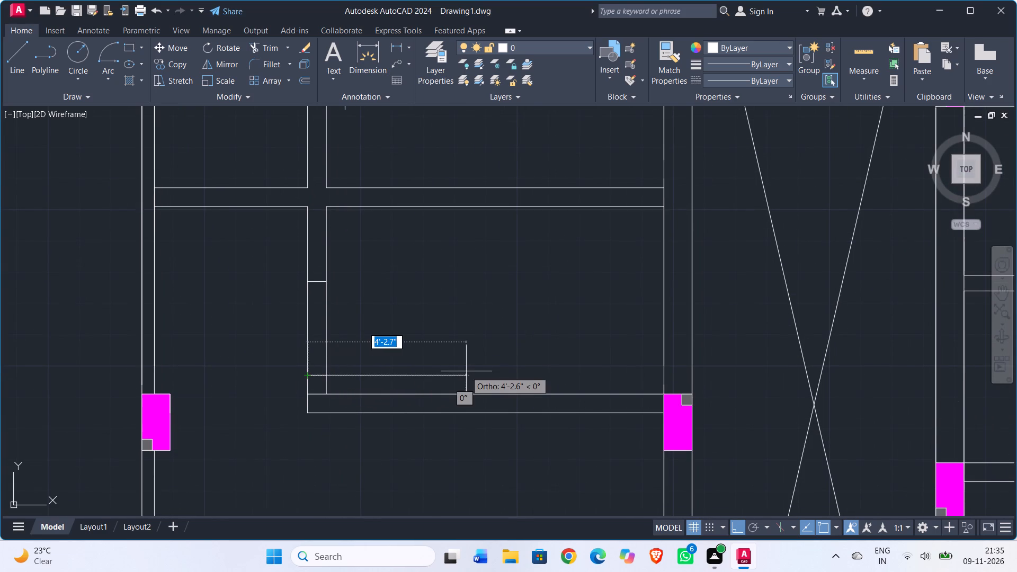
text(2'6")
key(Return)
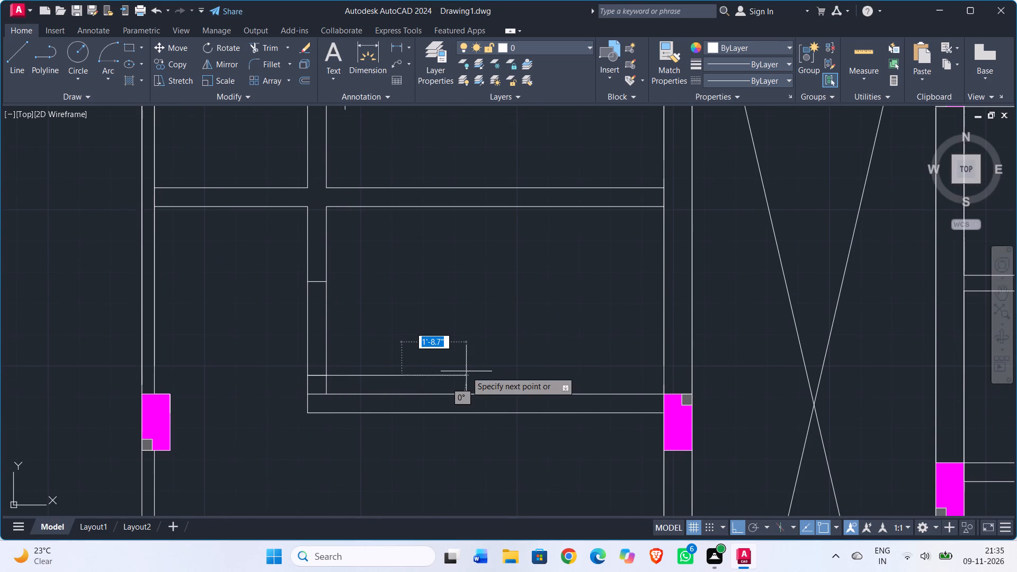
key(Escape)
Draw the northern toilet's door swing arc from the leaf end to the east jamb, centred on the hinge corner.
scroll(427, 328, down, 1)
middle_drag(427, 328, 449, 377)
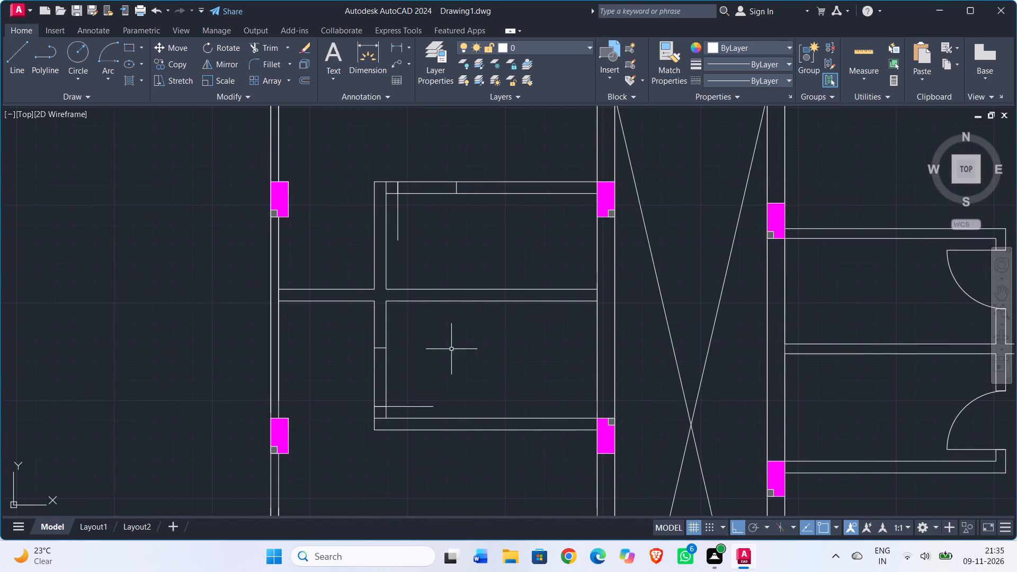
click(111, 56)
scroll(374, 169, up, 1)
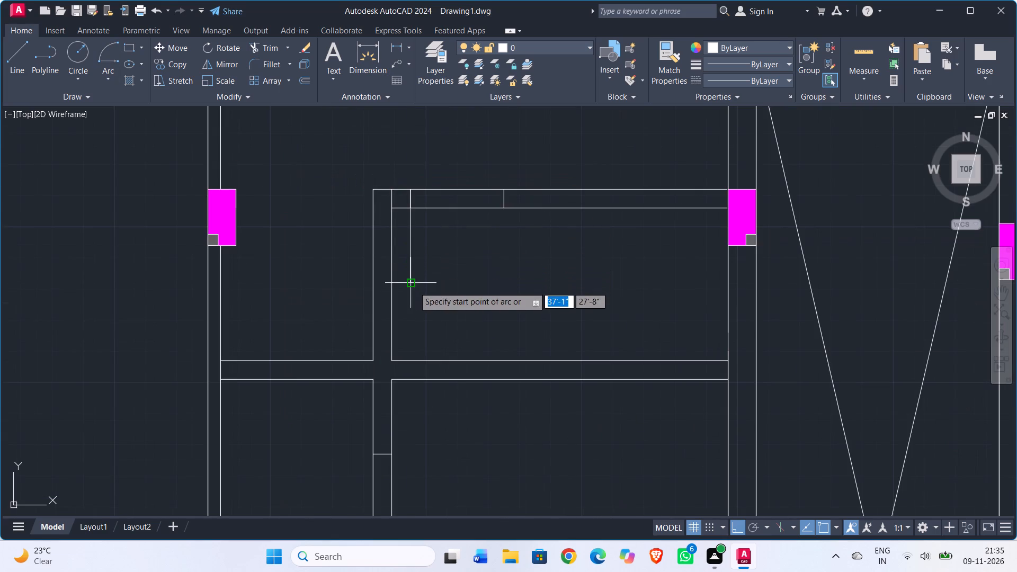
drag(413, 287, 414, 279)
drag(413, 188, 421, 189)
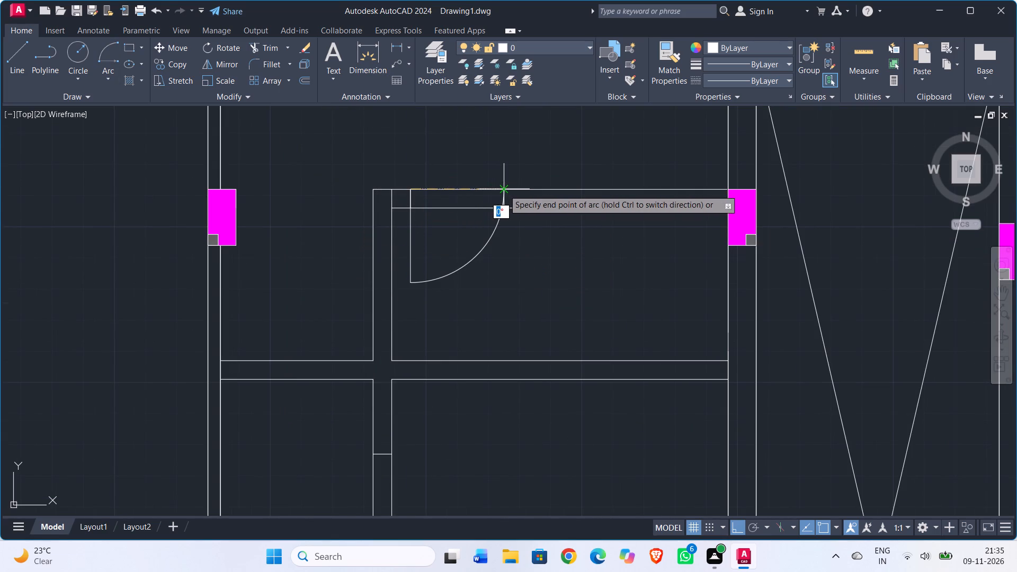
click(504, 190)
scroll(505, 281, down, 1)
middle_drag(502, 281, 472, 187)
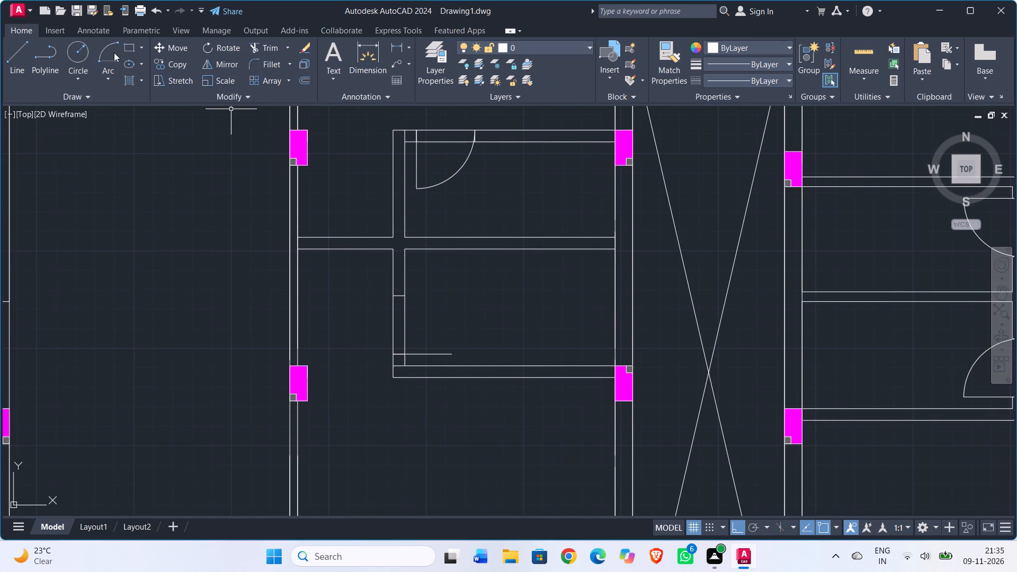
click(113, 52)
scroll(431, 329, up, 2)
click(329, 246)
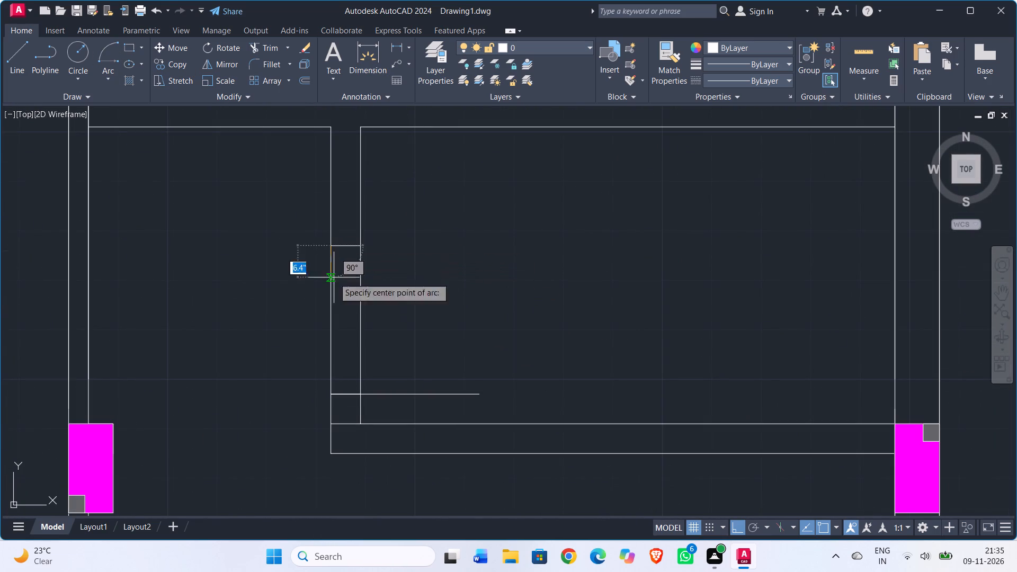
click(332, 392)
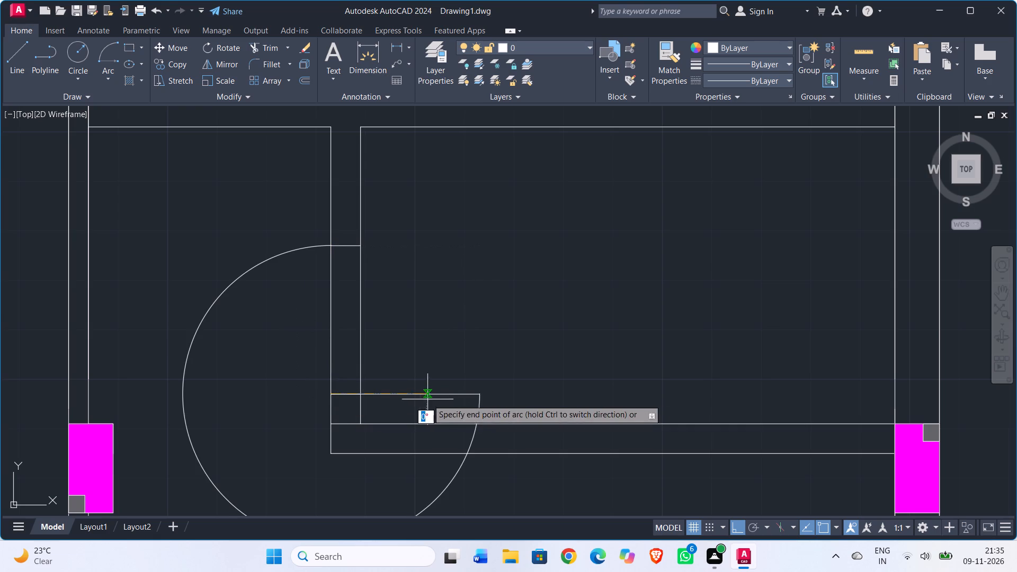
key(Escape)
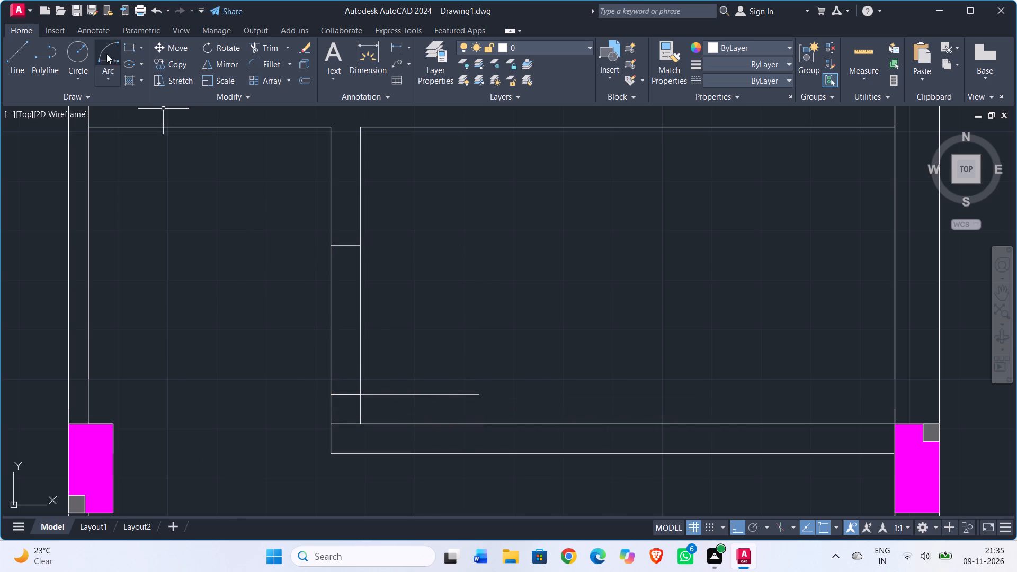
Draw the southern toilet's door swing arc from the leaf end to the upper jamb, centred on the hinge corner.
drag(106, 54, 109, 60)
click(483, 398)
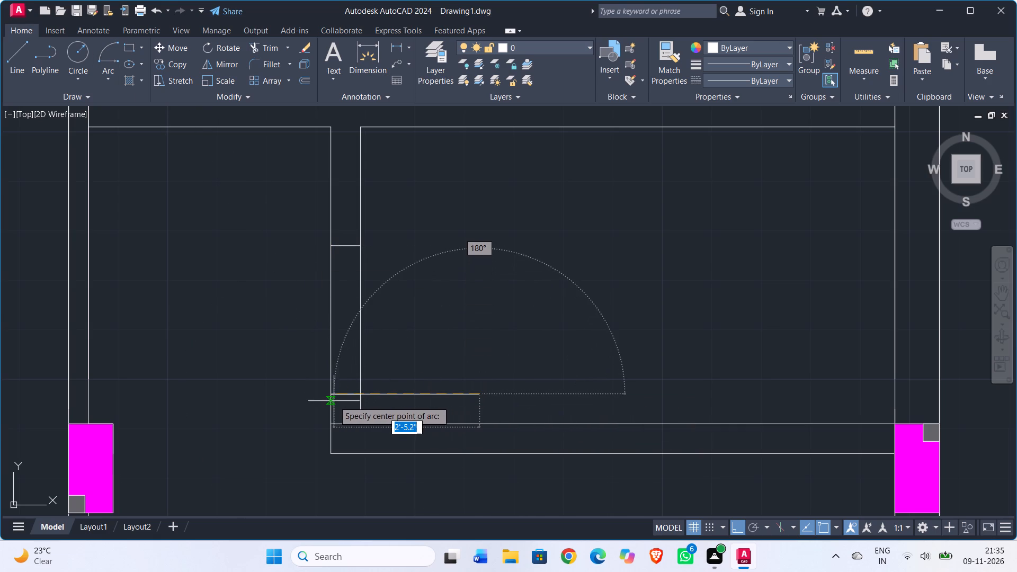
click(331, 397)
click(334, 247)
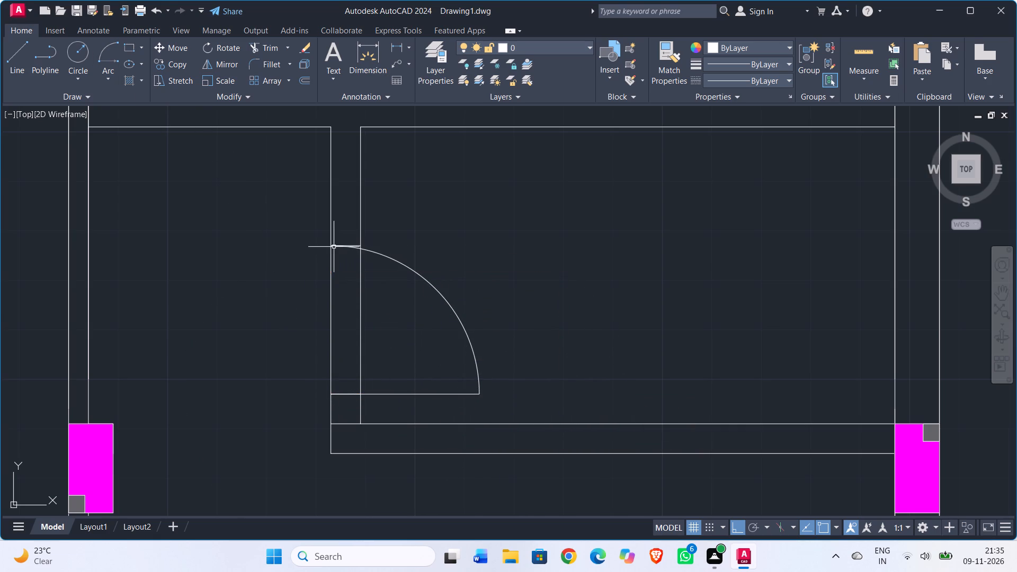
key(Escape)
Trim both north-south wall lines and the leftover stub between the jambs to open the southern toilet's doorway.
text(tr)
key(Return)
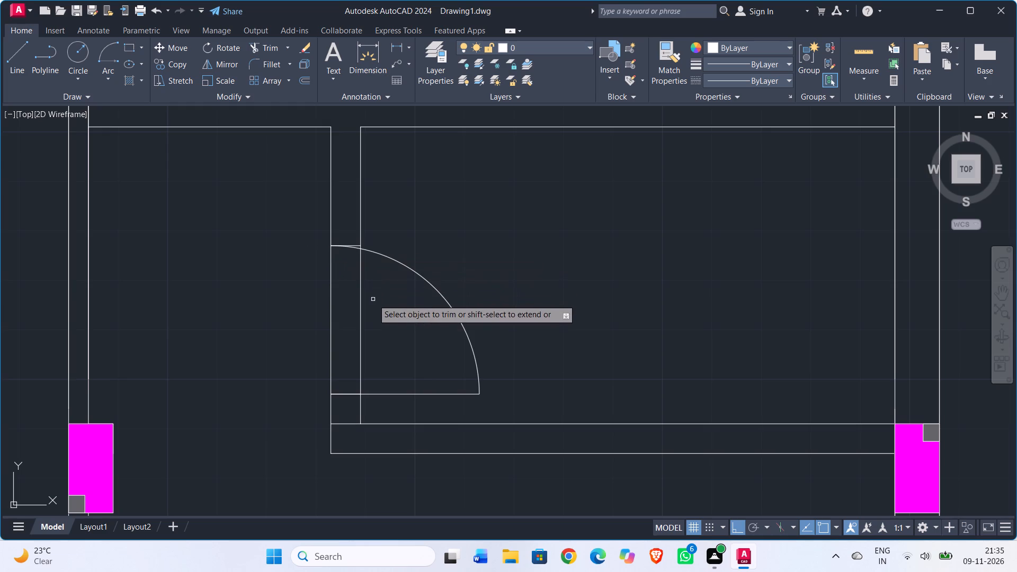
drag(373, 303, 355, 310)
click(296, 320)
click(354, 317)
scroll(370, 248, up, 4)
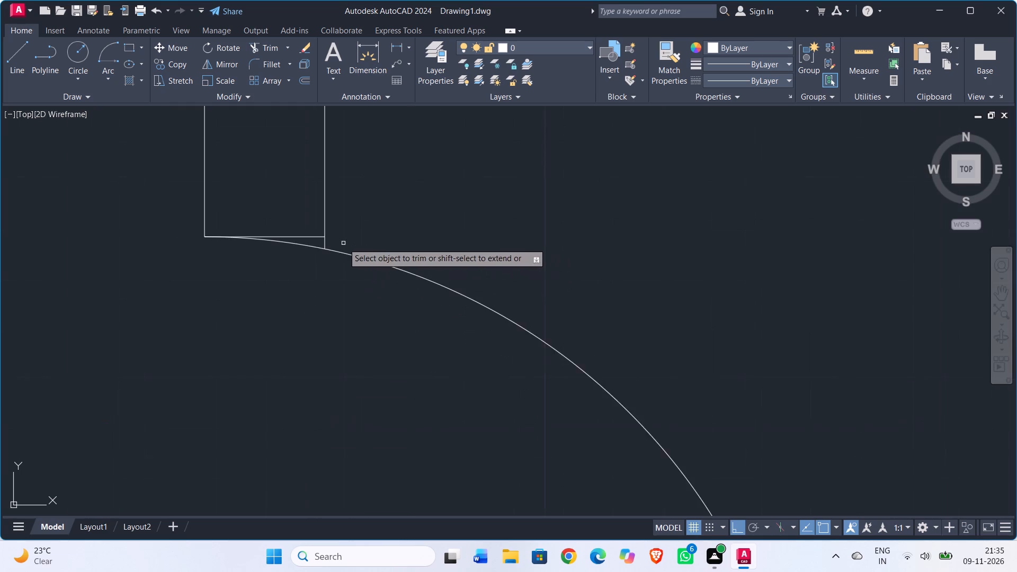
scroll(343, 243, up, 1)
click(297, 245)
scroll(373, 240, down, 4)
scroll(356, 328, down, 2)
Trim away the short line across the wall at the corner with the third partition.
middle_drag(356, 330, 392, 284)
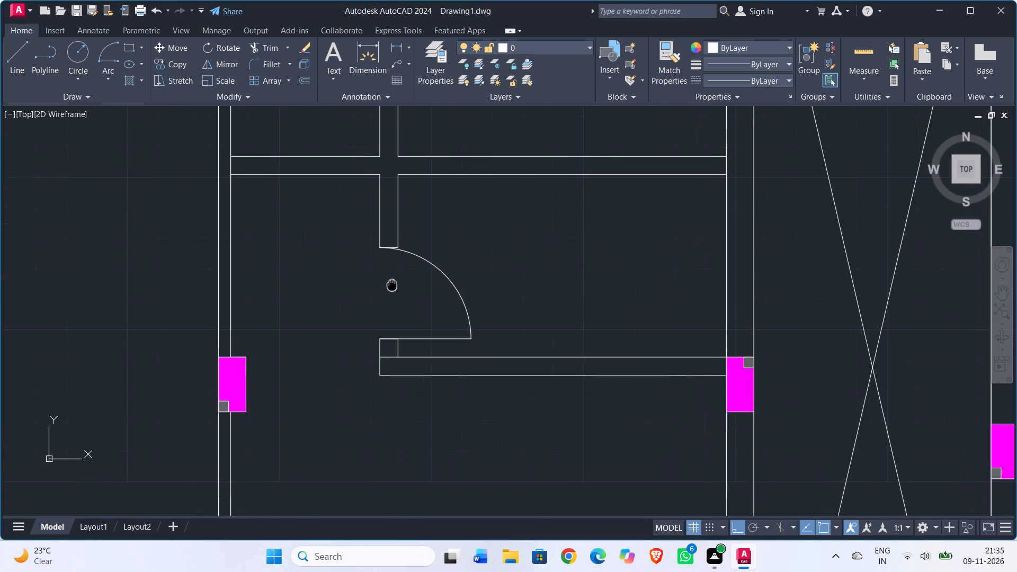
middle_drag(392, 284, 393, 284)
click(392, 356)
scroll(399, 380, up, 4)
scroll(403, 380, down, 5)
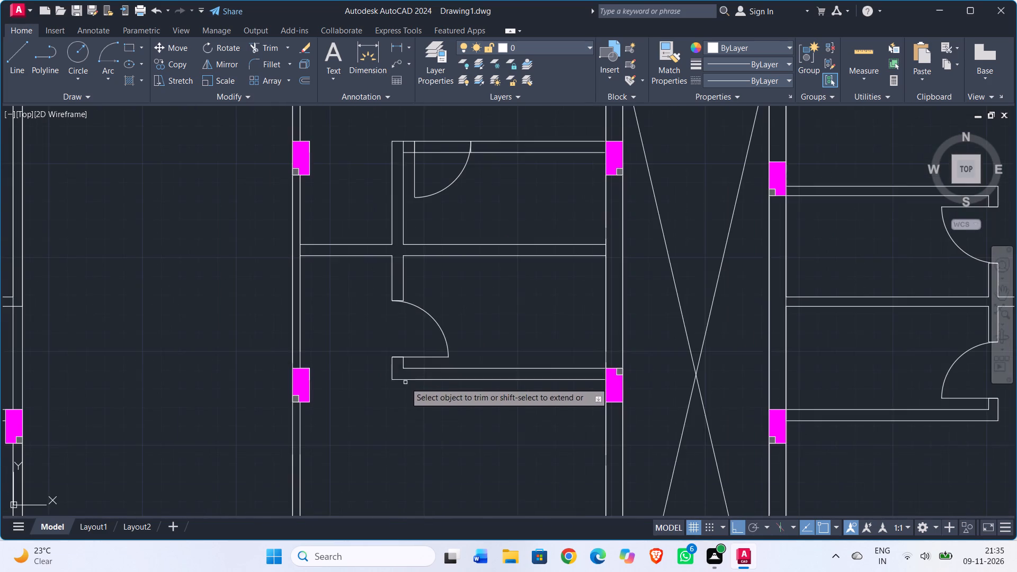
Trim away the short line across the first partition at its corner with the north-south wall.
middle_drag(510, 277, 465, 408)
scroll(367, 275, up, 2)
click(349, 280)
drag(336, 280, 341, 282)
Trim both first partition lines and the leftover stub between the jambs to open the northern toilet's doorway.
click(402, 297)
click(407, 267)
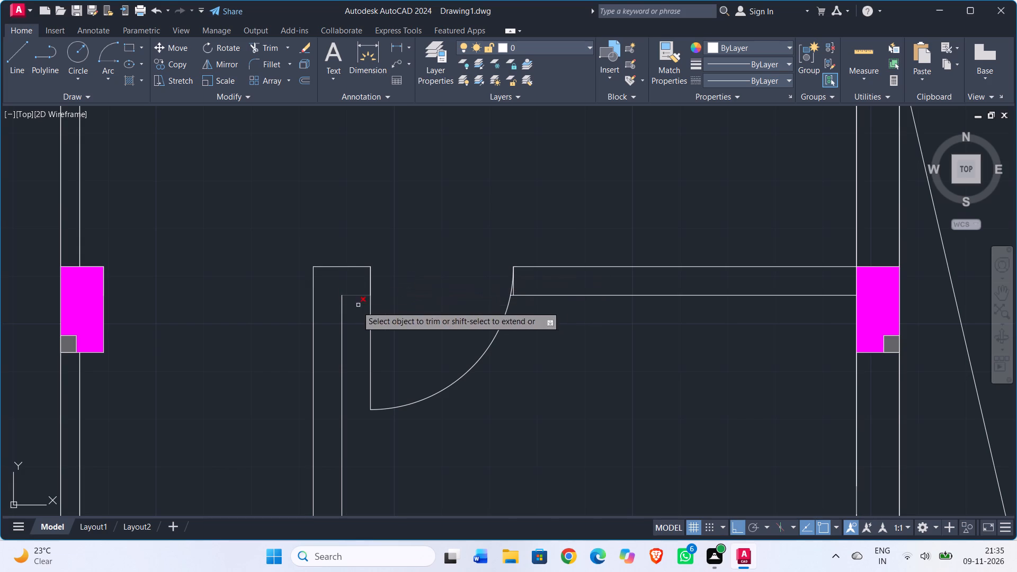
scroll(521, 291, up, 4)
click(470, 299)
scroll(493, 340, down, 4)
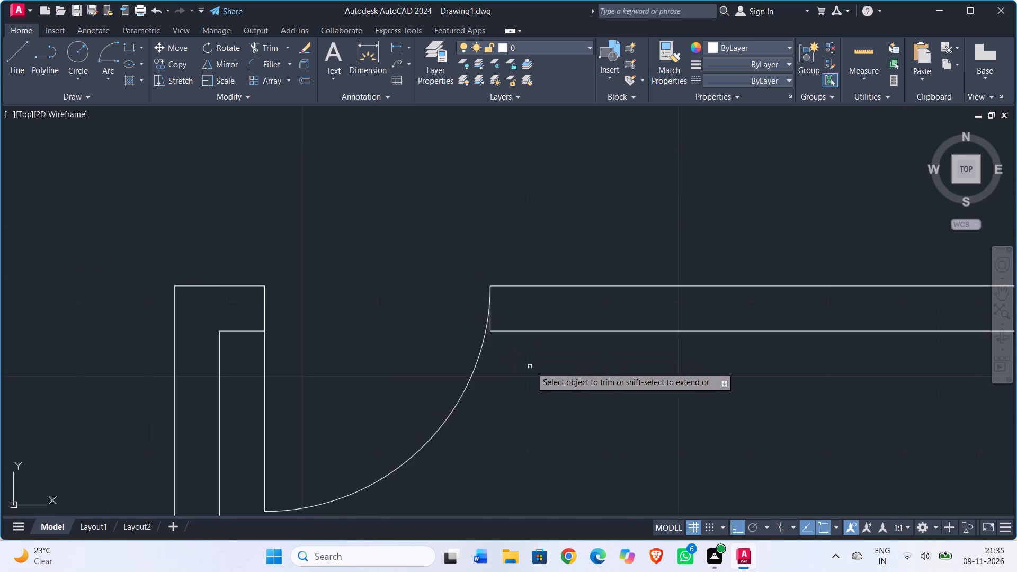
Draw a short line across the north-south wall west of the toilets, along the south face of the column beside the southern toilet.
scroll(532, 368, down, 2)
middle_drag(548, 392, 519, 227)
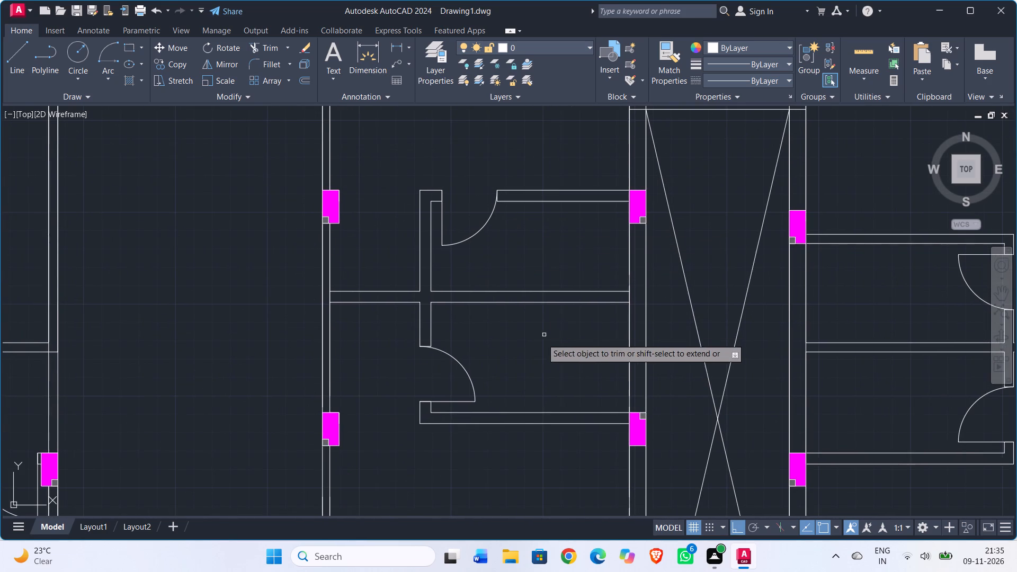
scroll(539, 347, down, 2)
middle_drag(539, 347, 445, 290)
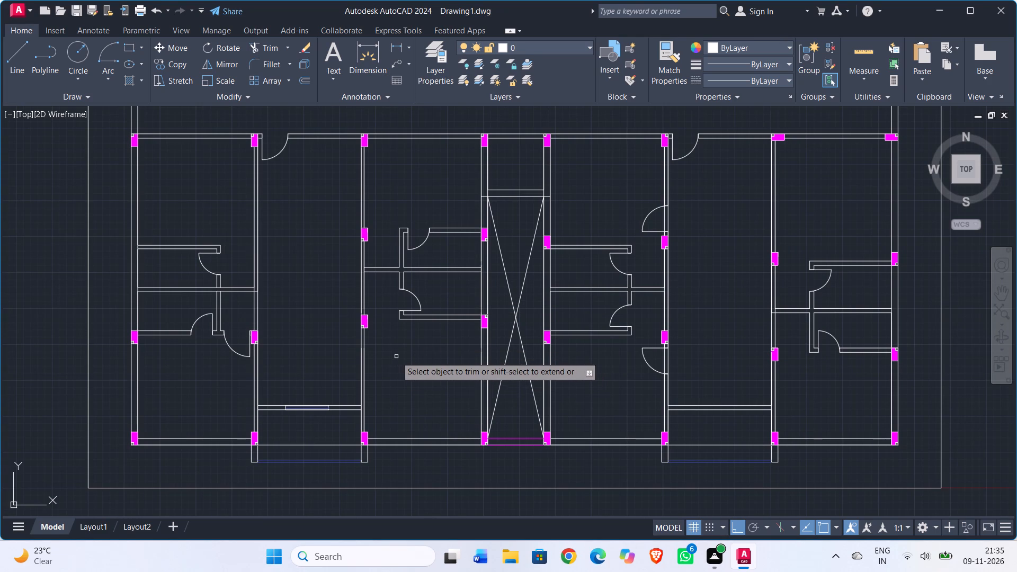
key(Escape)
middle_drag(395, 355, 323, 366)
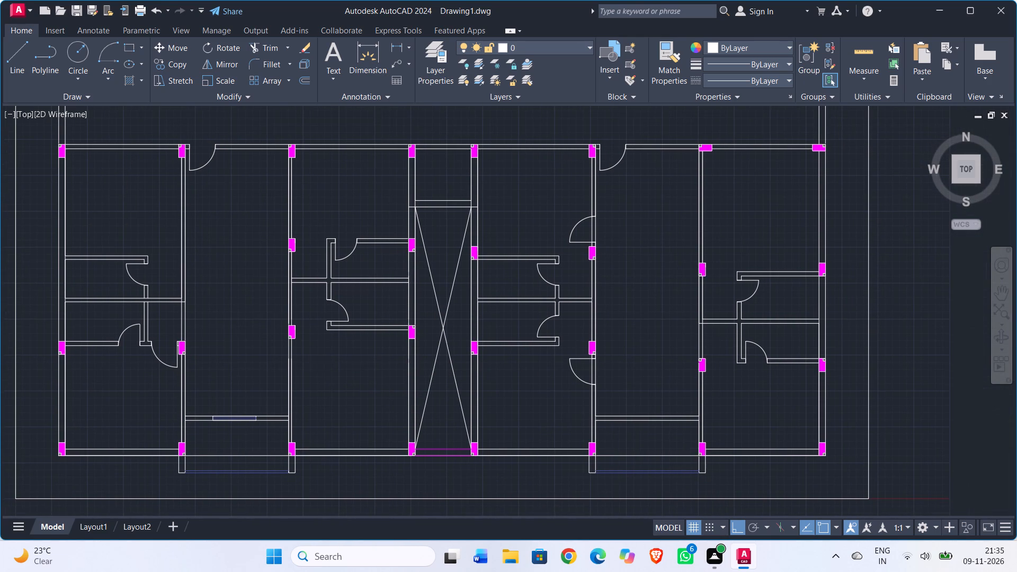
middle_drag(360, 364, 338, 368)
scroll(287, 369, up, 2)
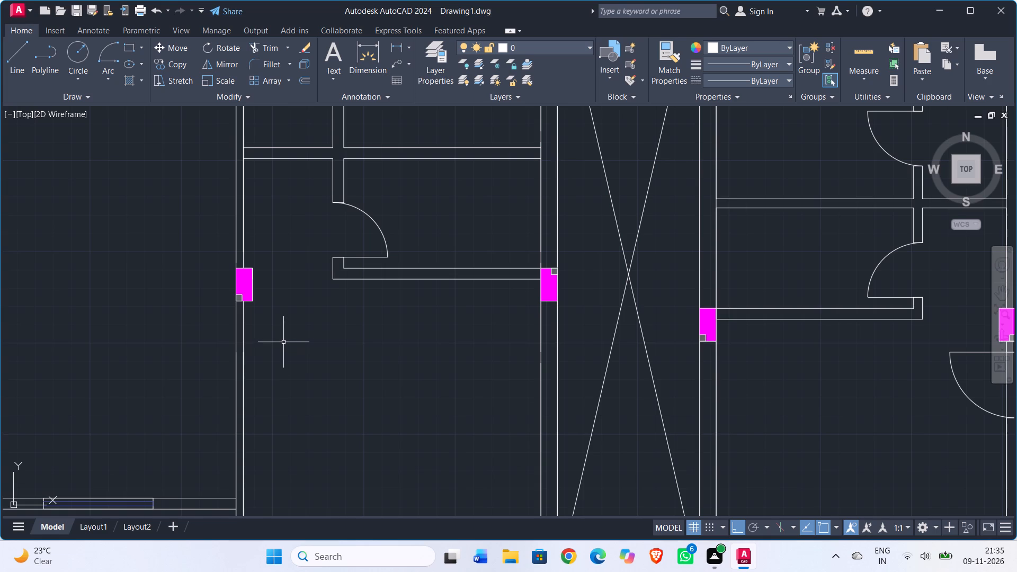
scroll(247, 319, up, 2)
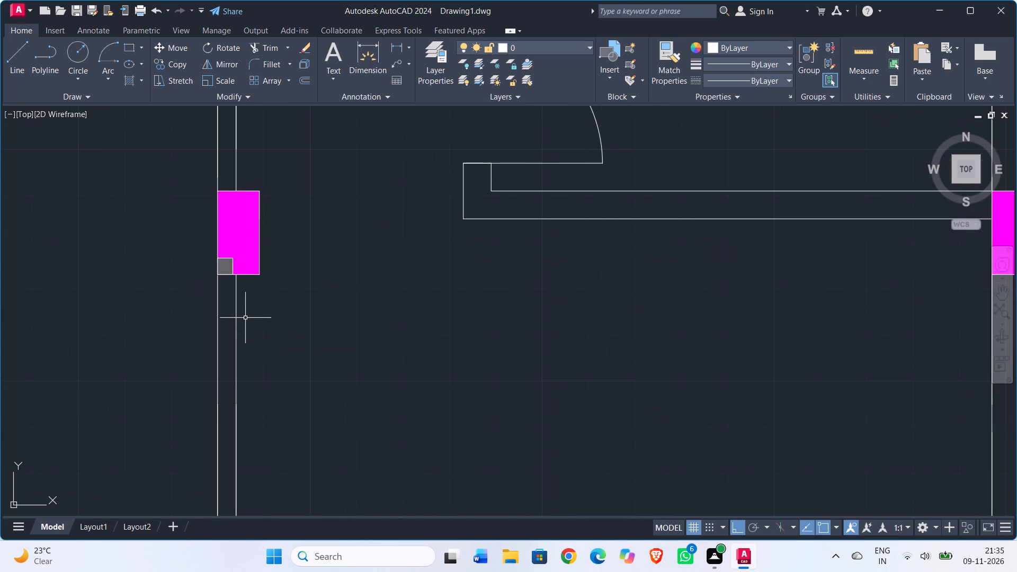
scroll(270, 323, down, 3)
middle_drag(308, 333, 277, 275)
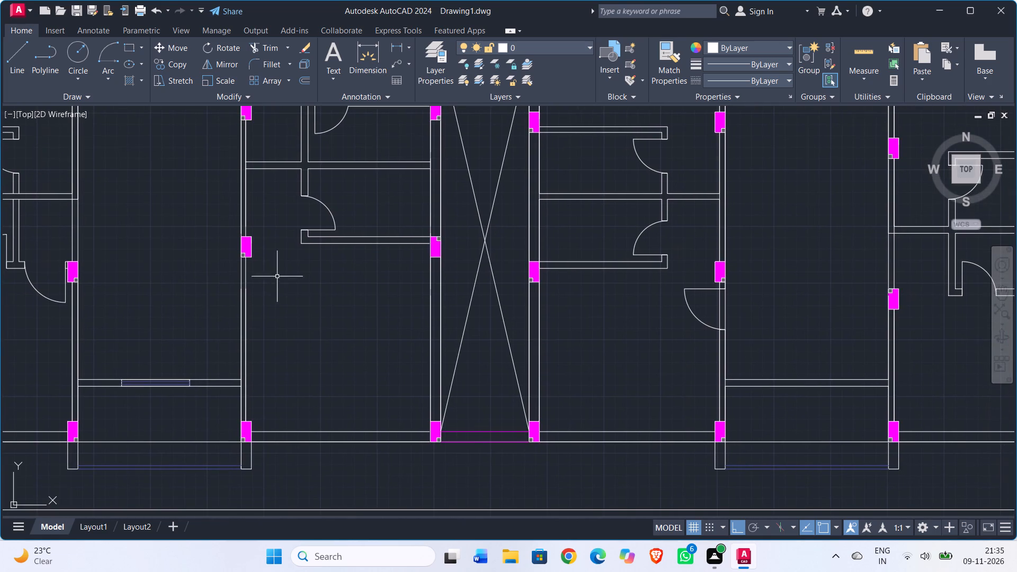
scroll(336, 302, down, 1)
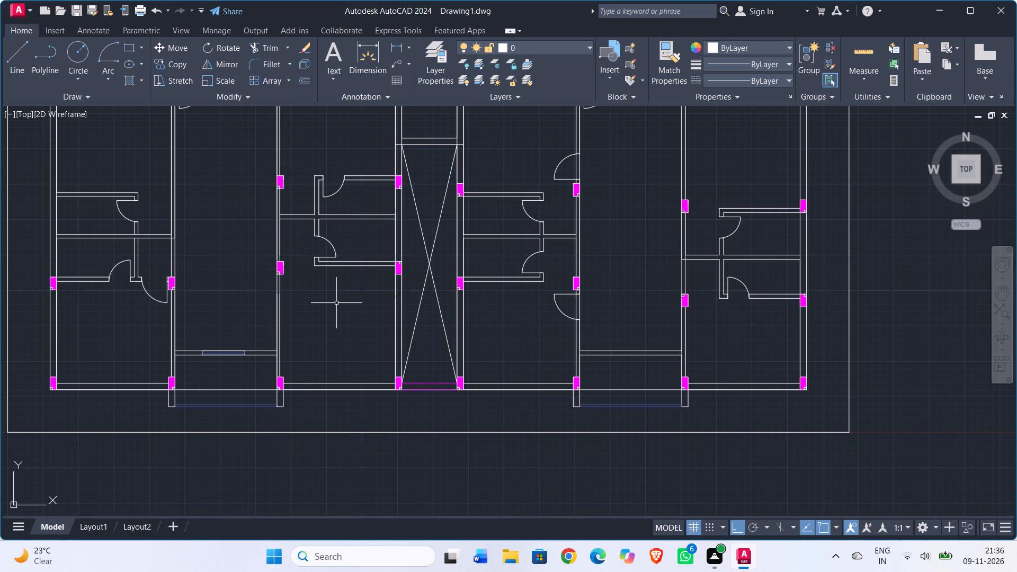
middle_drag(336, 303, 314, 303)
scroll(267, 296, up, 2)
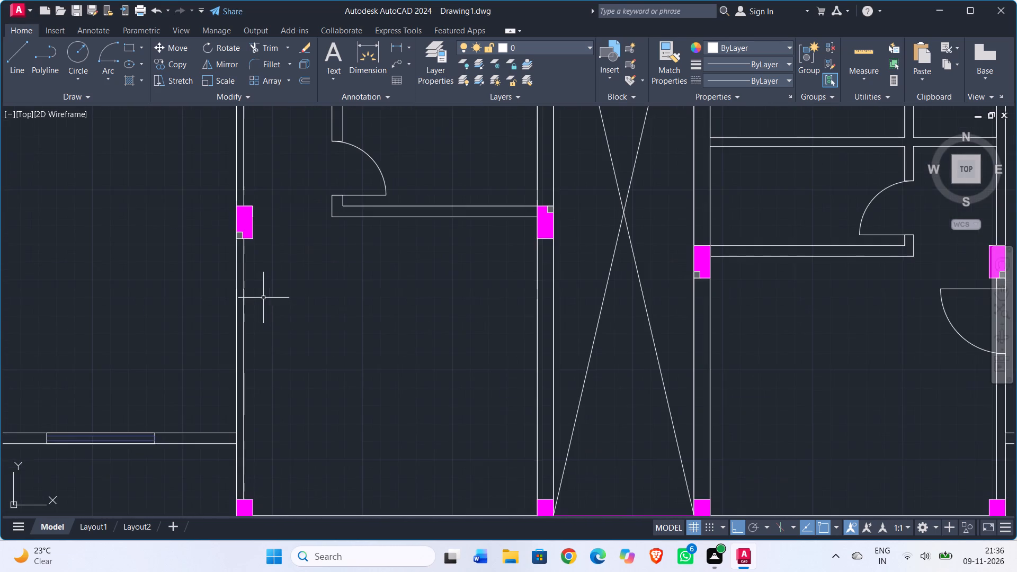
scroll(234, 270, up, 2)
key(l)
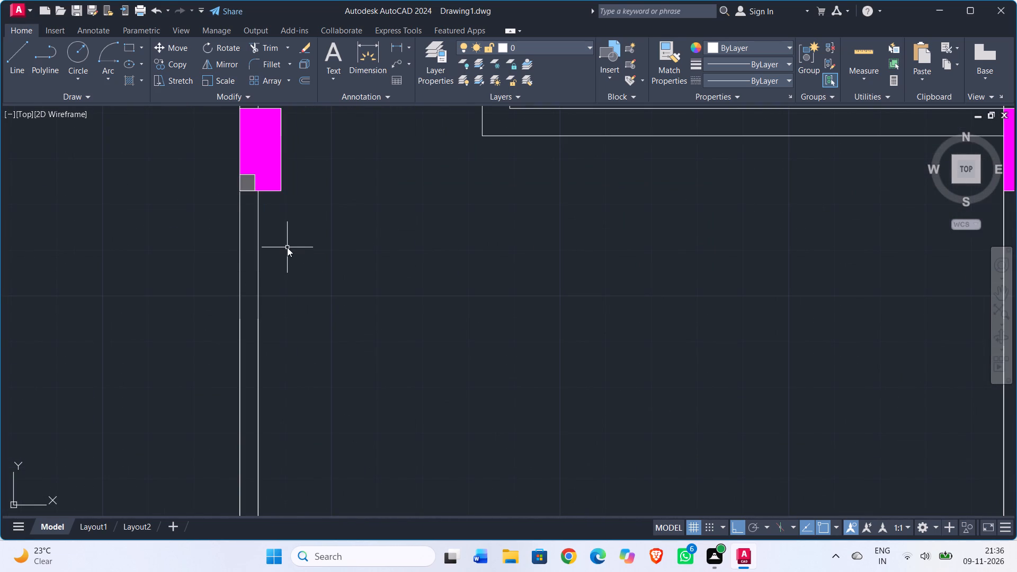
key(Return)
click(259, 193)
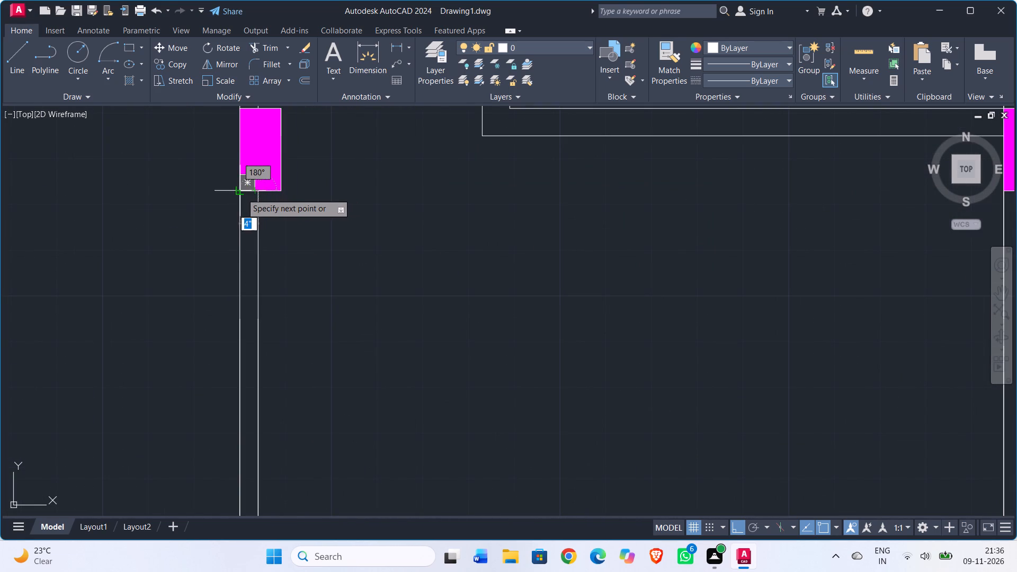
scroll(240, 193, up, 2)
click(235, 186)
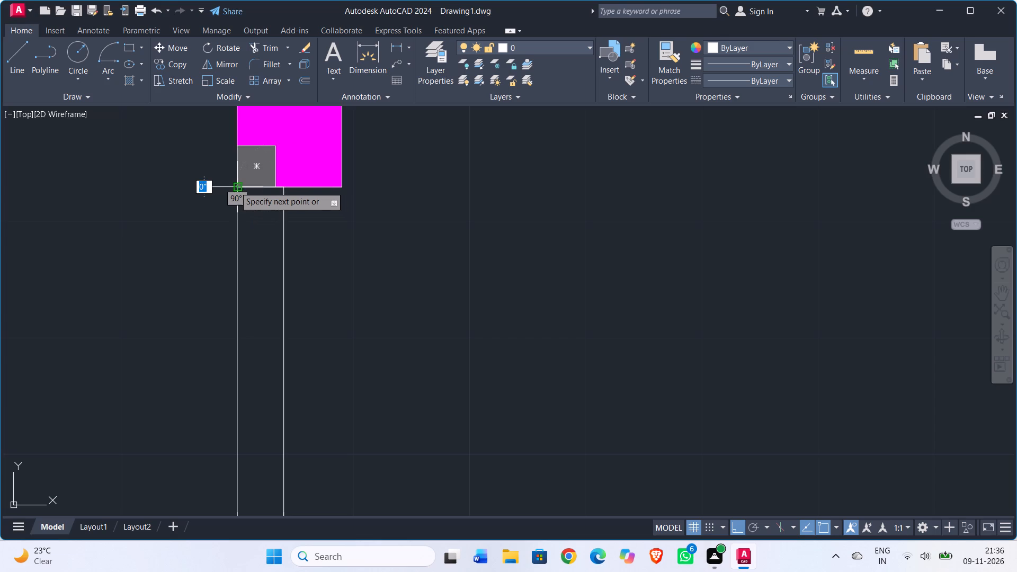
key(Escape)
Offset the short cross line at the column face 6" south to mark the door's first jamb.
scroll(270, 218, up, 2)
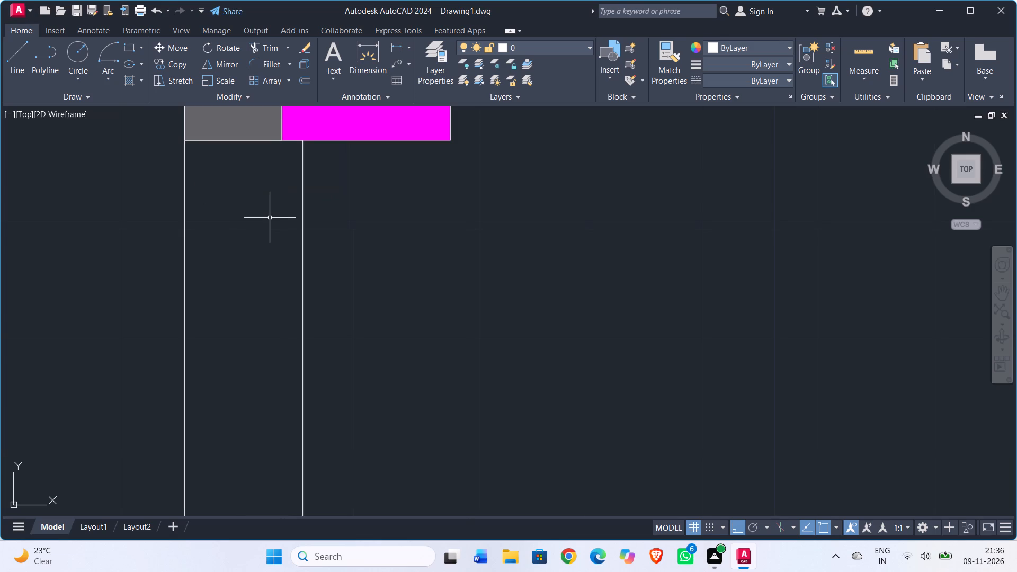
text(of)
key(Return)
text(6")
key(Return)
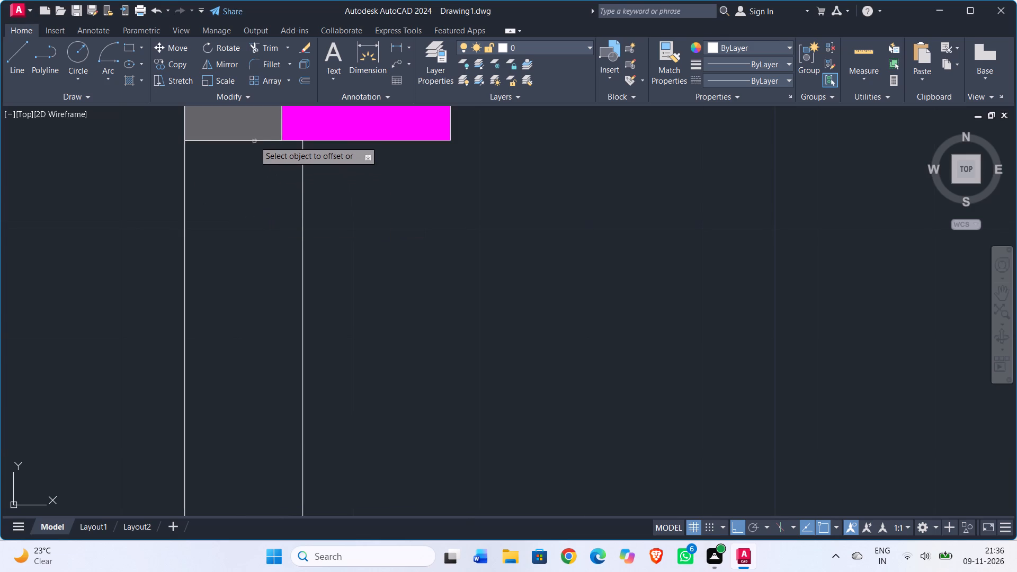
drag(254, 141, 255, 150)
click(258, 264)
scroll(258, 264, down, 2)
key(Escape)
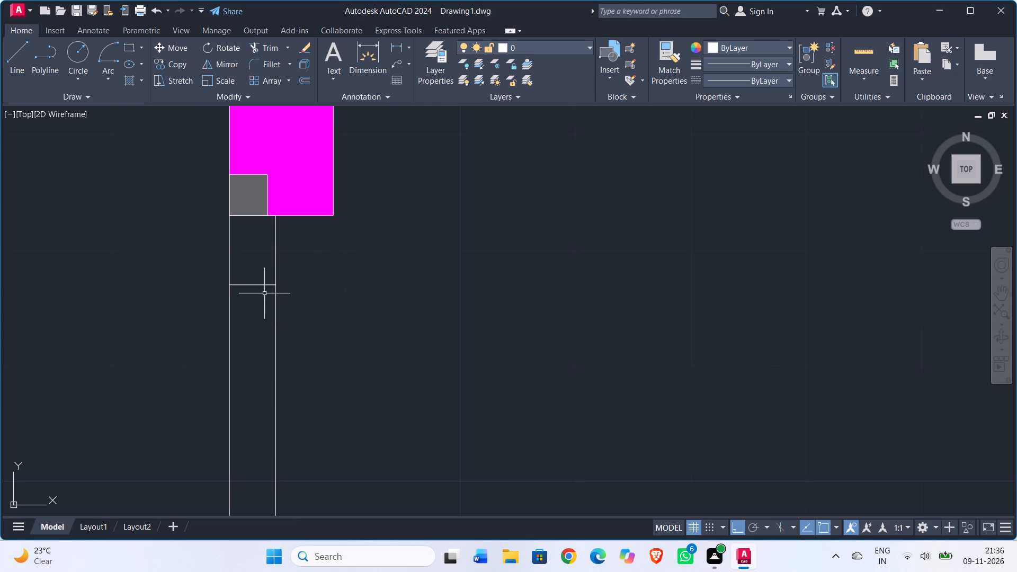
Offset the first jamb line 3' south along the wall to mark the door's second jamb.
text(off)
key(Return)
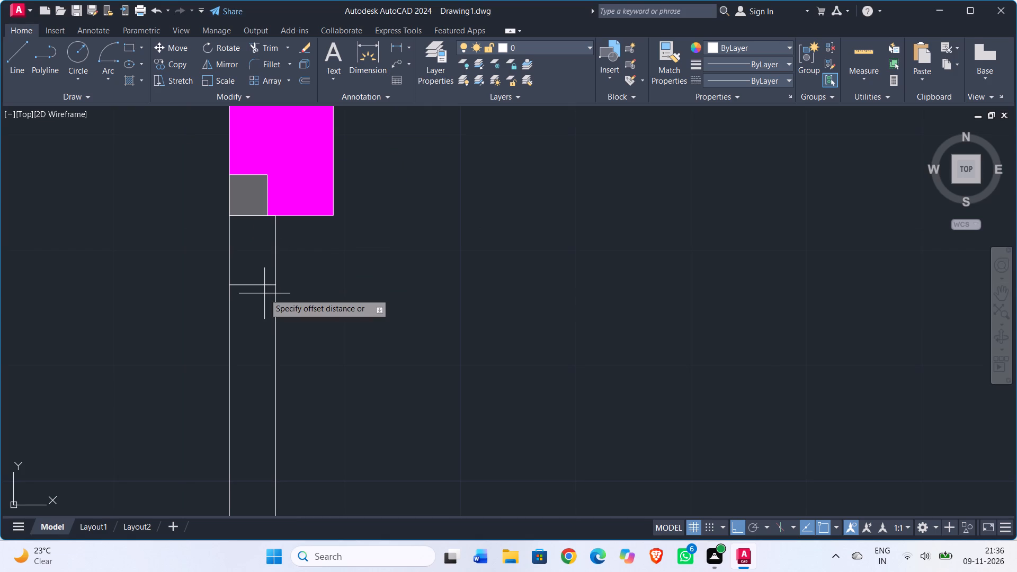
text(3')
key(Return)
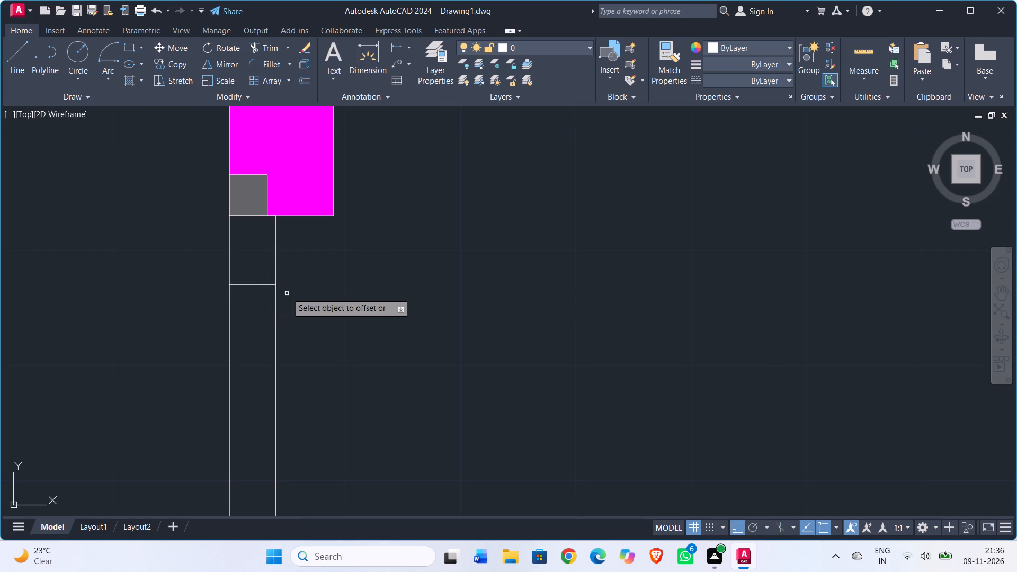
drag(255, 286, 254, 292)
click(256, 399)
scroll(255, 403, down, 2)
middle_drag(255, 403, 274, 298)
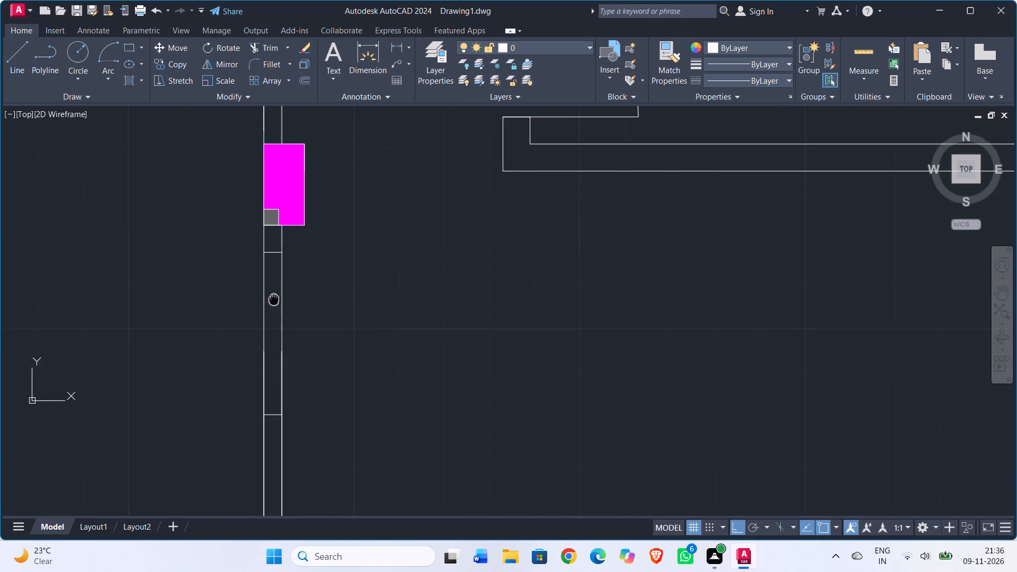
middle_drag(274, 298, 274, 296)
key(Escape)
Draw a 3' door leaf line eastward from the west end of the northern jamb.
text(tr)
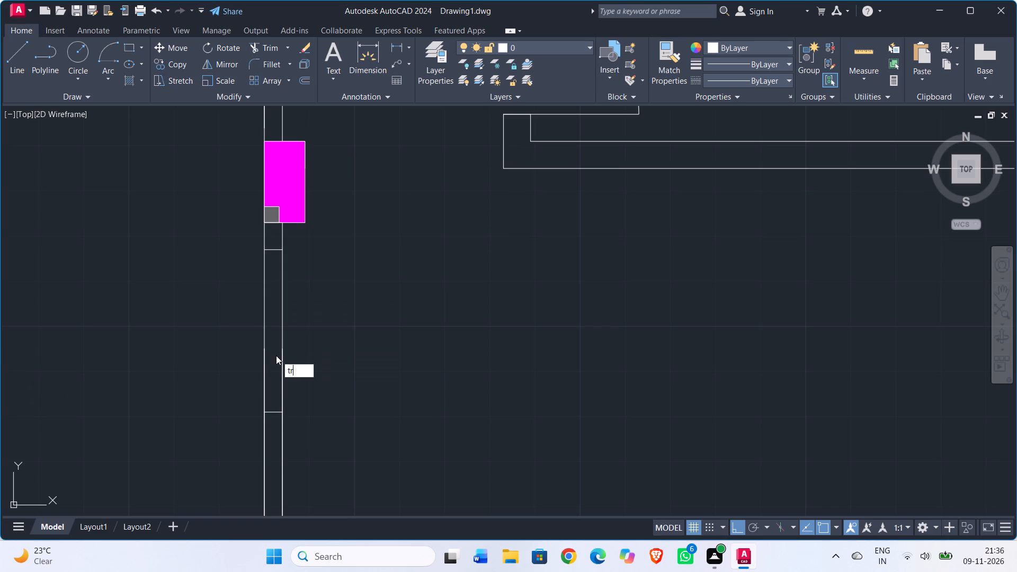
key(Escape)
key(l)
key(Return)
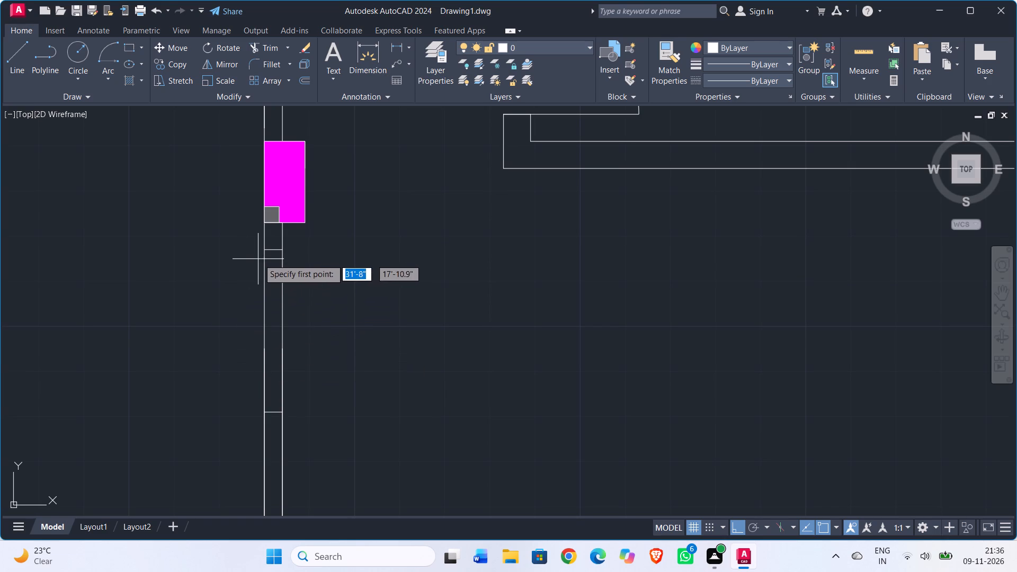
drag(261, 248, 265, 248)
text(3')
key(Return)
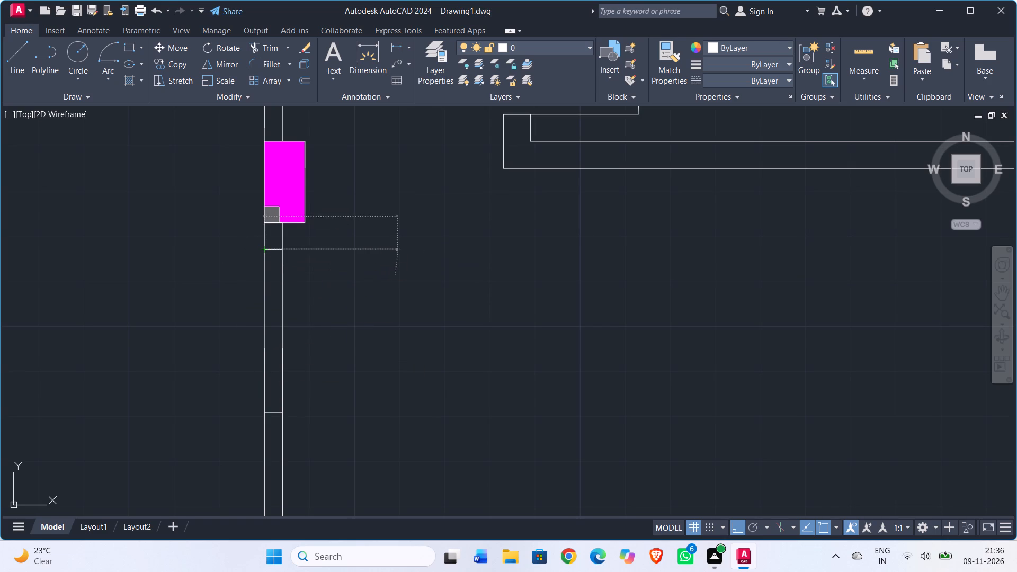
key(Escape)
Trim both north-south wall lines and the leftover pieces between the two jambs to open the 3' doorway.
text(tr)
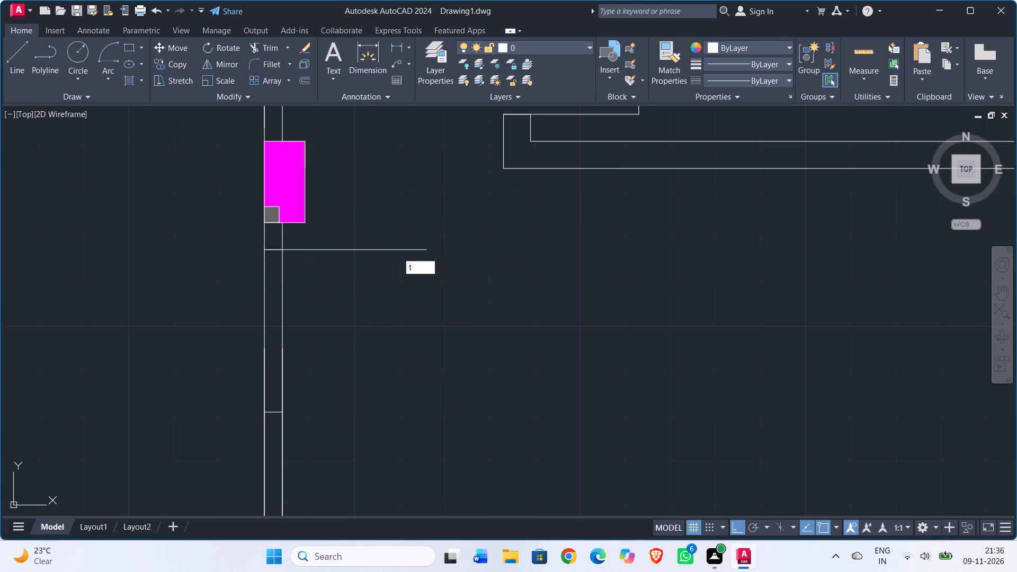
key(Return)
click(345, 316)
click(229, 334)
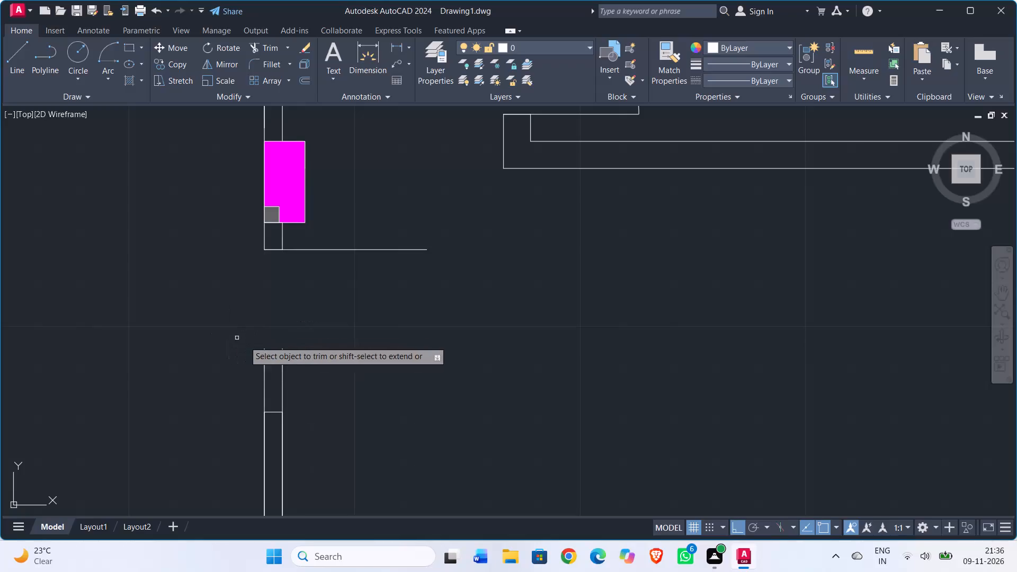
click(309, 372)
click(240, 371)
key(Escape)
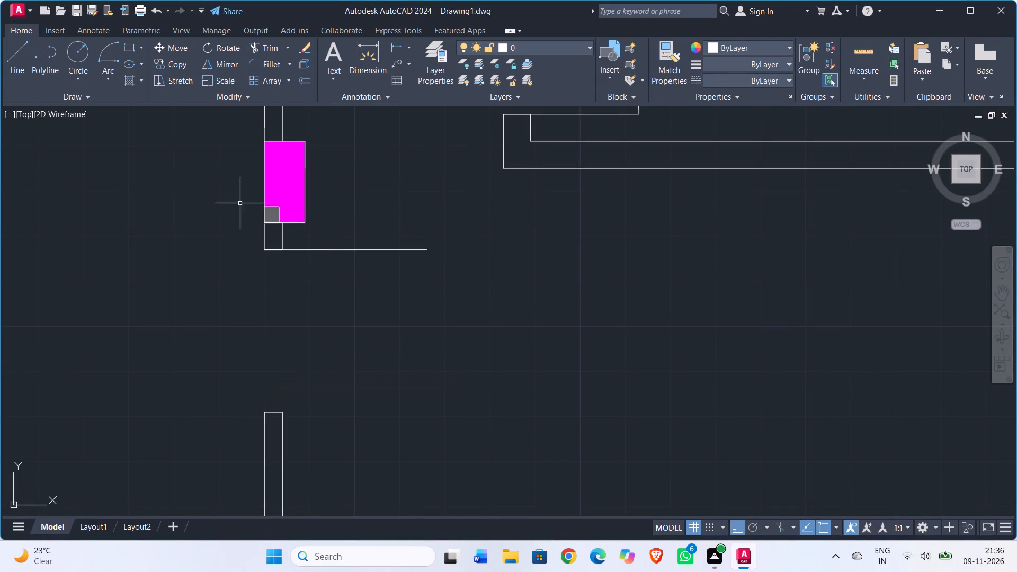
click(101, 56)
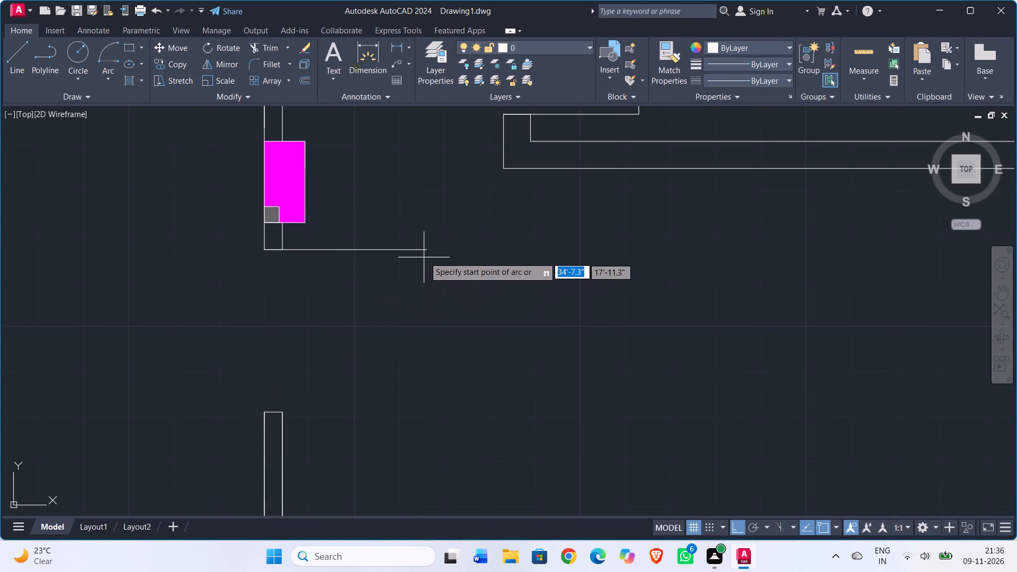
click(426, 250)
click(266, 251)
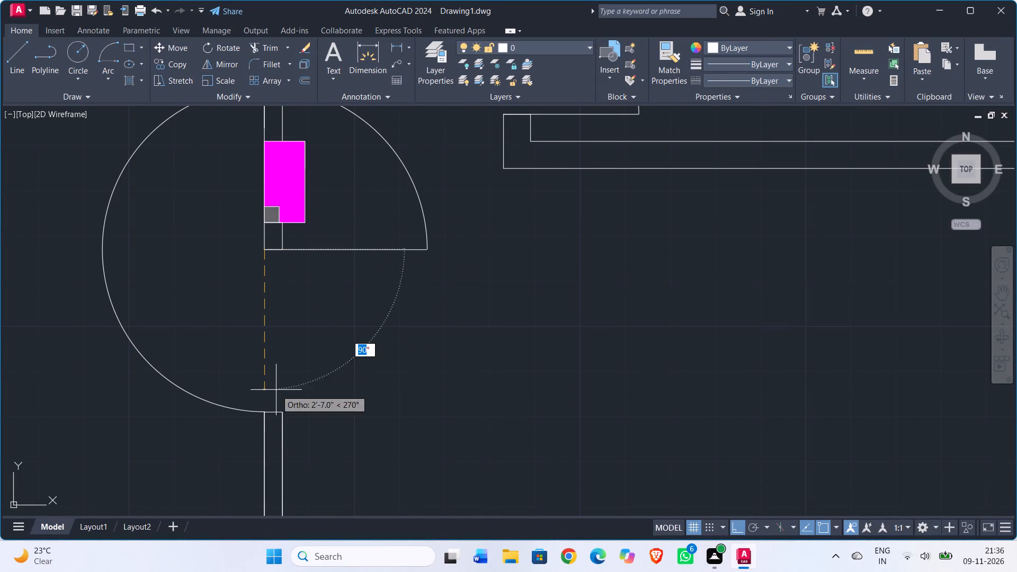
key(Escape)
Draw the door swing arc from the southern jamb to the leaf's free end, centred on the leaf's hinge point.
click(117, 52)
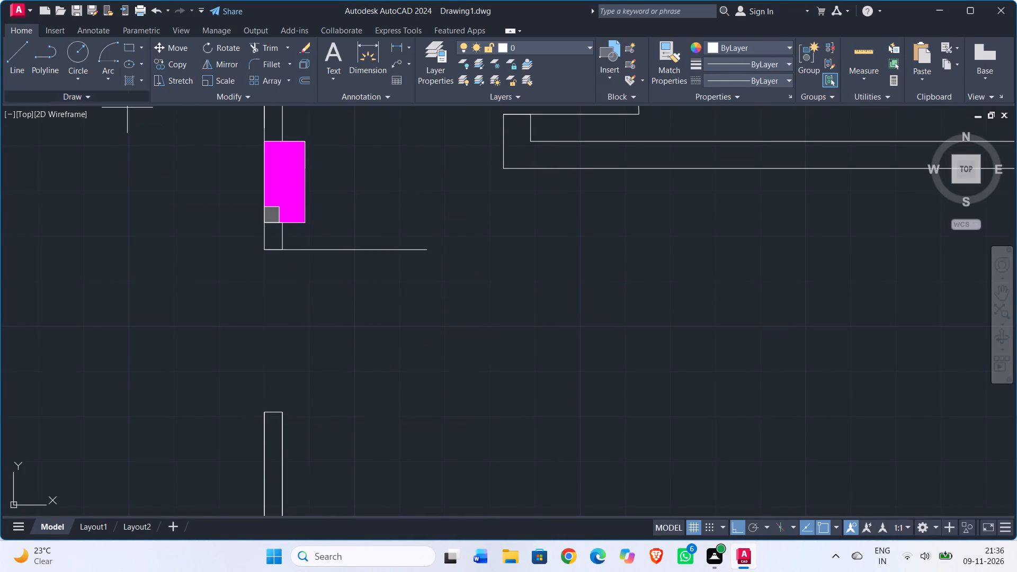
drag(263, 410, 263, 400)
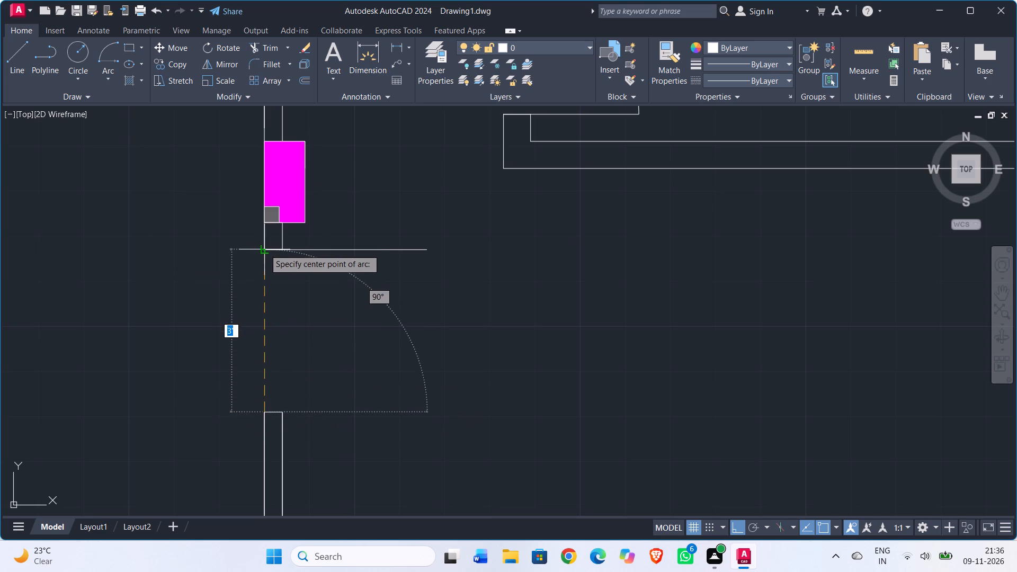
click(264, 249)
click(424, 249)
key(Escape)
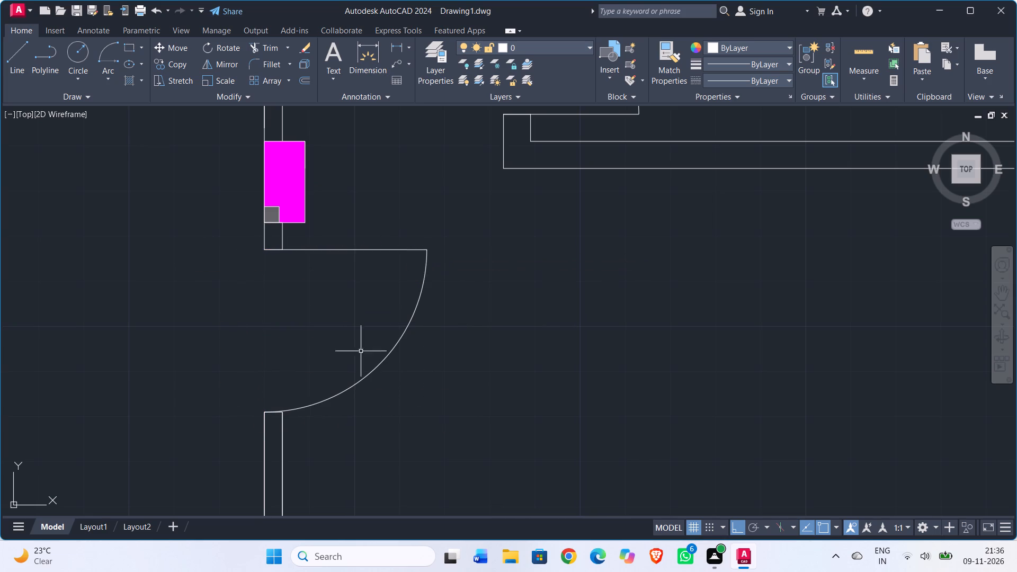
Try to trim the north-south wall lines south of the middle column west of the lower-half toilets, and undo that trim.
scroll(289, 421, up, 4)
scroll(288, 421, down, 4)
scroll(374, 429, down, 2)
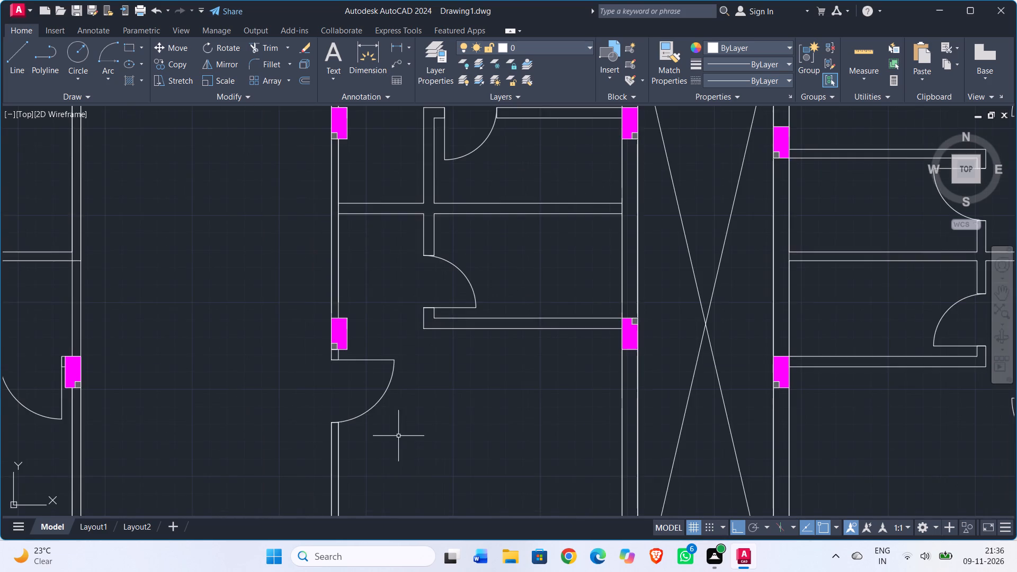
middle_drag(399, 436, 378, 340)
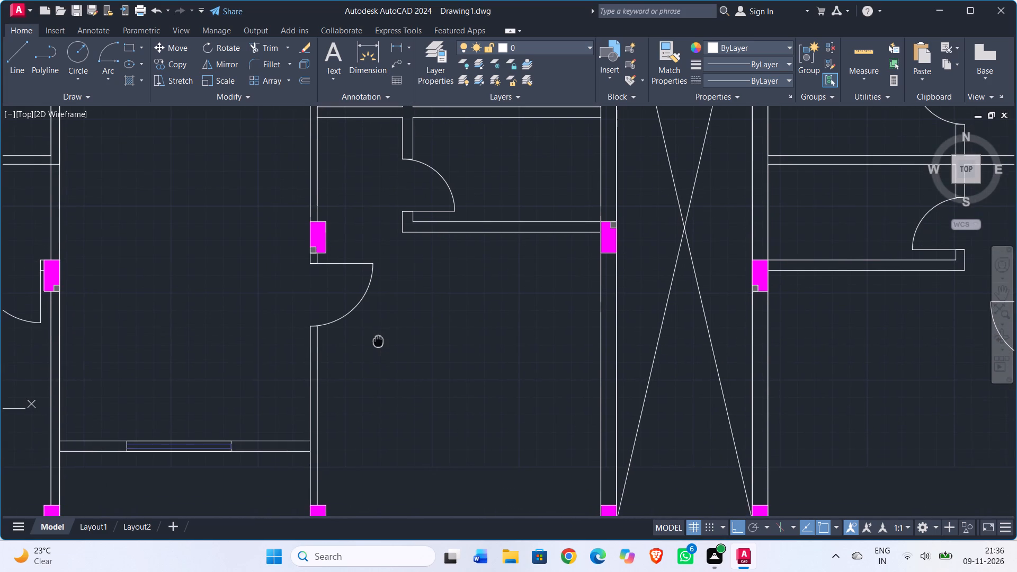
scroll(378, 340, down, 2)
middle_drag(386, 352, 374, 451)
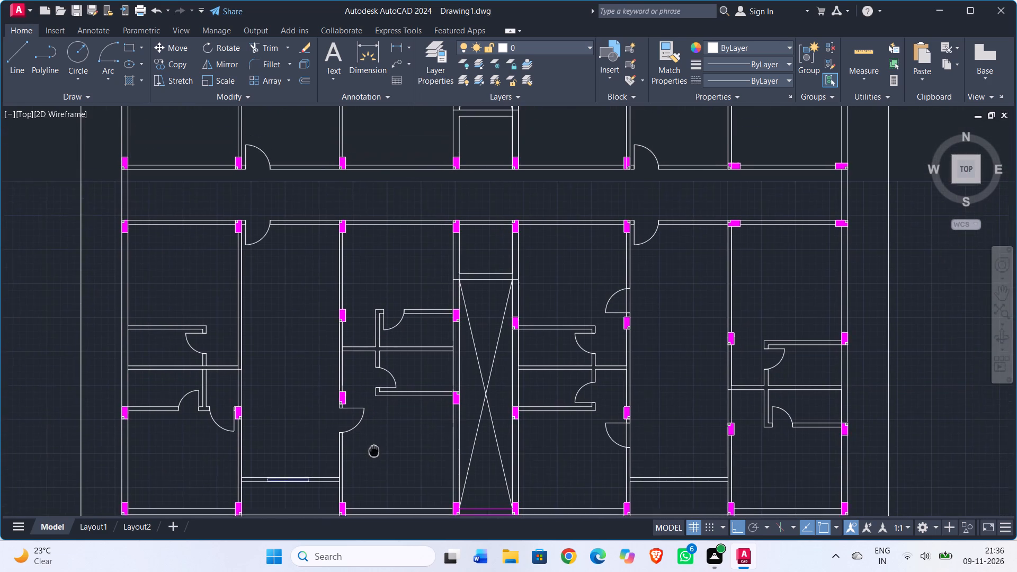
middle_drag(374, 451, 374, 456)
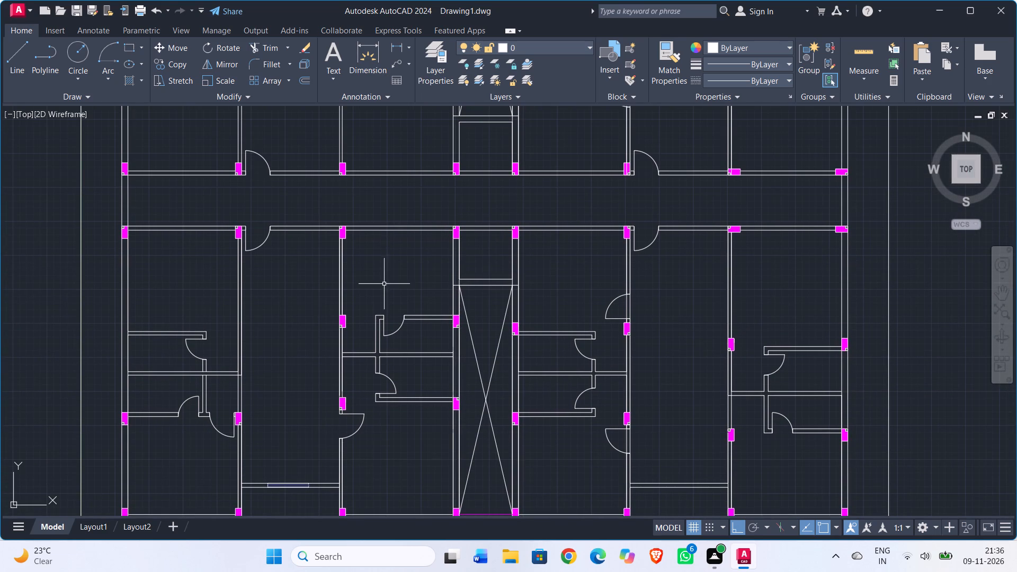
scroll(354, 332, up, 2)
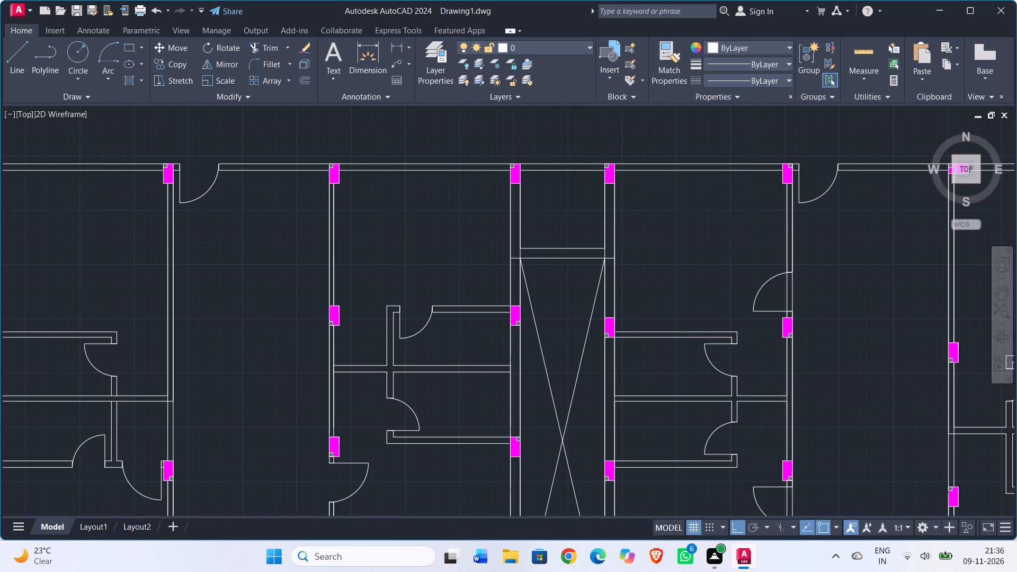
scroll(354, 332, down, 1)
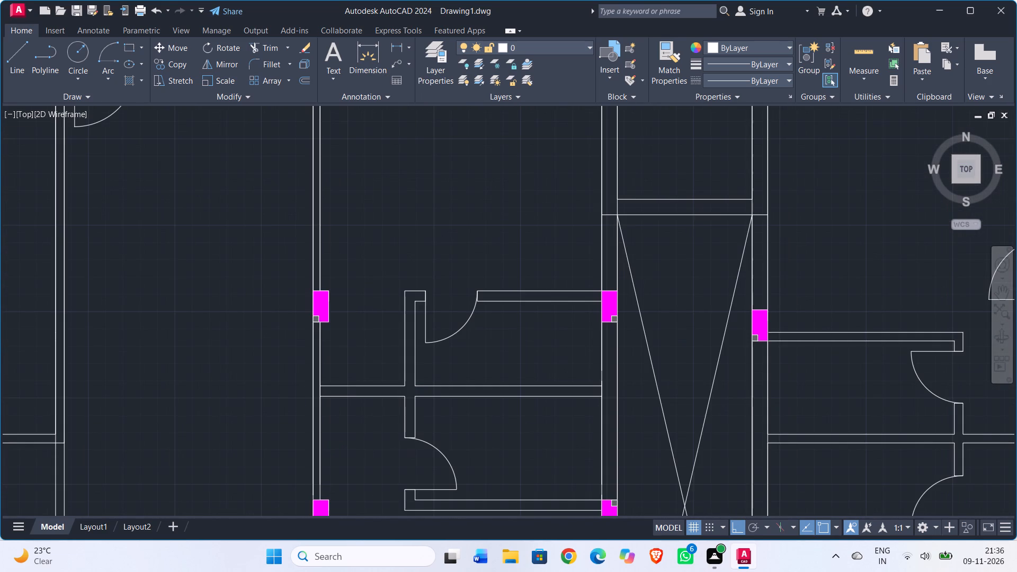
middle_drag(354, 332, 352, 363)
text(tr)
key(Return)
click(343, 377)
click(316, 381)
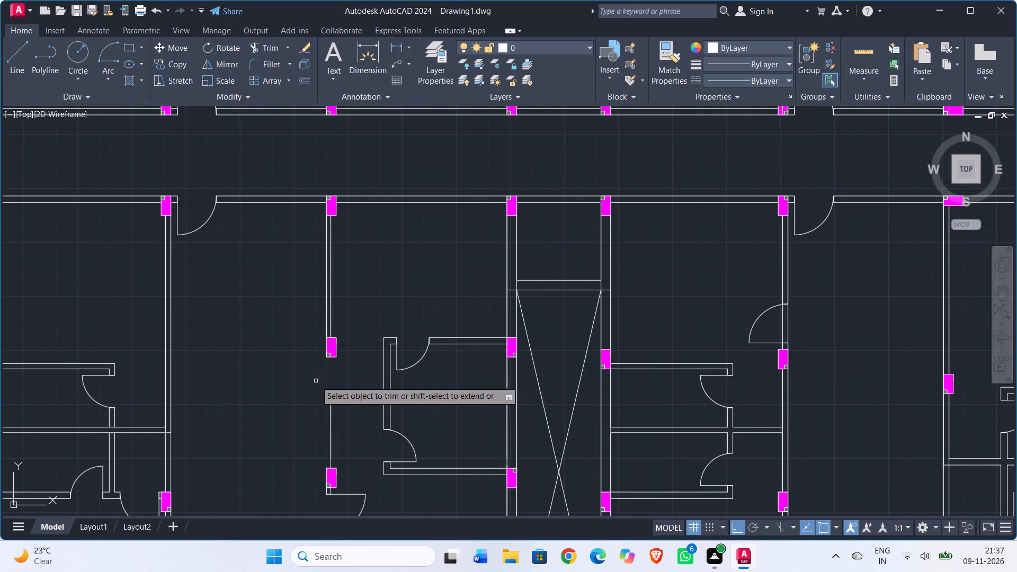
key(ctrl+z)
Extend both lines of the east-west partition between the toilets to the west face of the north-south wall.
scroll(350, 384, up, 1)
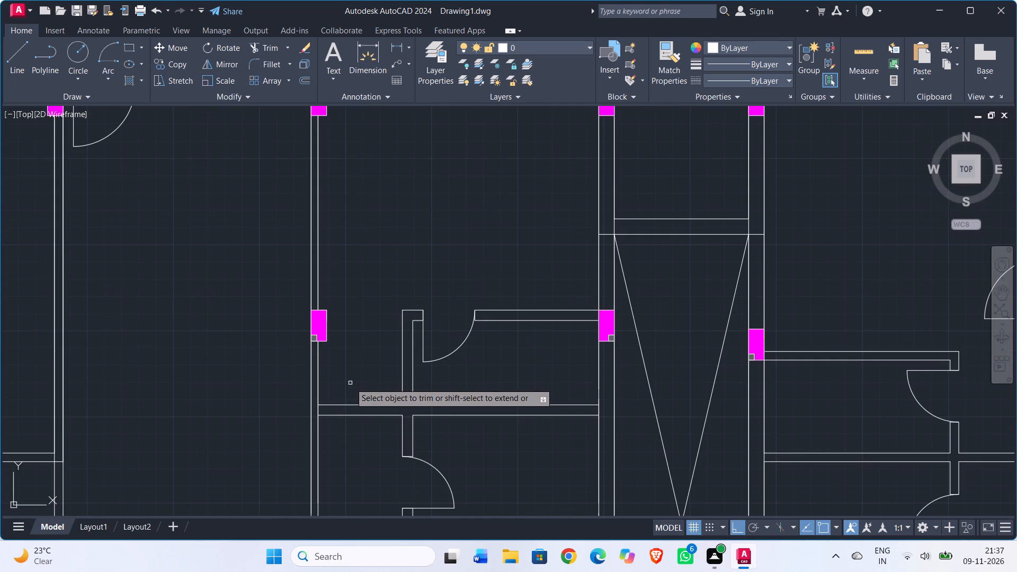
shift+click(335, 405)
shift+click(331, 415)
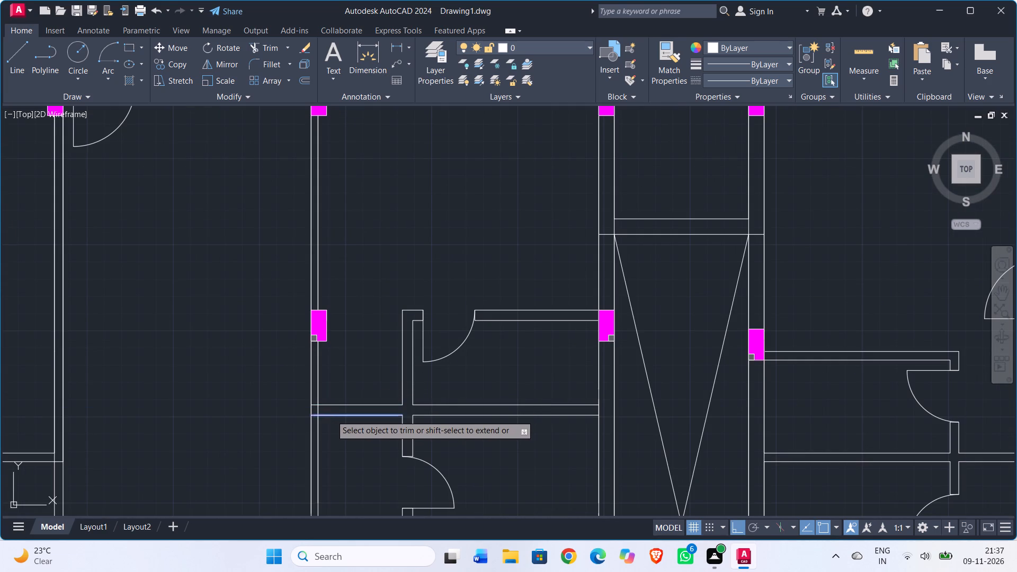
Trim the north-south wall lines between the column and the toilet partition to open the wall, and clean up the corner.
drag(339, 384, 334, 384)
click(297, 384)
scroll(320, 342, up, 1)
click(311, 458)
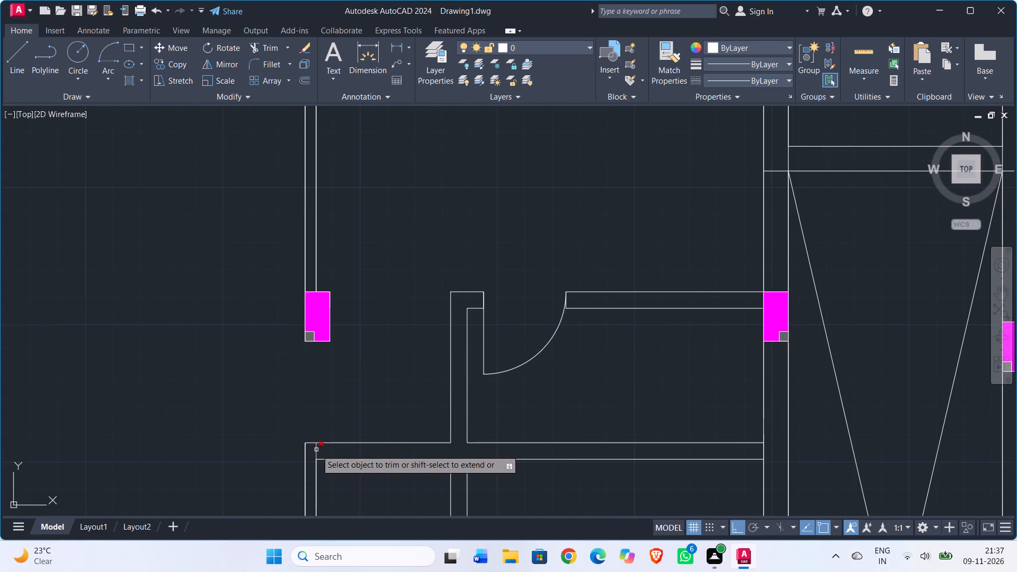
click(316, 450)
click(317, 449)
scroll(369, 383, down, 2)
middle_drag(369, 383, 345, 311)
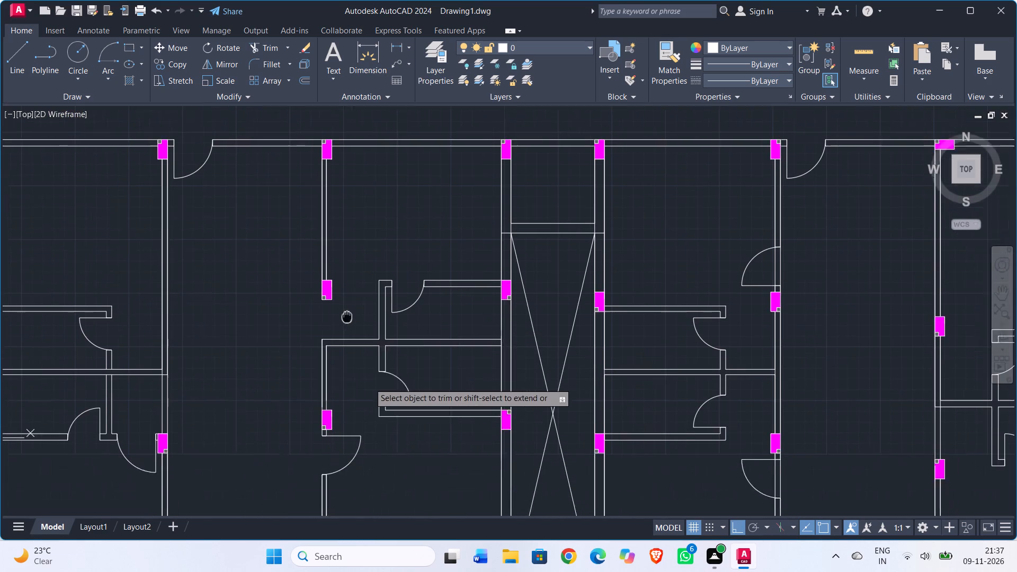
middle_drag(345, 311, 344, 306)
middle_drag(386, 427, 349, 401)
scroll(287, 383, up, 2)
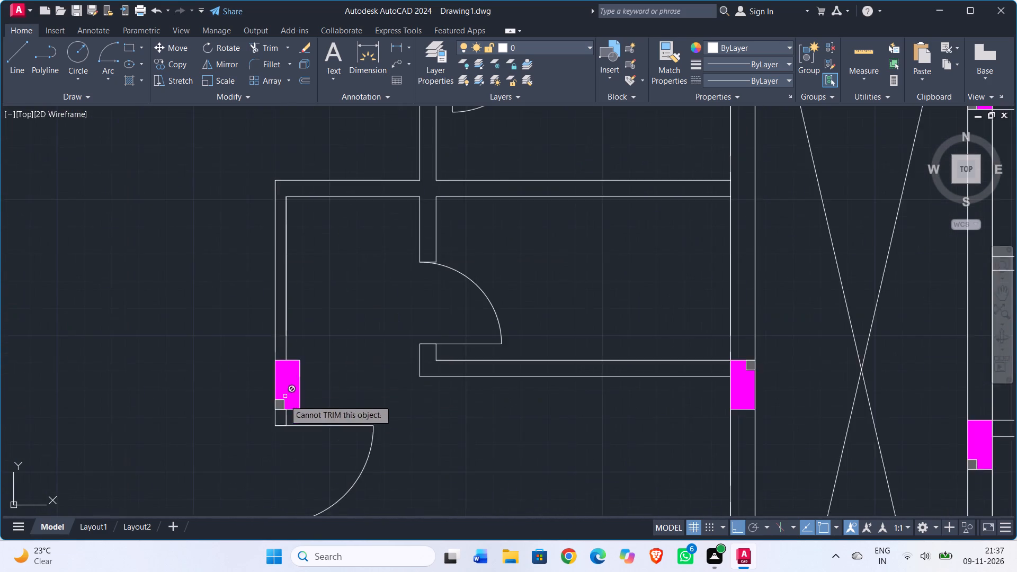
scroll(284, 403, up, 2)
scroll(409, 412, down, 2)
scroll(481, 400, down, 2)
middle_drag(497, 417, 487, 414)
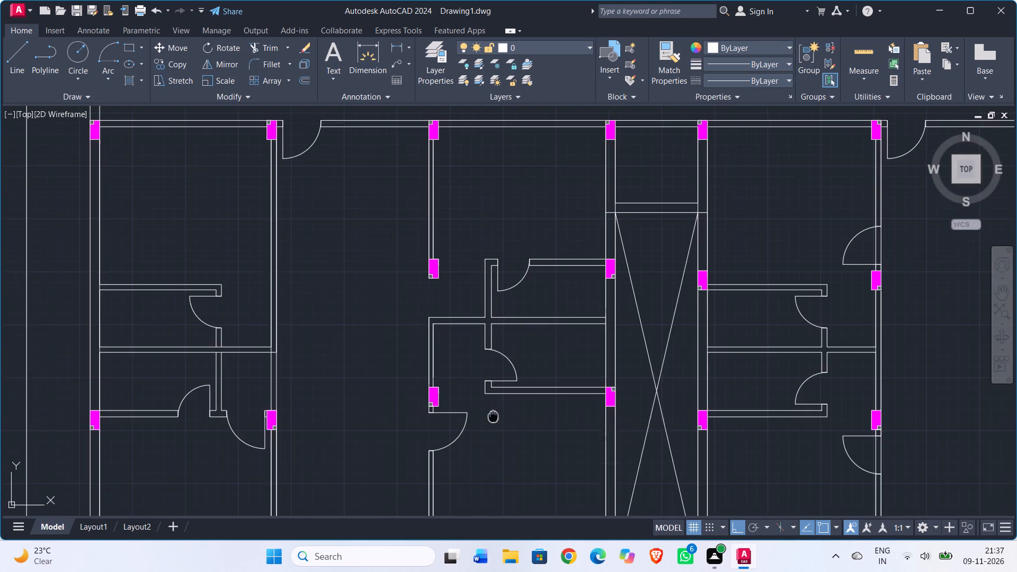
middle_drag(487, 414, 400, 383)
key(Escape)
Erase the two crossed diagonals and the two horizontal wall lines in the southern central shaft.
scroll(436, 407, down, 2)
middle_drag(436, 407, 422, 337)
scroll(422, 337, up, 1)
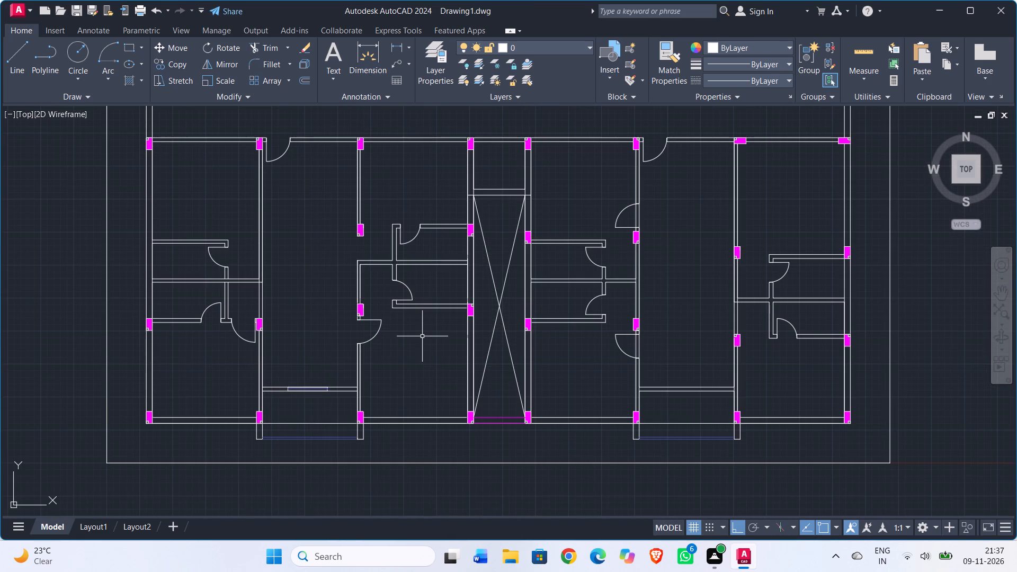
scroll(424, 337, down, 1)
middle_drag(424, 338, 413, 380)
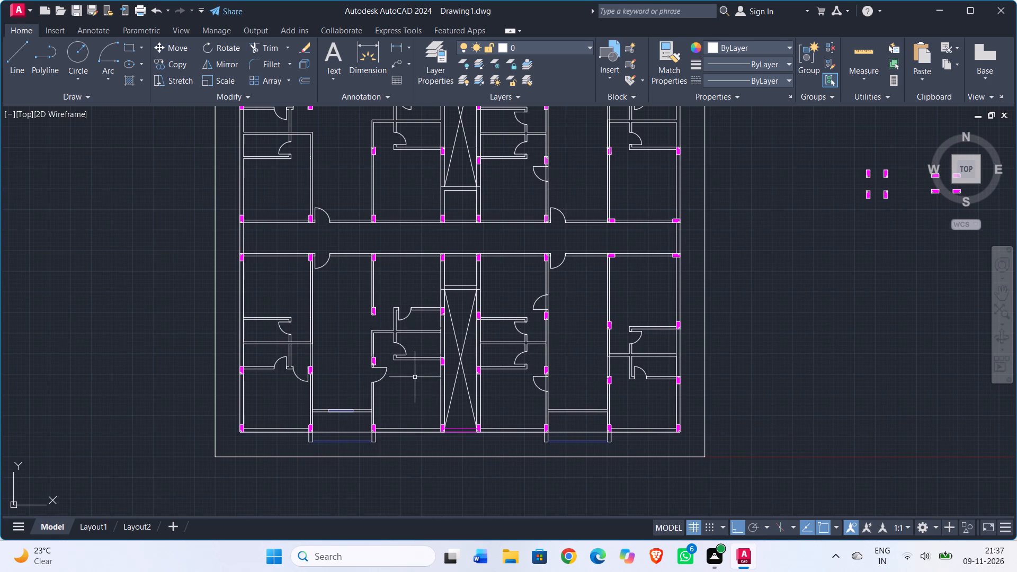
scroll(416, 378, down, 1)
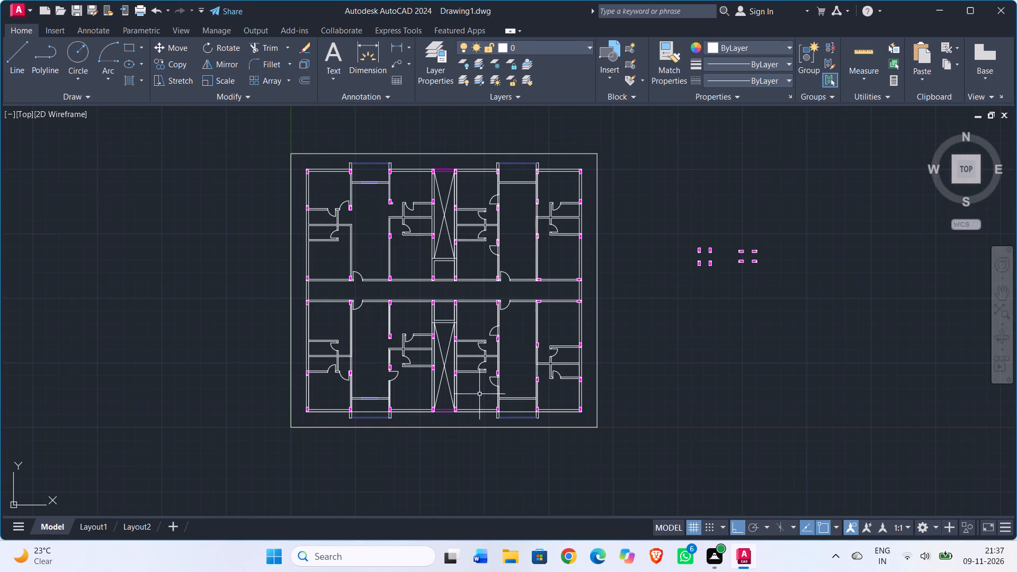
middle_drag(470, 329, 436, 376)
scroll(403, 371, up, 2)
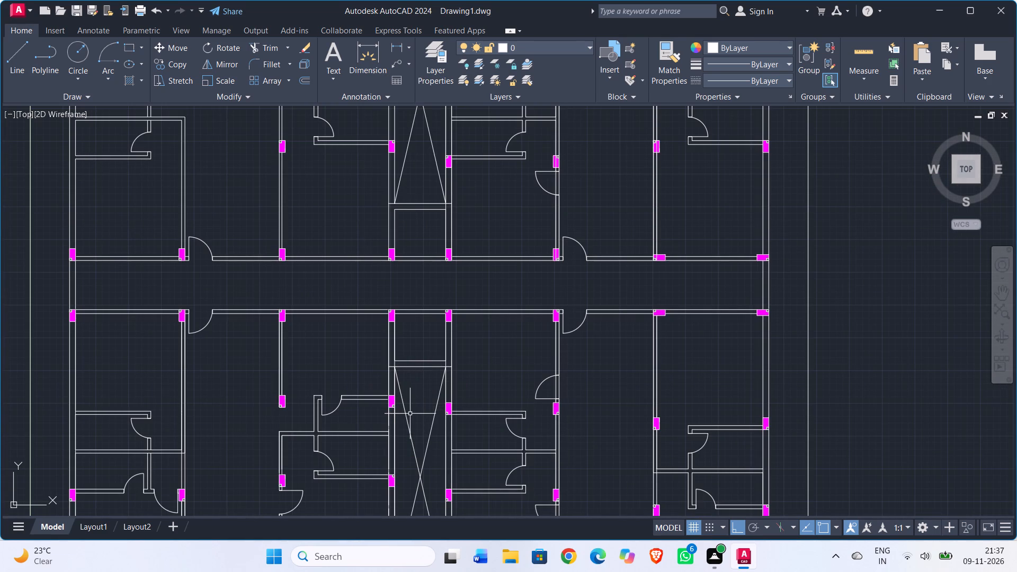
click(406, 416)
key(Delete)
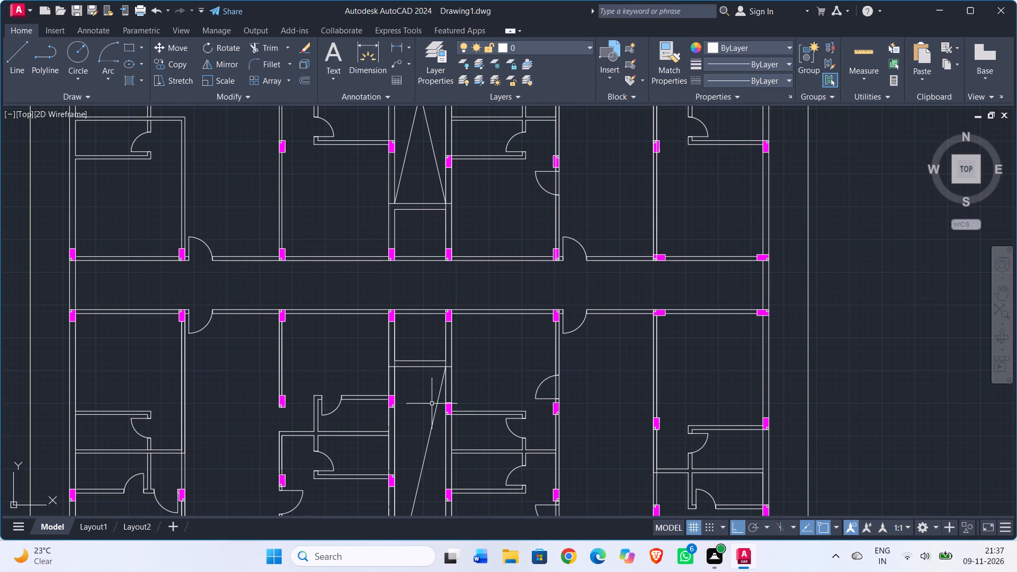
click(435, 405)
key(Delete)
click(431, 360)
key(Delete)
click(428, 368)
key(Delete)
With Ortho off, draw a diagonal line from the southern shaft's northeast inner corner to its southwest inner corner.
scroll(427, 343, up, 2)
key(l)
key(Return)
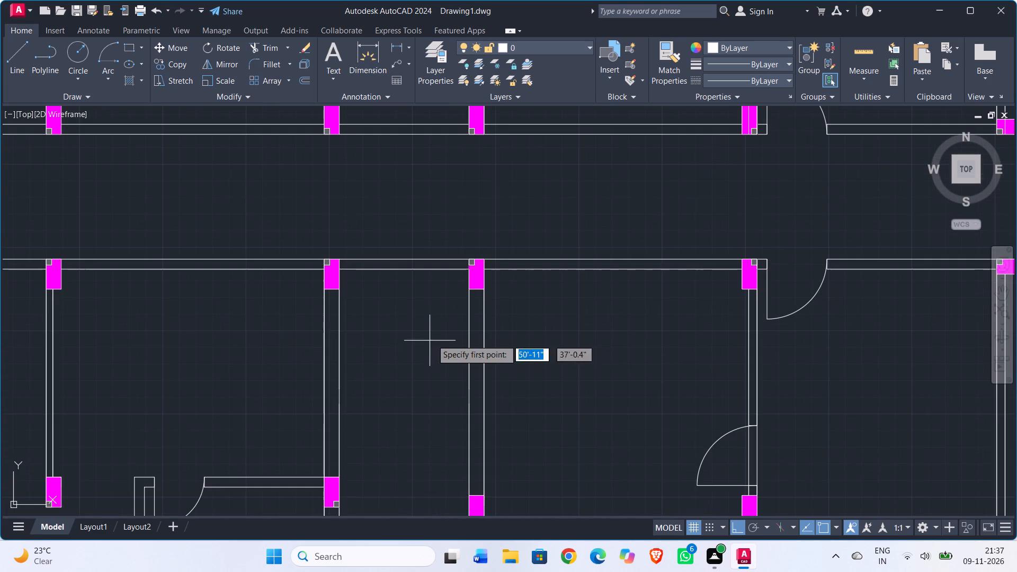
scroll(461, 294, up, 2)
click(476, 234)
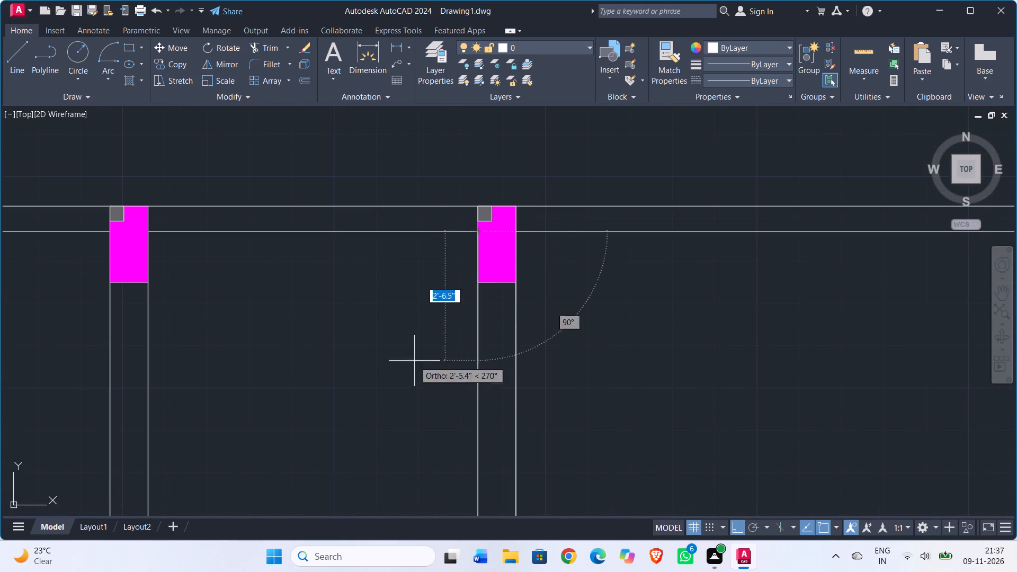
scroll(390, 403, down, 2)
middle_drag(379, 407, 446, 236)
scroll(402, 432, down, 2)
middle_drag(408, 412, 430, 321)
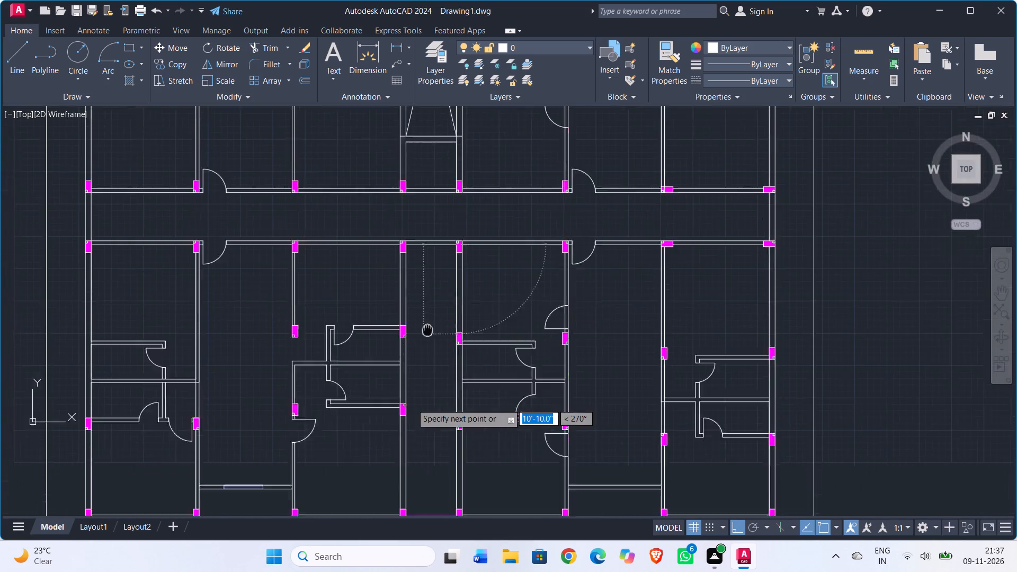
middle_drag(430, 321, 446, 238)
click(734, 525)
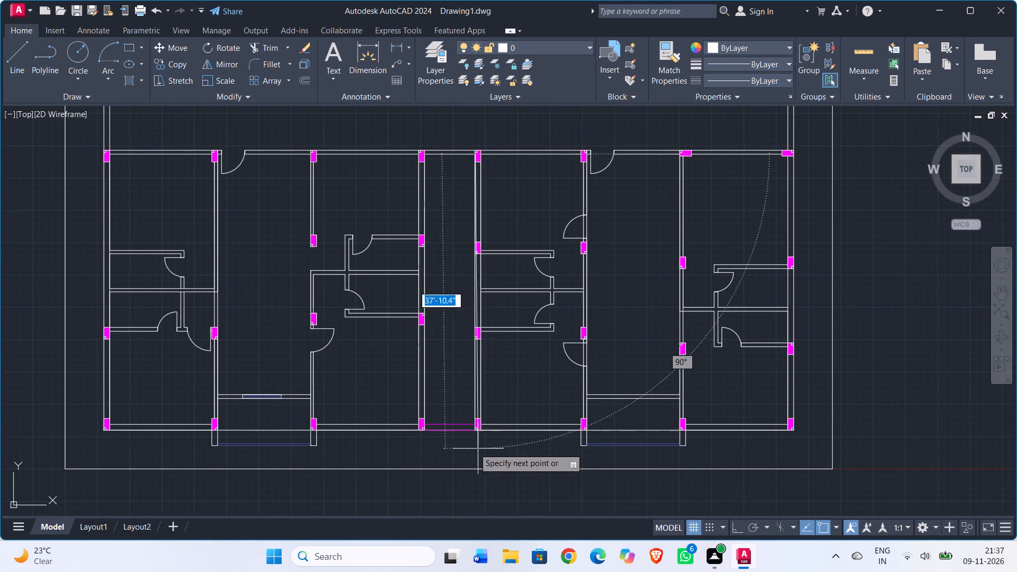
scroll(441, 441, up, 2)
scroll(416, 395, up, 2)
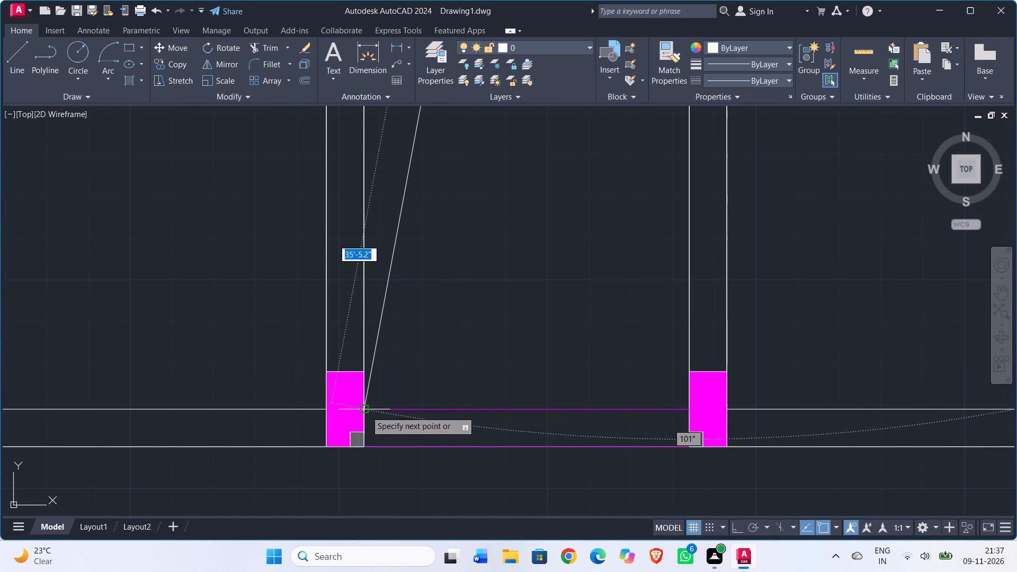
click(365, 410)
scroll(469, 325, down, 3)
middle_drag(472, 316, 392, 534)
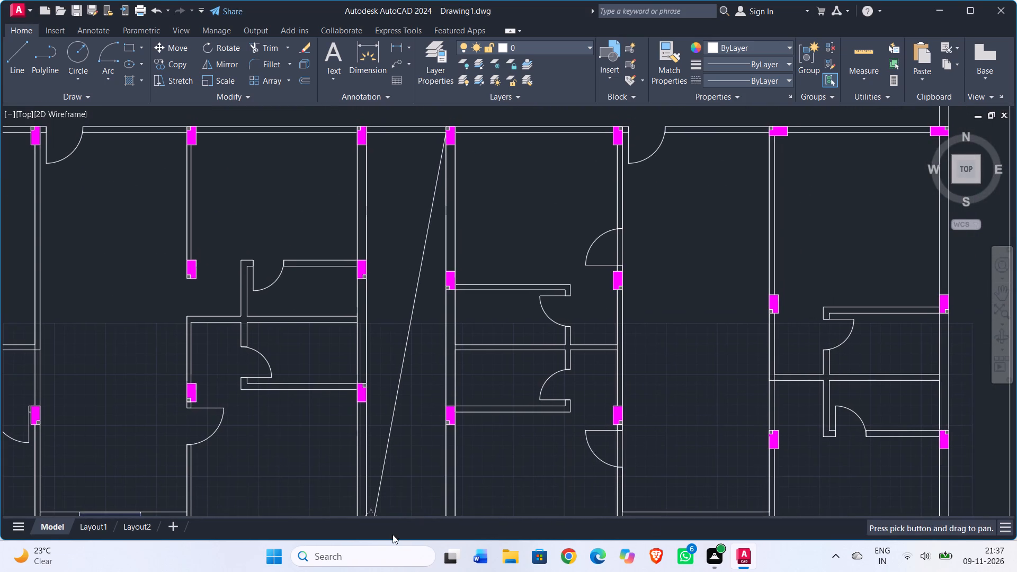
middle_drag(392, 534, 393, 535)
key(Escape)
Draw the second diagonal from the southern shaft's northwest inner corner to its southeast inner corner, completing the cross.
key(l)
key(Return)
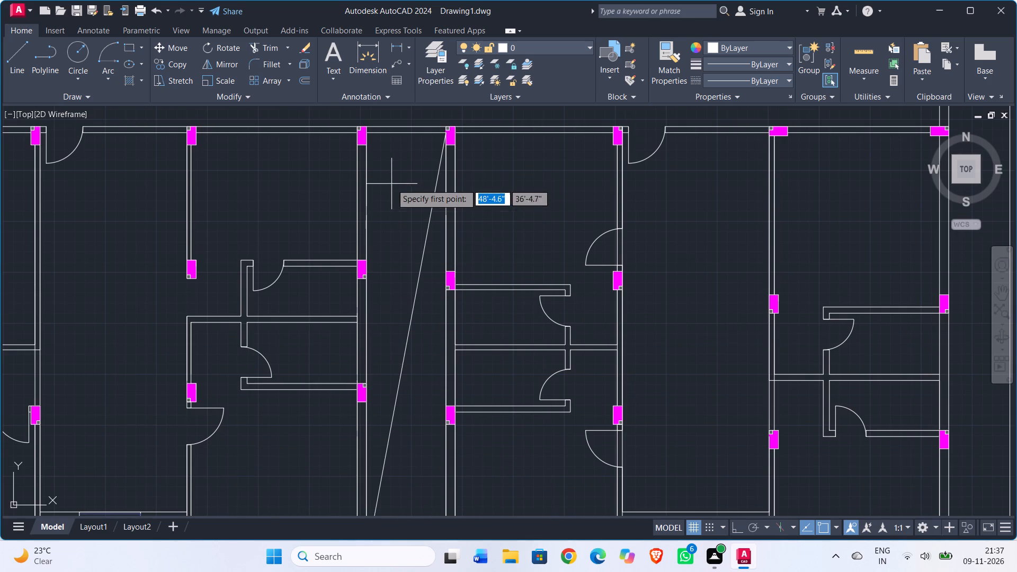
scroll(367, 133, up, 2)
click(365, 133)
scroll(432, 320, down, 2)
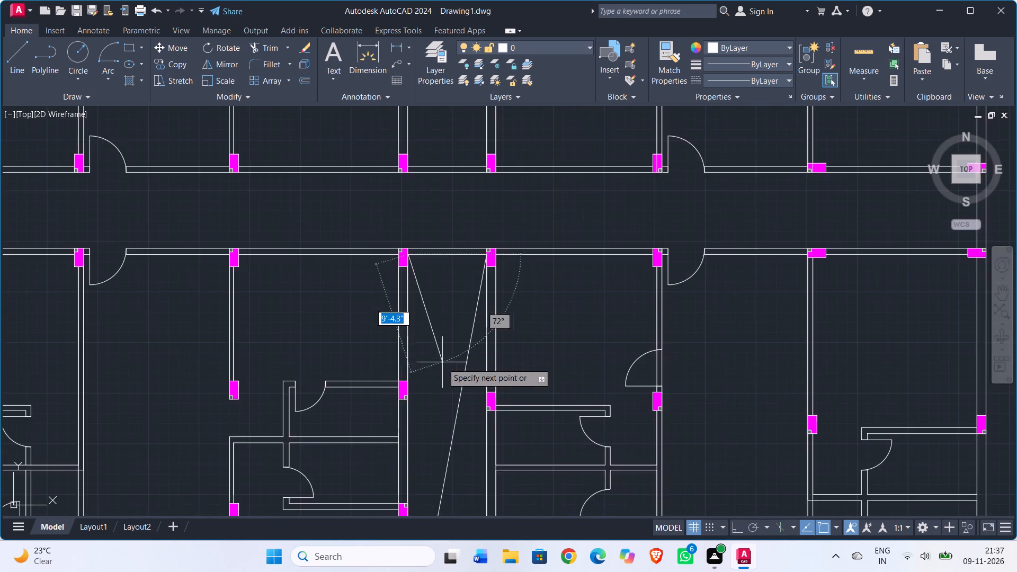
scroll(443, 364, down, 2)
middle_drag(452, 400, 417, 222)
scroll(425, 289, up, 4)
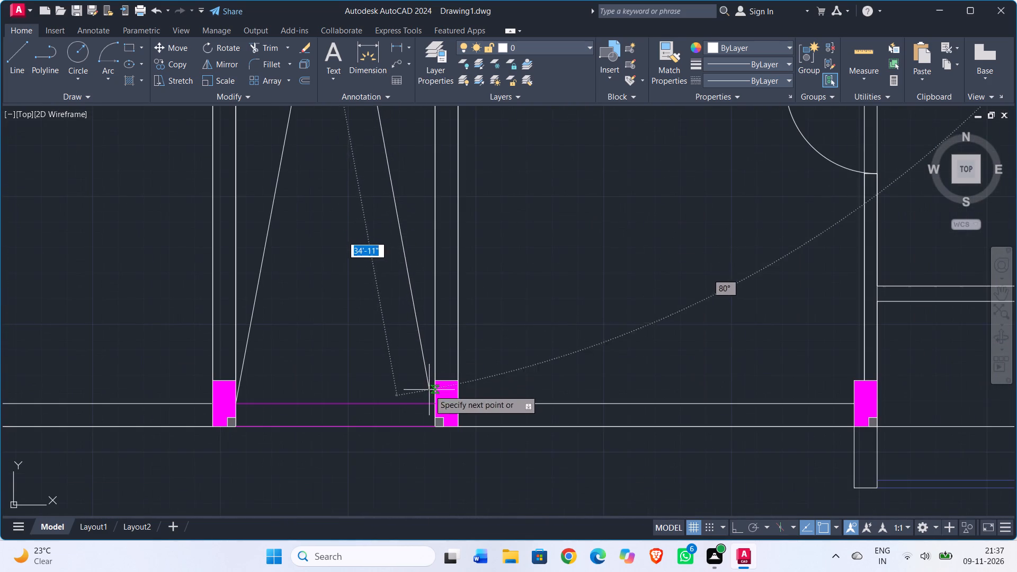
click(435, 403)
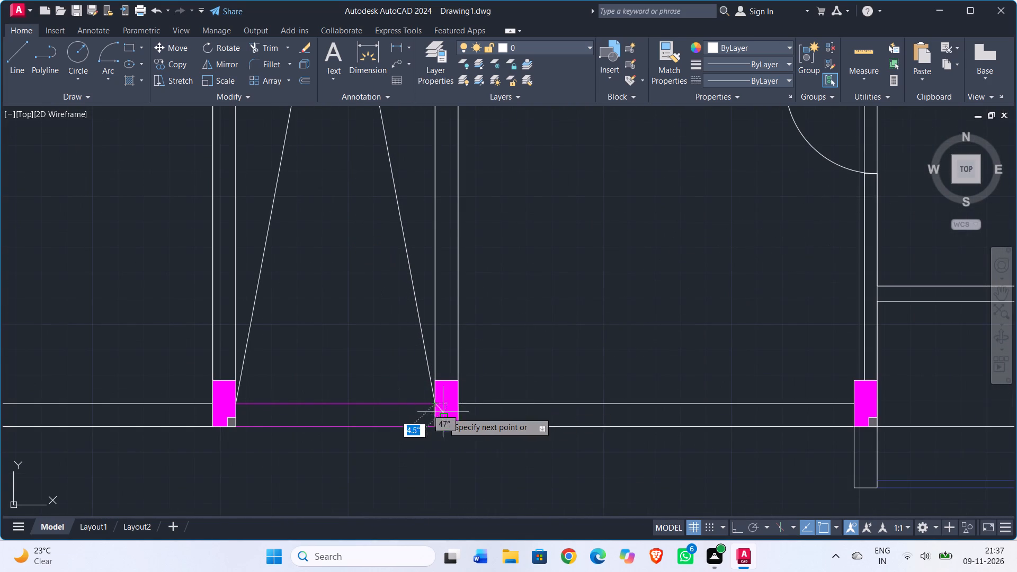
scroll(441, 412, up, 3)
key(Escape)
Review the whole floor plan, then examine the west end of the central corridor and its facing doors.
scroll(505, 354, down, 4)
scroll(611, 269, down, 2)
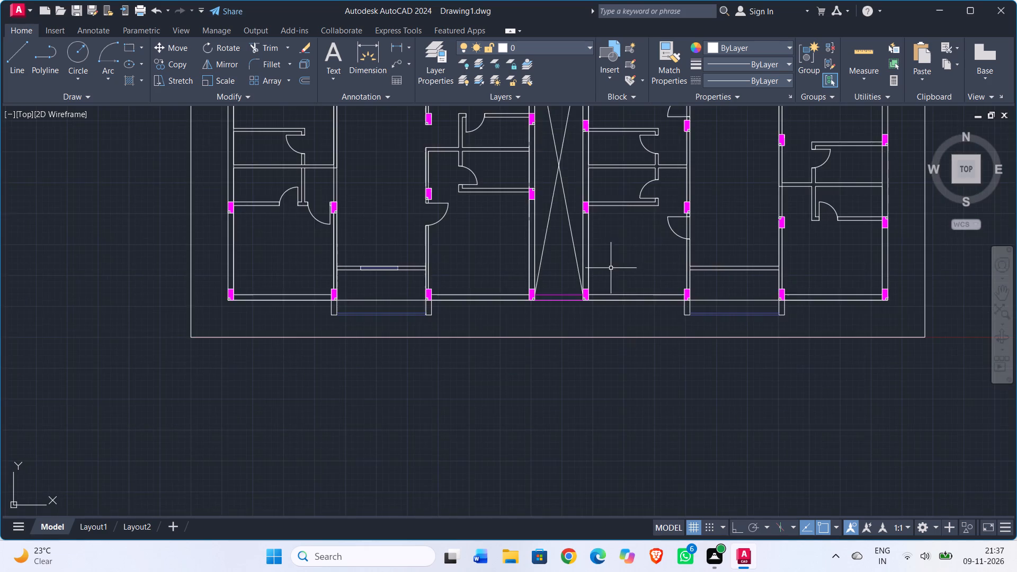
middle_drag(627, 232, 449, 383)
middle_drag(566, 355, 497, 374)
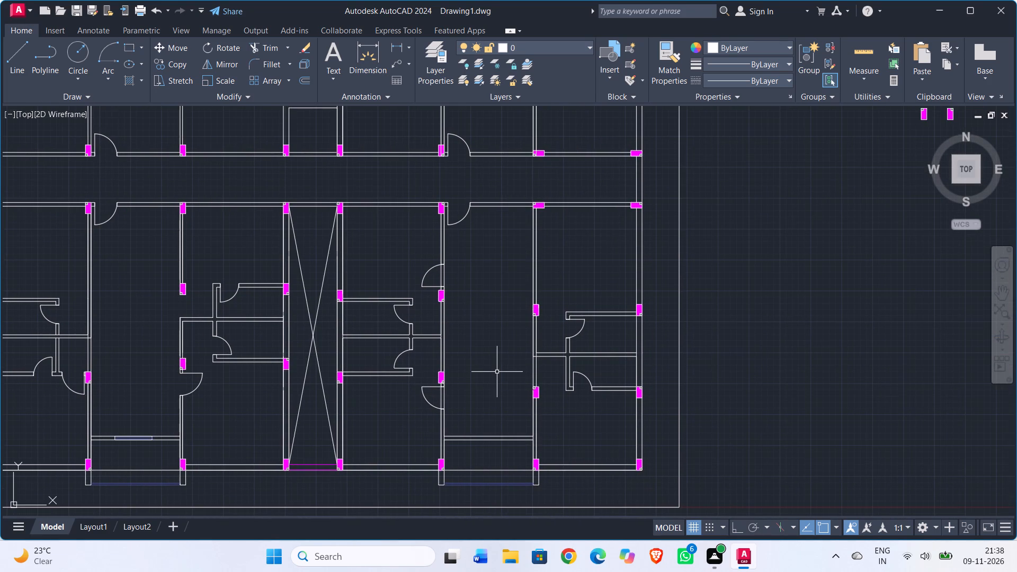
scroll(637, 344, down, 2)
middle_drag(689, 319, 656, 340)
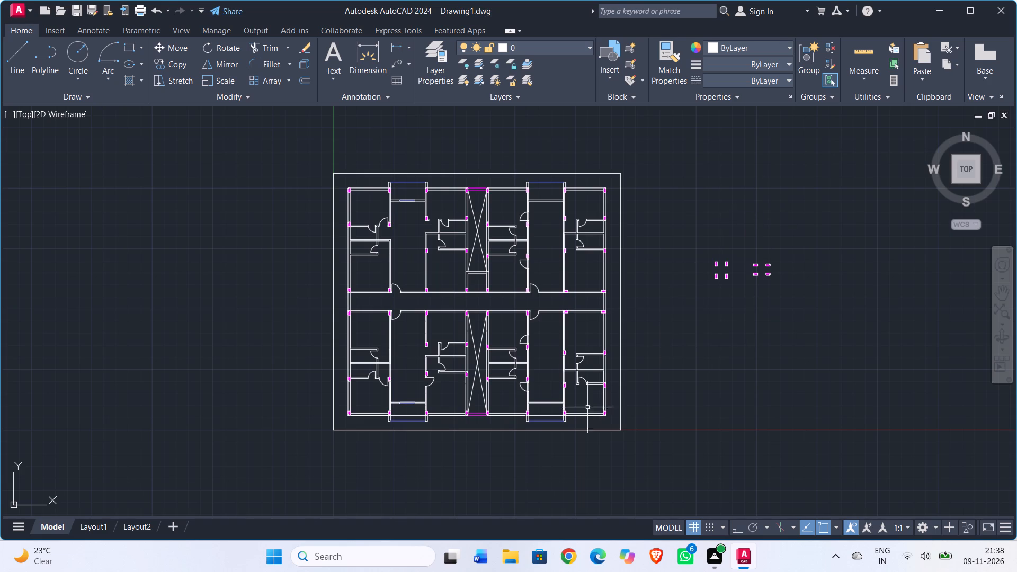
scroll(363, 326, up, 2)
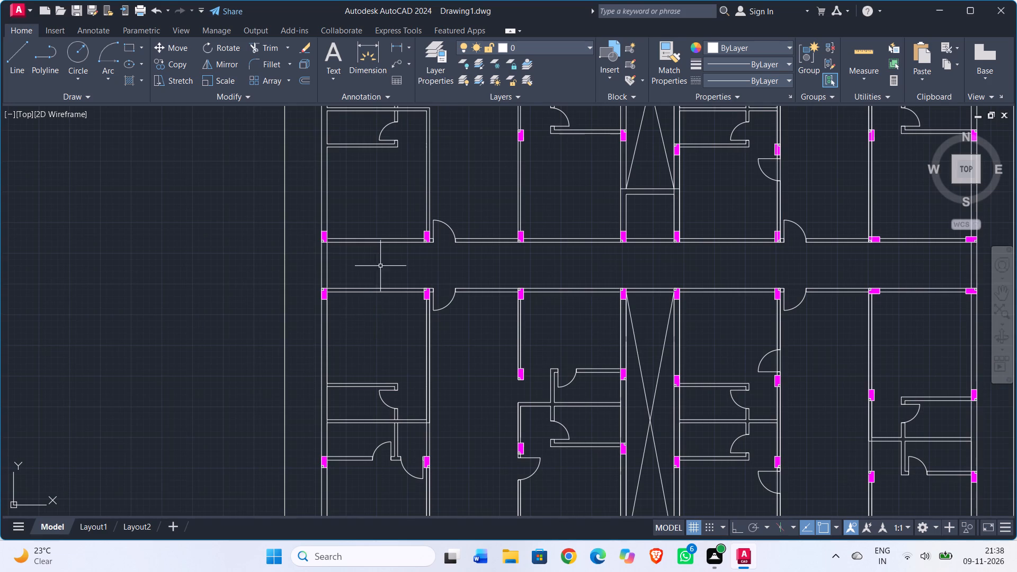
scroll(382, 257, up, 1)
scroll(382, 257, down, 1)
scroll(416, 251, up, 2)
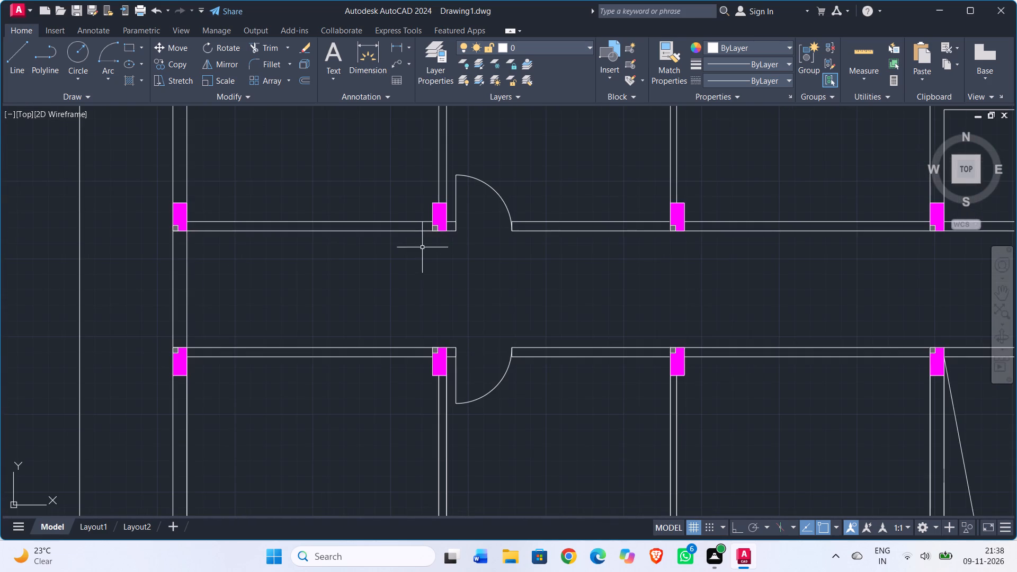
scroll(448, 238, up, 3)
scroll(448, 238, down, 5)
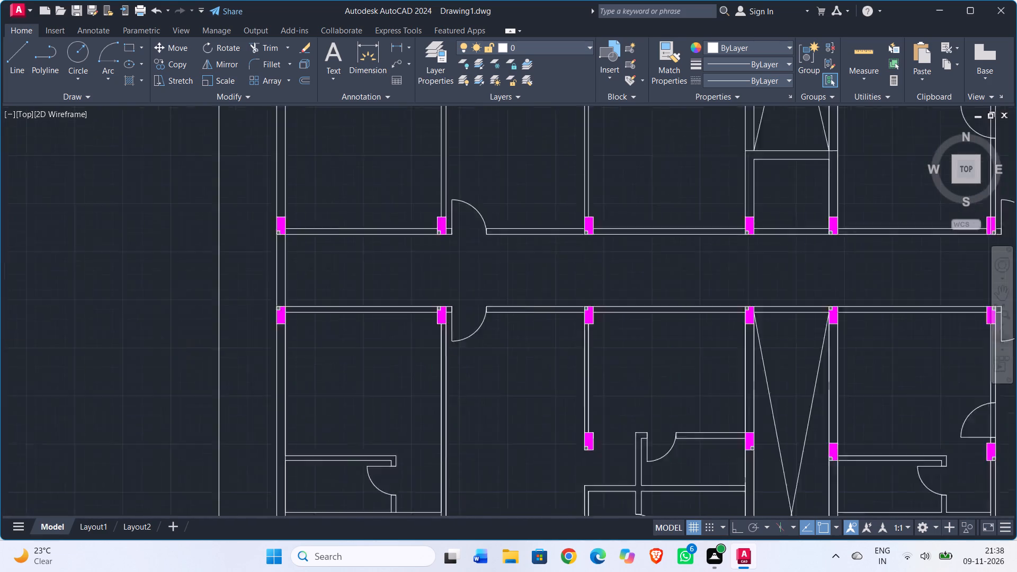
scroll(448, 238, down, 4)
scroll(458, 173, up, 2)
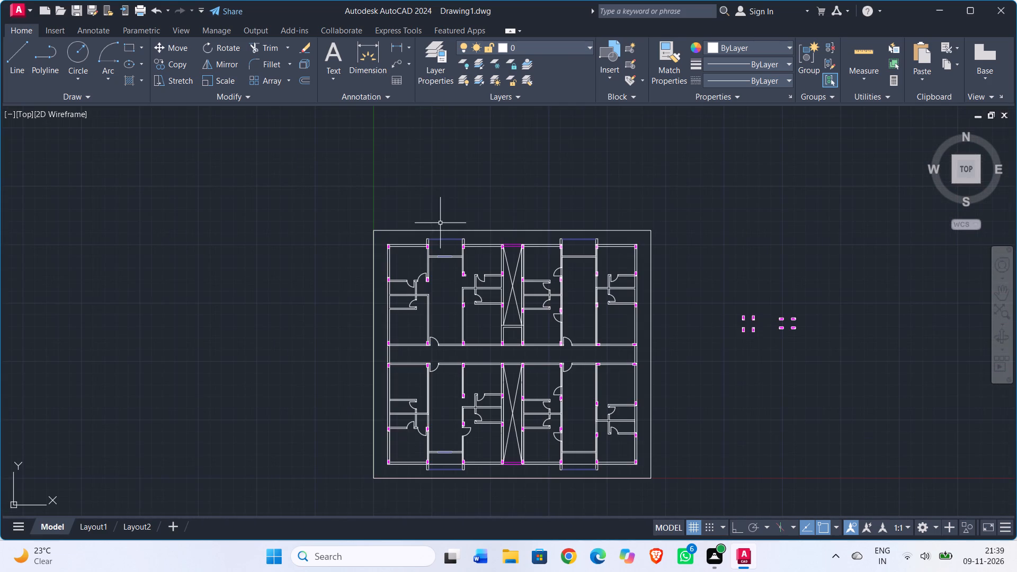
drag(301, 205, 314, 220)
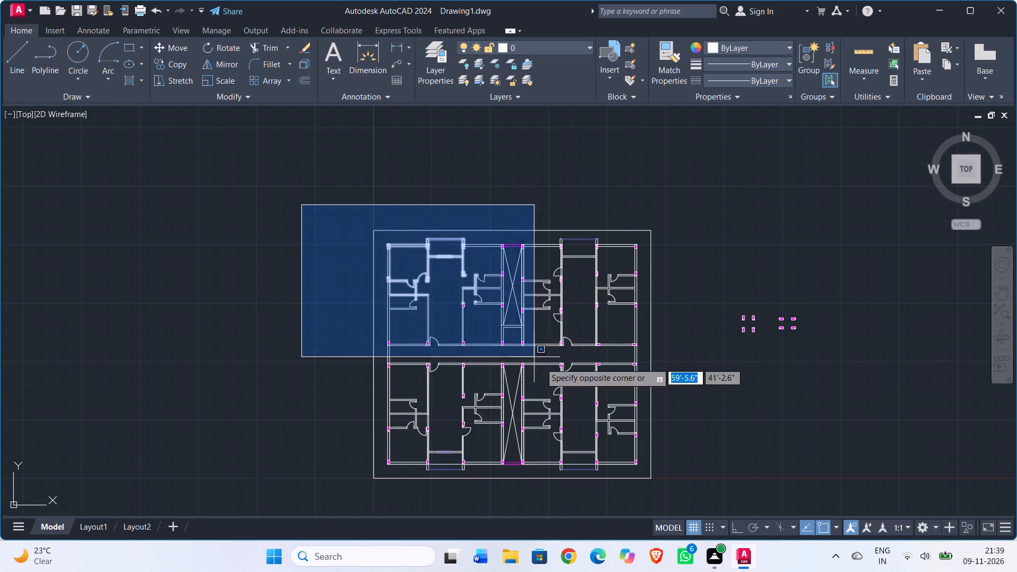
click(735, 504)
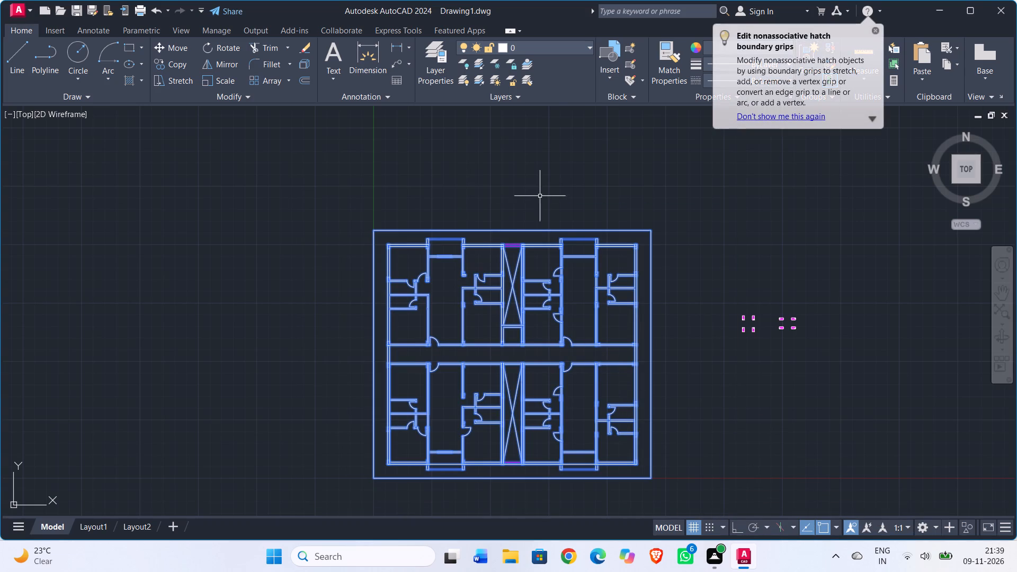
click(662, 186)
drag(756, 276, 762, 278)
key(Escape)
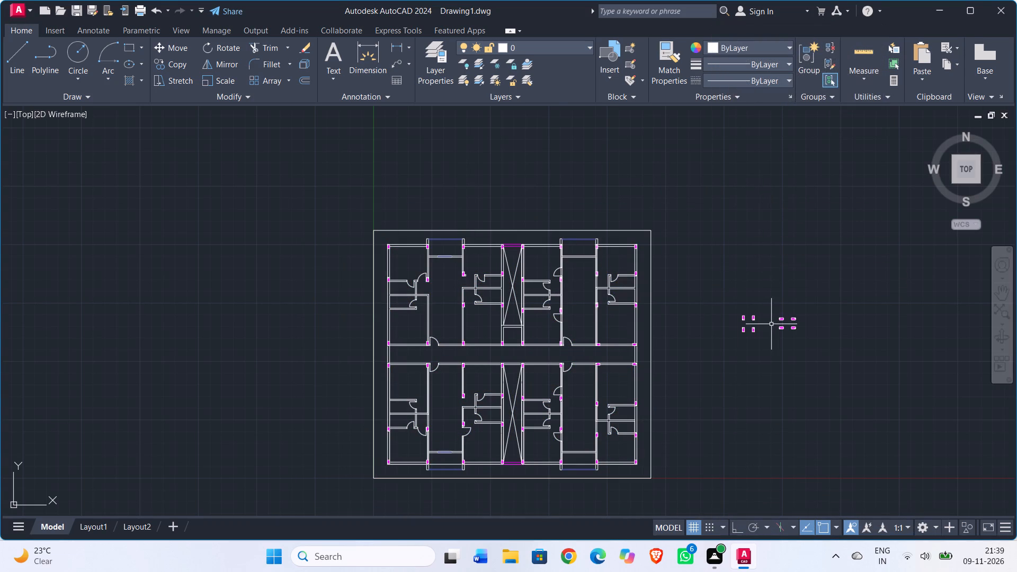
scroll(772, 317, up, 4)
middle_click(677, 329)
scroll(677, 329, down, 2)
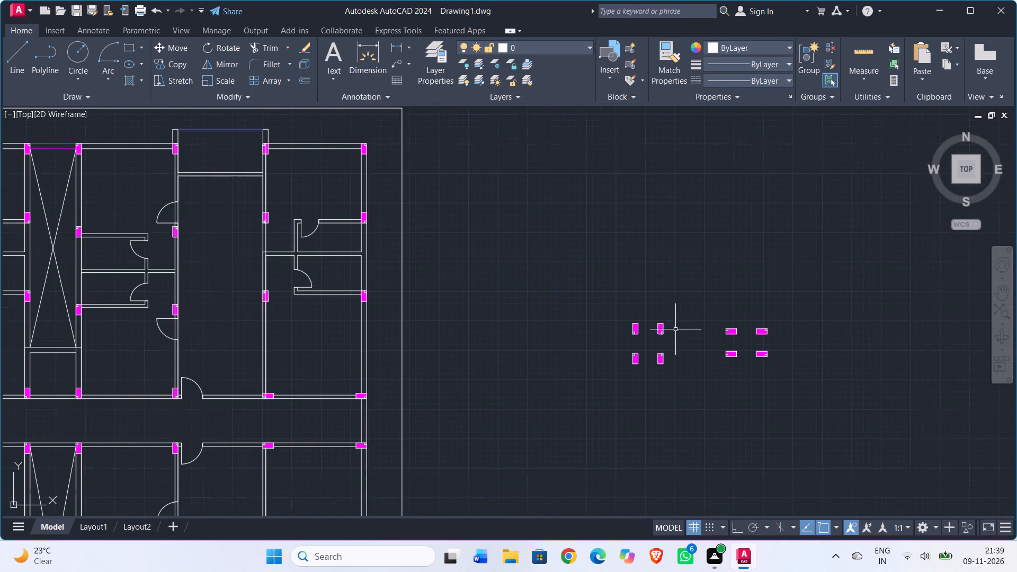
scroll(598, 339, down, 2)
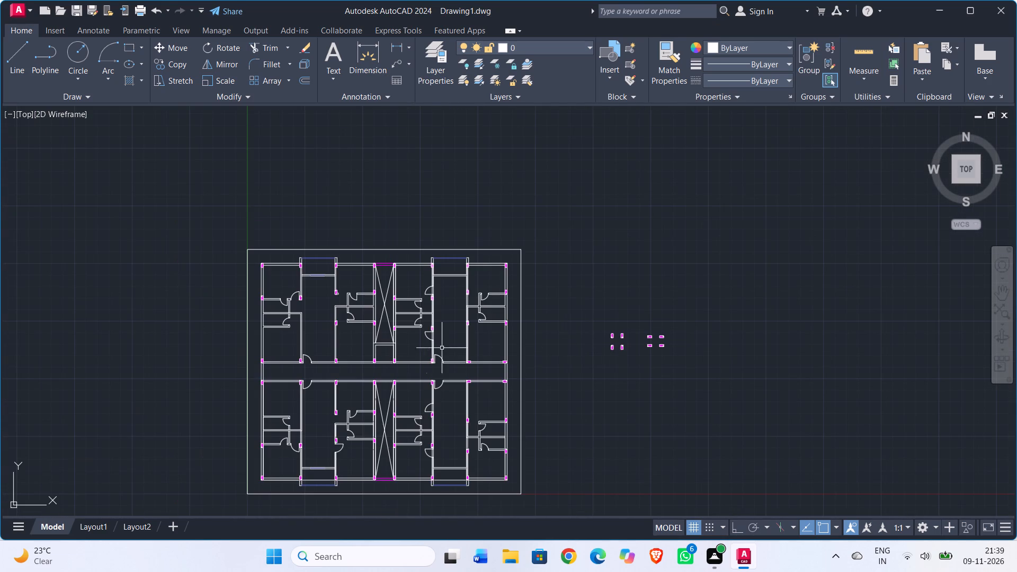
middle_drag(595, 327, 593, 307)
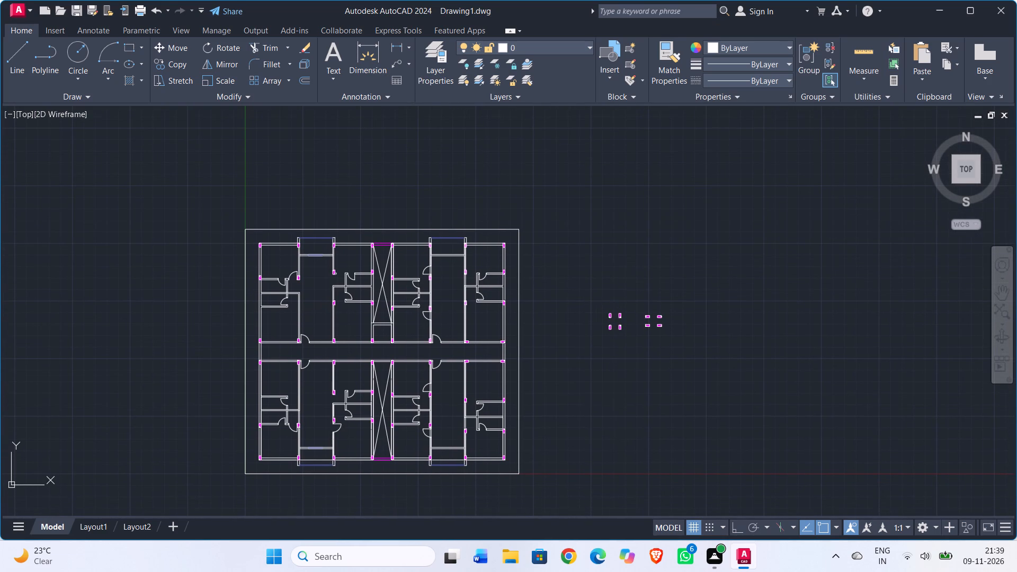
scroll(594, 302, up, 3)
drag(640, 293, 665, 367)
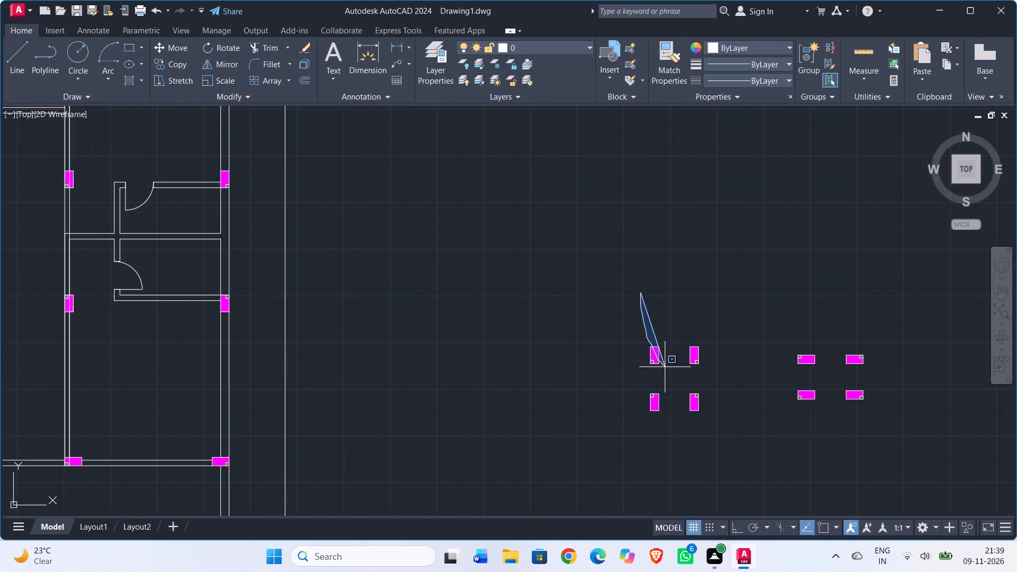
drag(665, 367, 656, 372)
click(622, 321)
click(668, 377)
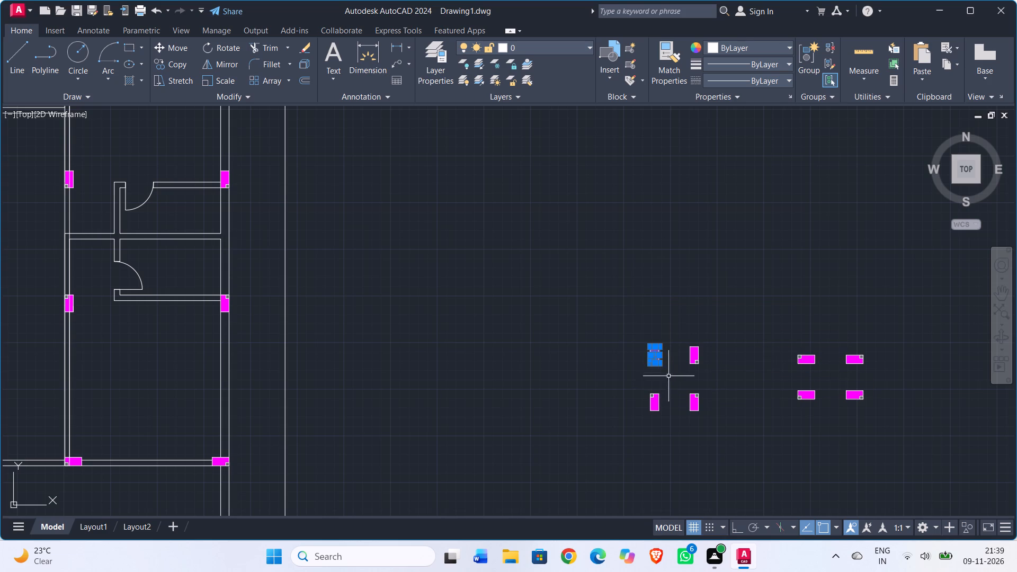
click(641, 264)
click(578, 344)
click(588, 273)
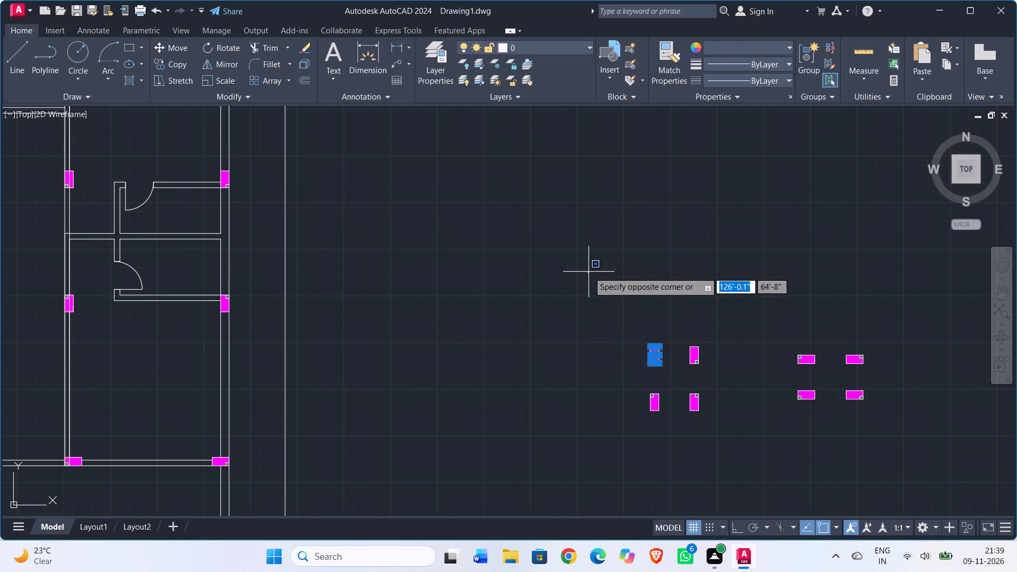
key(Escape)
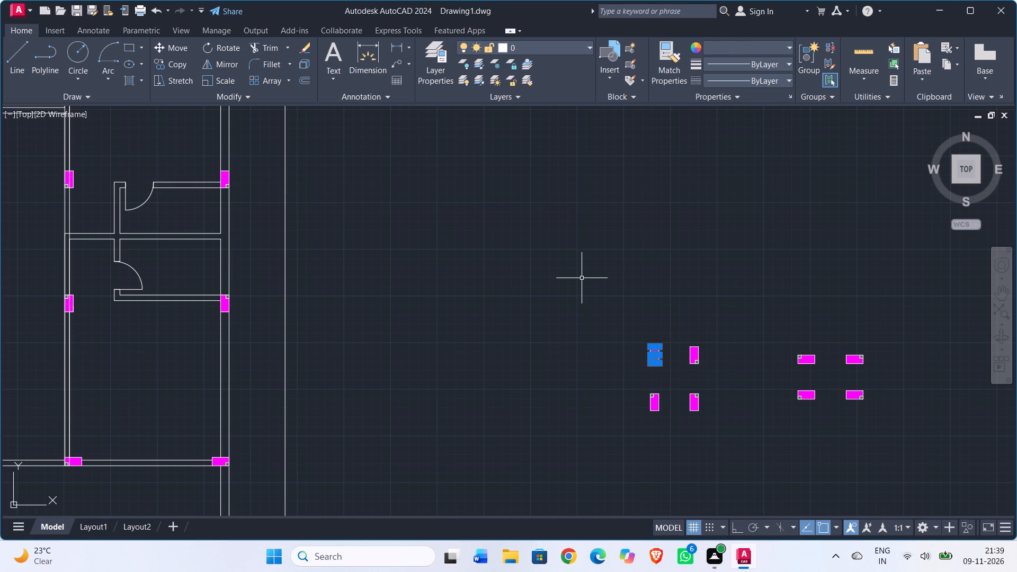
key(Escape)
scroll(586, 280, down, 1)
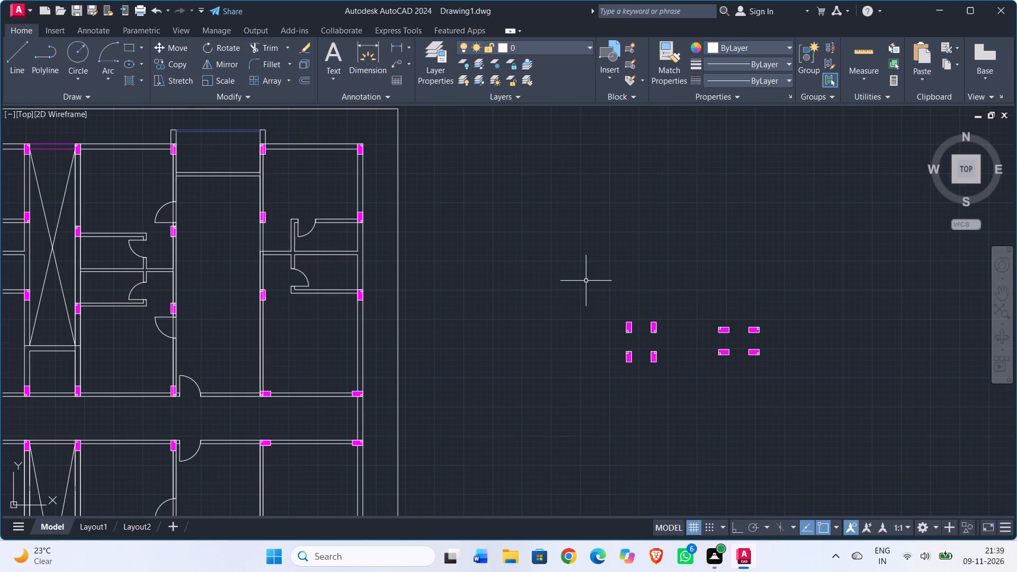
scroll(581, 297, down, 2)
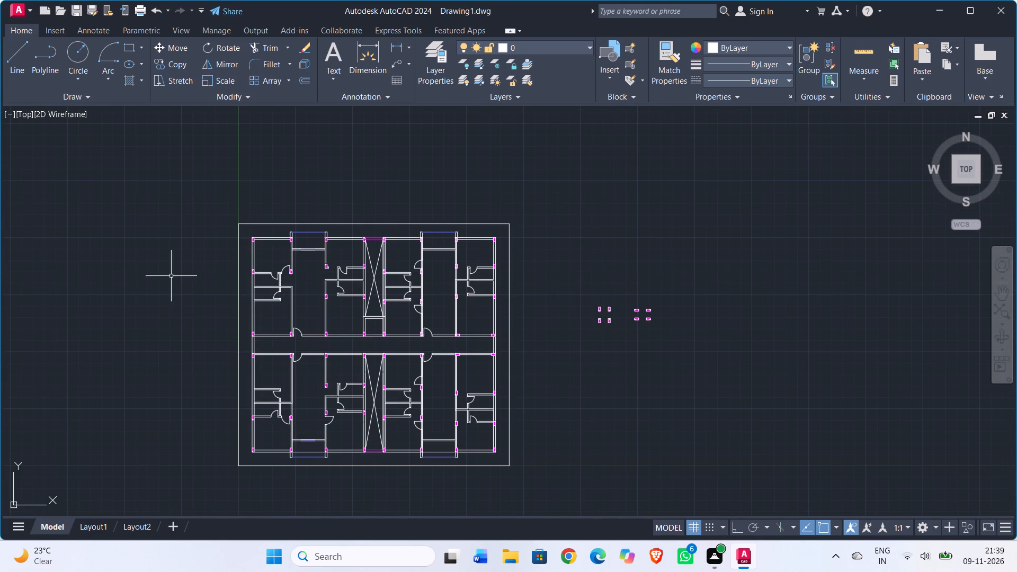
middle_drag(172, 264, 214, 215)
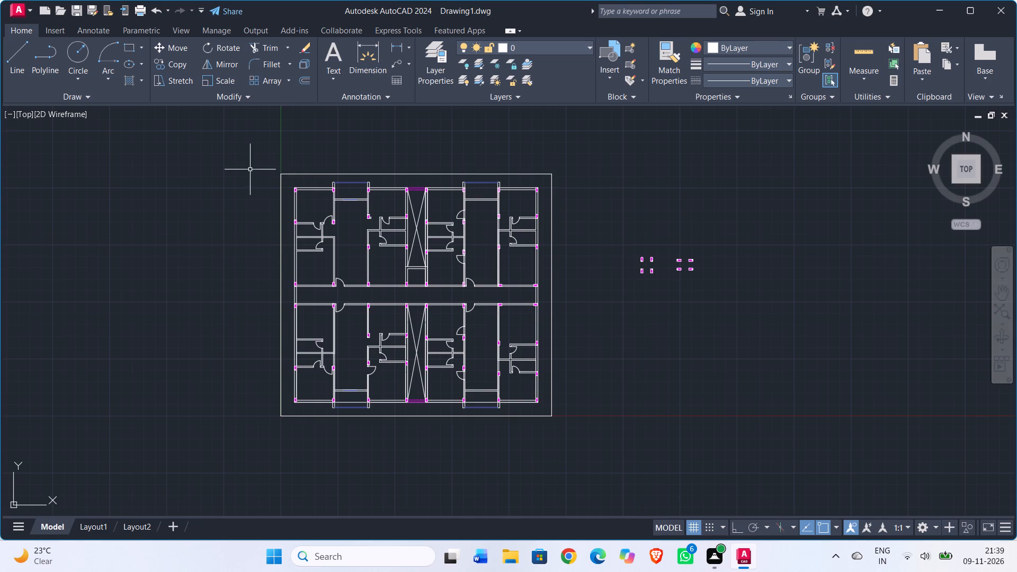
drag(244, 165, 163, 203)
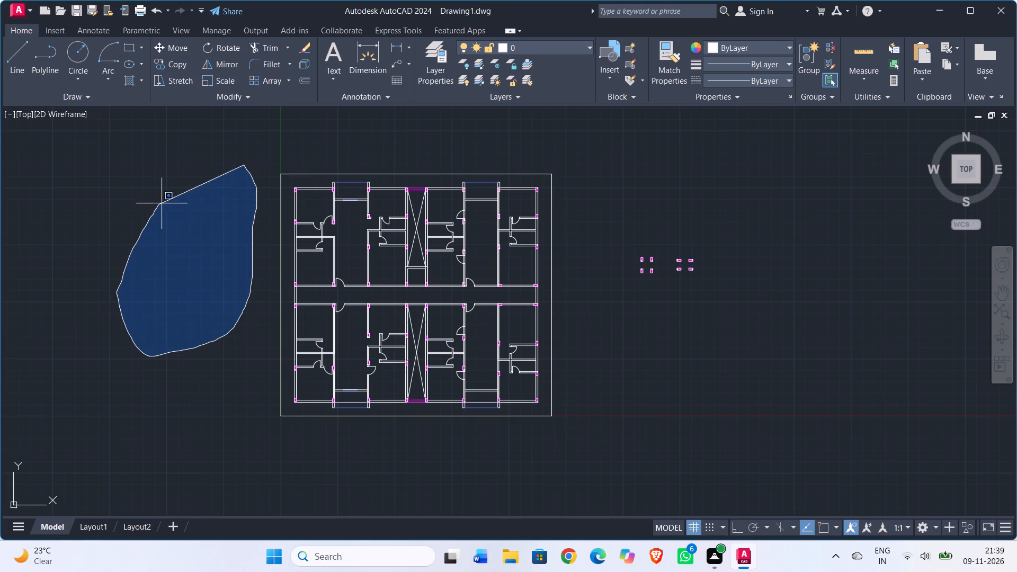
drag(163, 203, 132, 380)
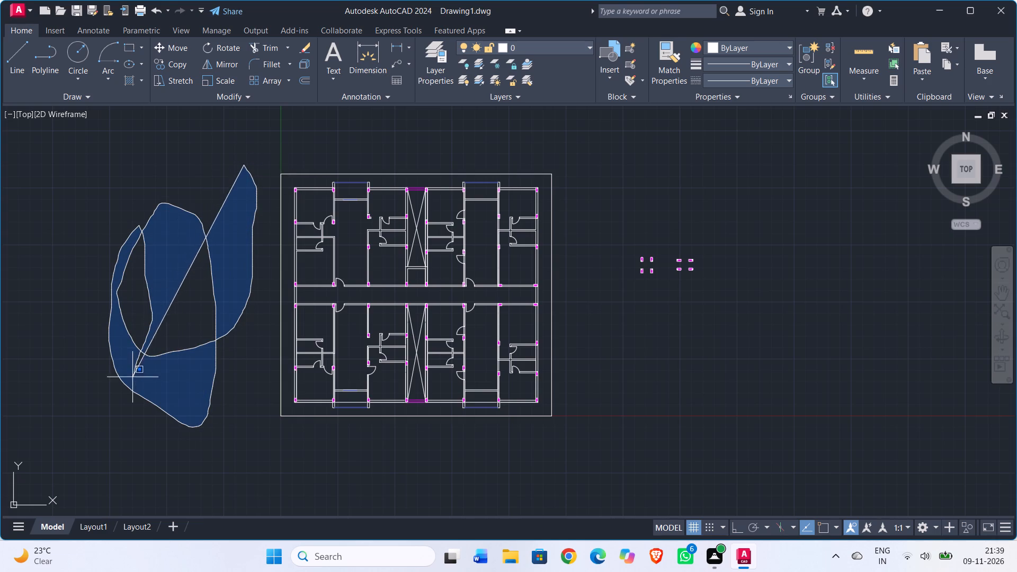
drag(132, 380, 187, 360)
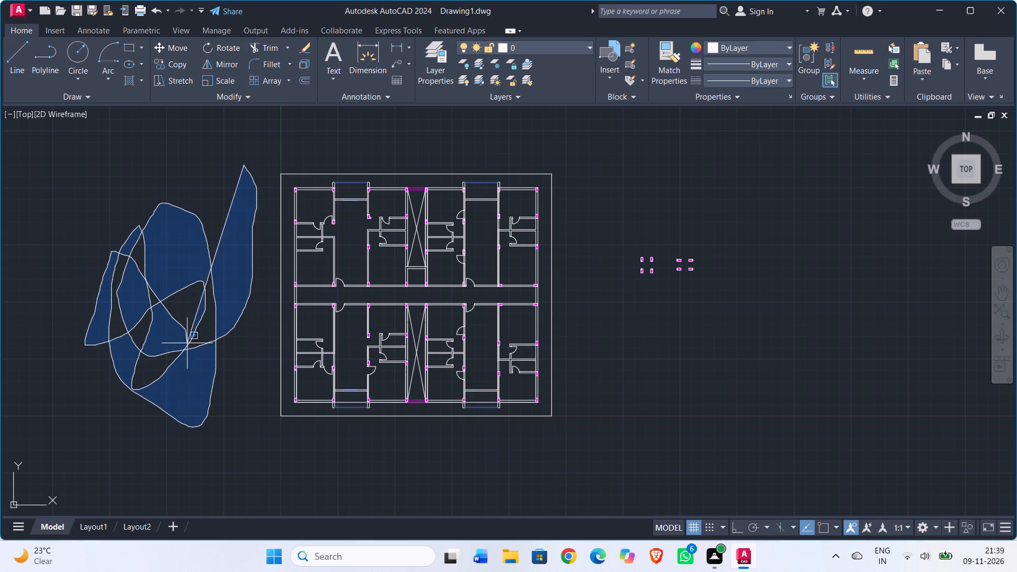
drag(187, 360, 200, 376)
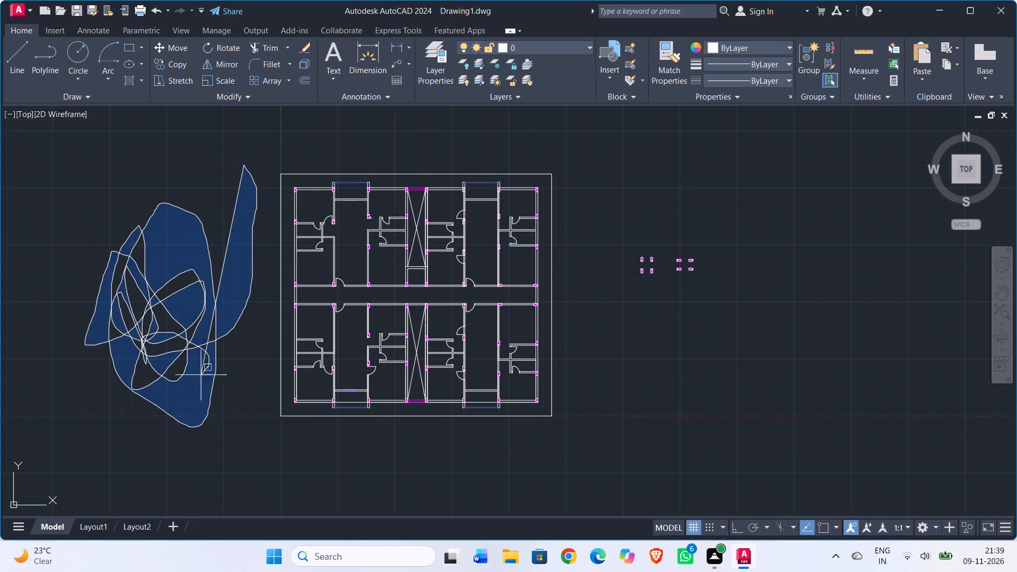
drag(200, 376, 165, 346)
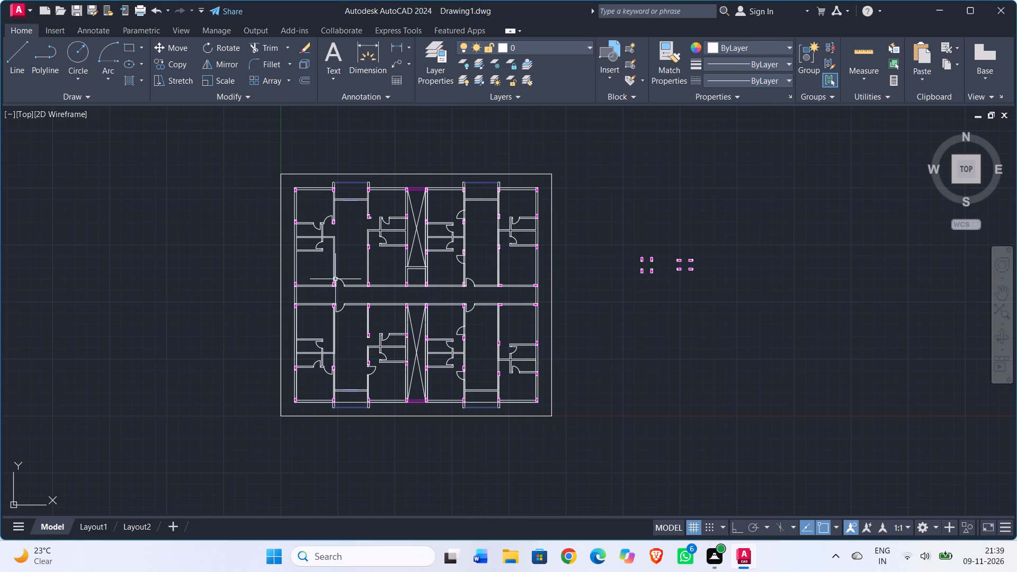
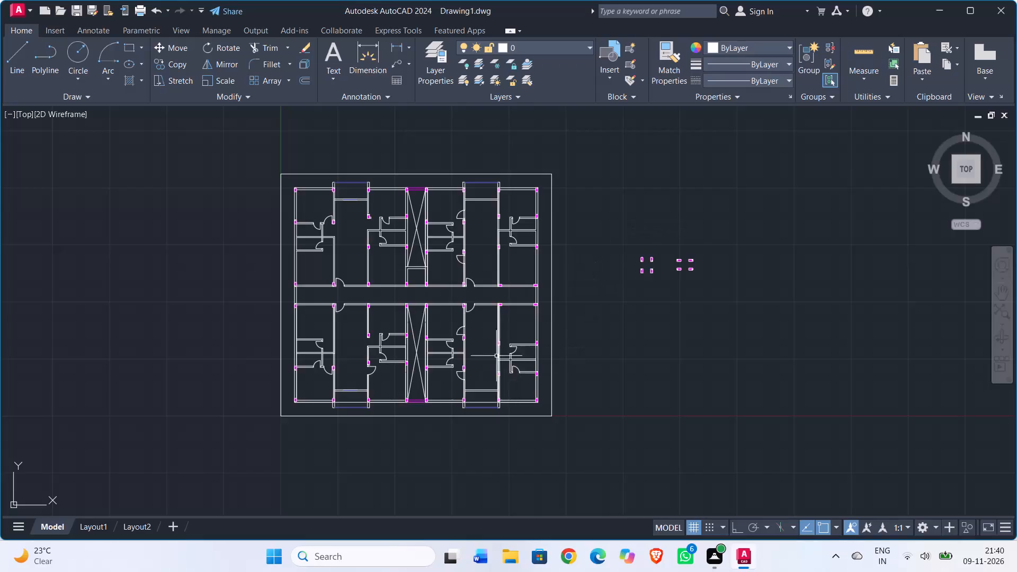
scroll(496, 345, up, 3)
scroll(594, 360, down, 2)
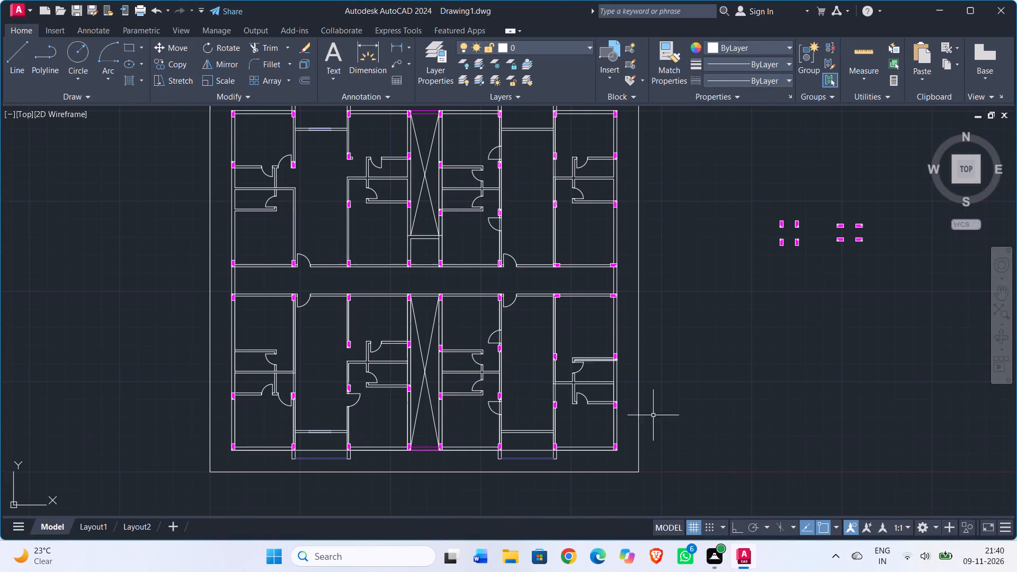
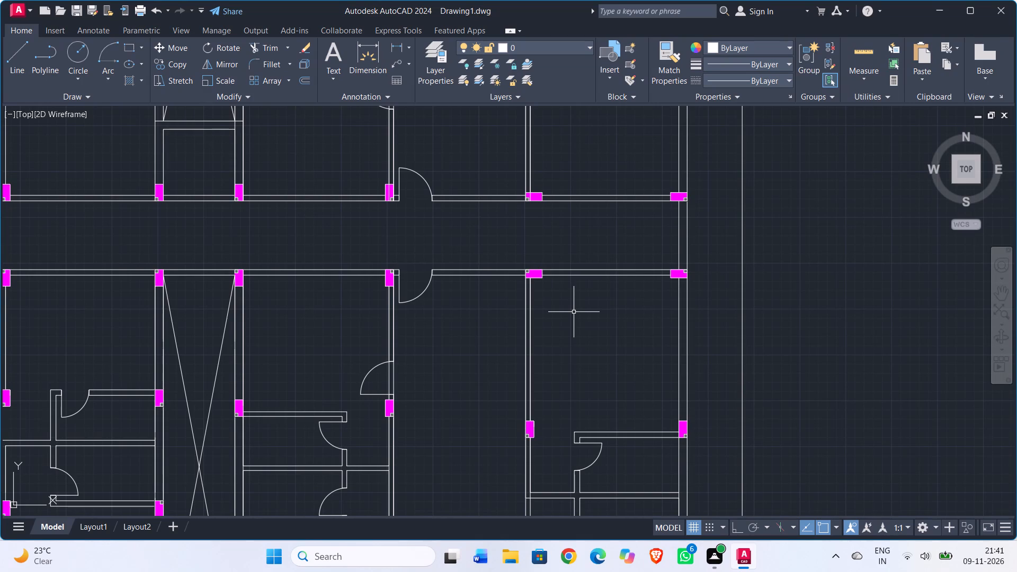
Trim away the horizontal partition walls and both door swings of the toilet block in the lower right-hand room.
scroll(619, 323, down, 2)
middle_drag(609, 325, 561, 297)
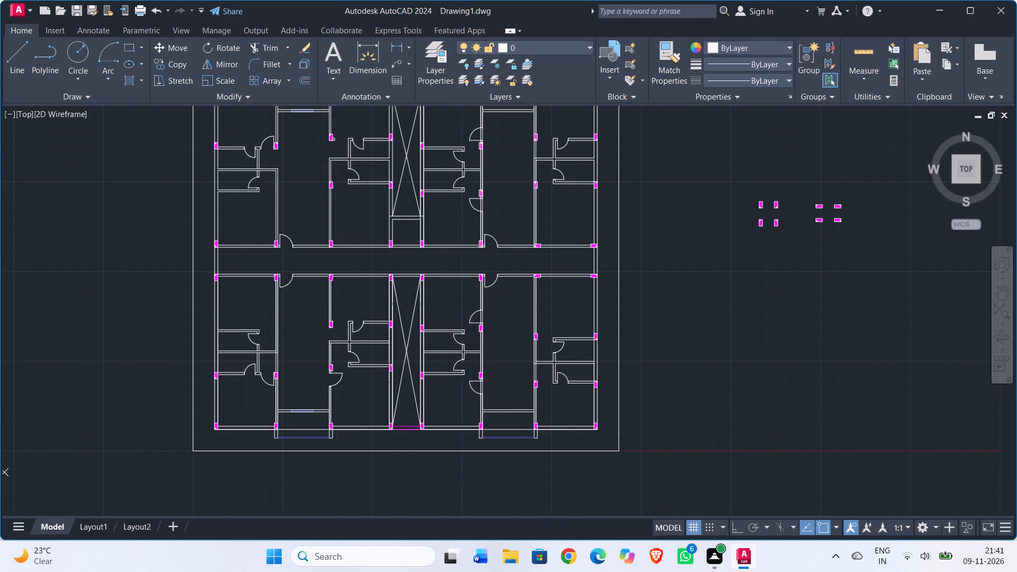
scroll(553, 327, up, 2)
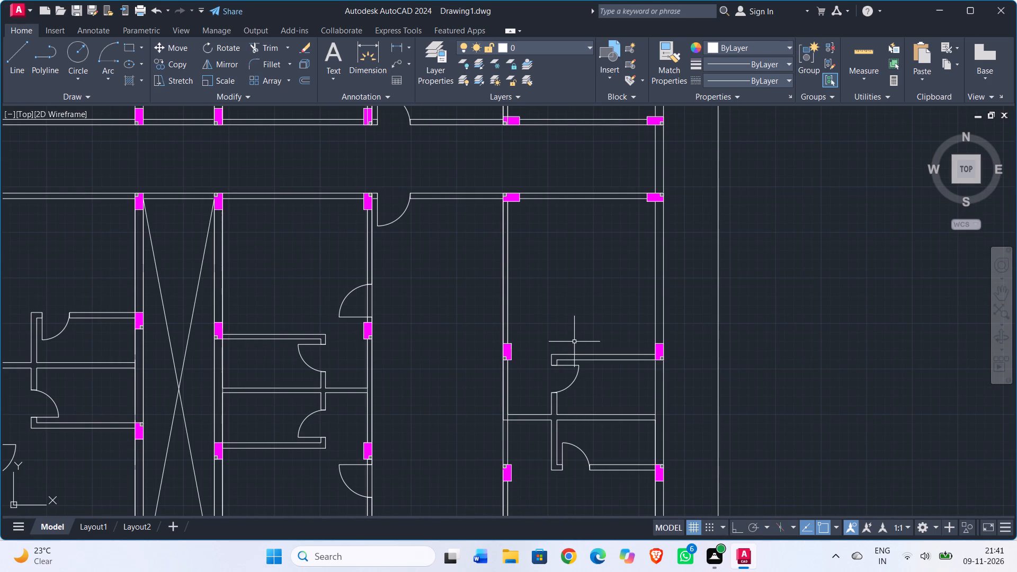
text(tr)
key(Return)
drag(584, 328, 584, 334)
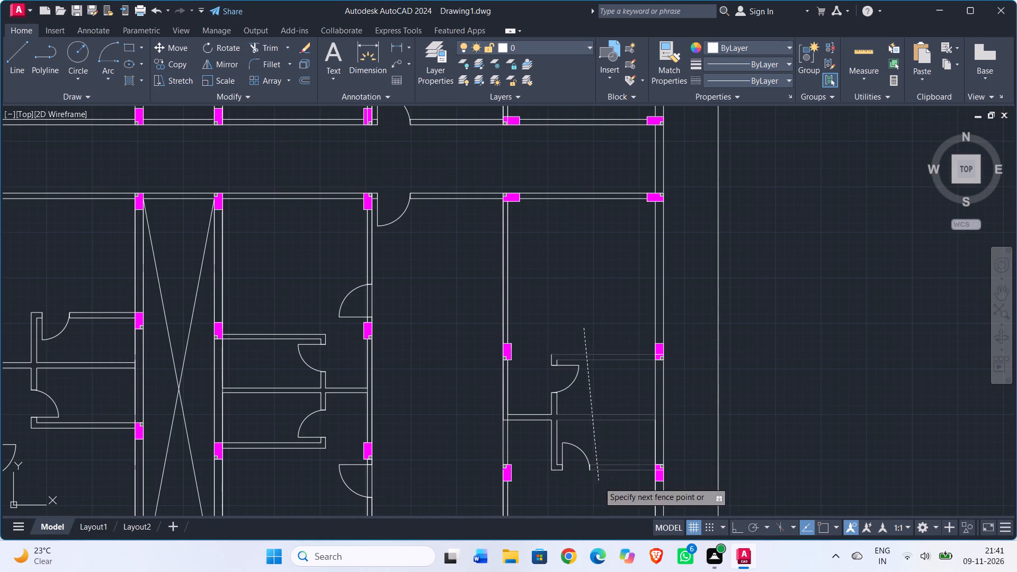
click(599, 482)
drag(566, 352, 564, 358)
click(570, 472)
Trim off the leftover lower door jamb pieces and the middle partition stubs of that toilet block.
drag(548, 457, 563, 461)
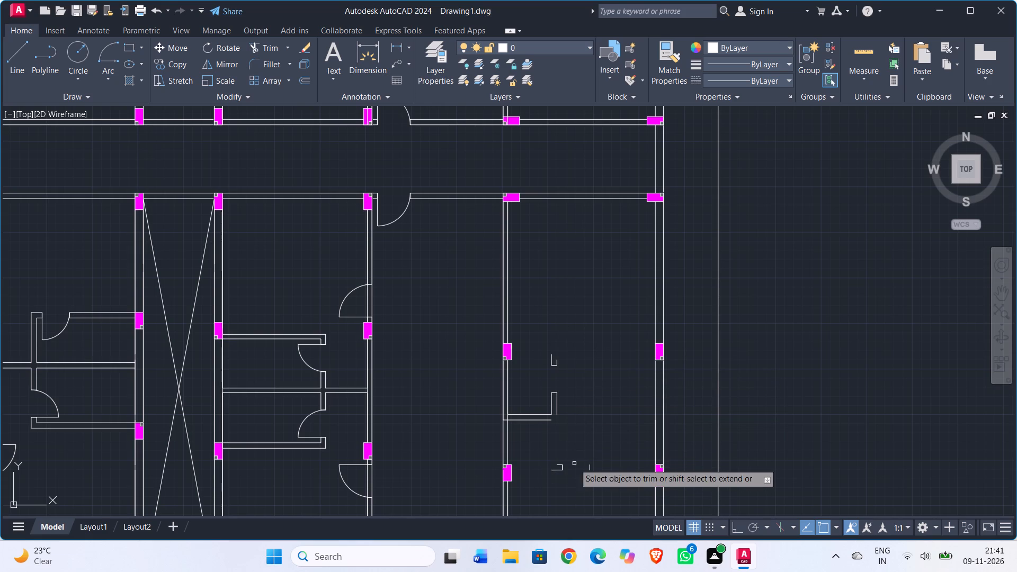
click(557, 465)
click(558, 469)
click(561, 469)
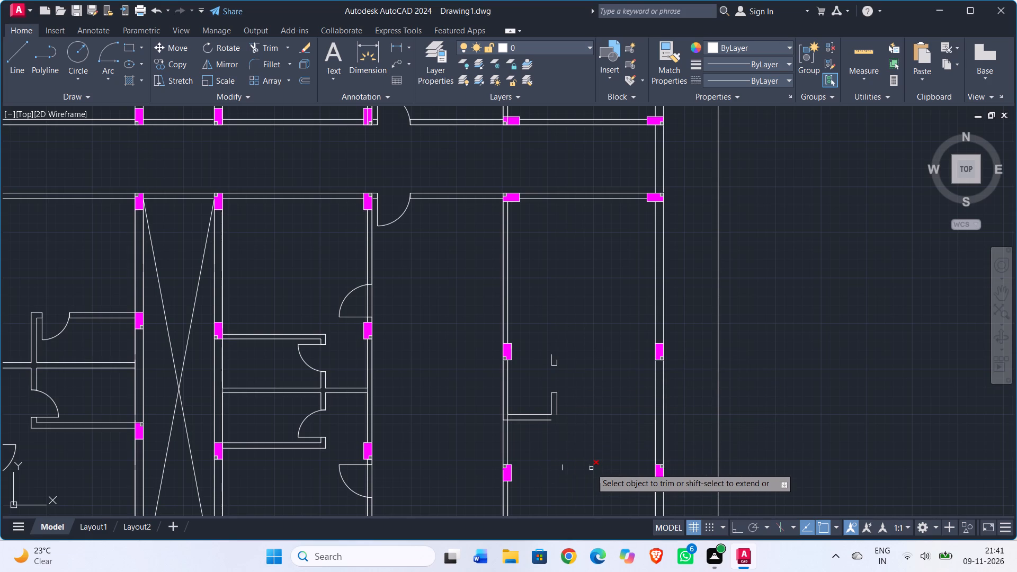
click(591, 468)
click(563, 469)
click(555, 403)
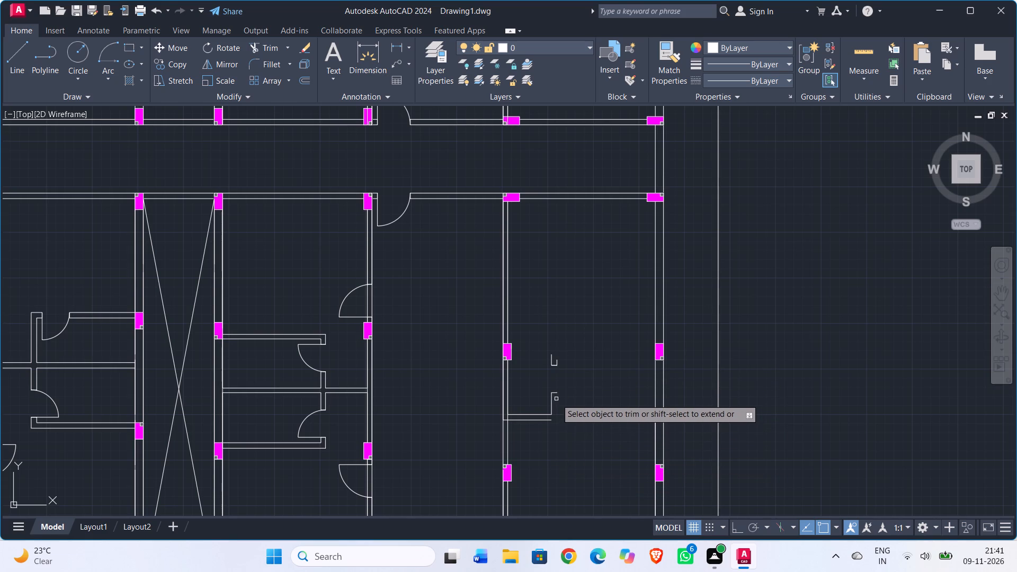
click(557, 395)
click(549, 401)
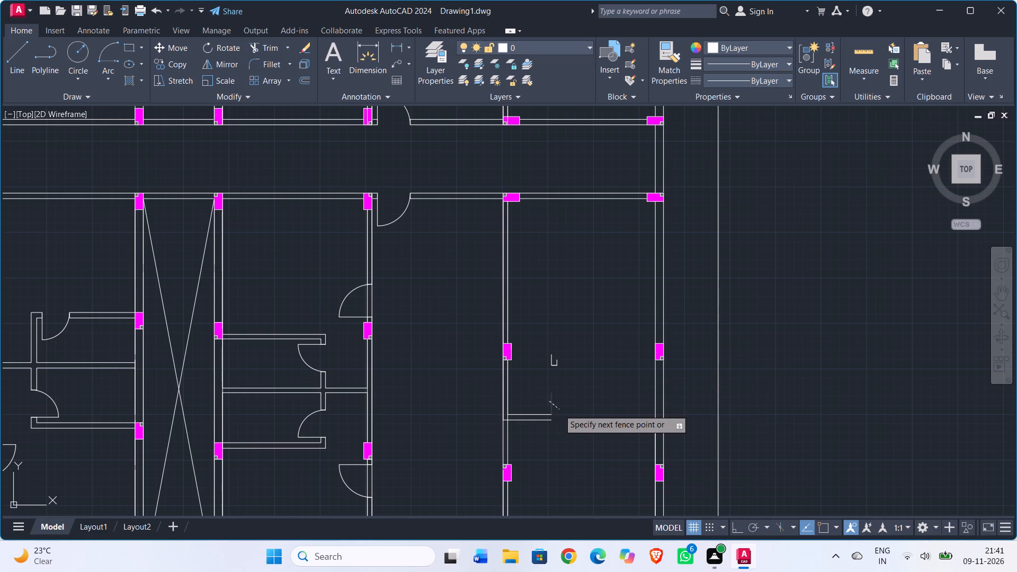
click(559, 409)
click(544, 414)
click(544, 421)
Trim the remaining upper wall corner pieces and the short stub line on the room's left wall.
click(555, 366)
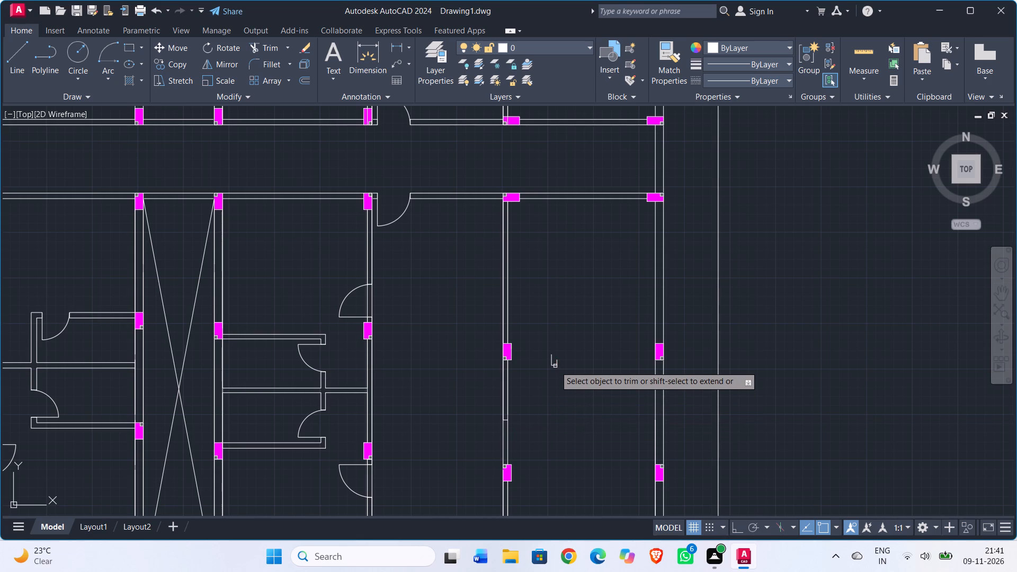
click(557, 363)
click(565, 351)
drag(555, 370, 553, 372)
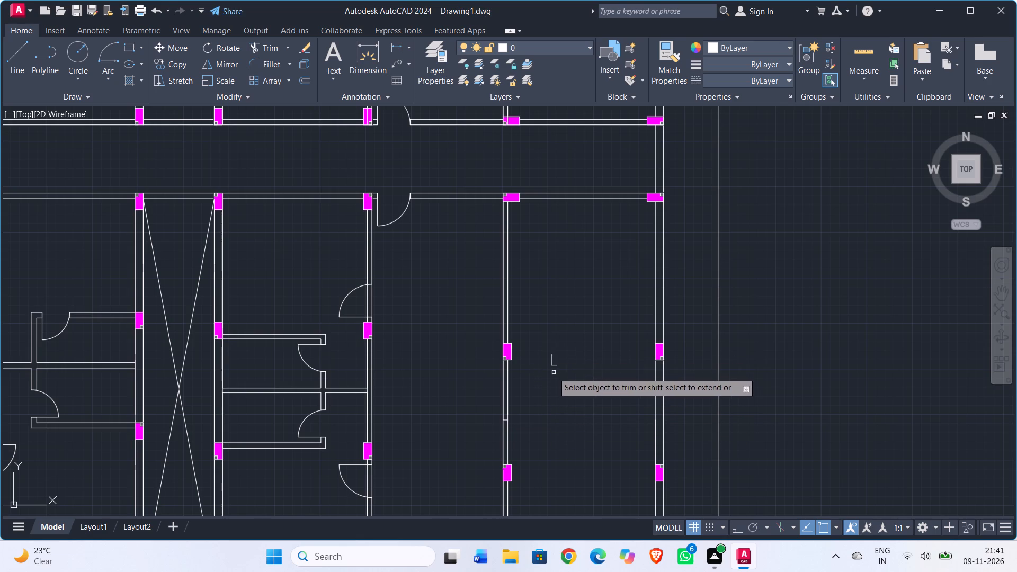
drag(553, 372, 553, 363)
click(553, 364)
click(553, 362)
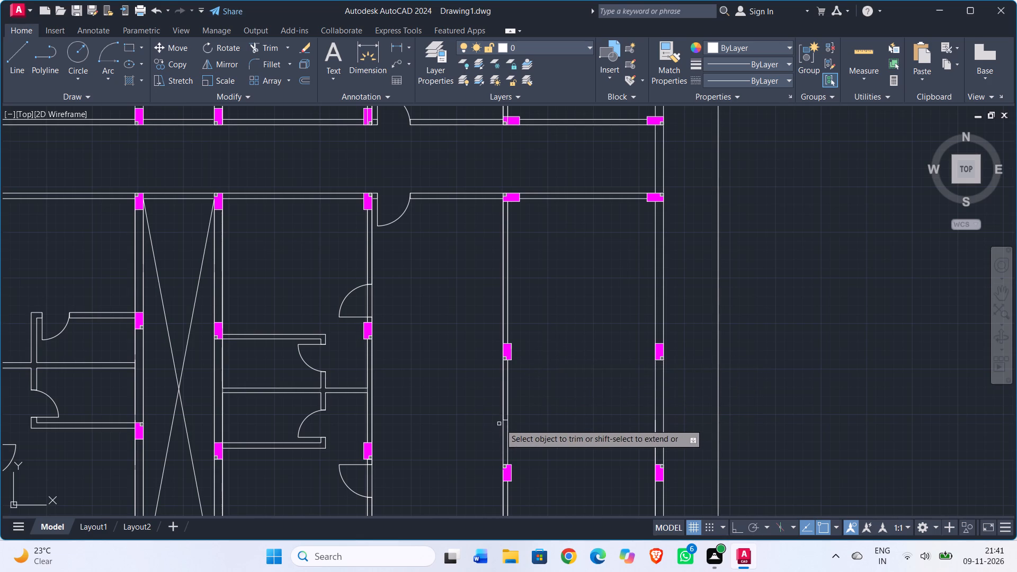
scroll(504, 423, up, 2)
click(505, 416)
scroll(566, 406, down, 3)
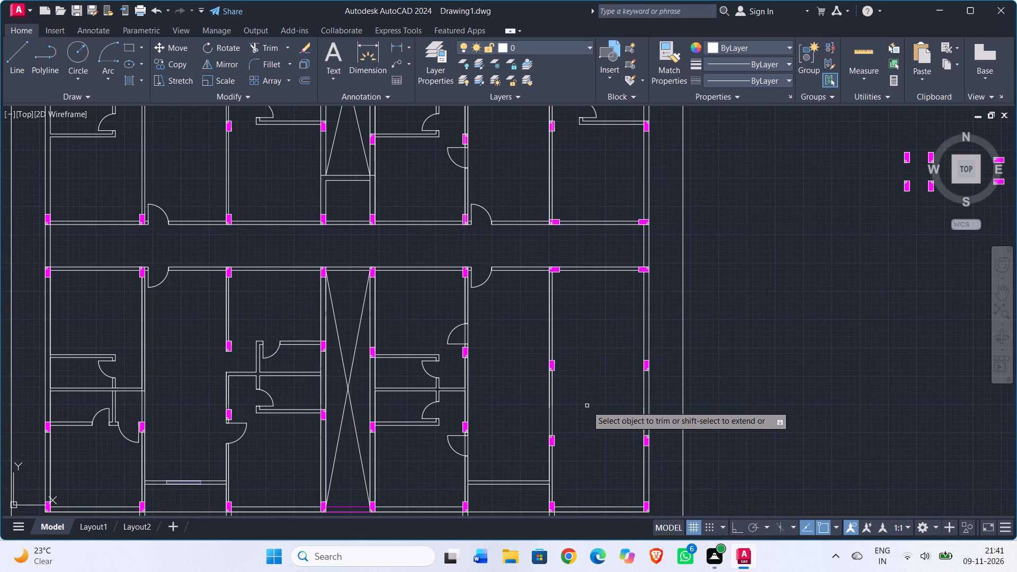
key(Escape)
Copy the toilet block left of the crossed shaft, with its side wall, doors and columns, into the emptied right-hand room, aligning the outer corridor corners.
middle_drag(581, 405, 564, 403)
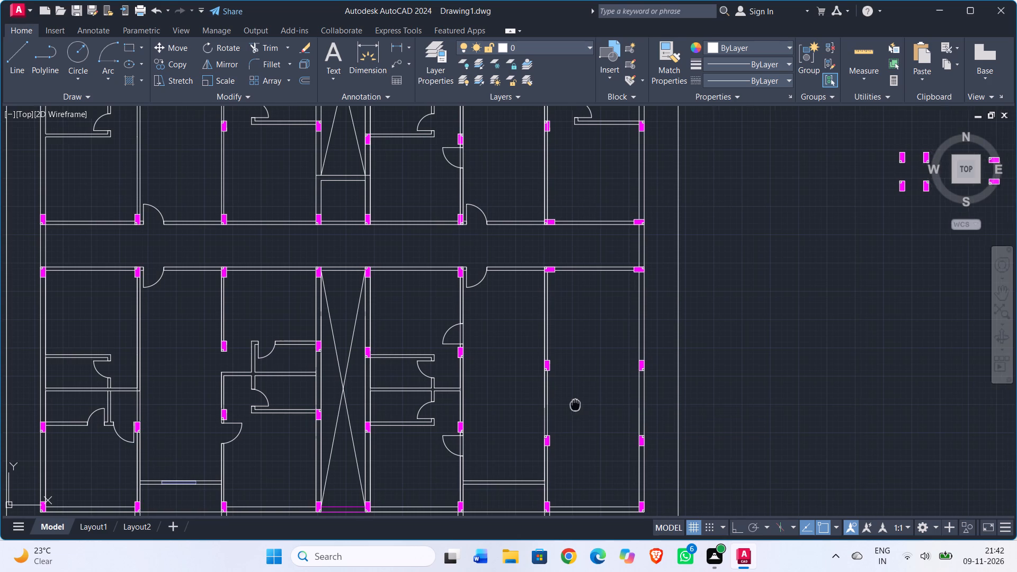
middle_drag(564, 403, 550, 400)
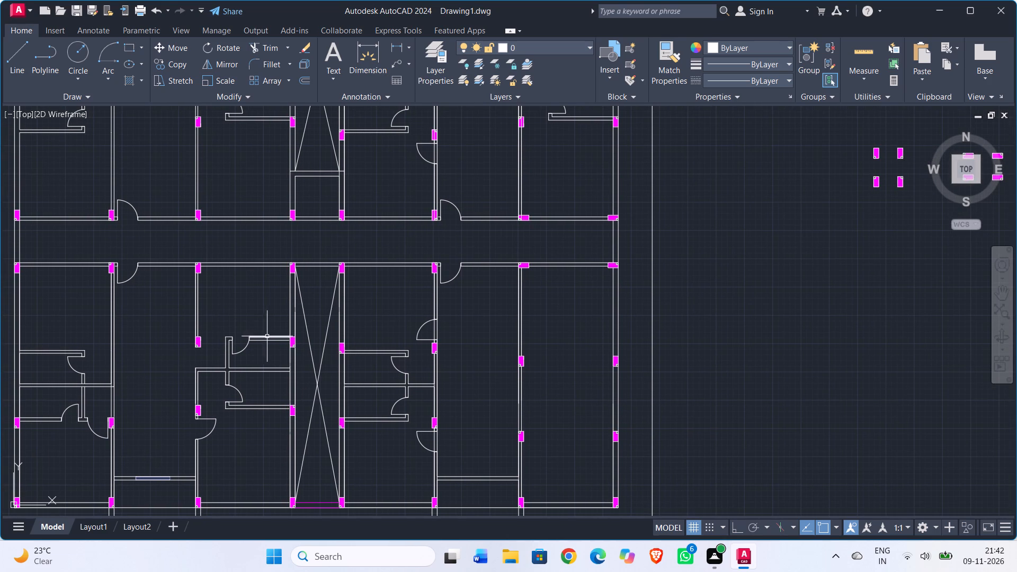
click(267, 336)
scroll(264, 340, up, 1)
click(264, 342)
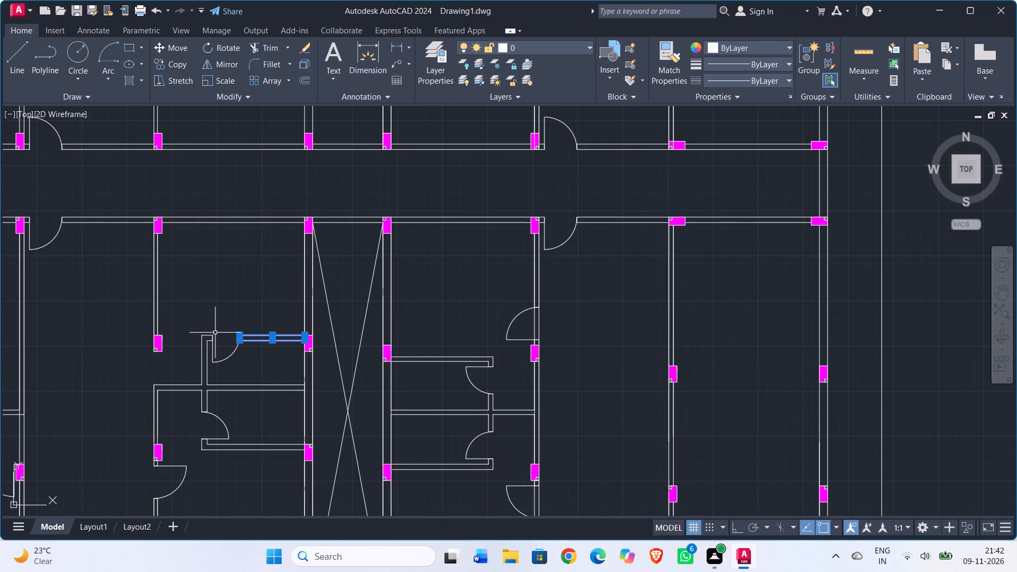
click(192, 325)
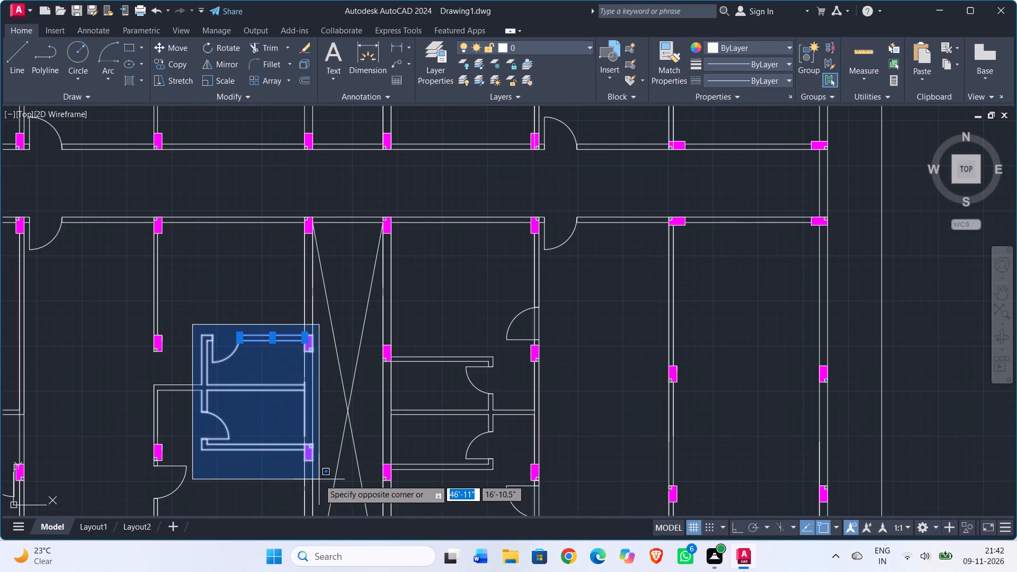
click(320, 479)
click(167, 329)
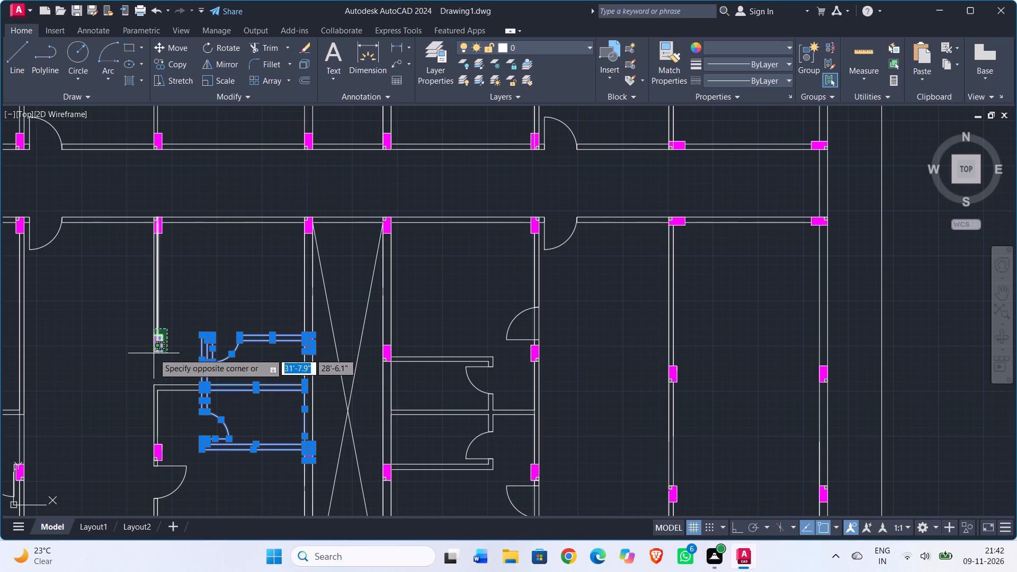
drag(142, 367, 148, 370)
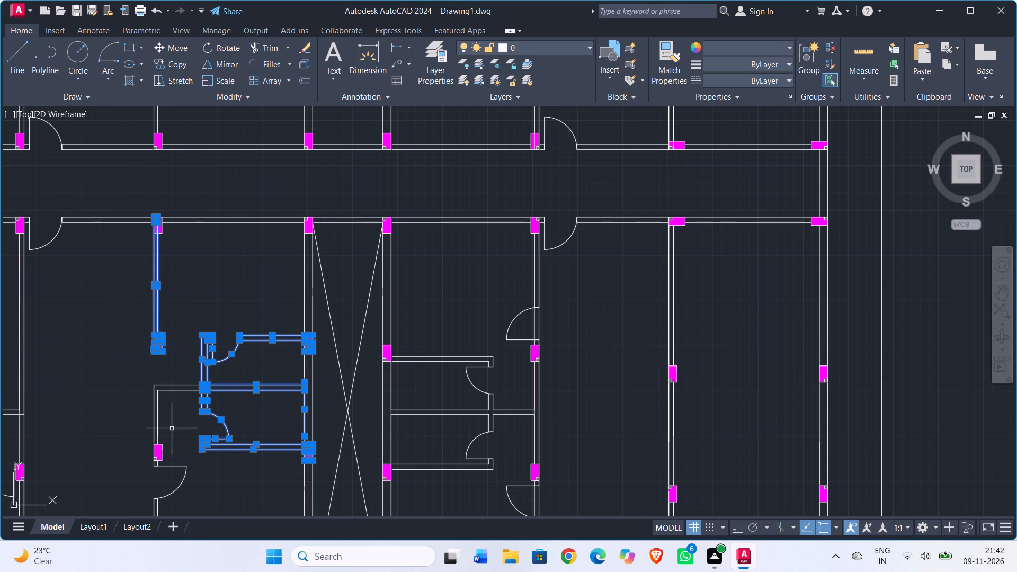
click(172, 440)
click(149, 458)
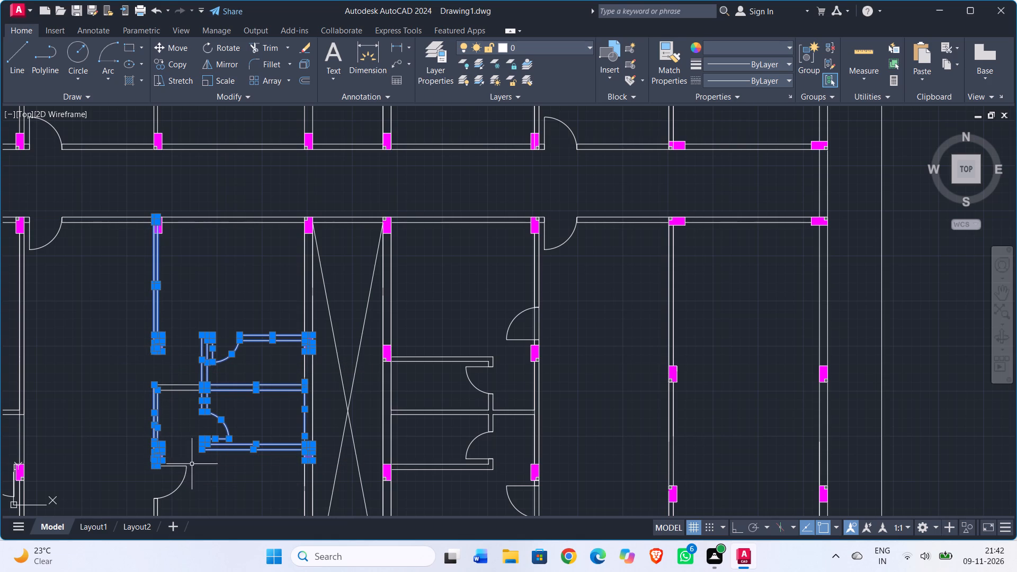
scroll(230, 521, down, 1)
middle_drag(227, 496, 236, 340)
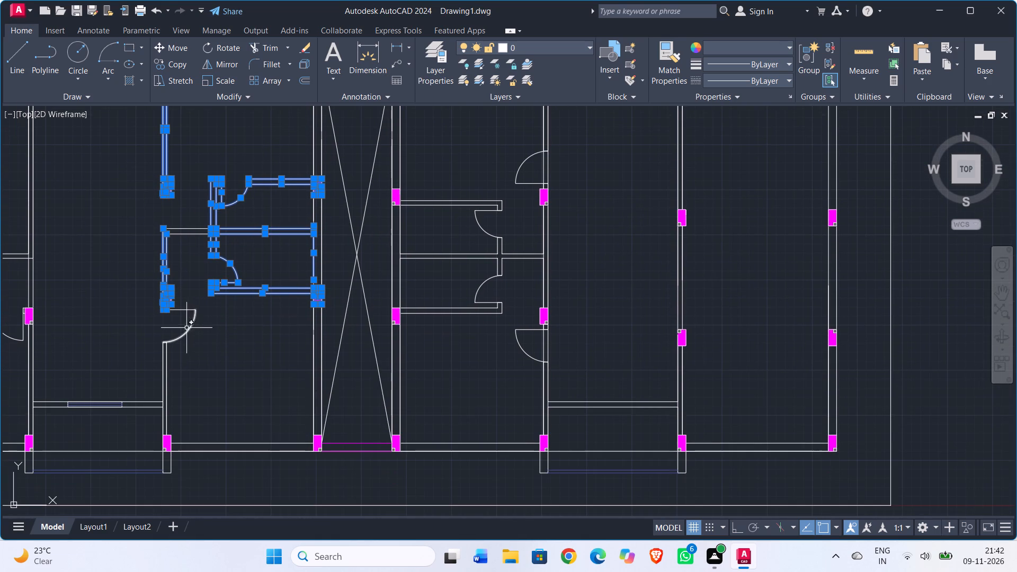
click(186, 328)
click(182, 310)
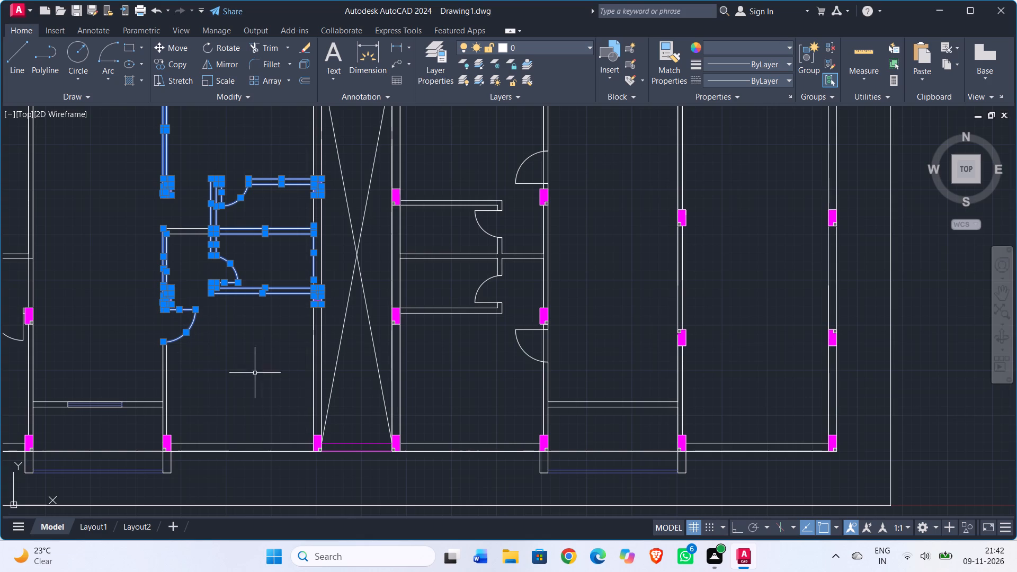
middle_drag(258, 374, 270, 451)
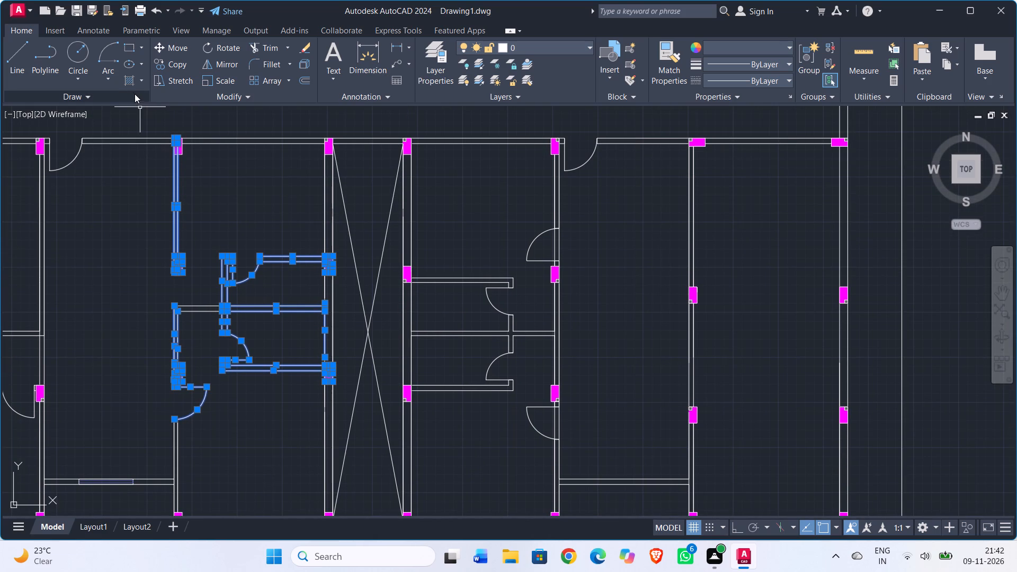
click(174, 62)
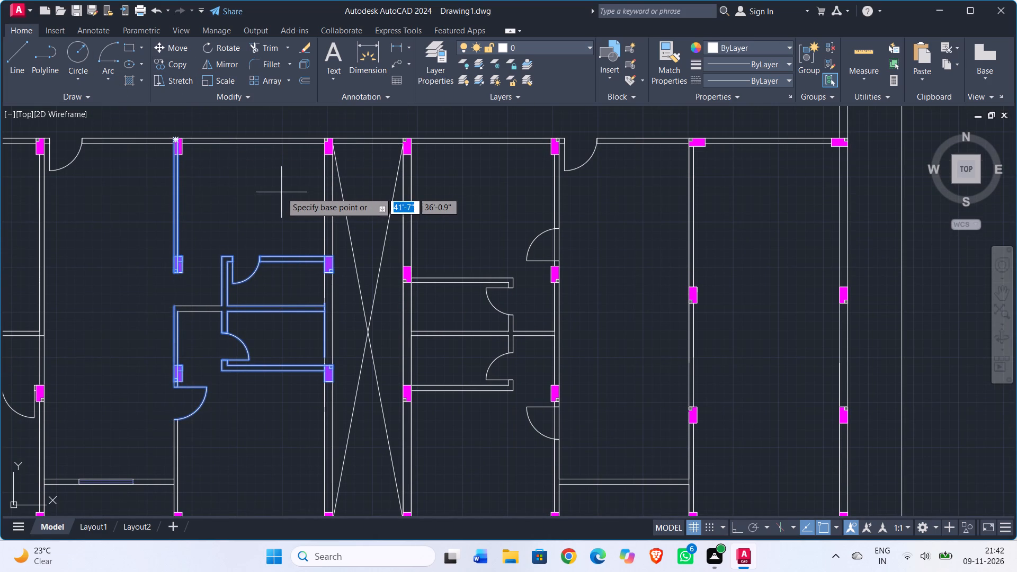
middle_drag(274, 193, 184, 214)
scroll(244, 150, up, 1)
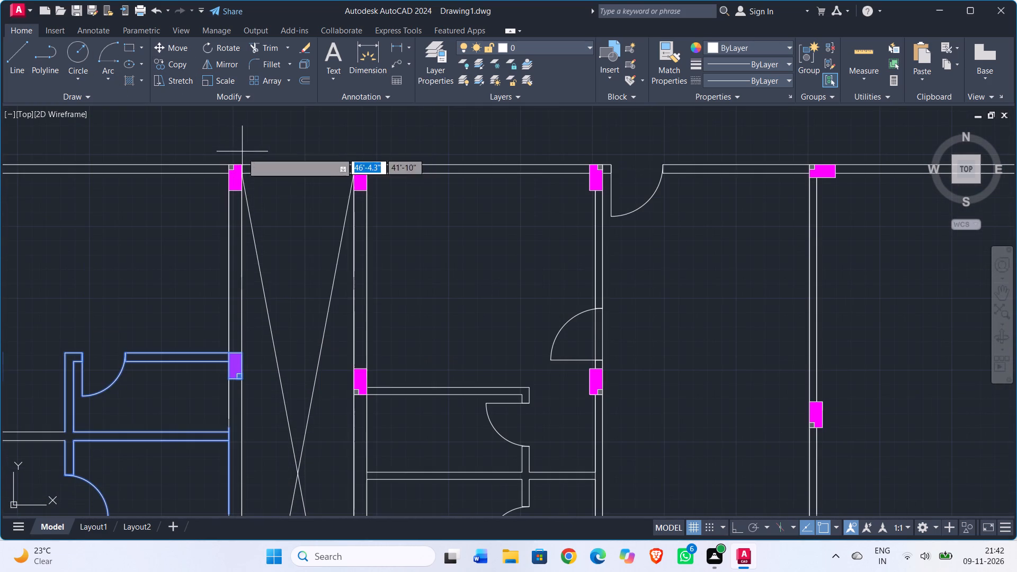
click(242, 166)
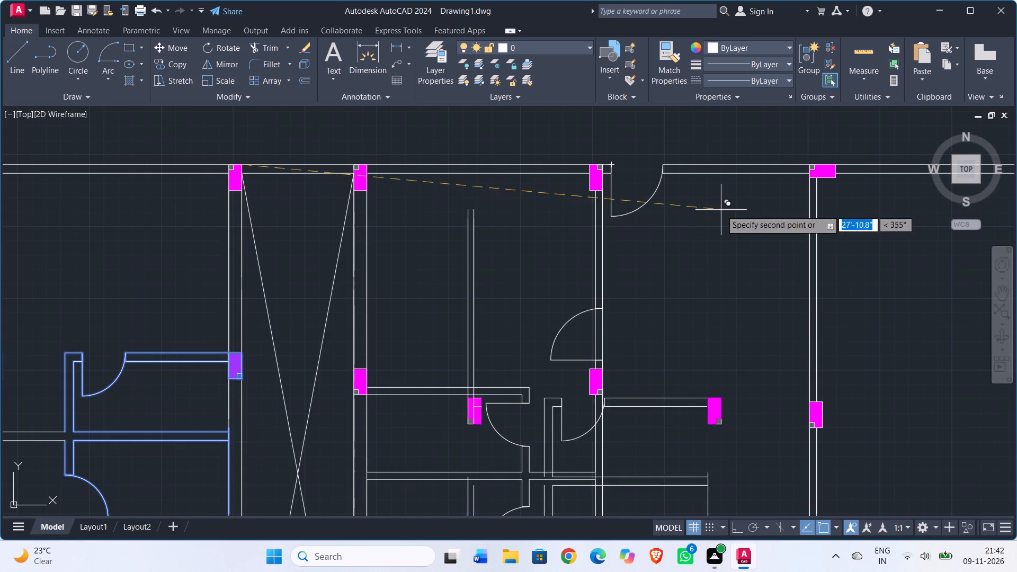
middle_drag(696, 207, 198, 205)
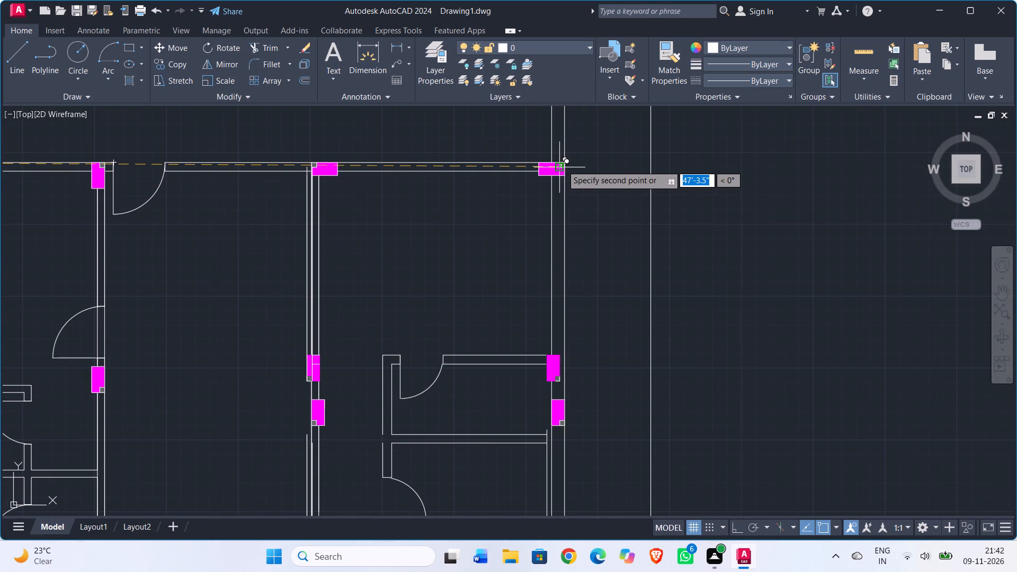
scroll(565, 163, up, 2)
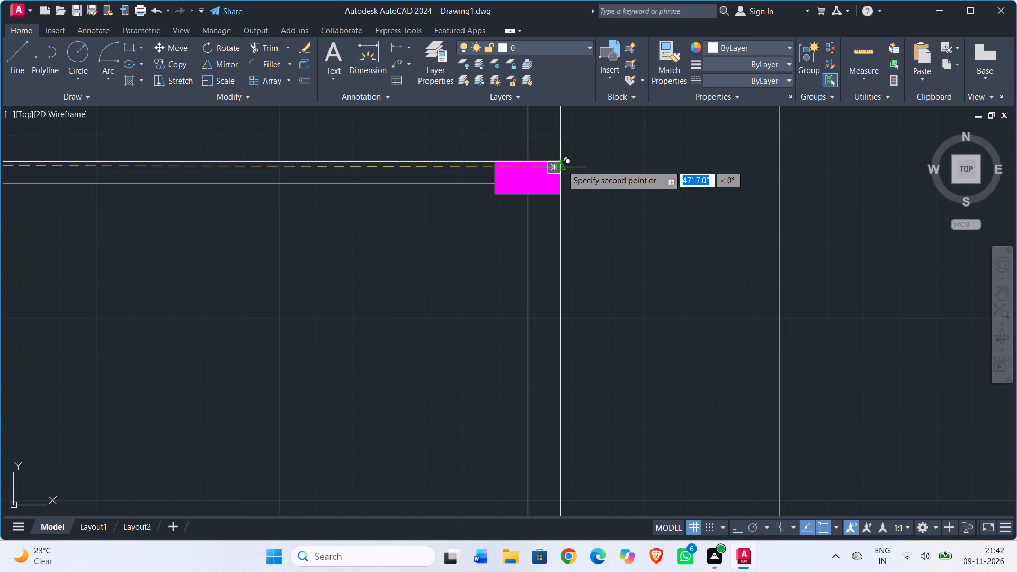
click(563, 161)
scroll(406, 241, down, 3)
middle_drag(371, 261, 371, 261)
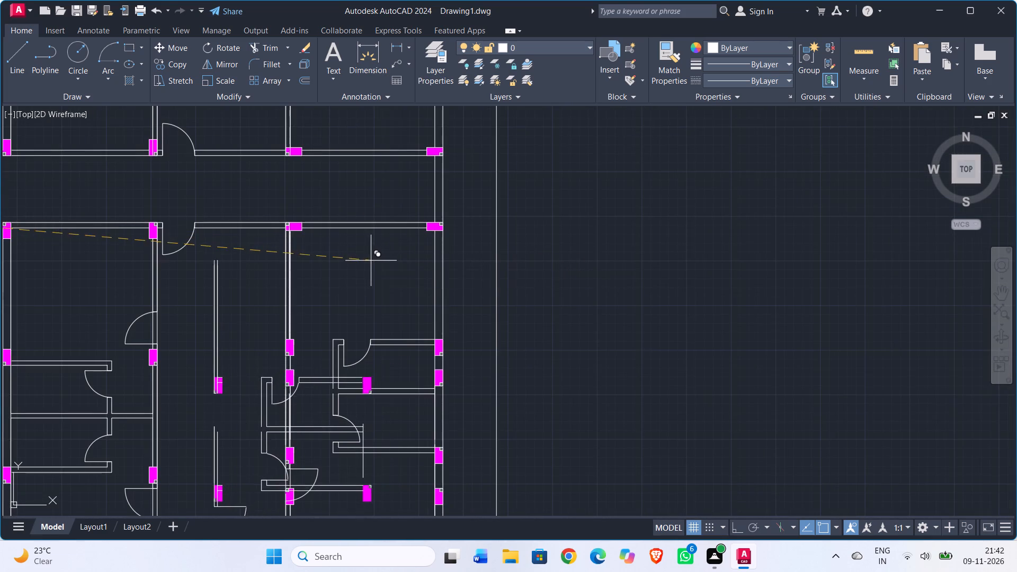
middle_drag(371, 261, 394, 260)
scroll(298, 308, up, 3)
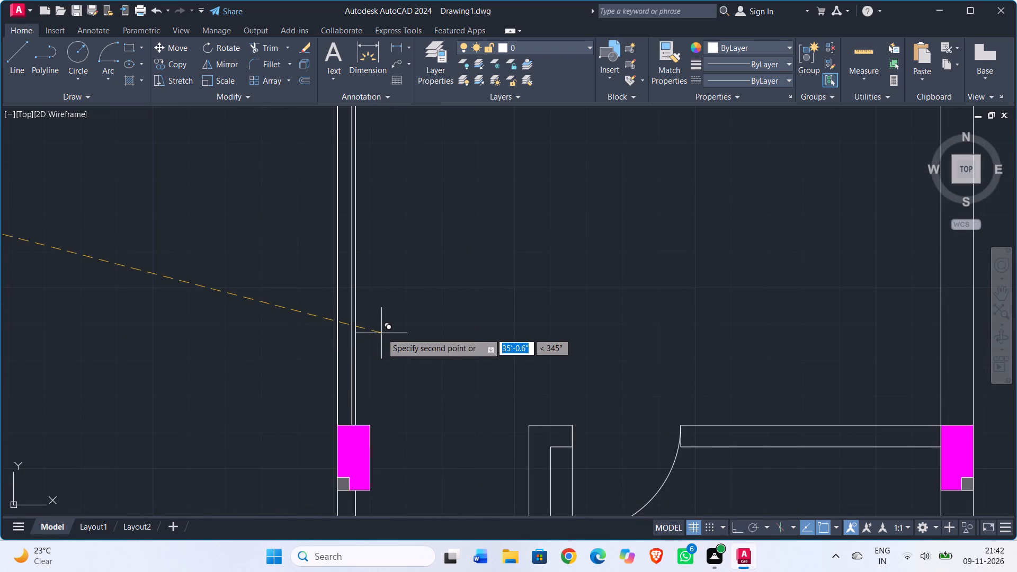
scroll(382, 335, down, 2)
key(Escape)
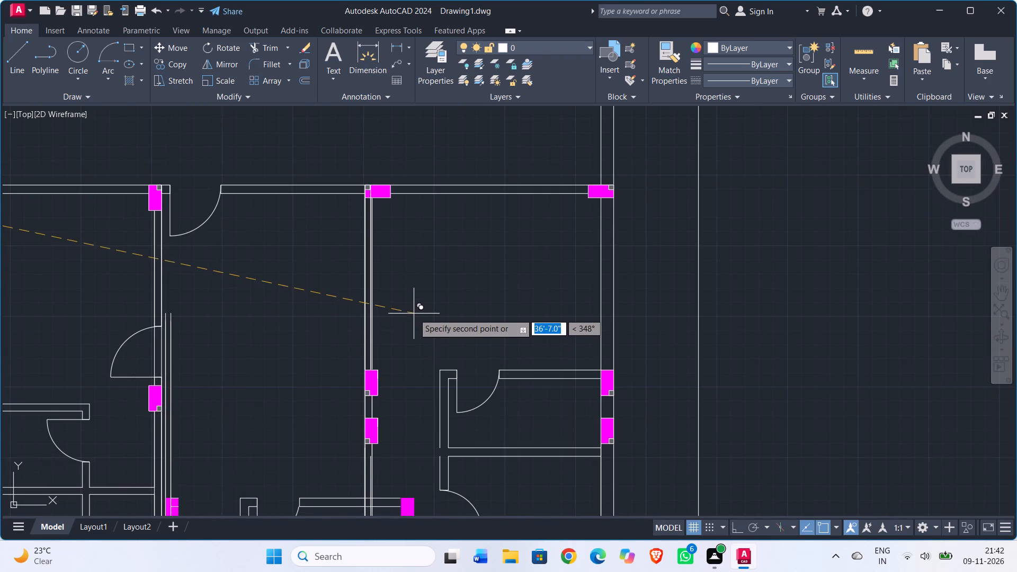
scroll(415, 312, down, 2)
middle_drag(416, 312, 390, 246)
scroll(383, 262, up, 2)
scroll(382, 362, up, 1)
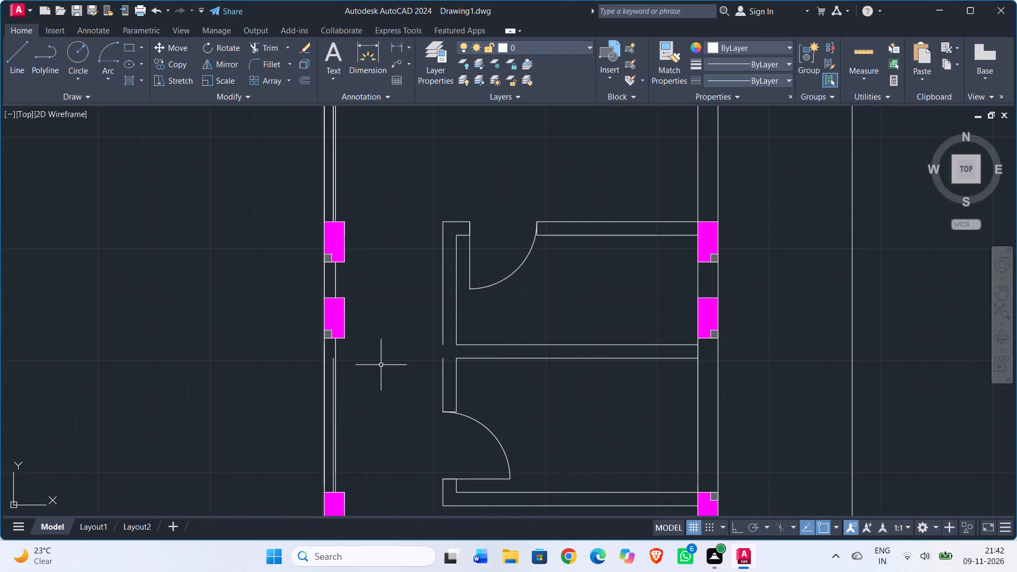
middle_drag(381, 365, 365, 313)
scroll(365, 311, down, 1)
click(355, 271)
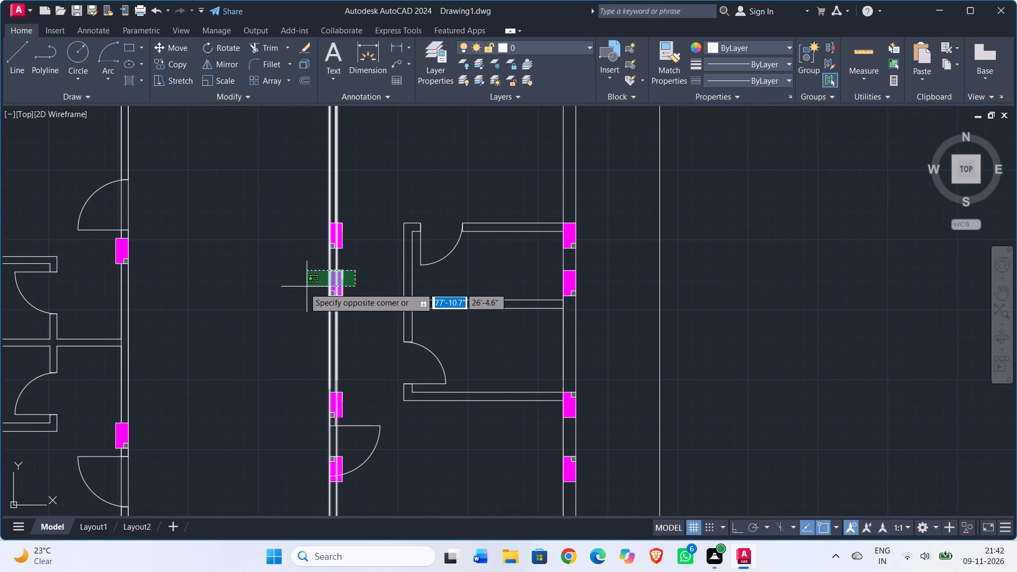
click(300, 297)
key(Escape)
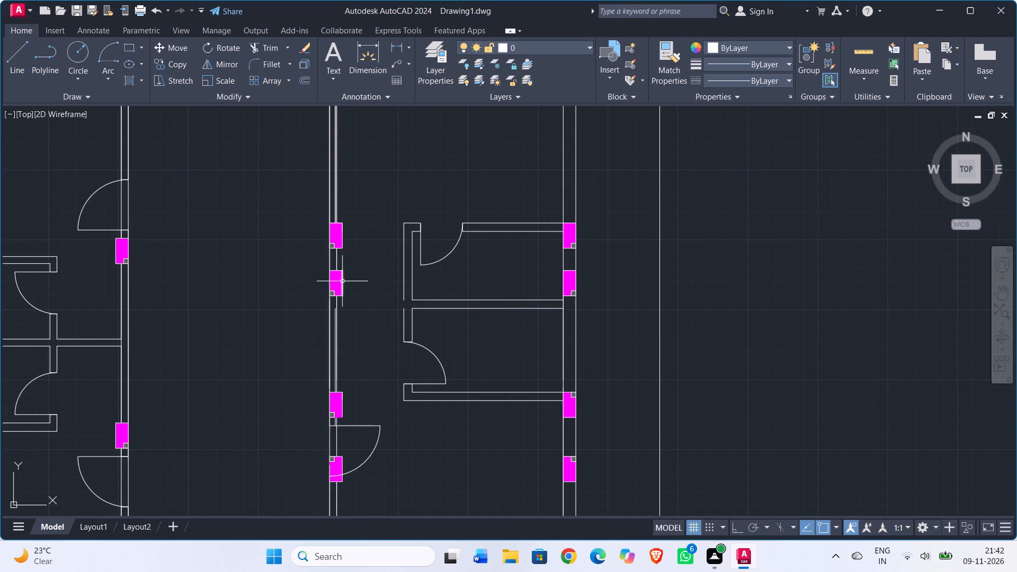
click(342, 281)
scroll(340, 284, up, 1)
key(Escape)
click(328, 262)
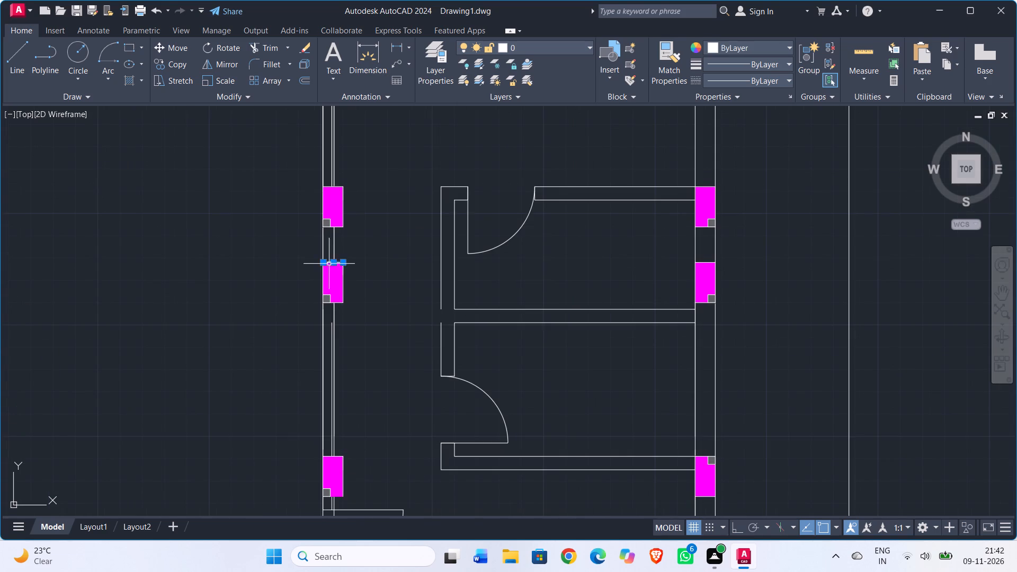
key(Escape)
Delete the old column just below the copied upper column on the right-hand room's left wall.
drag(312, 256, 321, 262)
click(409, 319)
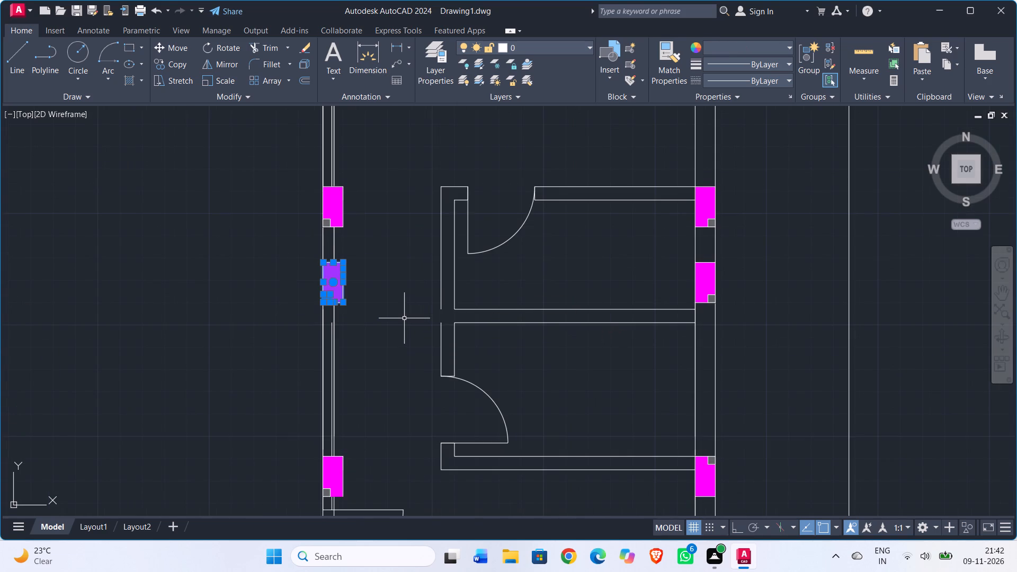
key(Delete)
scroll(395, 309, down, 1)
middle_drag(386, 307, 329, 289)
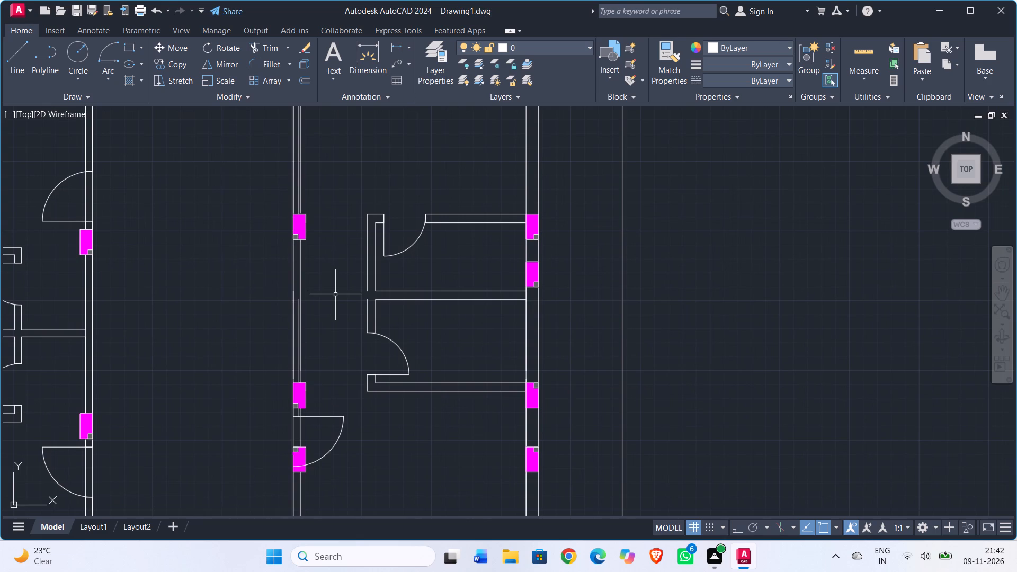
Measure the clear dimensions of the space below the copied toilet block in the lower right-hand room.
scroll(335, 294, down, 1)
click(855, 52)
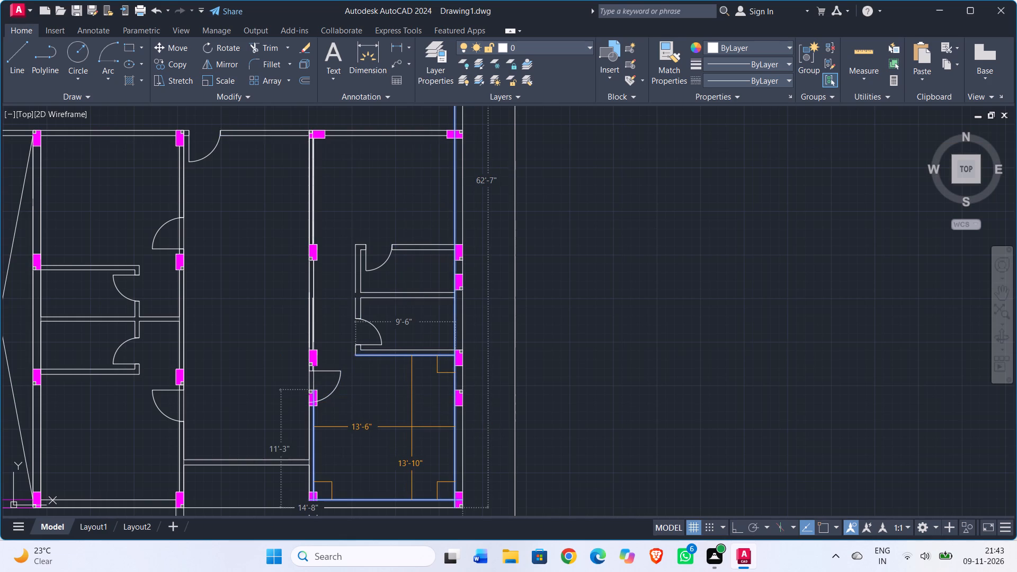
middle_drag(413, 428, 363, 433)
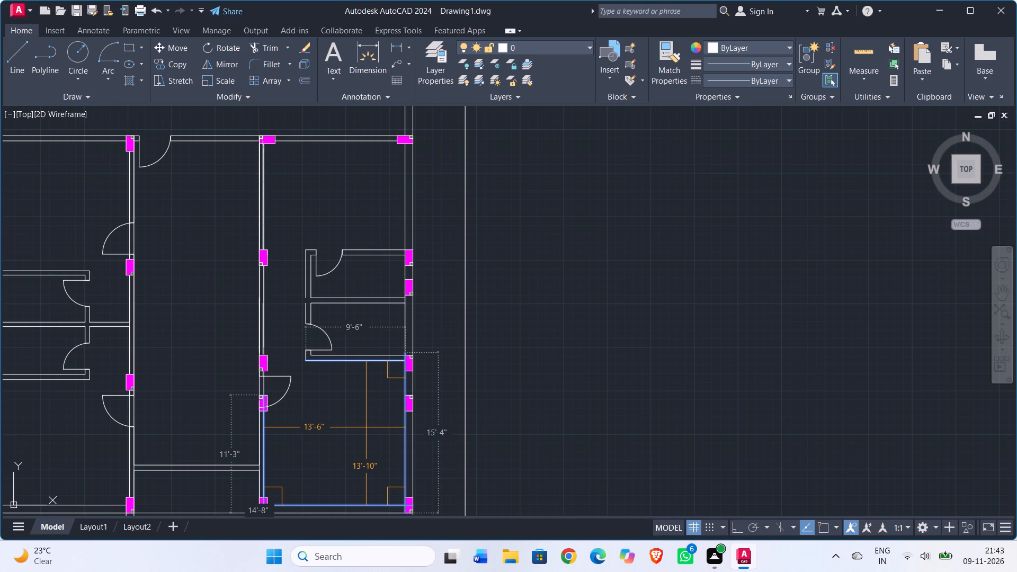
key(Escape)
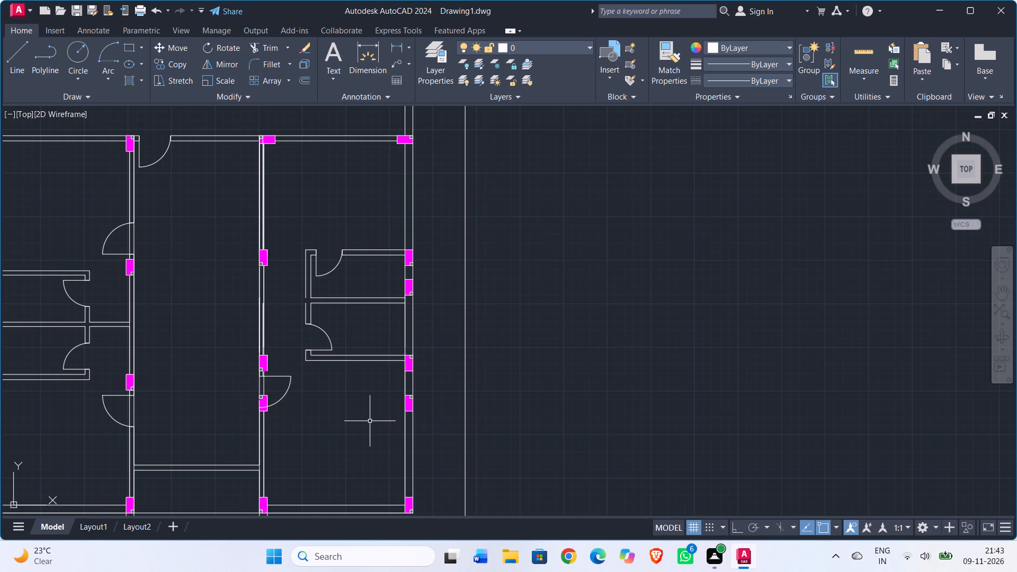
Undo the column deletion and the toilet block copy in the lower right-hand room.
key(ctrl+z)
key(ctrl+z)
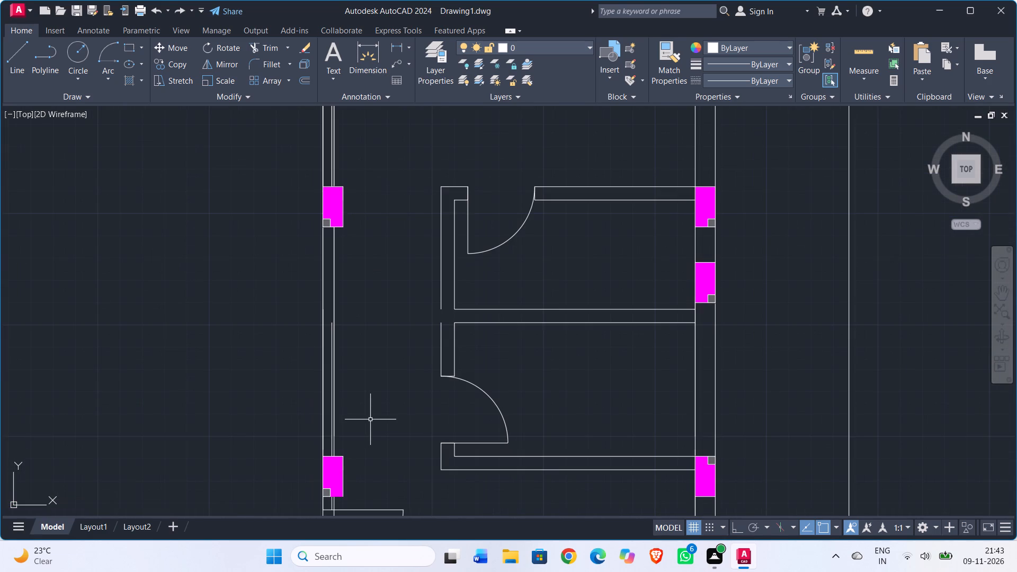
key(ctrl+z)
key(ctrl+z)
key(ctrl+z)
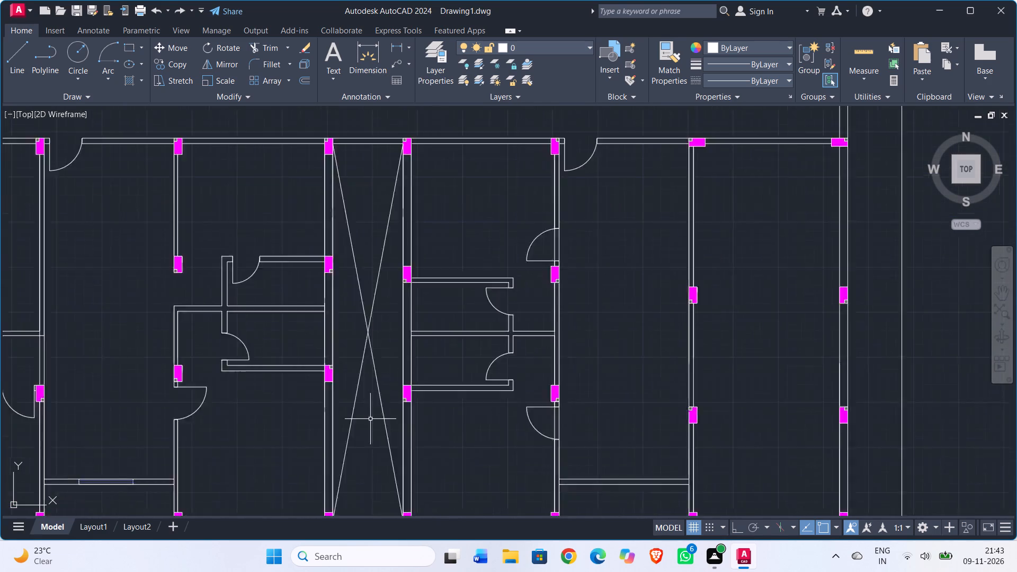
Offset the inner face line of the lower right-hand room's upper wall 10'5" downward into the room.
scroll(435, 419, down, 2)
middle_drag(442, 423, 302, 372)
scroll(481, 297, up, 2)
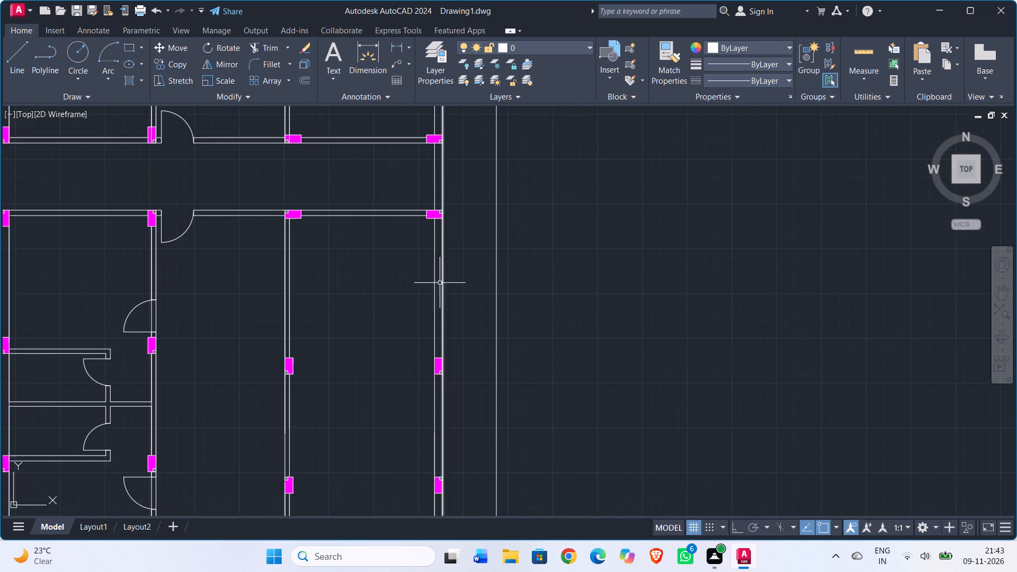
scroll(400, 269, up, 1)
text(off)
key(Return)
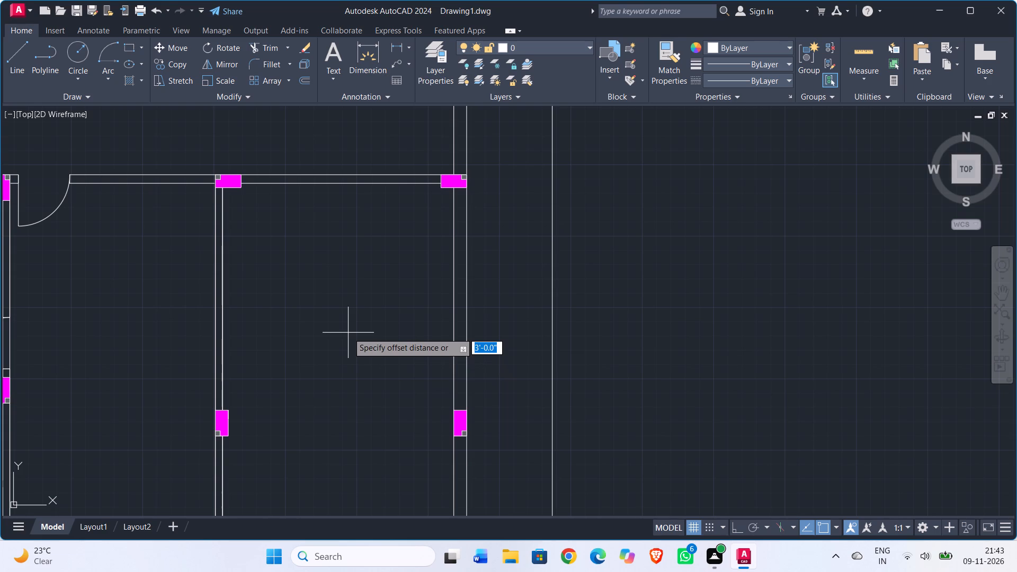
text(10'5")
key(Return)
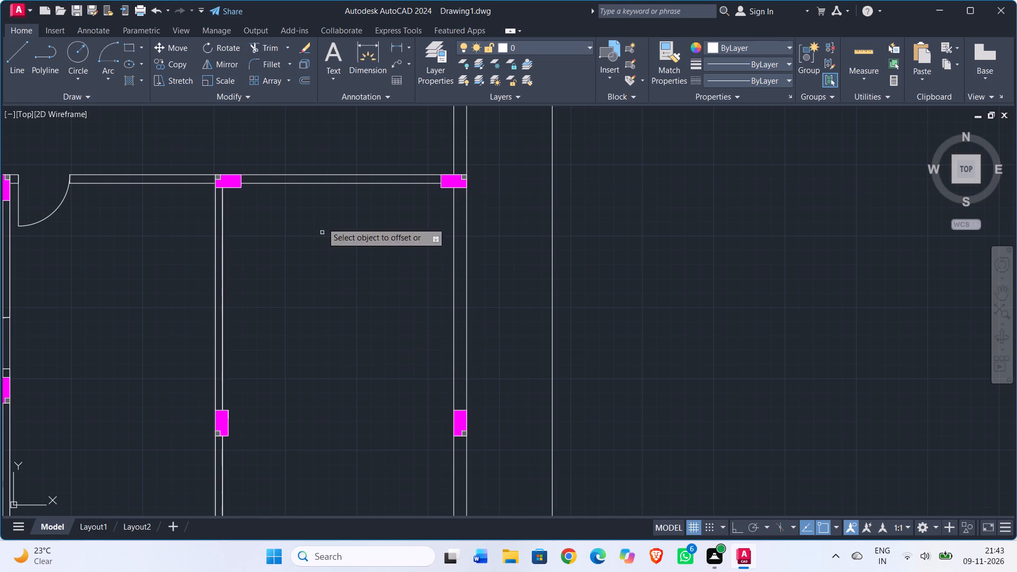
click(331, 183)
click(325, 288)
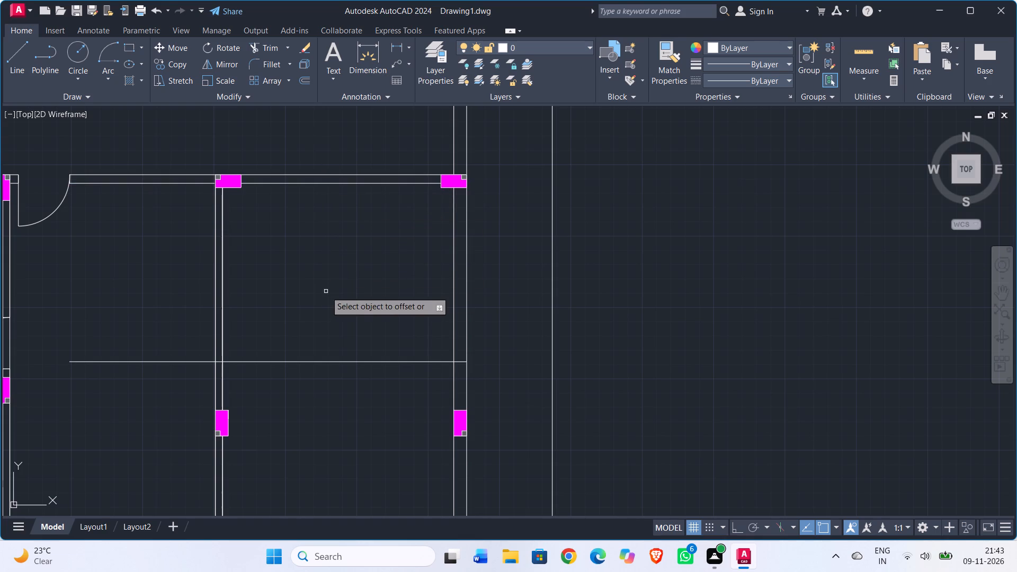
key(Escape)
Trim the part of the offset line that extends past the room's left wall into the neighbouring room.
text(tr)
key(Return)
drag(160, 332, 162, 339)
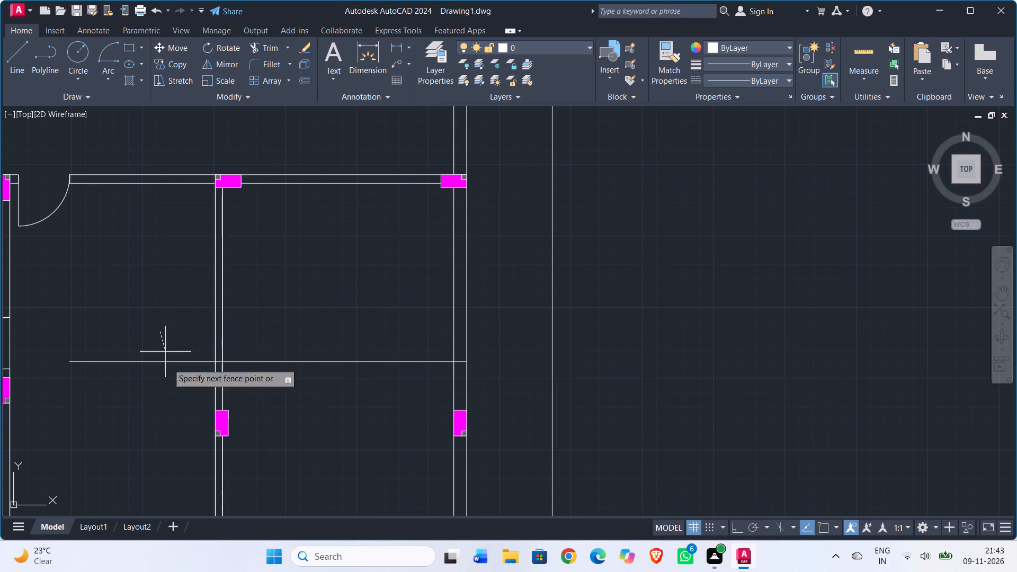
click(168, 406)
scroll(385, 347, down, 2)
middle_drag(370, 399, 343, 328)
key(Escape)
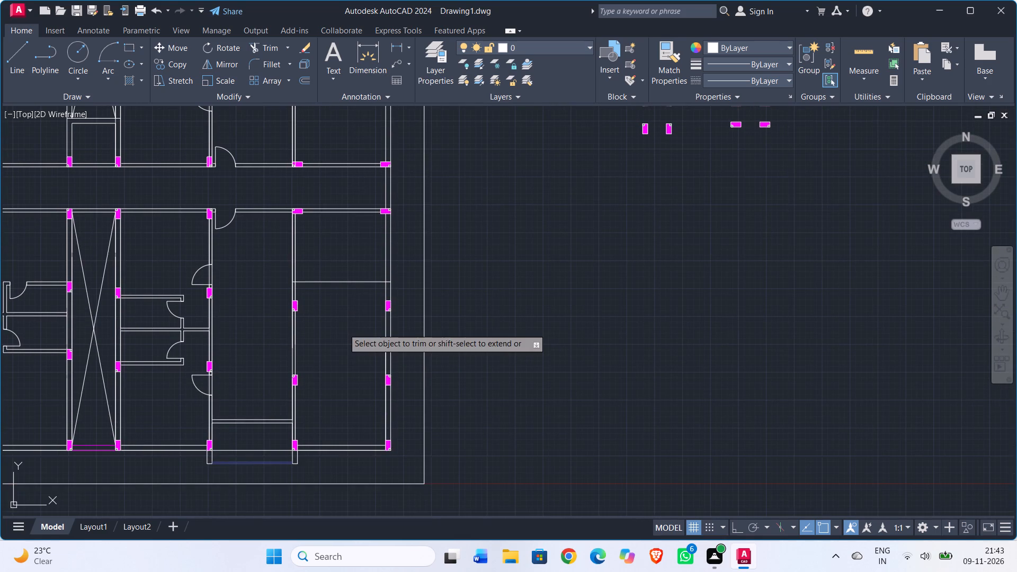
Offset the new horizontal line 6" downward to form the upper partition wall.
scroll(343, 328, up, 2)
text(off)
key(Return)
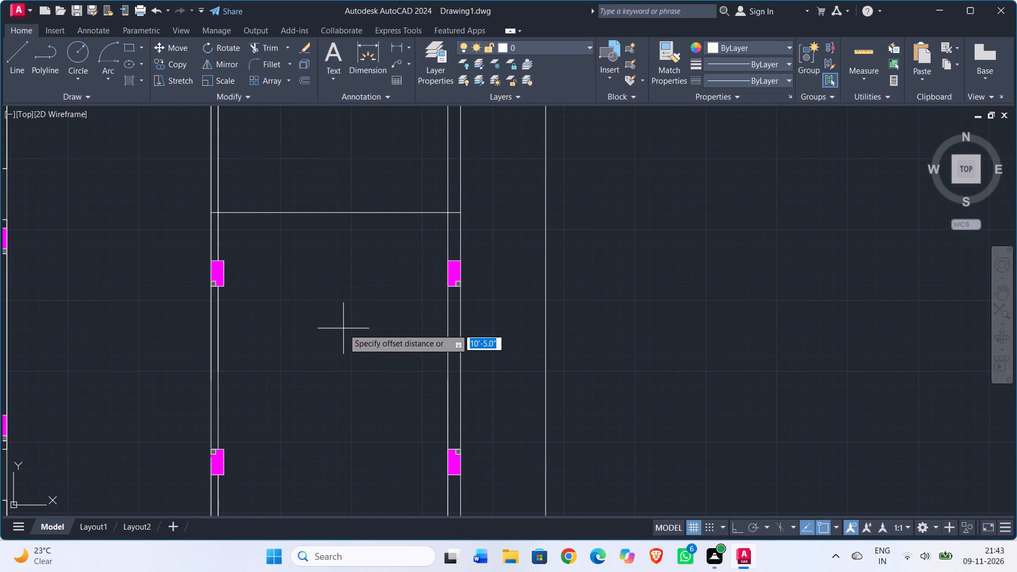
key(6)
key(shift+quotedbl)
key(Return)
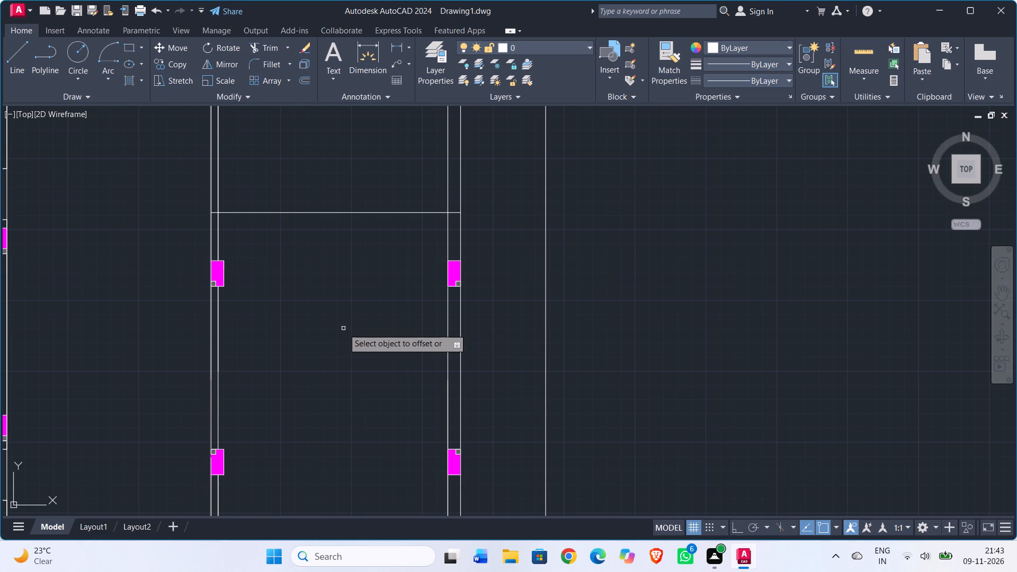
click(350, 210)
click(352, 254)
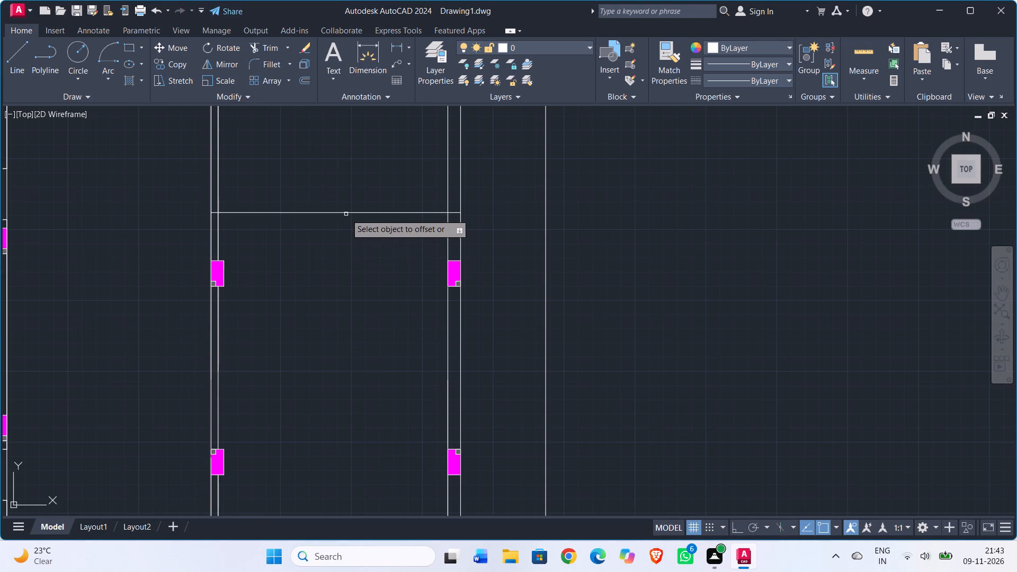
drag(346, 213, 346, 218)
click(344, 262)
key(Escape)
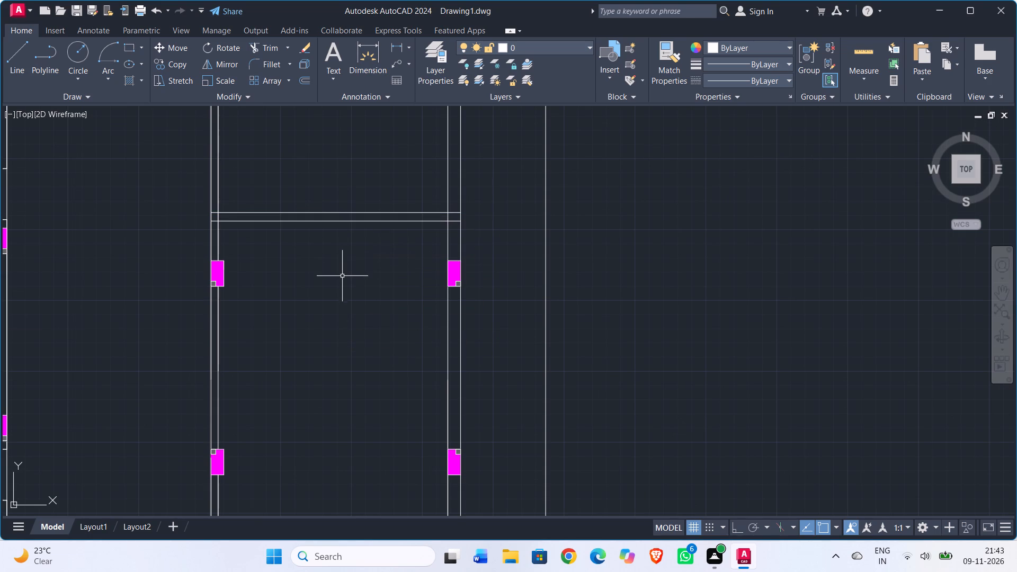
Offset the lower line of the upper partition 4'1" downward.
text(of)
key(f)
key(Return)
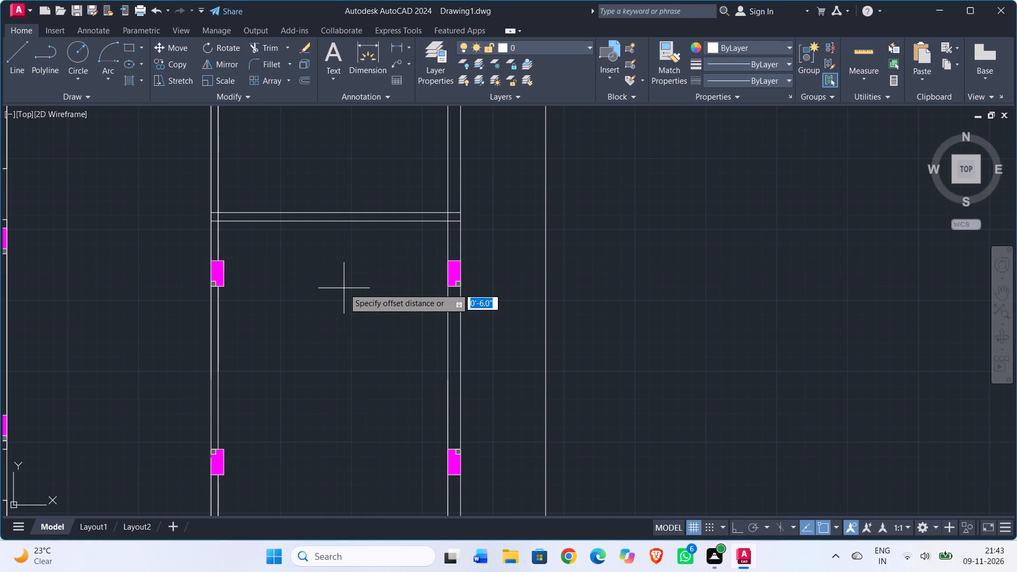
text(4'1")
key(Return)
click(343, 221)
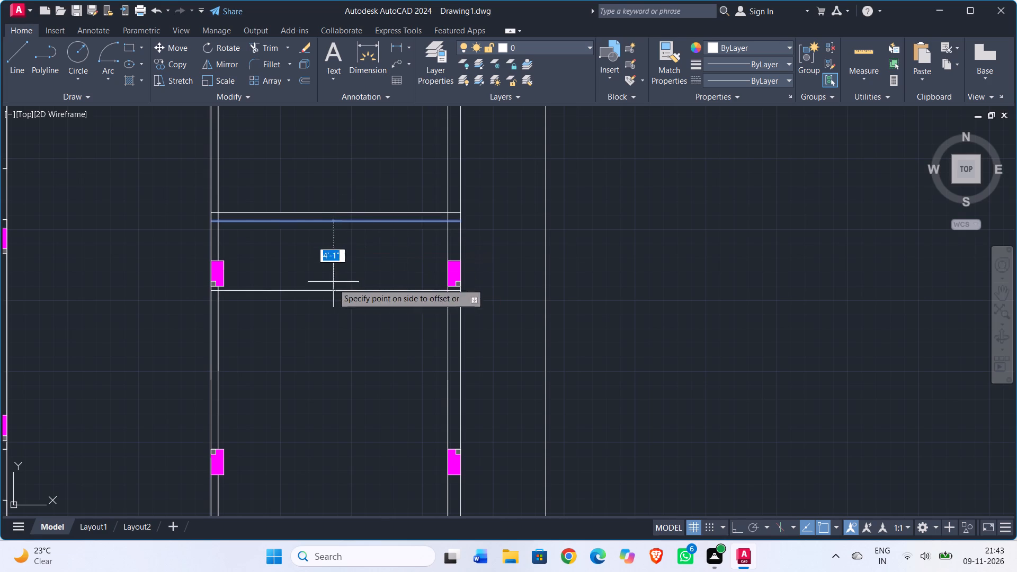
click(333, 285)
key(Escape)
Offset the newest horizontal line 5" downward to form the middle partition wall.
text(off)
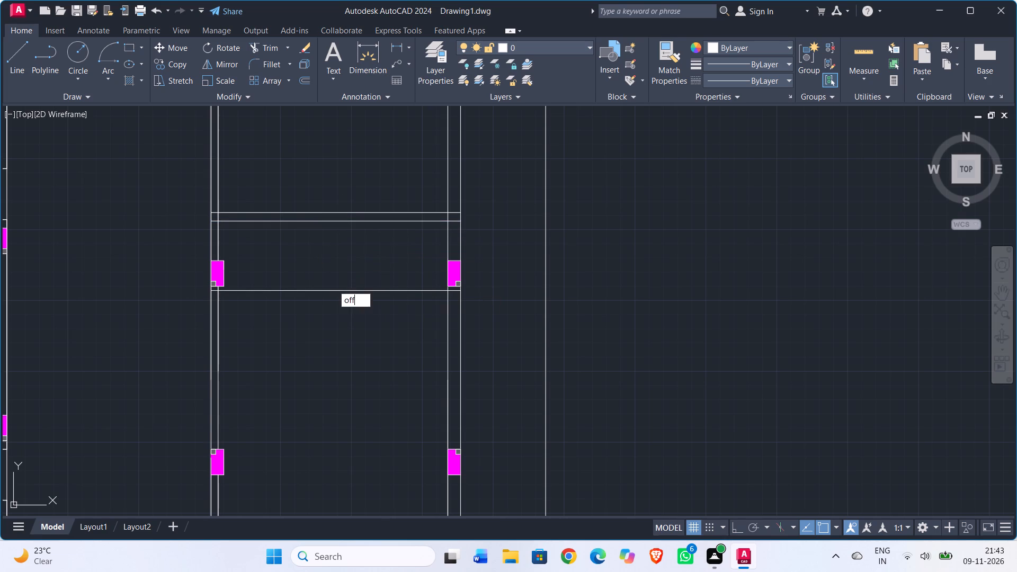
key(Return)
text(5")
key(Return)
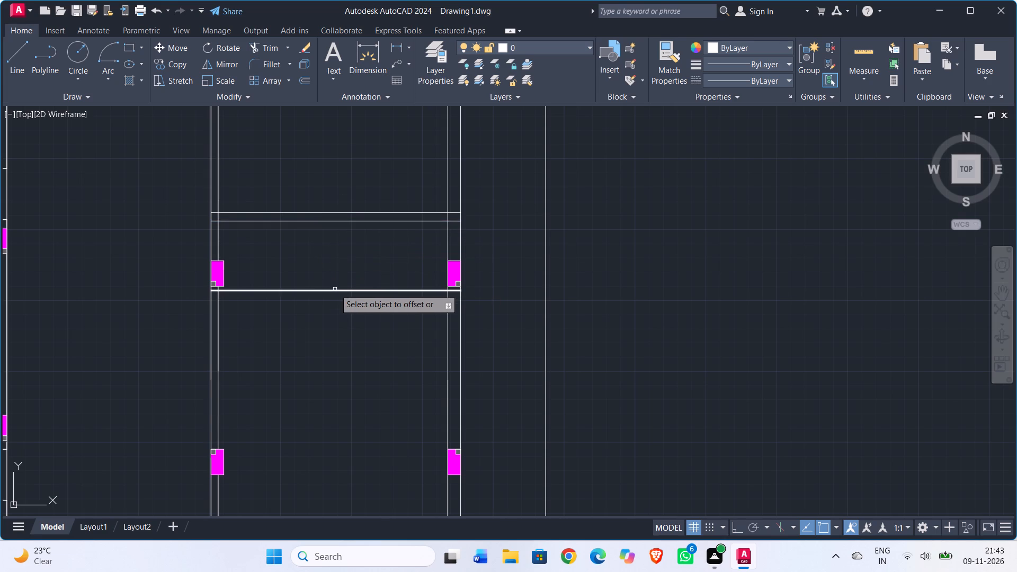
click(335, 289)
click(334, 330)
key(Escape)
key(Escape)
Offset the lower line of the middle partition 5' downward.
text(off)
key(Return)
text(5')
key(Return)
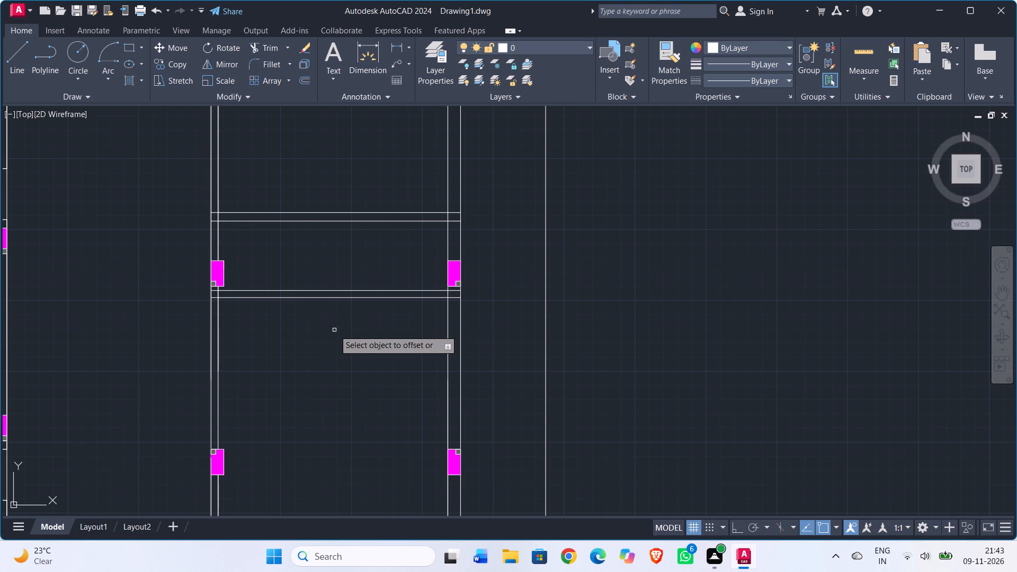
click(349, 297)
drag(347, 337, 347, 343)
key(Escape)
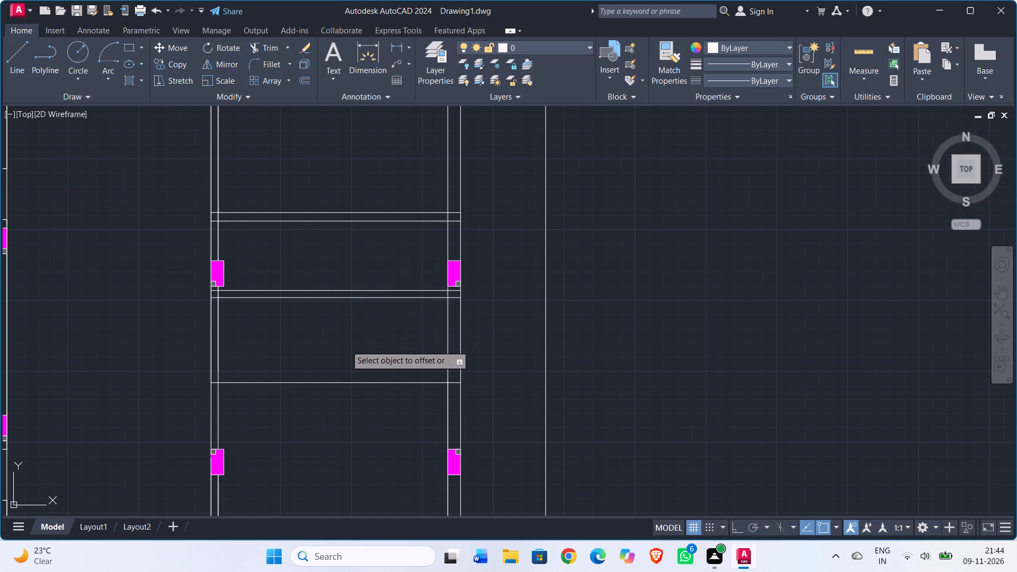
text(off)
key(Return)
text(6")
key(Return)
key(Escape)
Offset the lowest horizontal line 5" downward to form the lower partition wall.
text(off)
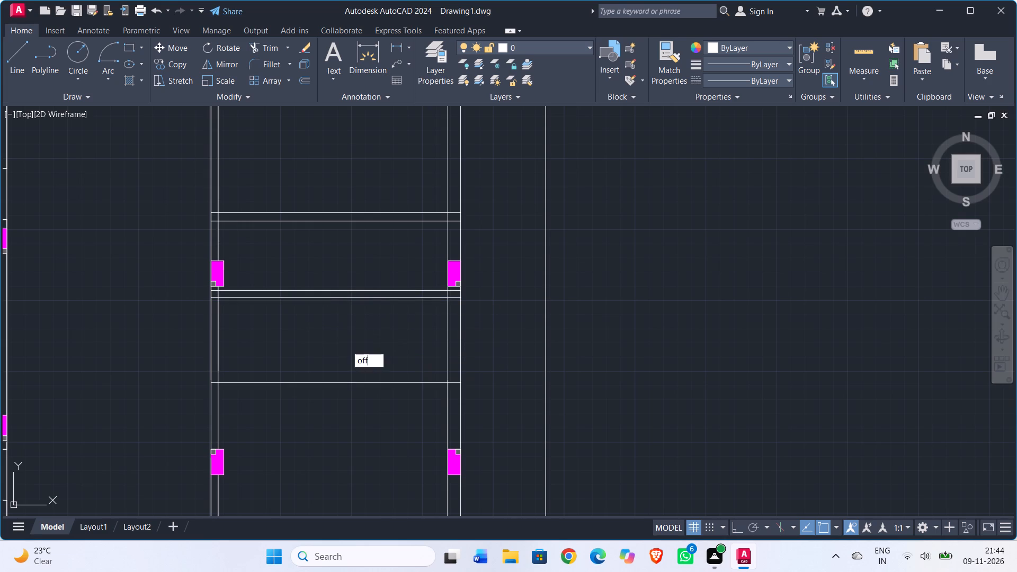
key(Return)
text(5")
key(Return)
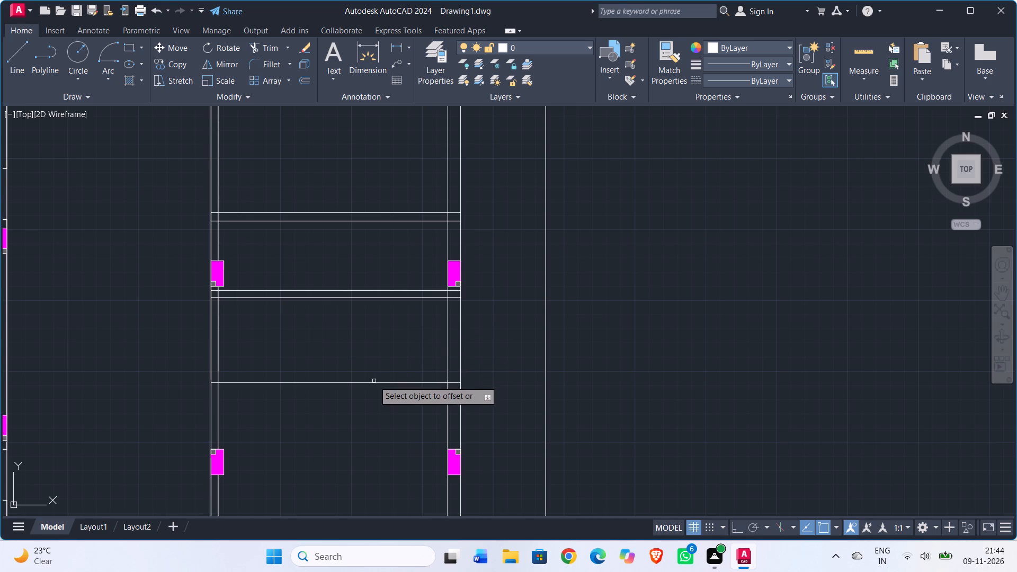
click(374, 381)
click(369, 422)
key(Escape)
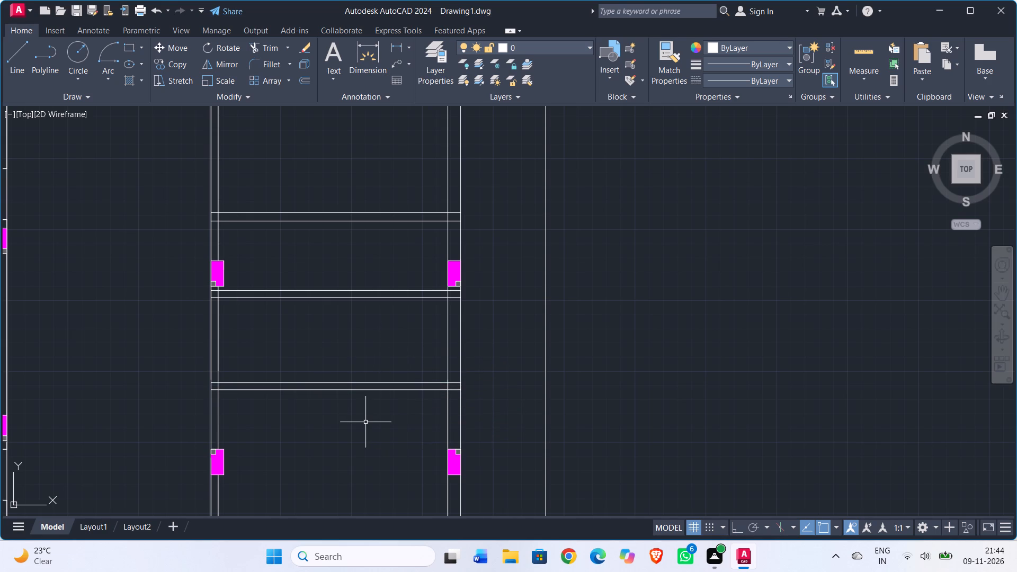
Offset the inner line of the room's right wall 9' toward the left wall.
text(off)
key(Return)
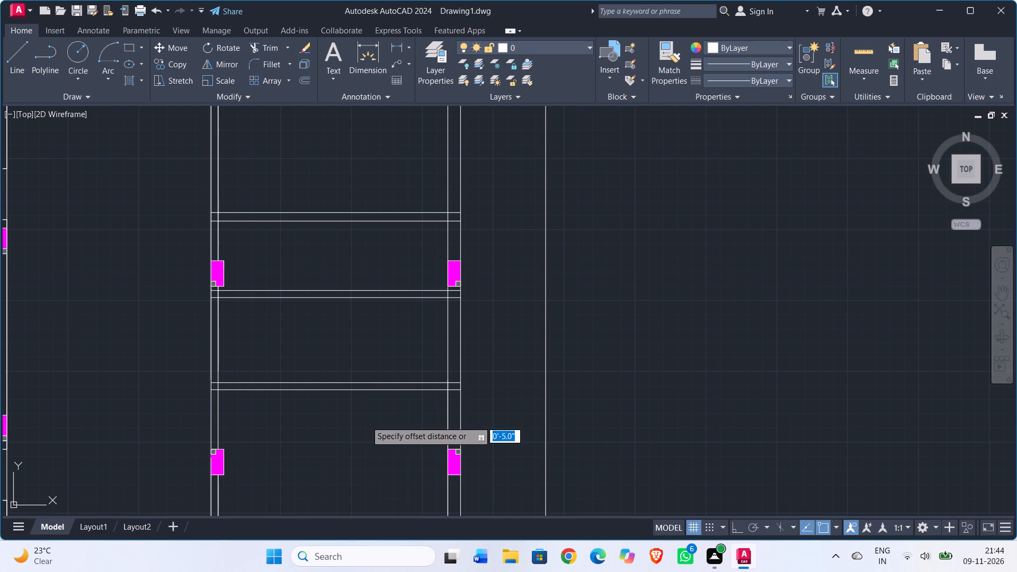
key(9)
key(apostrophe)
key(Return)
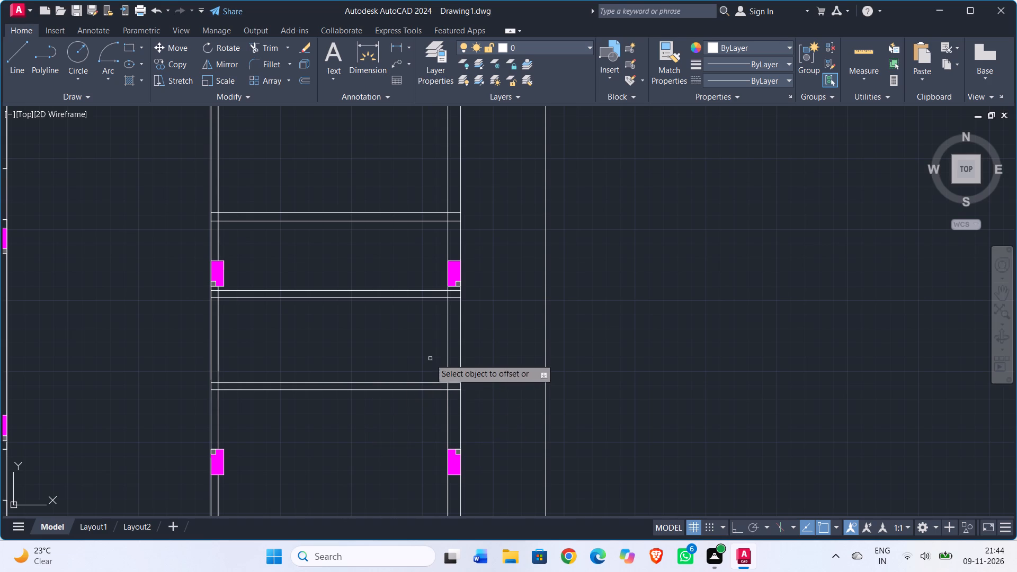
drag(447, 351, 436, 351)
click(332, 352)
key(Escape)
Trim the new vertical line where it crosses the upper and lower partition walls.
text(tr)
key(Return)
scroll(289, 220, up, 1)
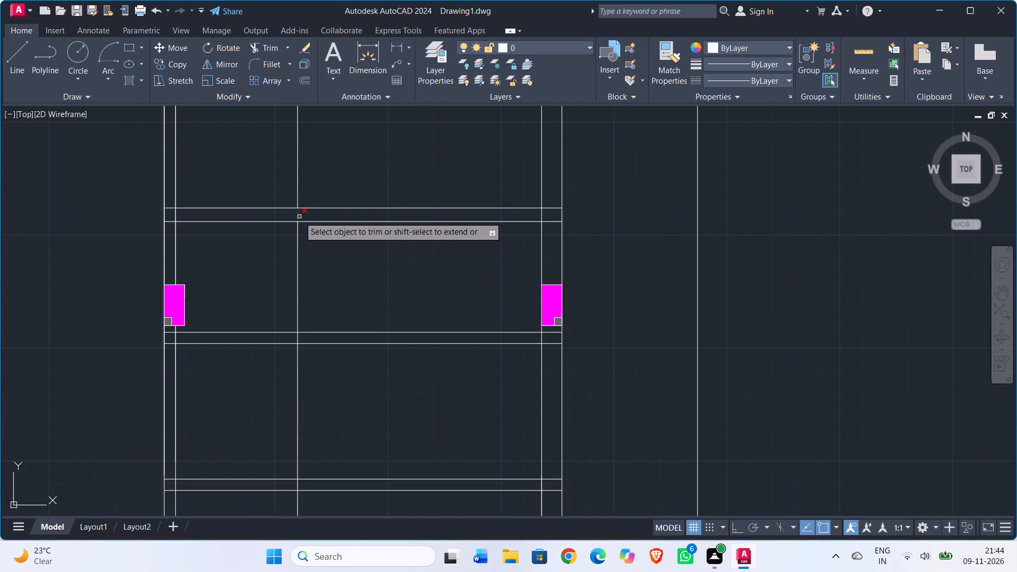
click(299, 216)
scroll(334, 282, down, 1)
scroll(309, 414, up, 1)
click(312, 407)
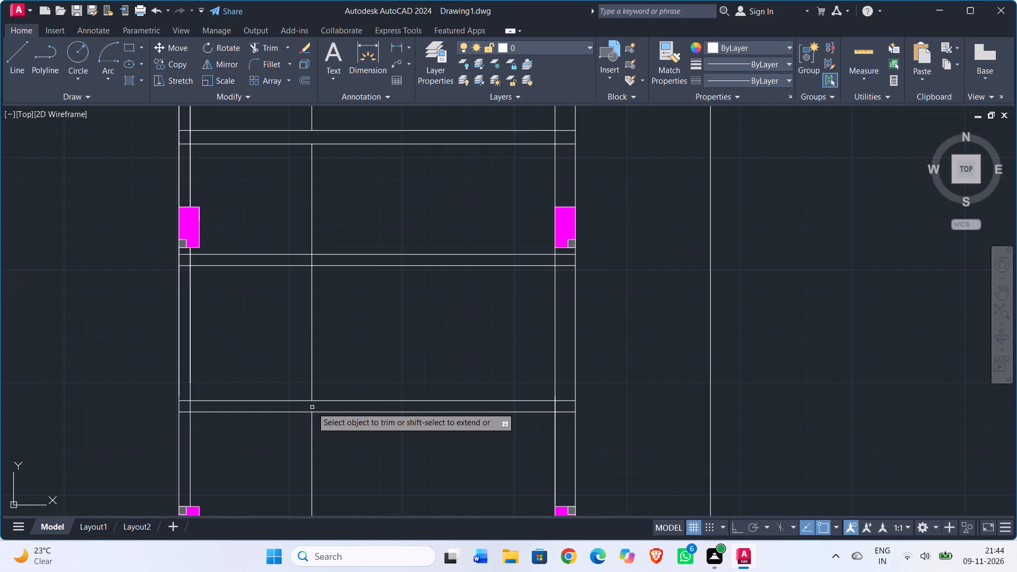
key(Escape)
Select the leftover piece of the new vertical line below the lower partition.
click(311, 422)
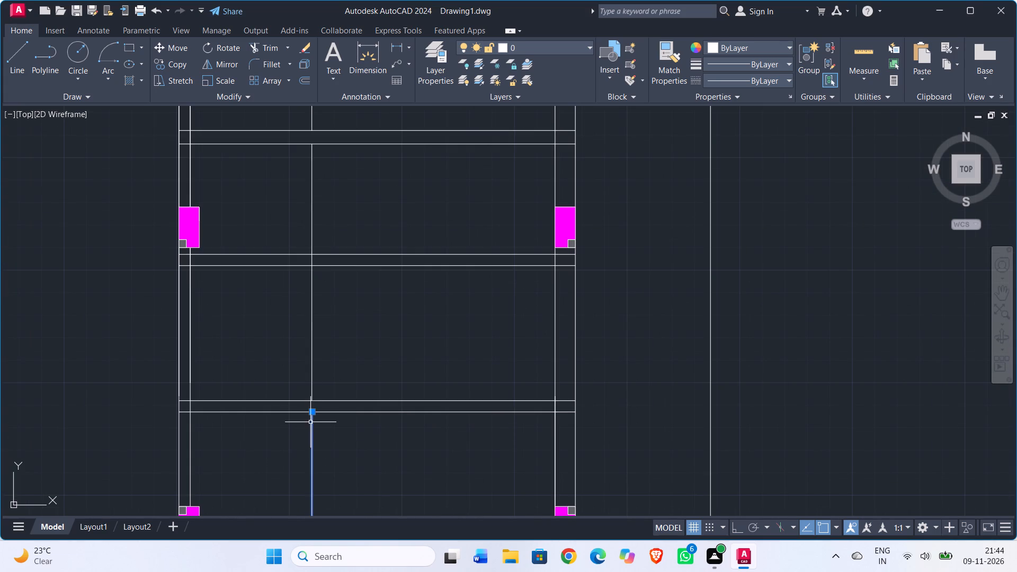
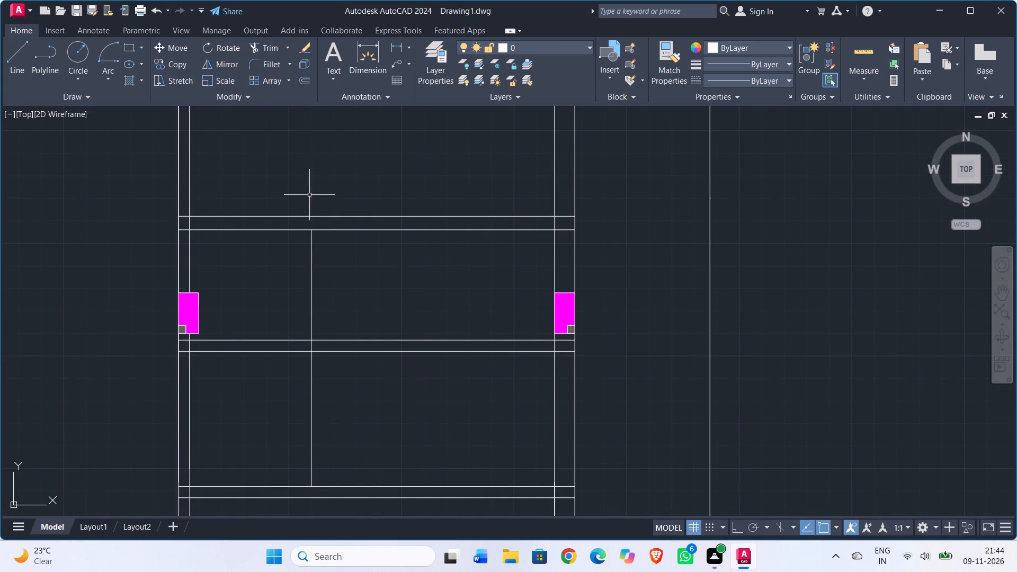
Offset the room's vertical partition line 6" toward the left wall to form the partition's second face.
scroll(348, 291, down, 1)
middle_drag(348, 292, 315, 243)
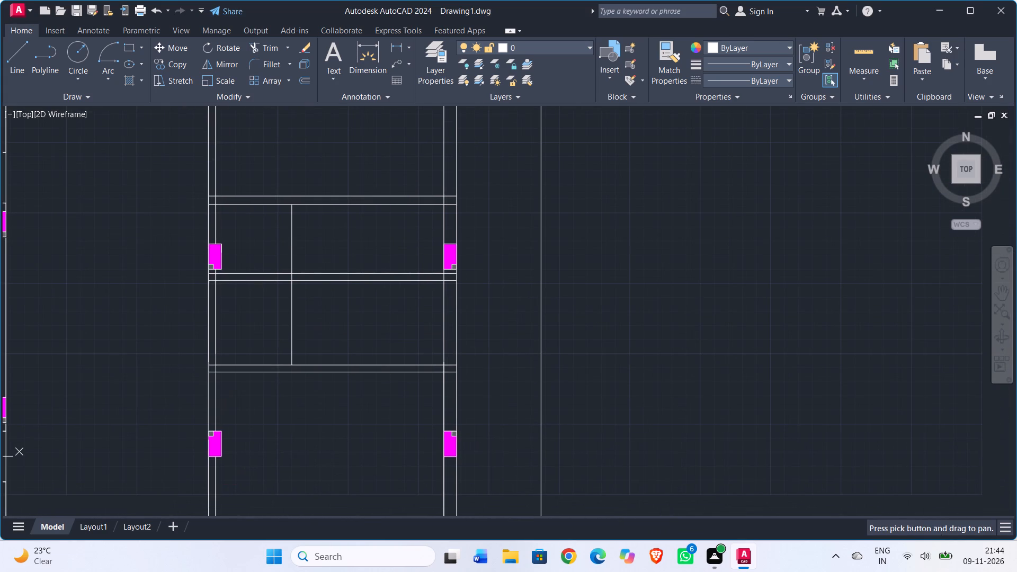
scroll(301, 250, up, 1)
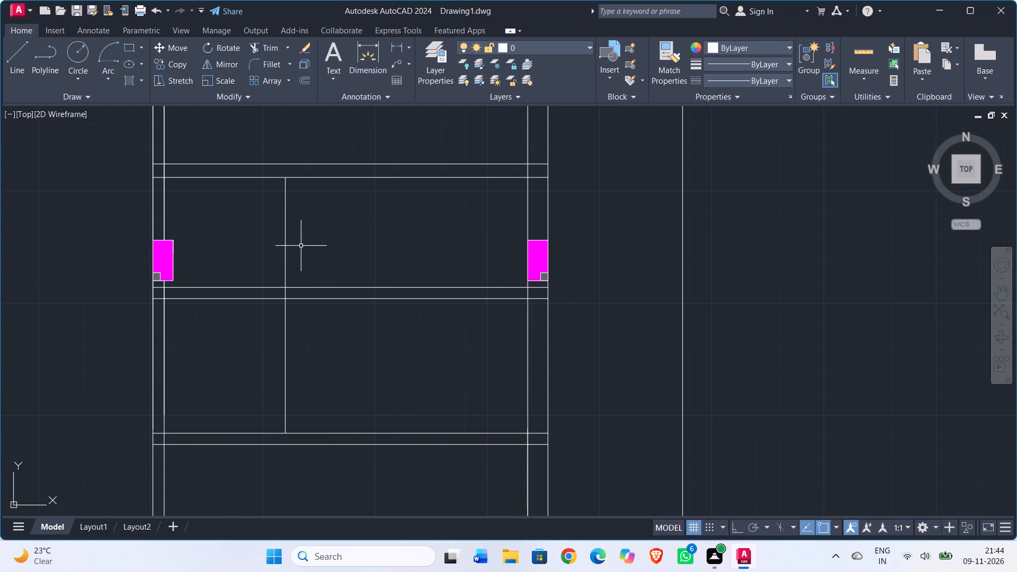
text(off)
key(Return)
text(6")
key(Return)
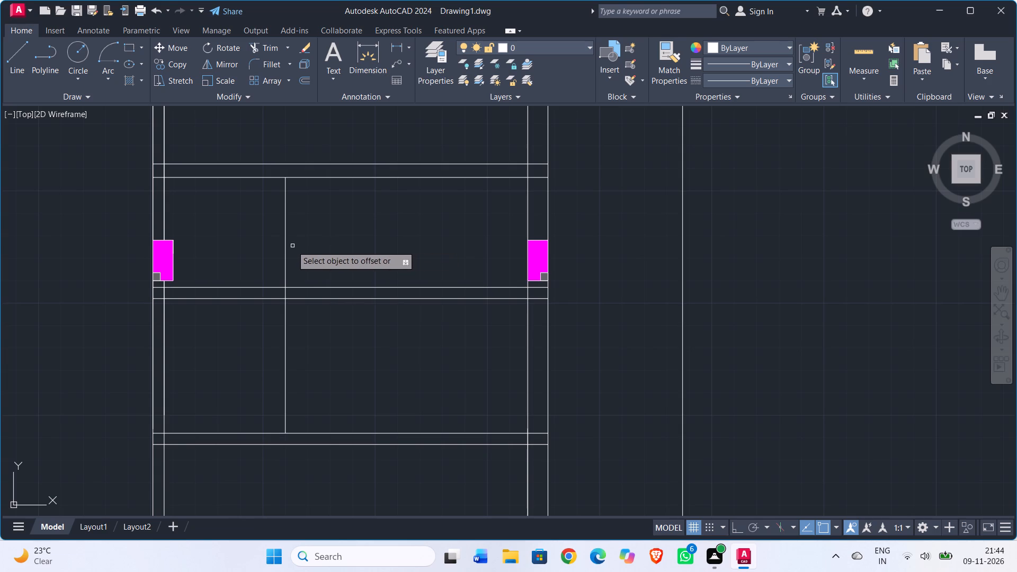
click(286, 246)
click(238, 241)
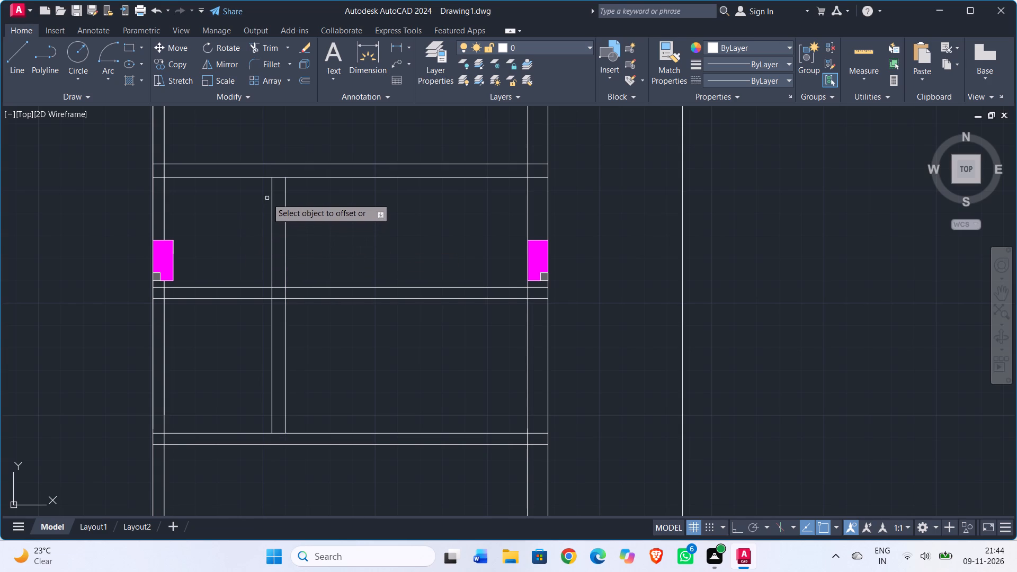
shift+click(272, 194)
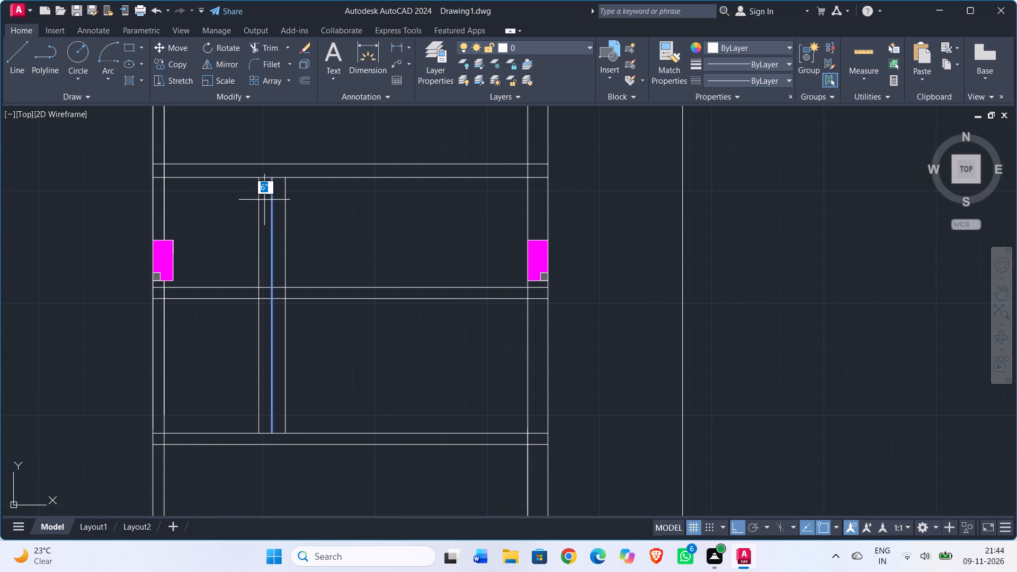
key(Escape)
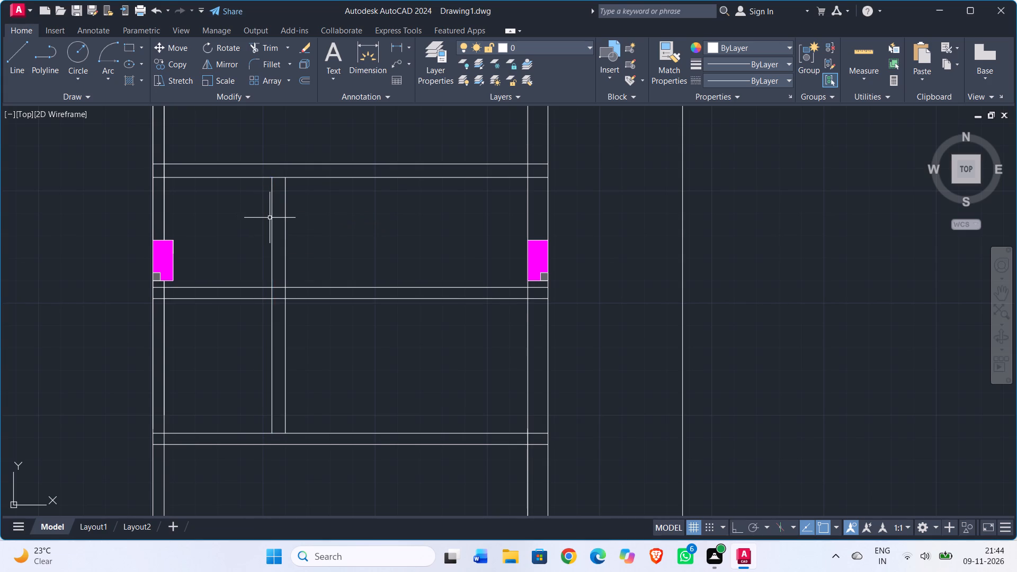
Extend the new vertical line at both ends to the outer lines of the upper and lower partition walls.
text(tr)
key(Return)
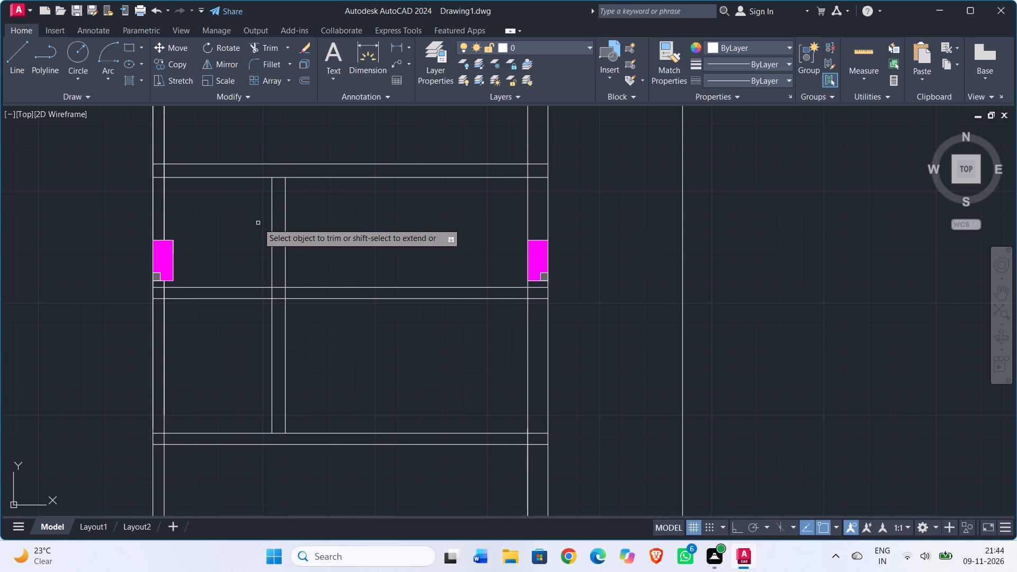
shift+click(273, 205)
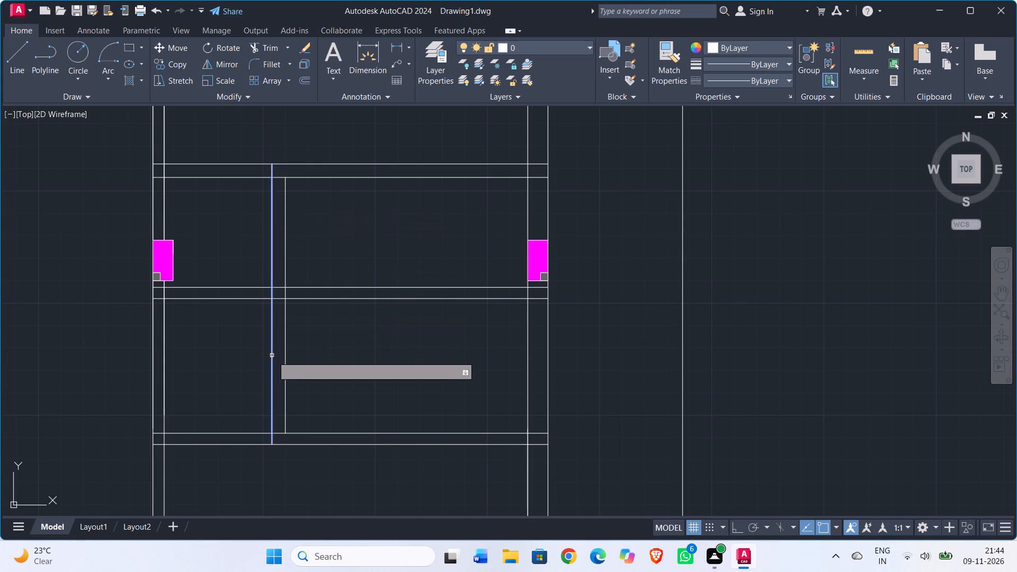
shift+click(271, 363)
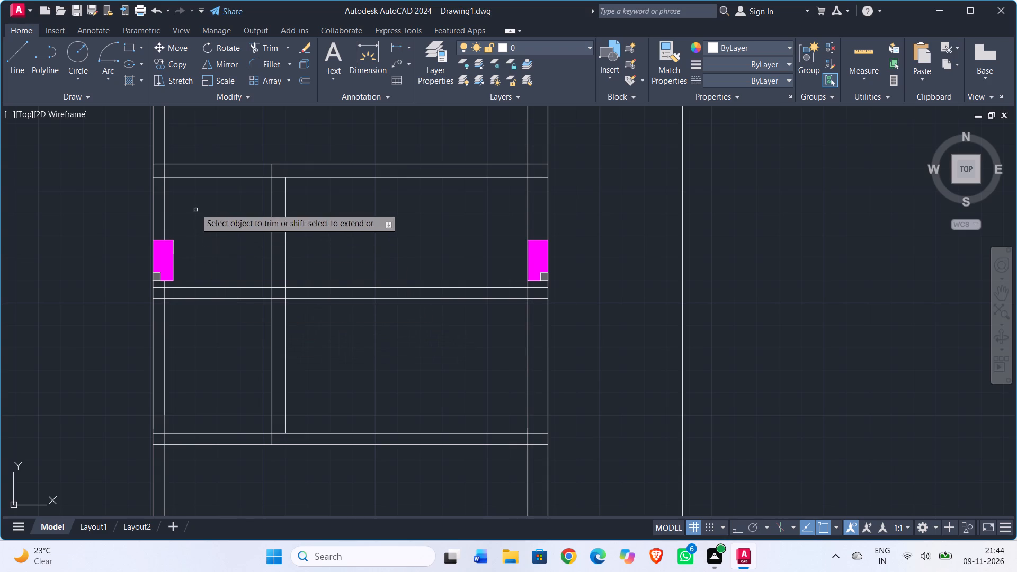
Trim the upper and lower partition lines left of the vertical partition, and the left wall between the upper partition and the column below.
click(216, 156)
click(221, 217)
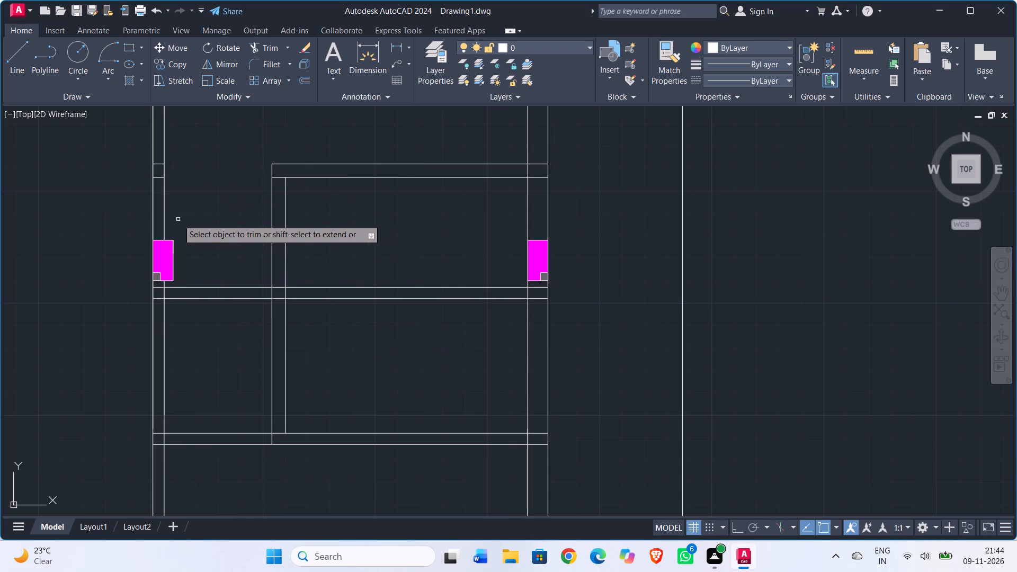
click(177, 226)
click(131, 215)
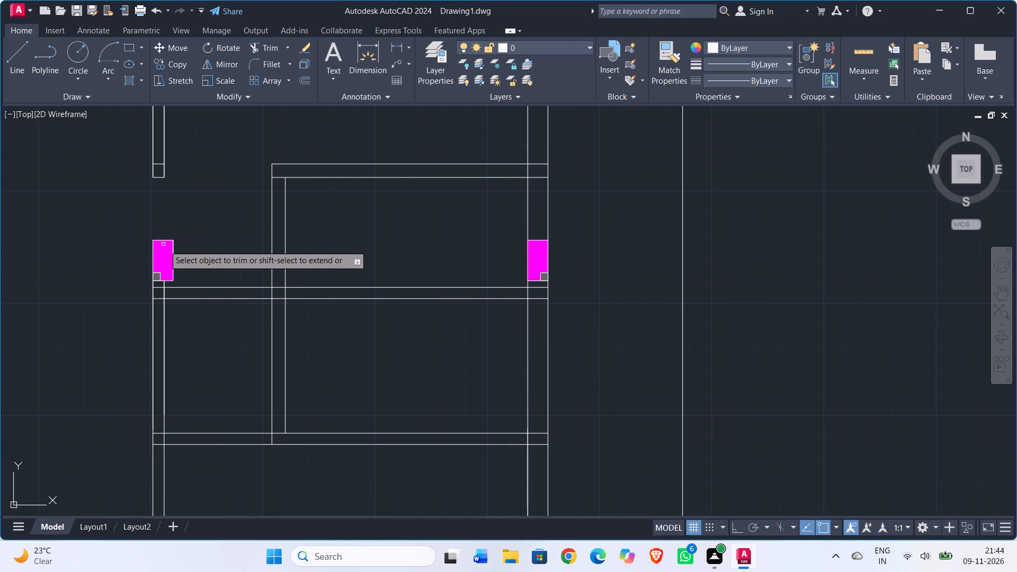
click(207, 426)
click(209, 471)
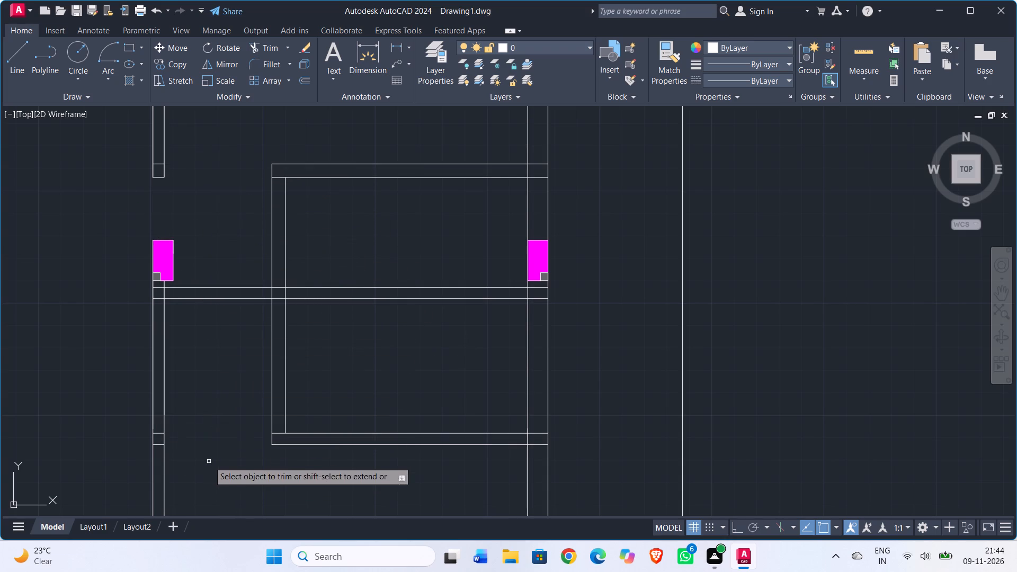
middle_drag(208, 448, 211, 391)
key(Escape)
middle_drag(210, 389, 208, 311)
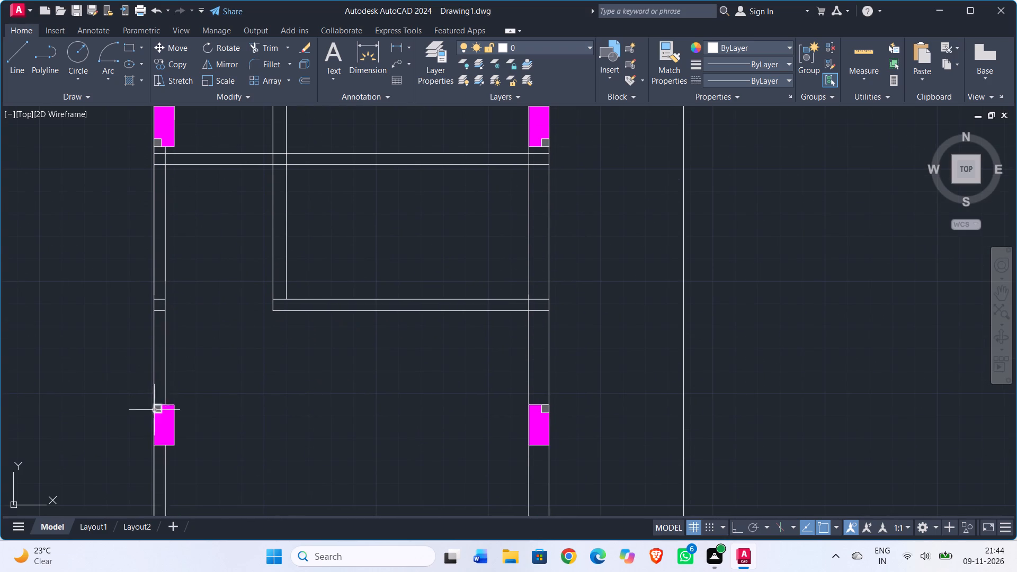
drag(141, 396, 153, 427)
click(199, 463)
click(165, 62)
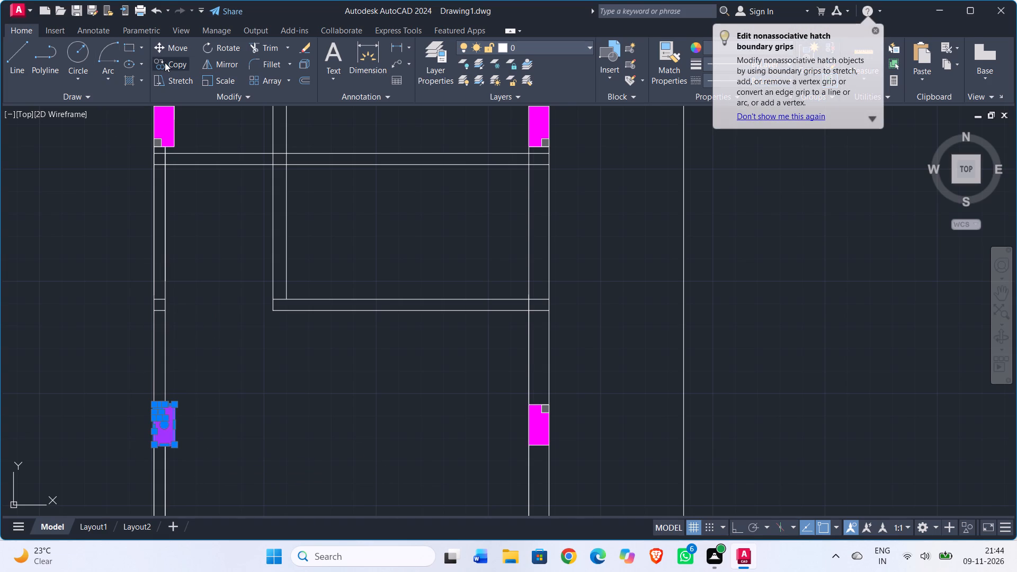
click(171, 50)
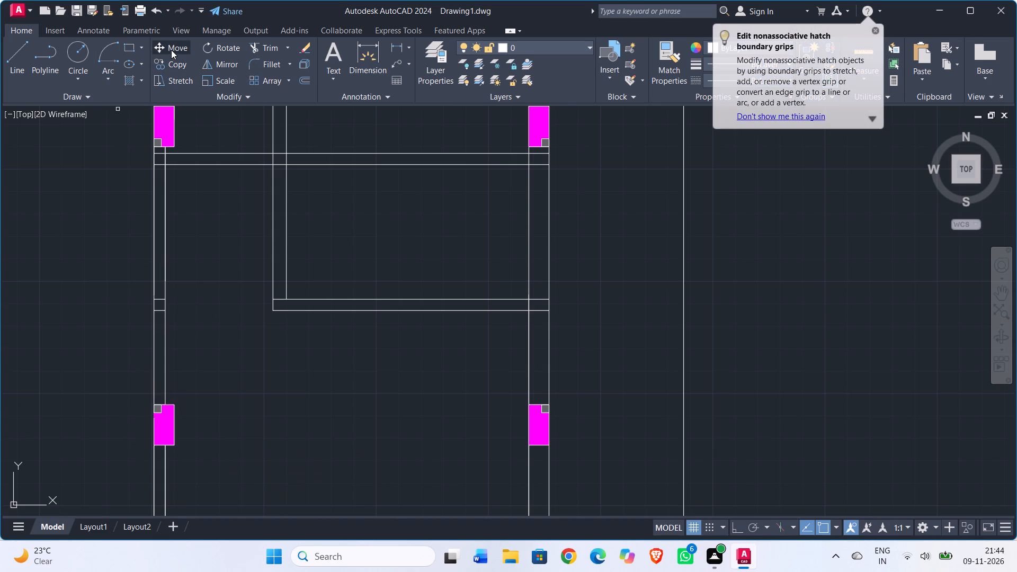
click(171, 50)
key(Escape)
Move the left wall's lower column up so its top-left corner meets the lower partition's upper line on the outer wall face.
drag(135, 390, 142, 412)
drag(184, 467, 185, 460)
click(181, 44)
scroll(173, 370, up, 2)
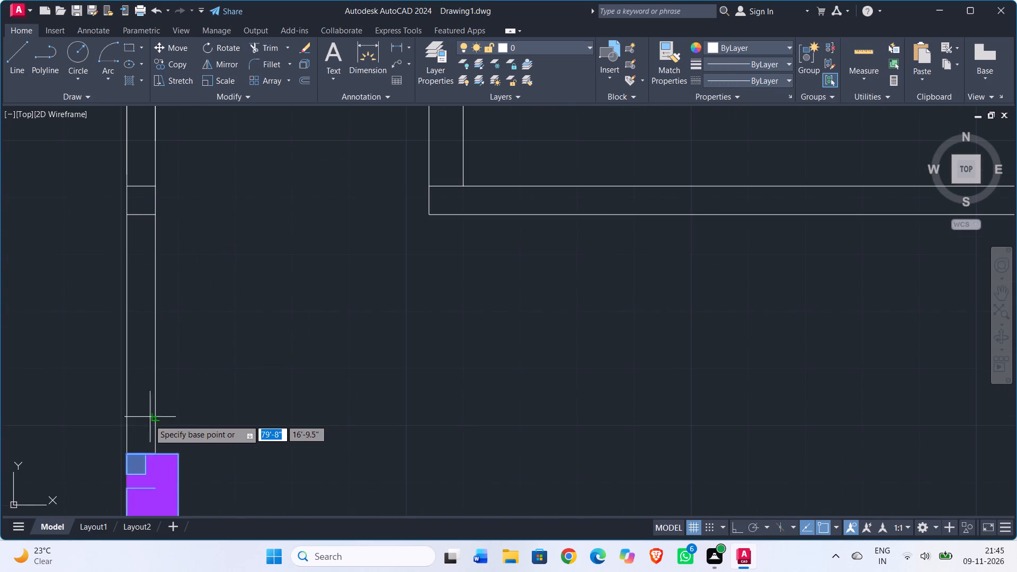
click(124, 453)
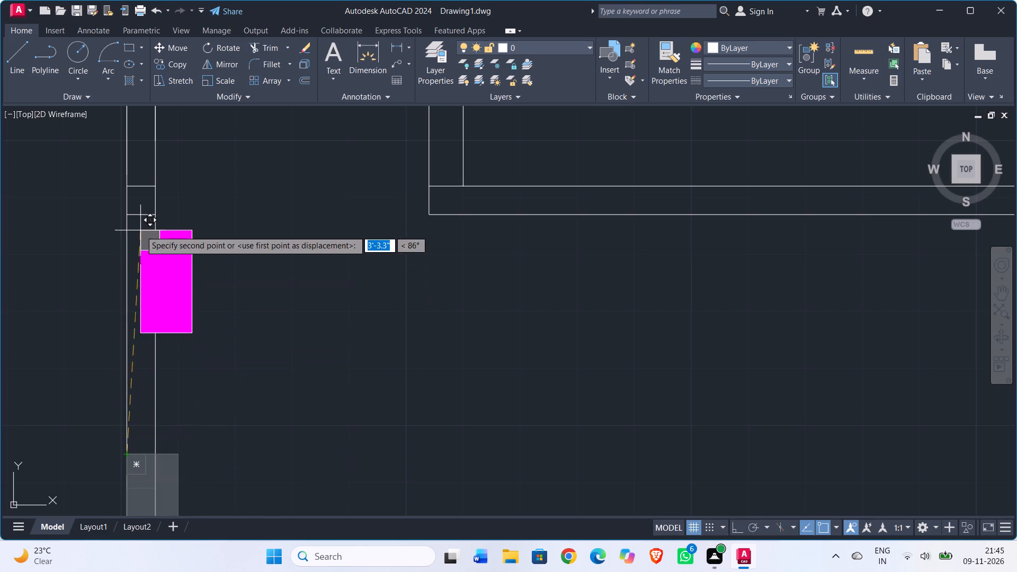
click(123, 189)
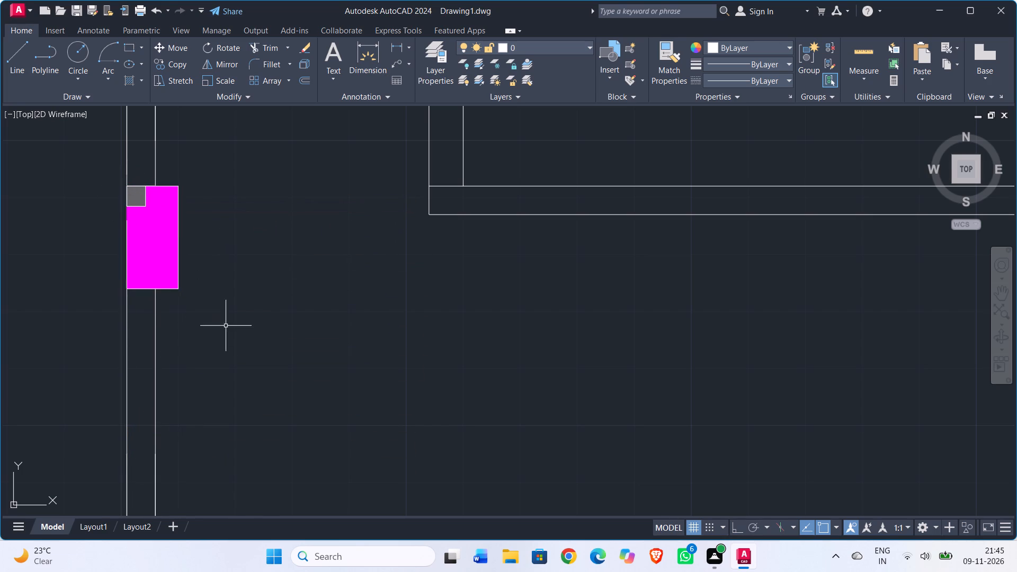
Move the left wall's column above the middle partition up so its bottom-left corner sits on the cut end of the wall.
scroll(228, 327, down, 4)
middle_drag(245, 317, 242, 359)
scroll(227, 264, up, 3)
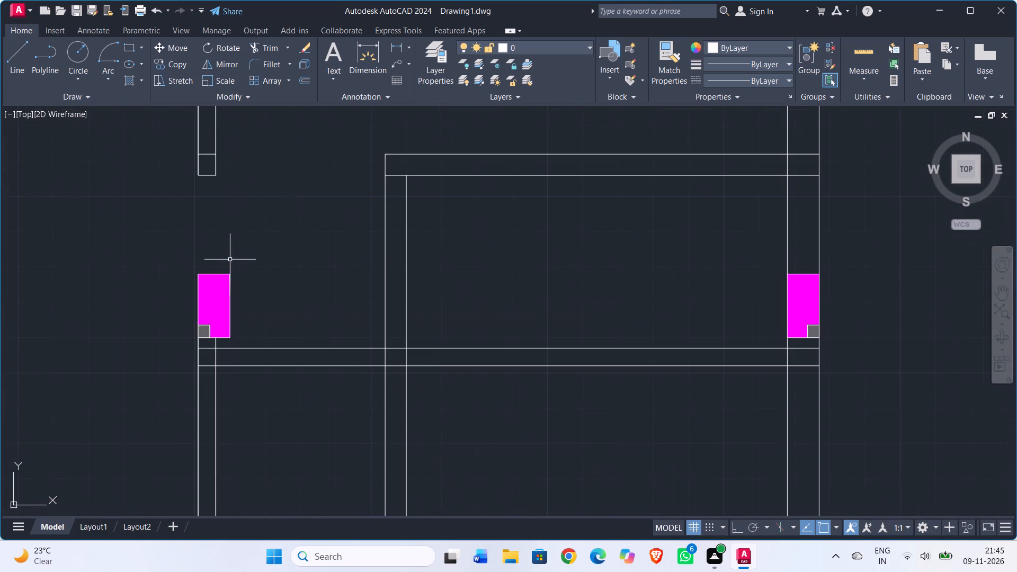
drag(184, 251, 183, 273)
click(244, 340)
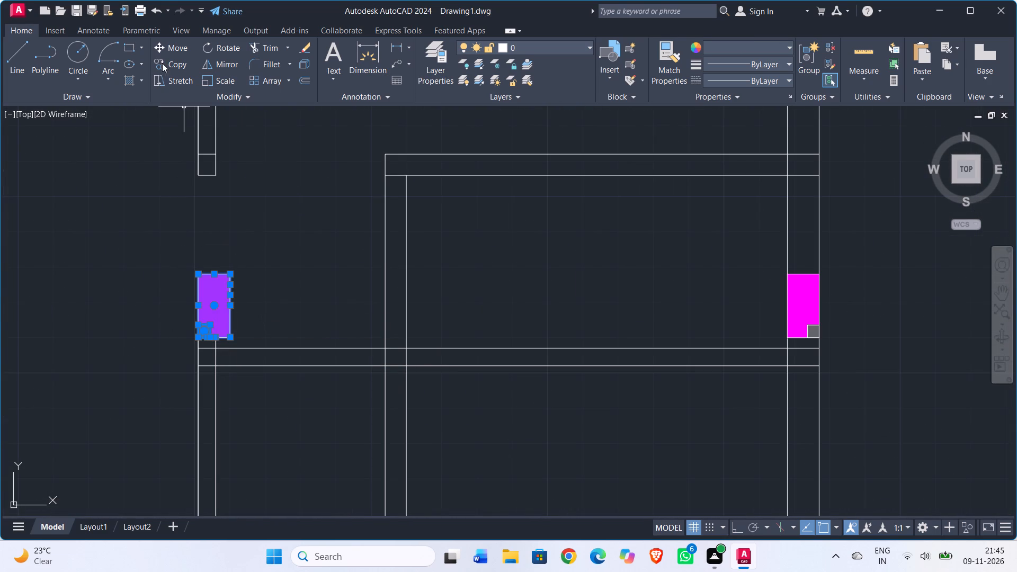
click(168, 44)
click(197, 342)
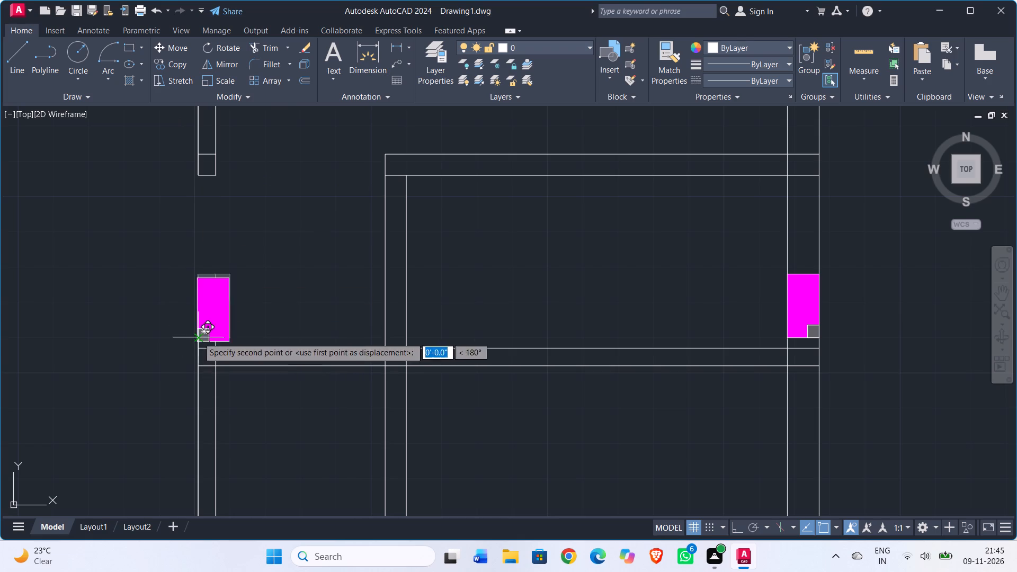
click(198, 176)
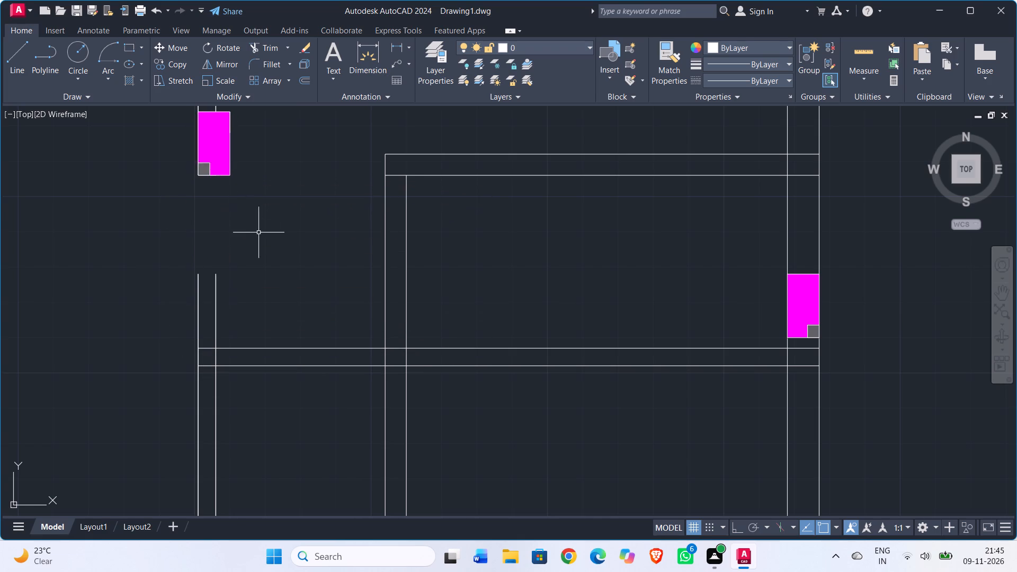
Trim the left wall lines projecting above the middle partition and the overlapping lines inside that corner to form a clean wall corner.
scroll(260, 235, down, 2)
key(Escape)
text(tr)
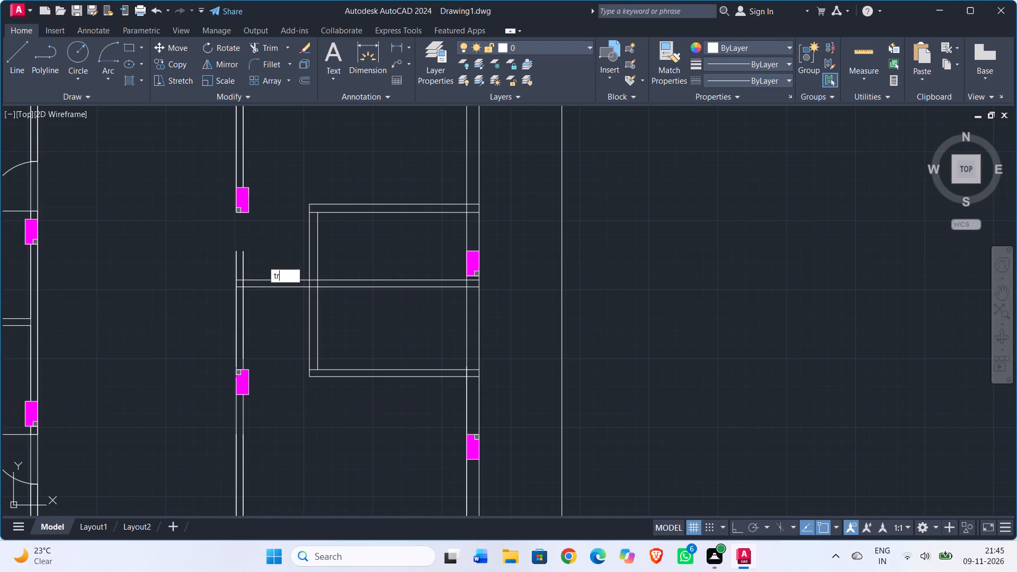
key(Return)
click(256, 267)
click(222, 269)
scroll(254, 284, up, 2)
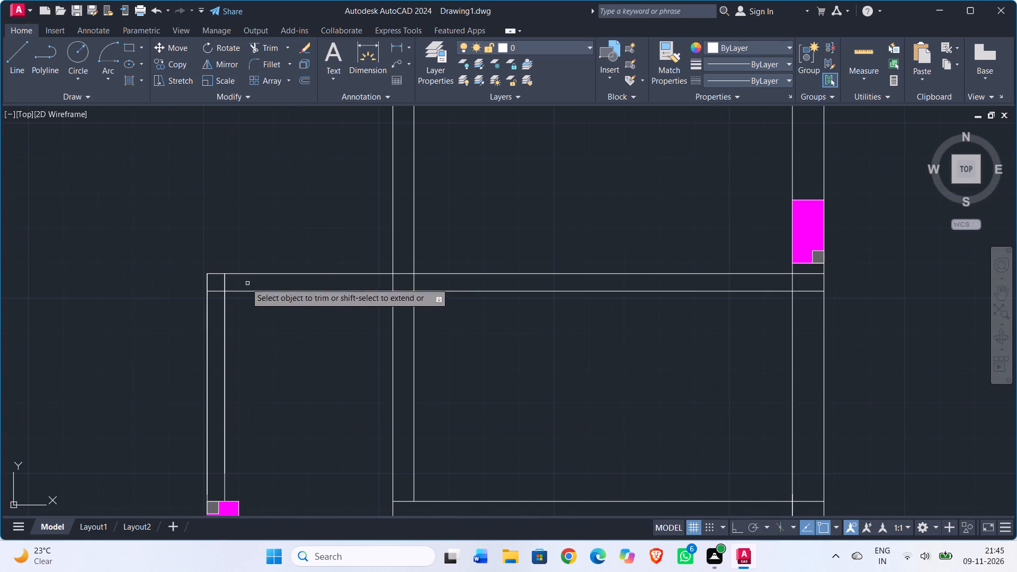
click(240, 281)
click(215, 283)
click(215, 287)
click(217, 302)
scroll(262, 339, down, 2)
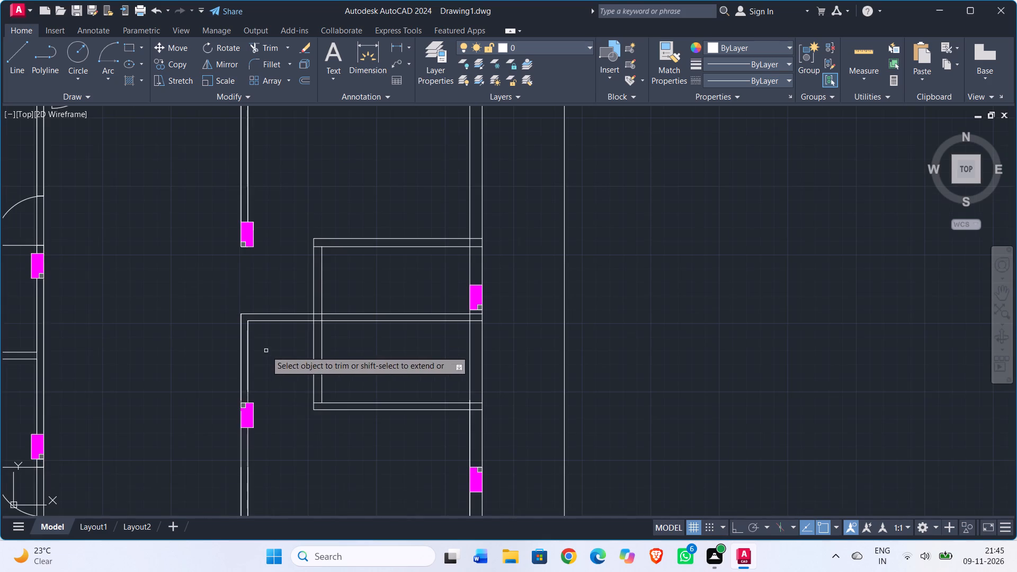
middle_drag(266, 351, 266, 288)
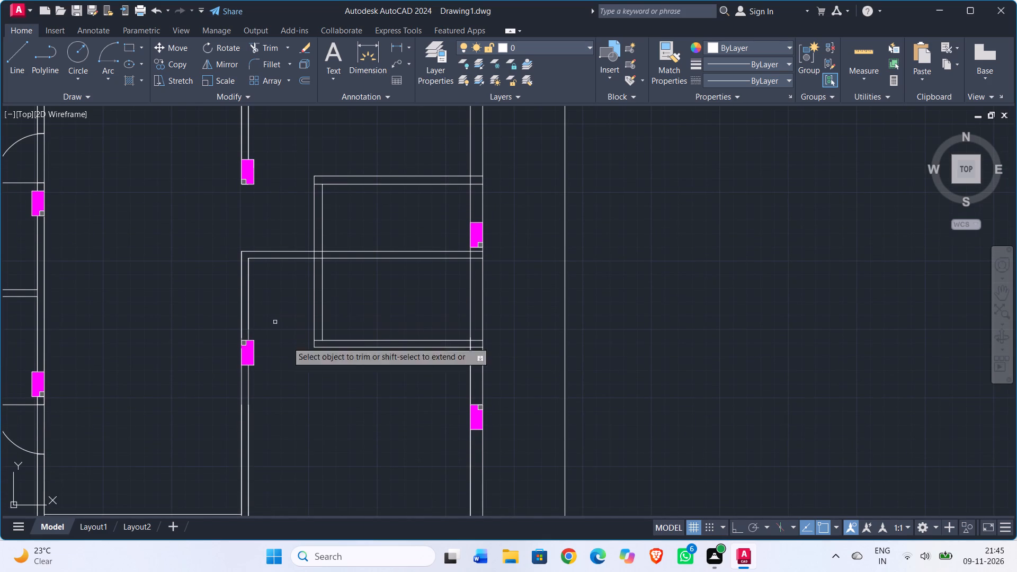
middle_drag(378, 412, 329, 389)
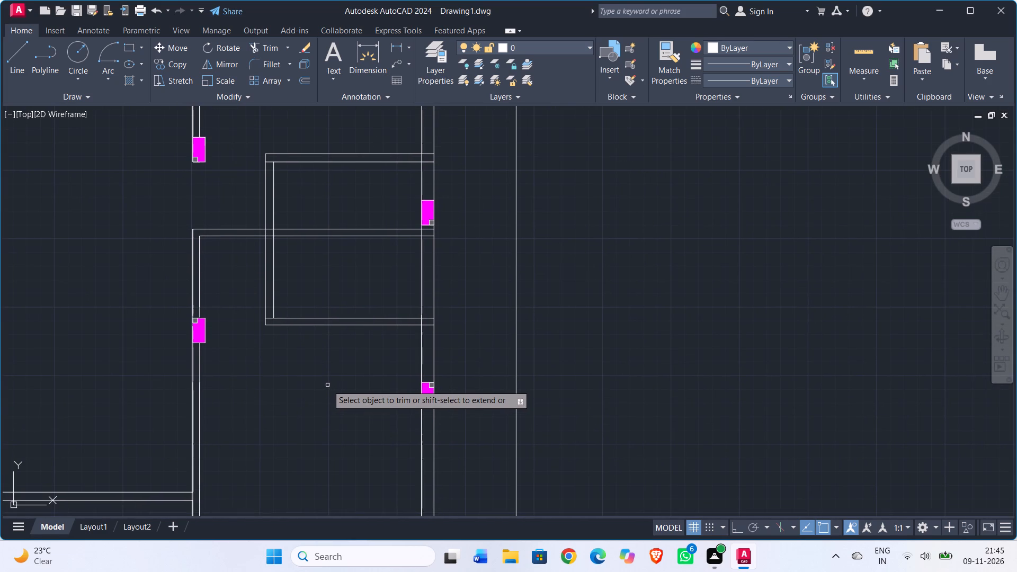
key(Escape)
Move the right wall's lower column up so its top-right corner meets the lower partition's upper line on the outer wall face.
scroll(493, 395, up, 2)
drag(296, 352, 304, 377)
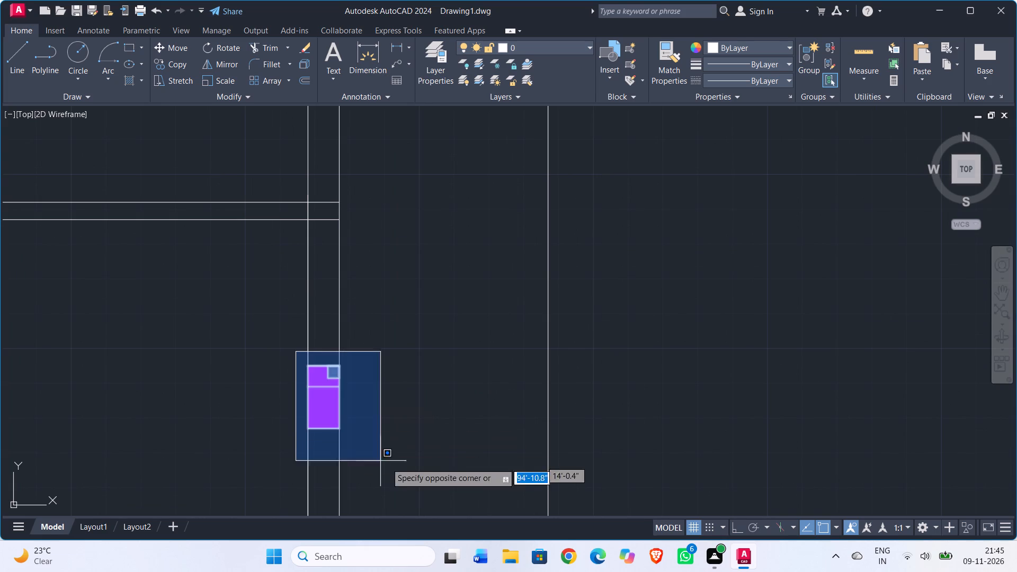
drag(402, 461, 401, 456)
click(171, 51)
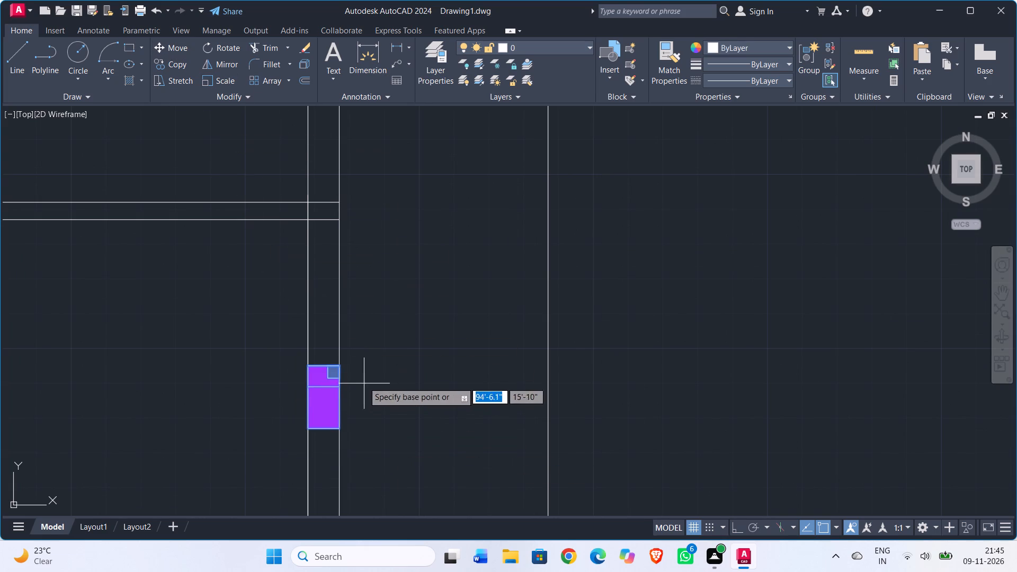
click(342, 365)
click(337, 202)
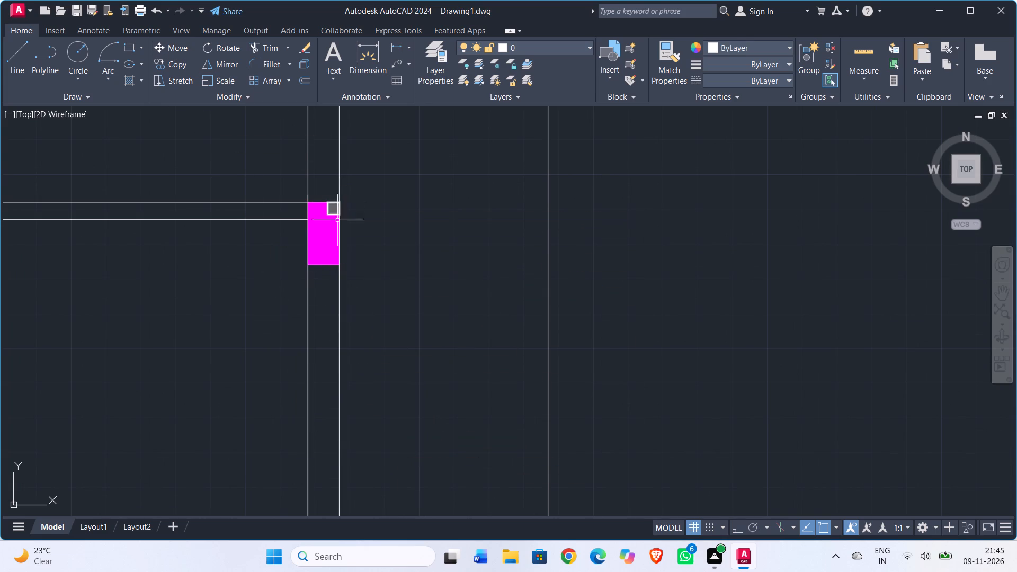
Delete the right wall's column just above the middle partition.
scroll(384, 298, down, 3)
middle_drag(409, 284, 404, 336)
scroll(368, 246, up, 2)
drag(359, 245, 369, 264)
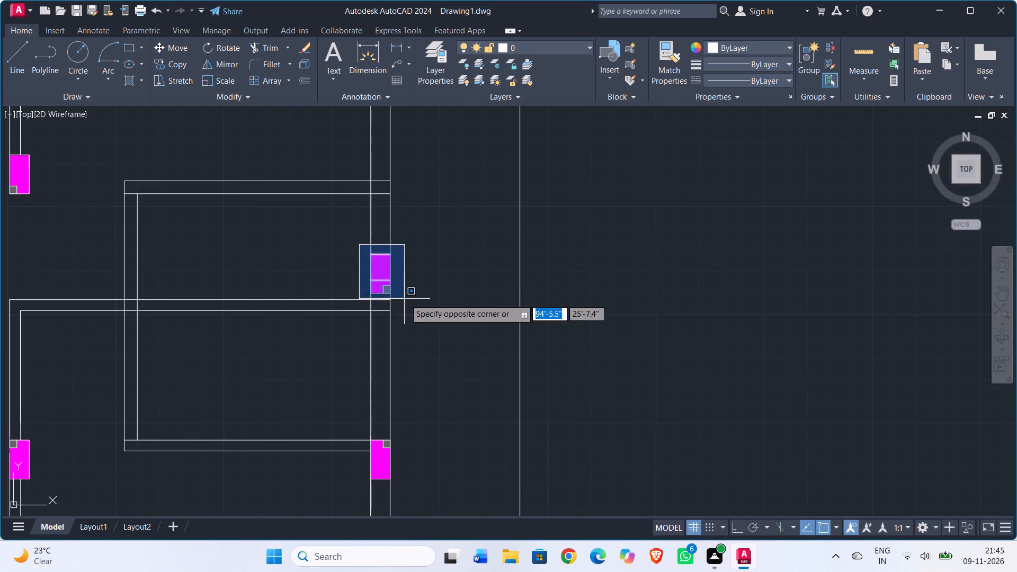
click(406, 299)
key(Delete)
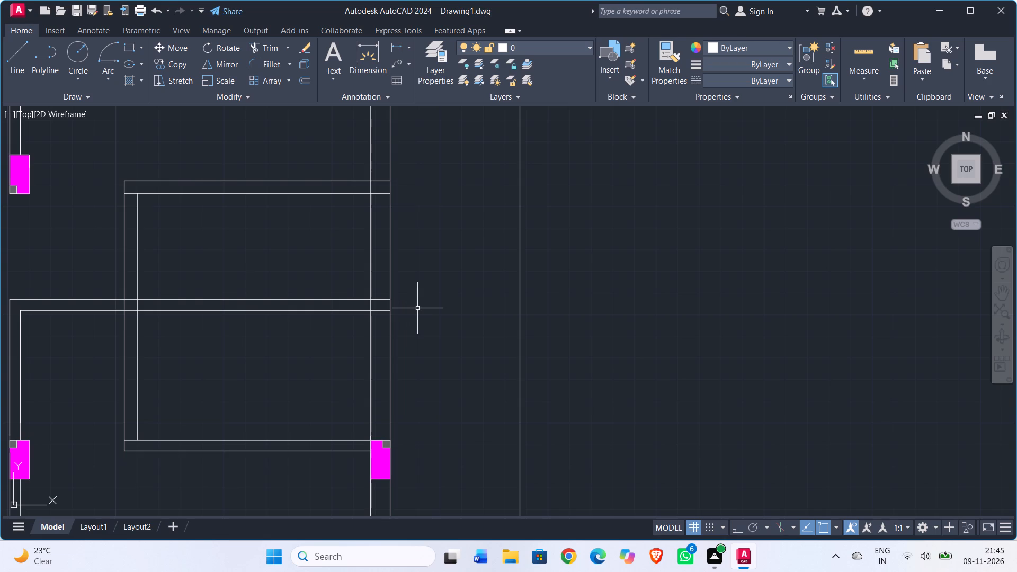
Copy the lower-right spare horizontal column so its bottom-right corner sits where the upper partition's lower line meets the right outer wall face.
scroll(435, 302, down, 2)
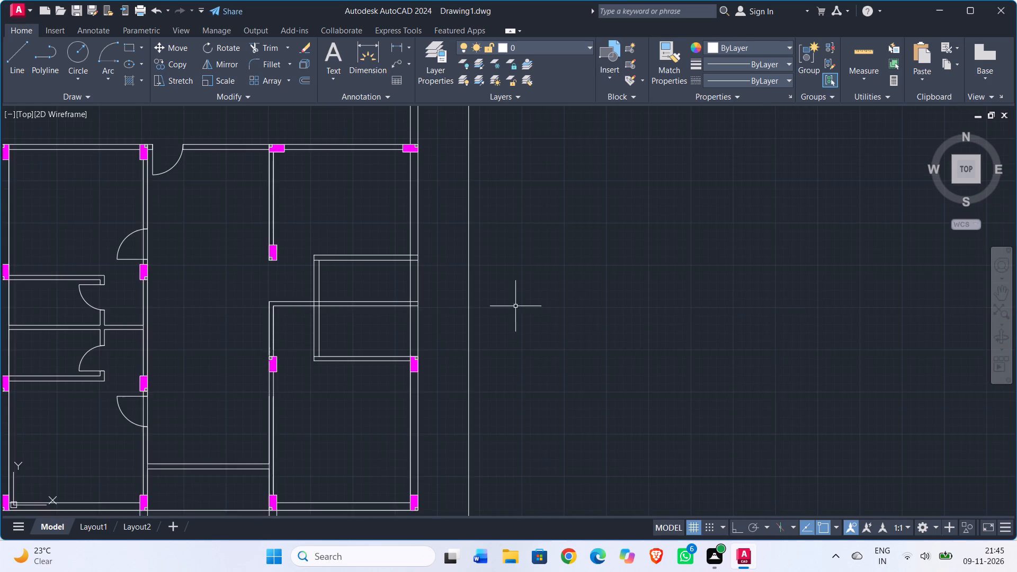
scroll(582, 306, down, 1)
middle_drag(575, 306, 253, 317)
middle_drag(590, 178, 494, 364)
scroll(450, 327, up, 3)
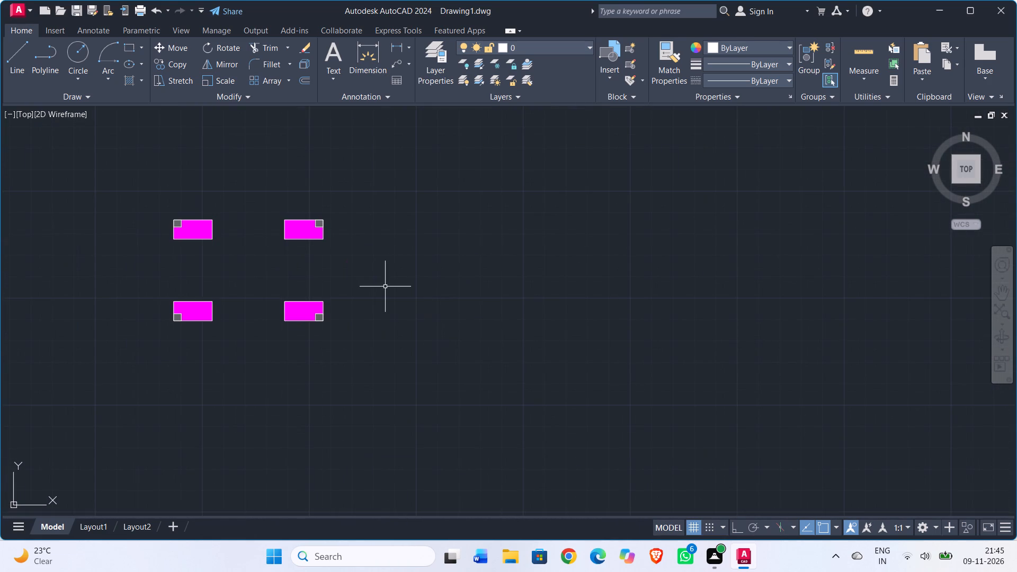
drag(262, 283, 267, 292)
click(385, 356)
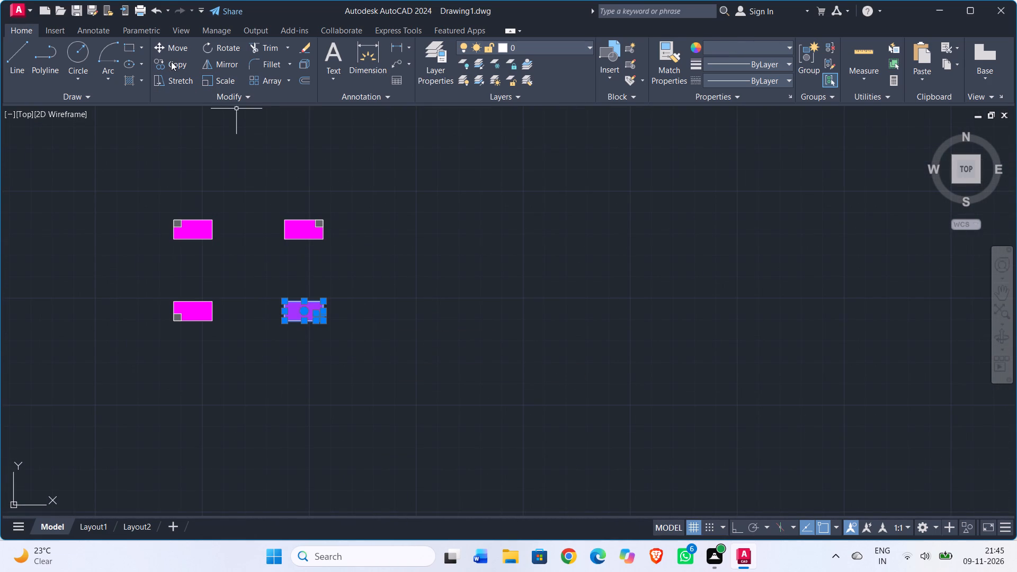
click(171, 61)
click(326, 323)
scroll(279, 351, down, 2)
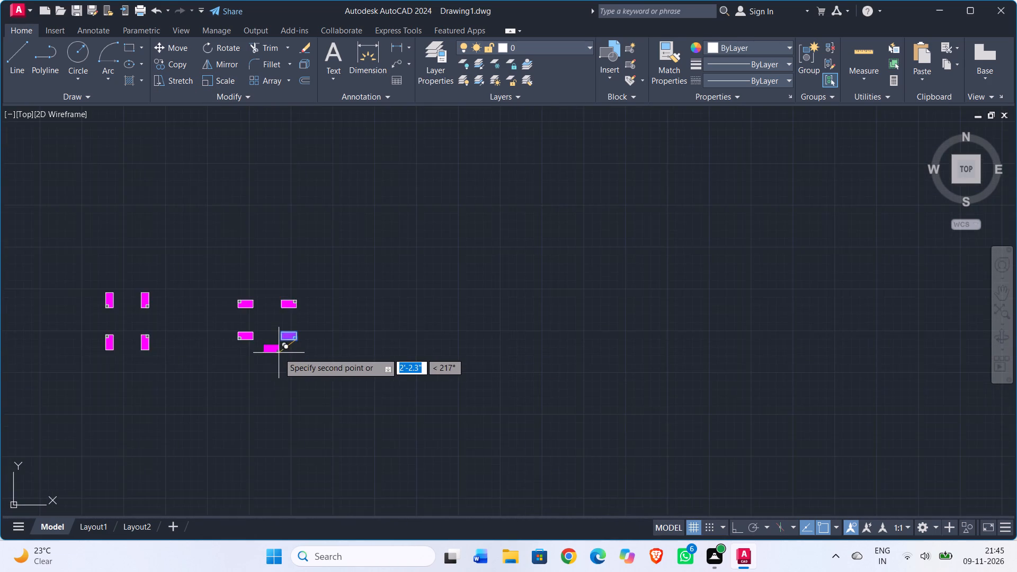
middle_drag(282, 354, 736, 257)
middle_drag(183, 341, 383, 251)
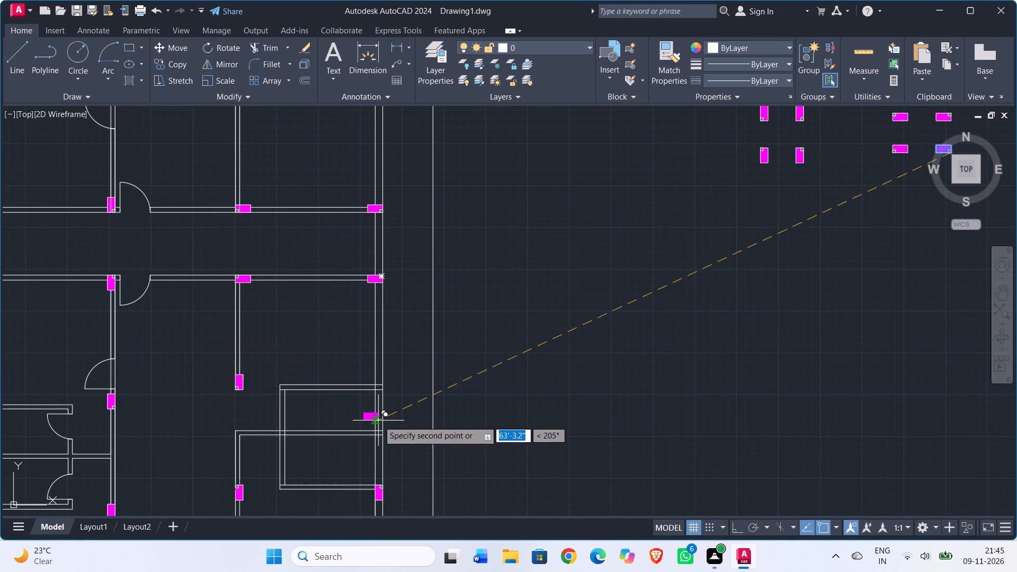
middle_drag(422, 421, 374, 355)
scroll(326, 336, up, 4)
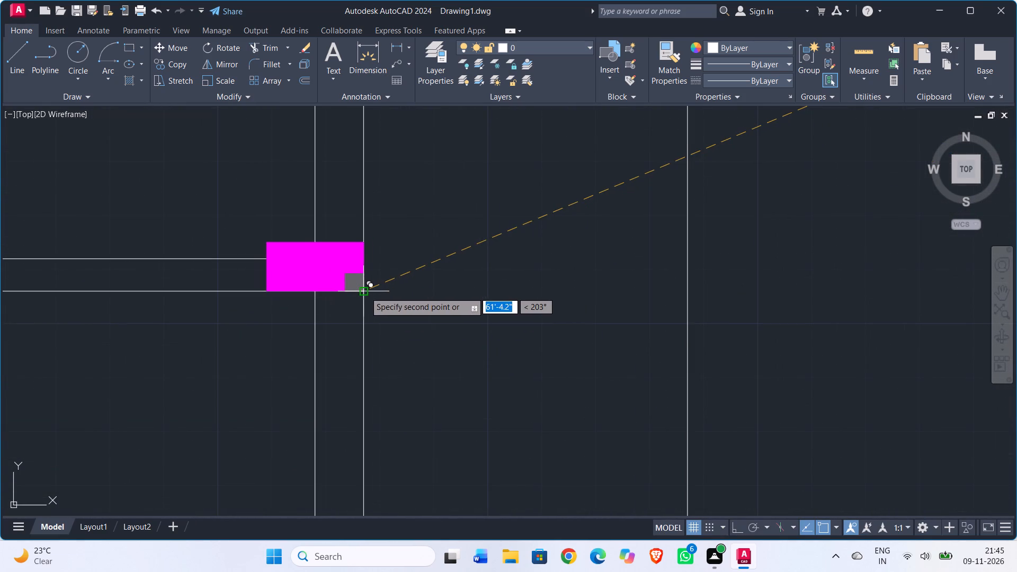
click(364, 292)
scroll(463, 348, down, 2)
key(Escape)
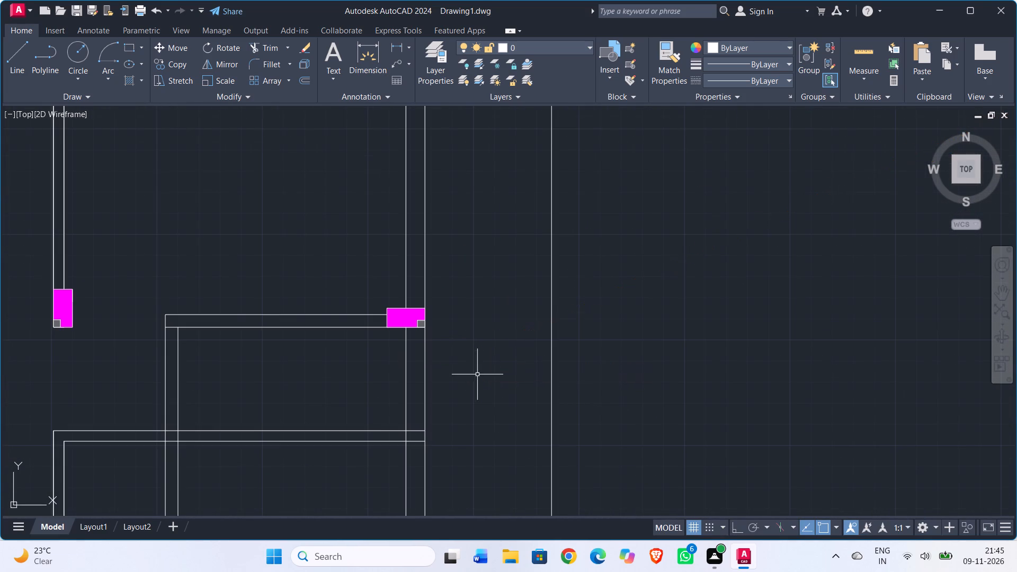
Trim the overlapping lines along the toilet block's left partition at its upper corner, the middle partition crossing and its lower corner.
scroll(479, 377, down, 3)
middle_drag(479, 378, 435, 307)
scroll(351, 310, up, 2)
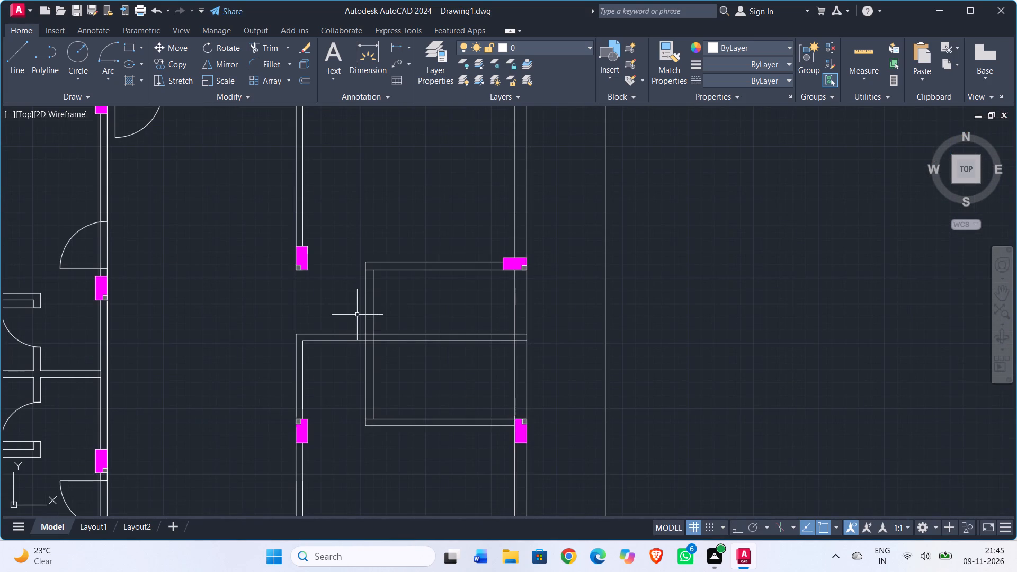
scroll(403, 287, up, 2)
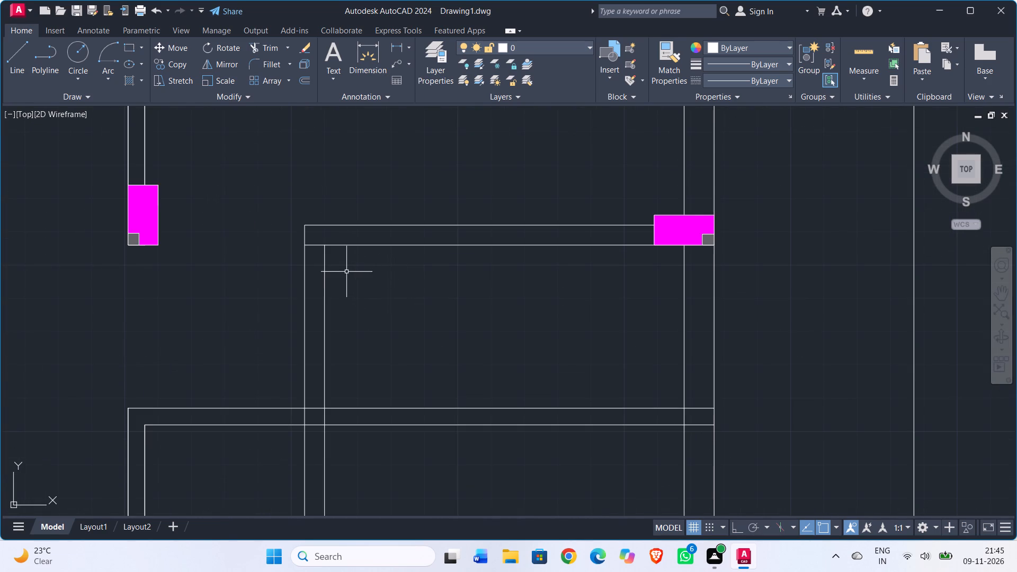
text(tr)
key(Return)
click(312, 243)
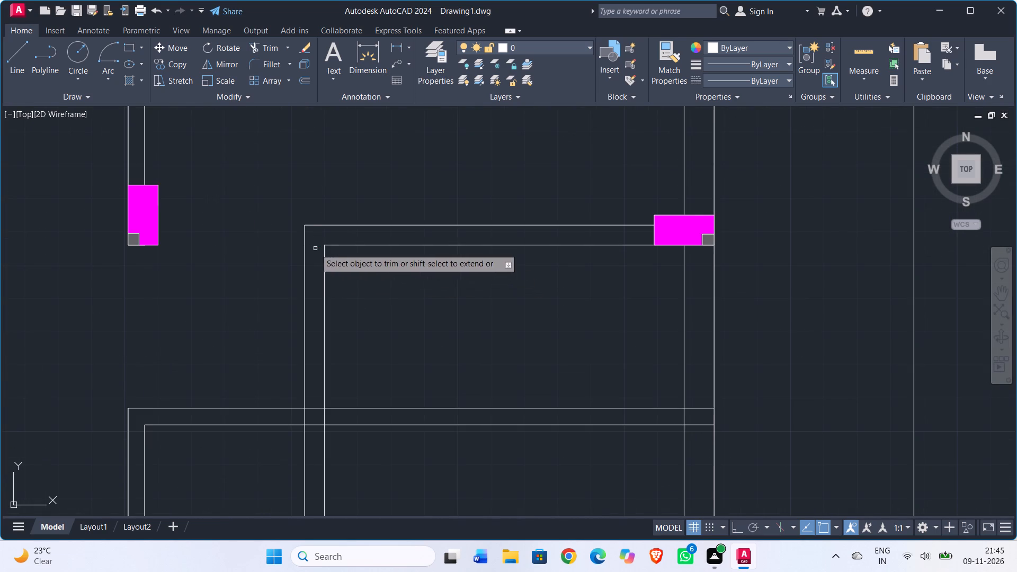
drag(313, 396, 313, 406)
click(314, 437)
click(301, 414)
click(345, 419)
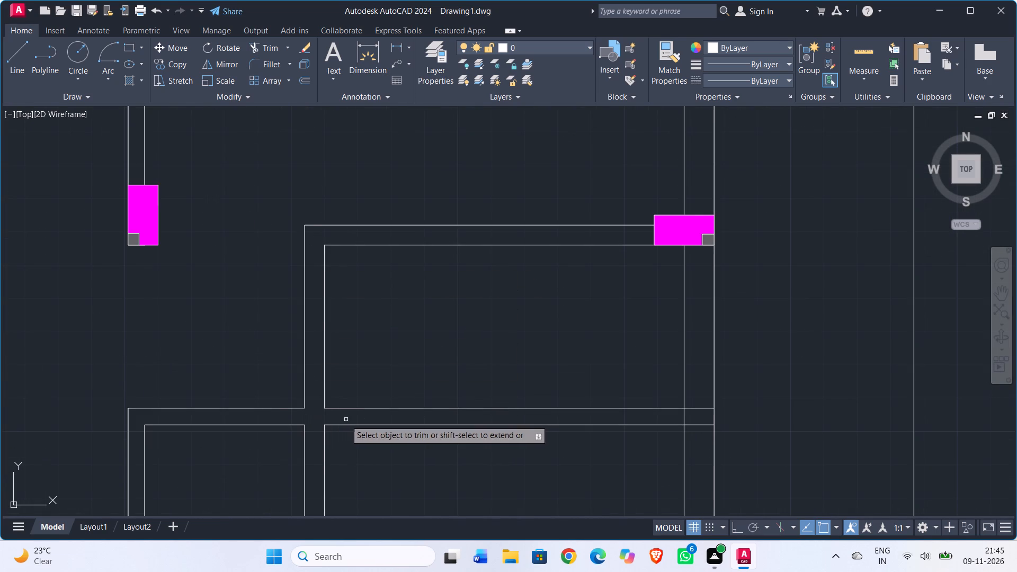
scroll(355, 436, down, 2)
middle_drag(356, 439, 355, 349)
scroll(346, 425, up, 2)
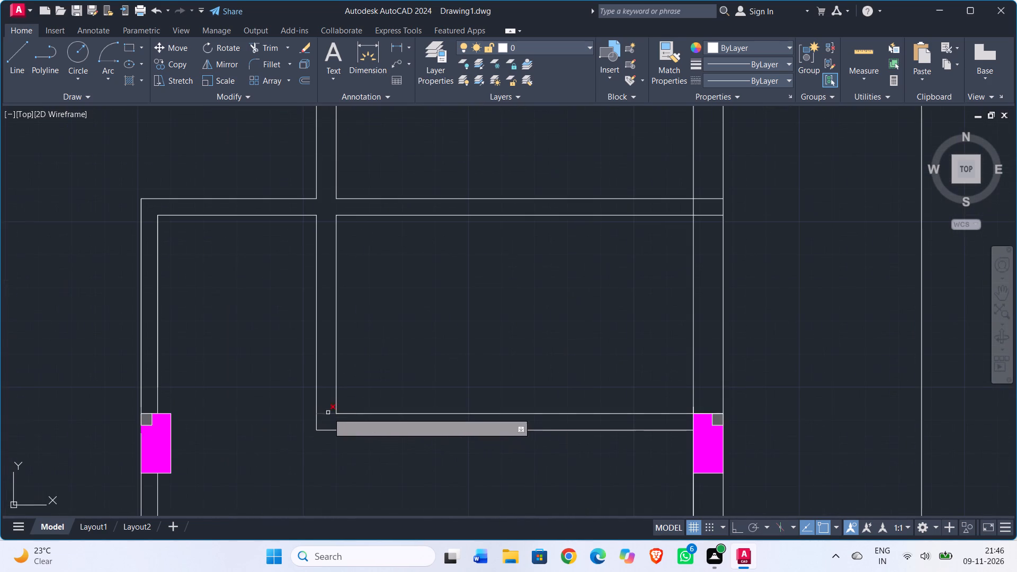
drag(326, 408, 326, 414)
click(329, 421)
Trim the overlapping lines where the middle partition meets the right outer wall to form an open wall junction.
scroll(494, 358, down, 1)
middle_drag(494, 353, 376, 395)
scroll(518, 303, up, 1)
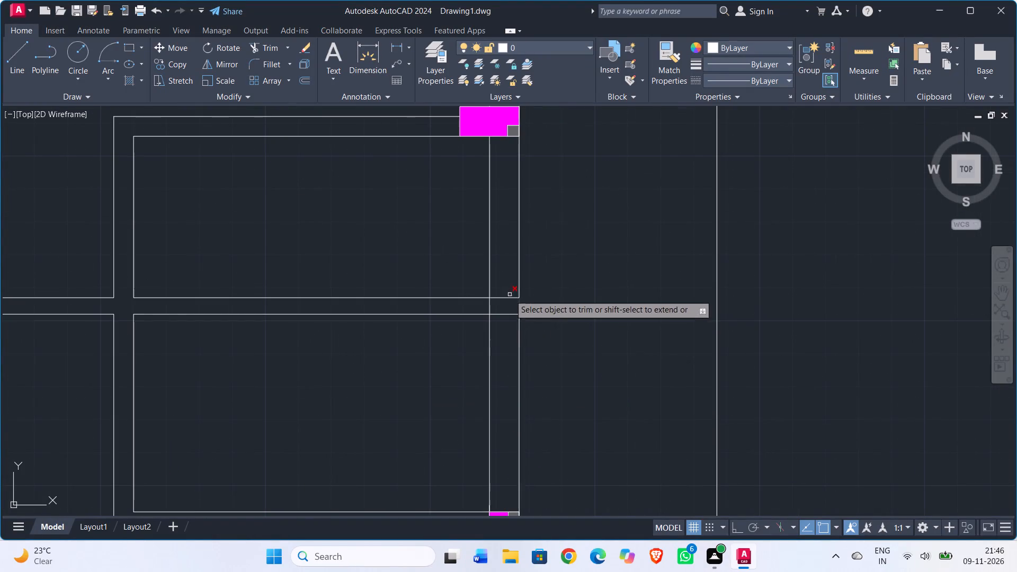
drag(503, 289, 502, 310)
drag(501, 350, 501, 344)
click(505, 305)
click(498, 305)
click(484, 306)
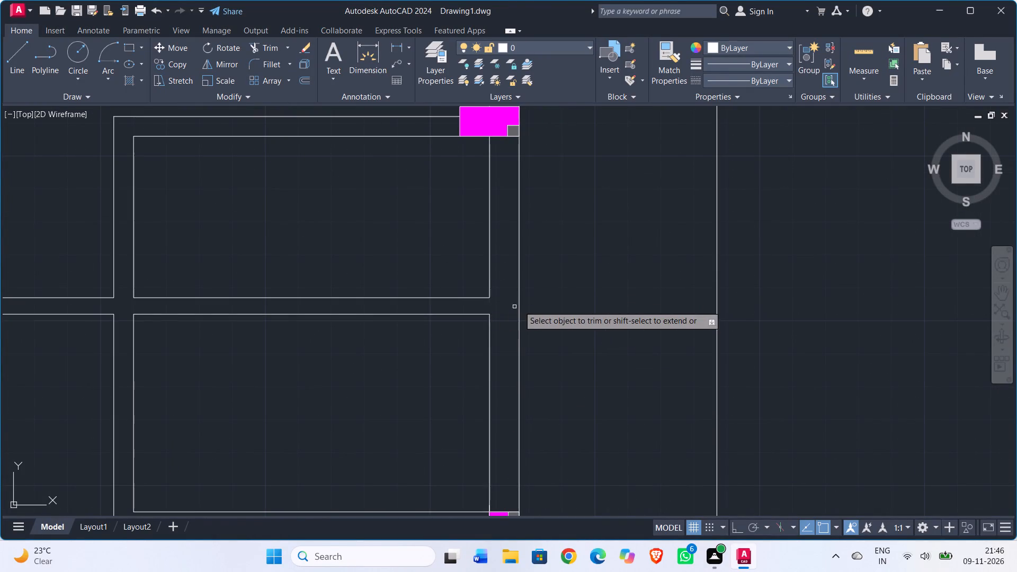
scroll(550, 303, down, 1)
middle_drag(549, 312, 533, 343)
key(Escape)
Draw a line across the upper partition at its inner left corner and offset it 6" to the right as a door jamb.
scroll(301, 289, up, 2)
middle_drag(302, 286, 302, 327)
scroll(302, 327, down, 1)
key(l)
key(Return)
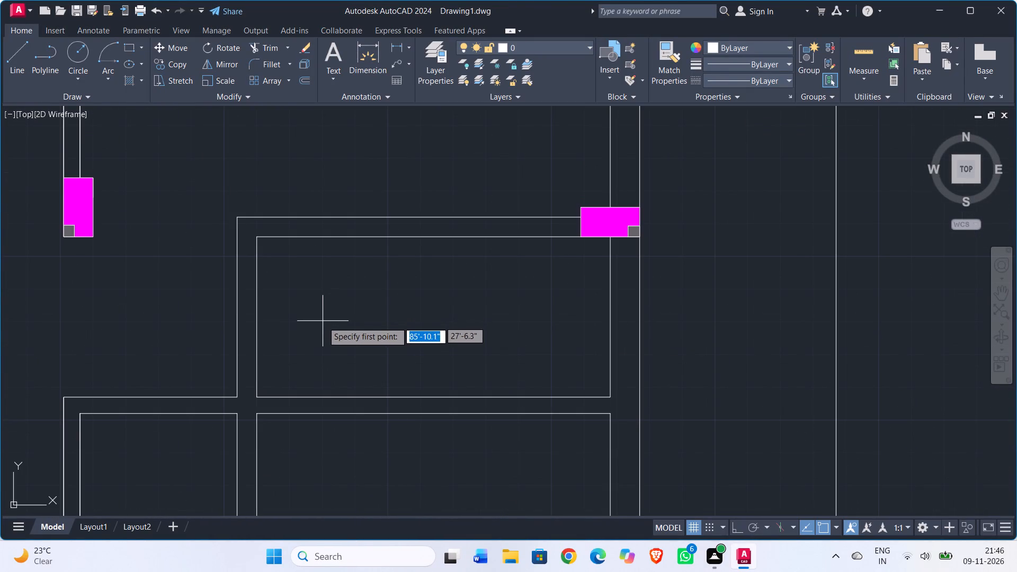
middle_drag(322, 323, 325, 363)
scroll(260, 272, up, 1)
click(260, 280)
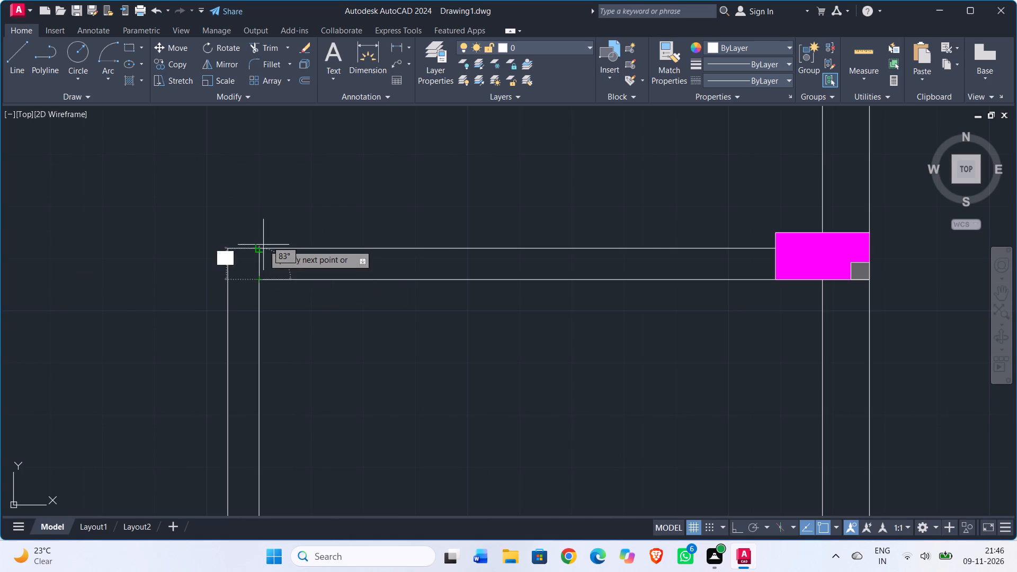
click(259, 246)
key(Escape)
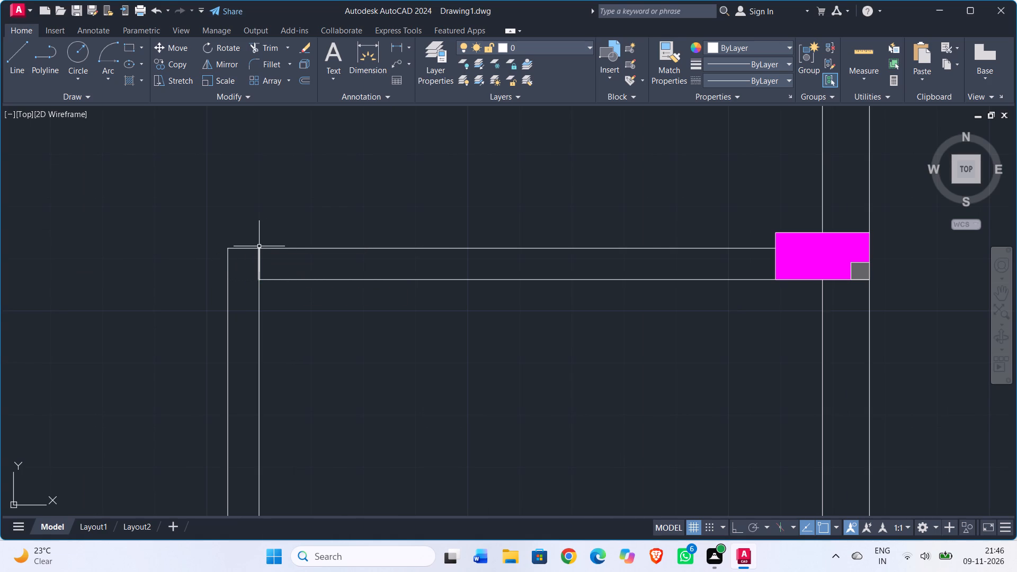
text(off)
key(Return)
text(6")
key(Return)
drag(259, 264, 260, 265)
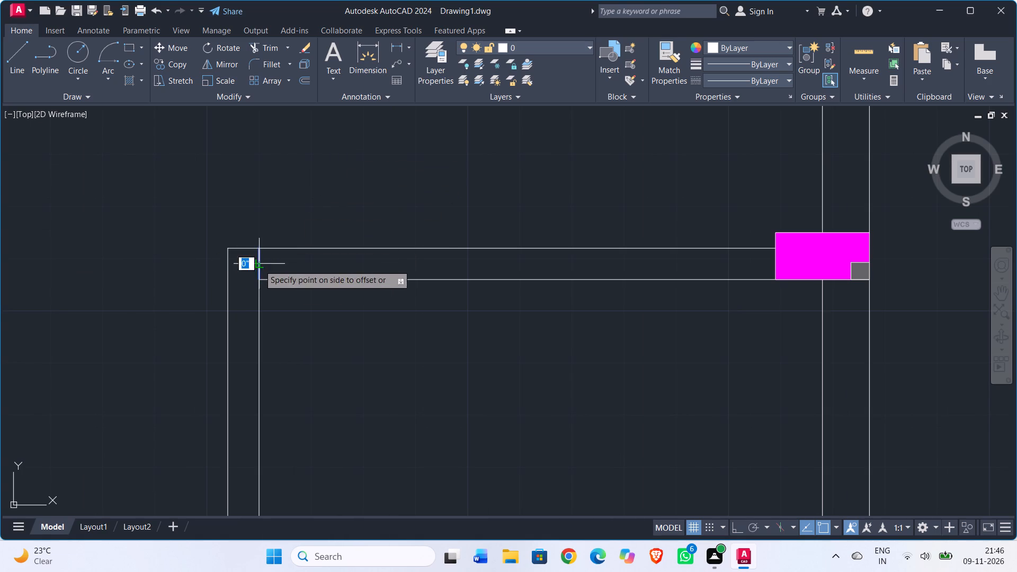
drag(260, 265, 271, 268)
click(313, 271)
key(Escape)
Offset the upper partition's jamb line 2'6" to the right to mark the far side of the door opening.
text(of)
key(Return)
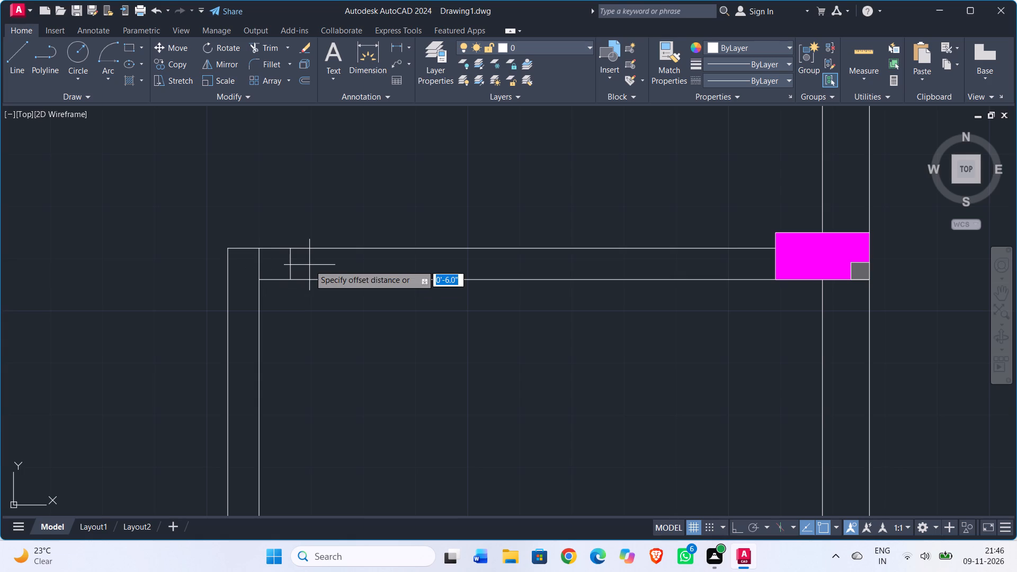
text(2'6")
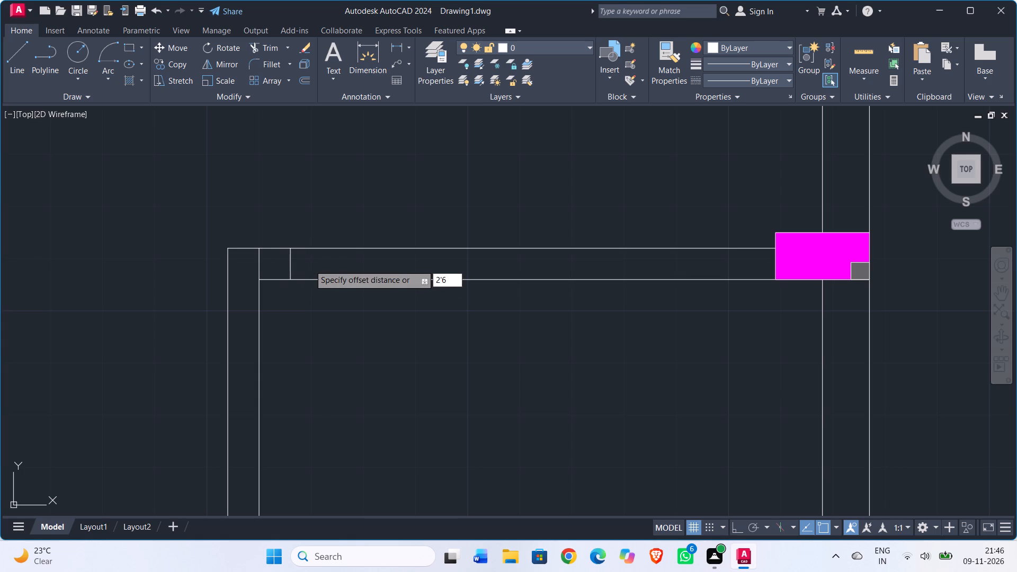
key(Return)
drag(291, 263, 328, 263)
click(430, 263)
key(Escape)
Draw a line across the left partition at its lower inner corner and offset it 6" upward as a door jamb.
scroll(431, 268, down, 3)
middle_drag(432, 311, 433, 210)
scroll(390, 324, up, 2)
key(l)
key(Return)
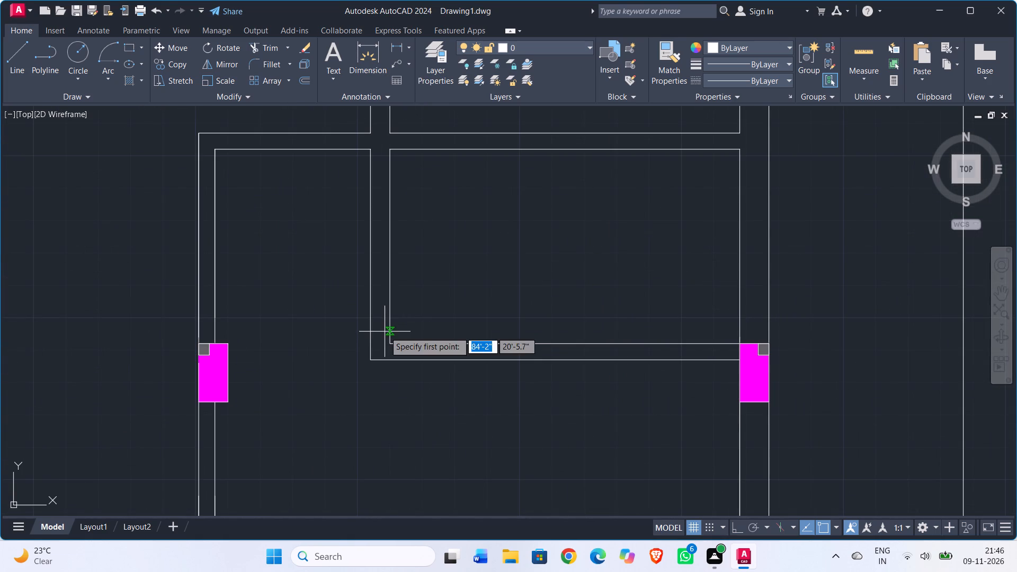
drag(390, 342, 386, 343)
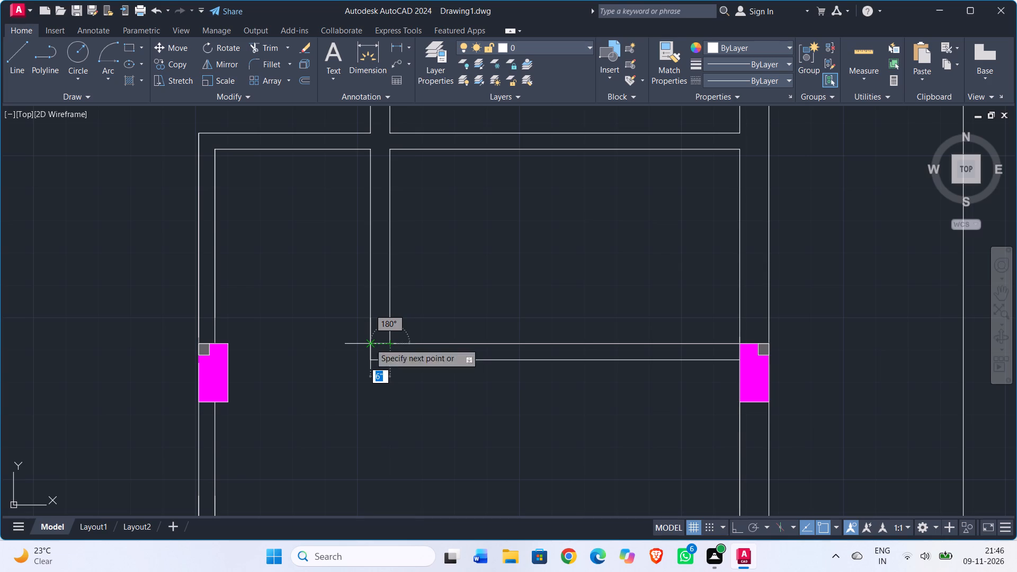
click(368, 343)
key(Escape)
text(of)
key(Return)
text(6")
key(Return)
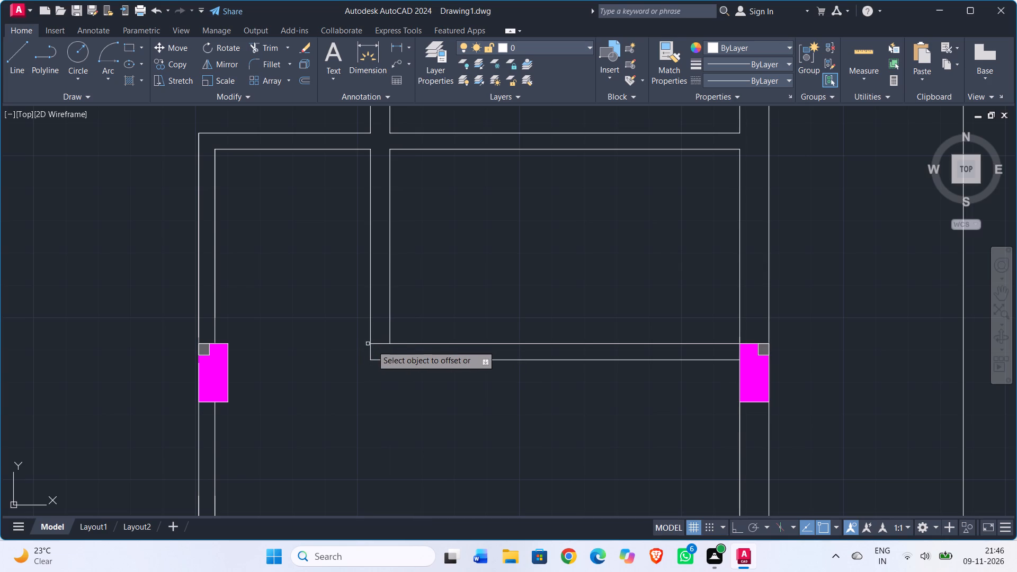
click(377, 340)
click(379, 345)
click(387, 303)
key(Escape)
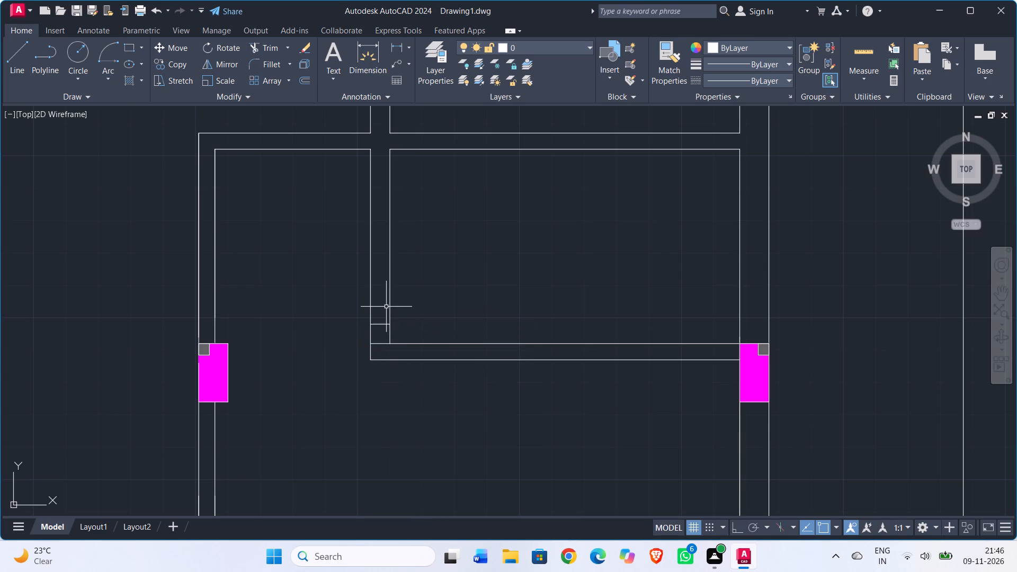
Offset the left partition's jamb line 2'6" upward to mark the other side of the door opening.
text(of)
key(f)
key(Return)
text(2')
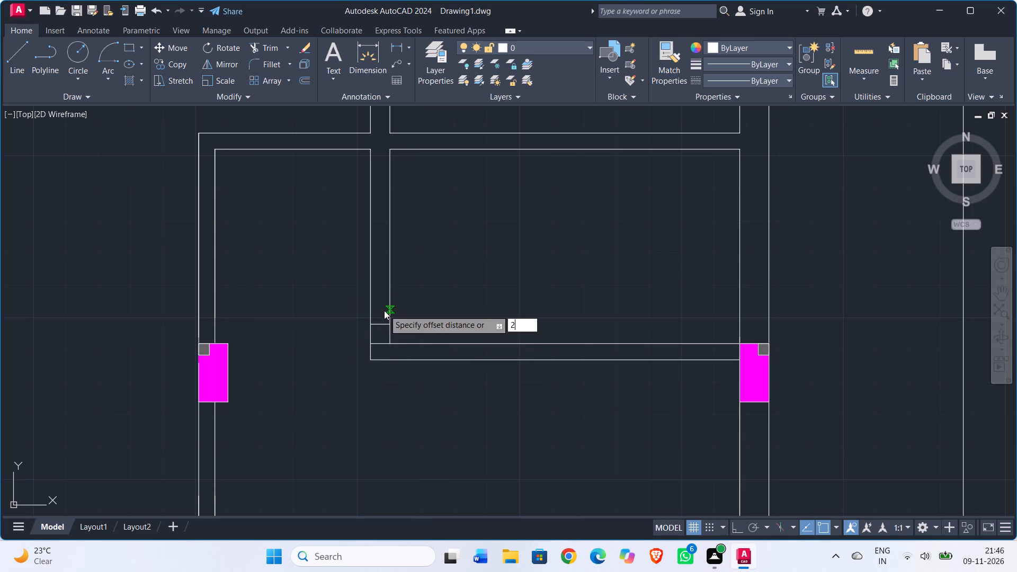
text(6")
key(Return)
click(381, 324)
click(382, 255)
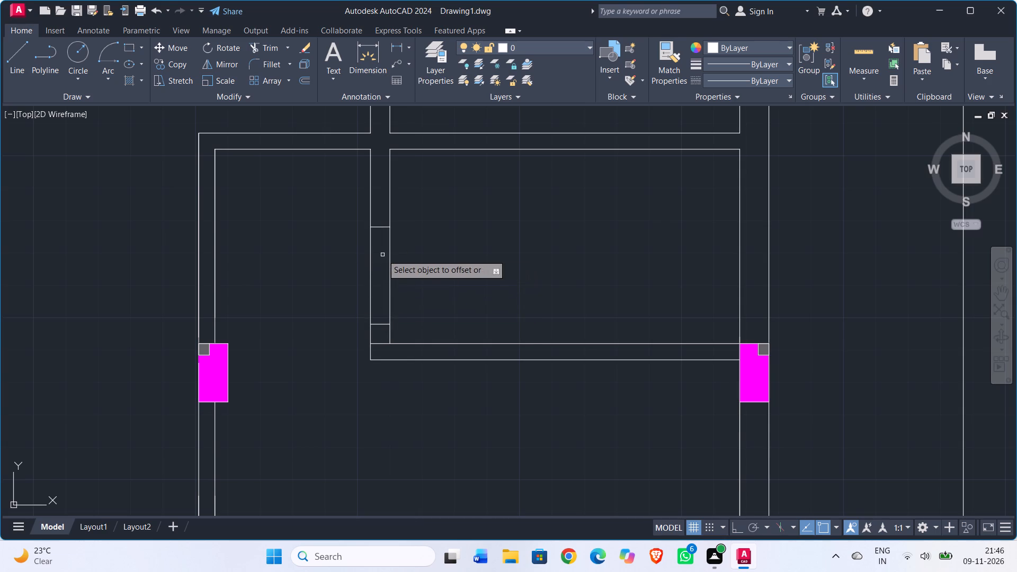
key(Escape)
Draw a 2'6" horizontal door leaf into the lower toilet from the outer end of the left partition's lower jamb.
key(l)
key(Return)
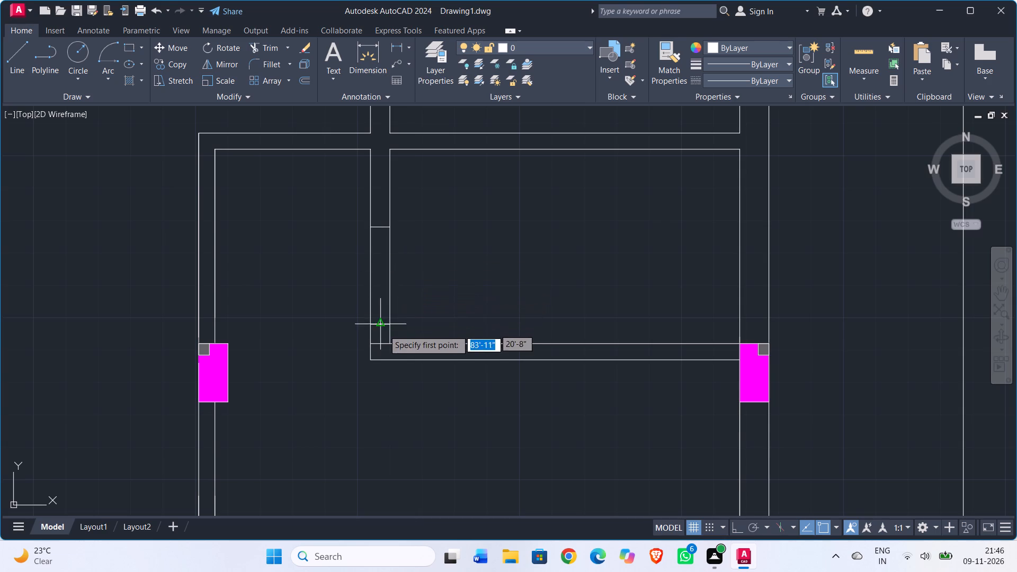
drag(371, 325, 398, 329)
text(2'6")
key(Return)
key(Escape)
Draw a 2'6" vertical door leaf down into the upper toilet from the top end of the upper partition's left jamb.
scroll(504, 291, down, 1)
middle_drag(503, 294, 483, 428)
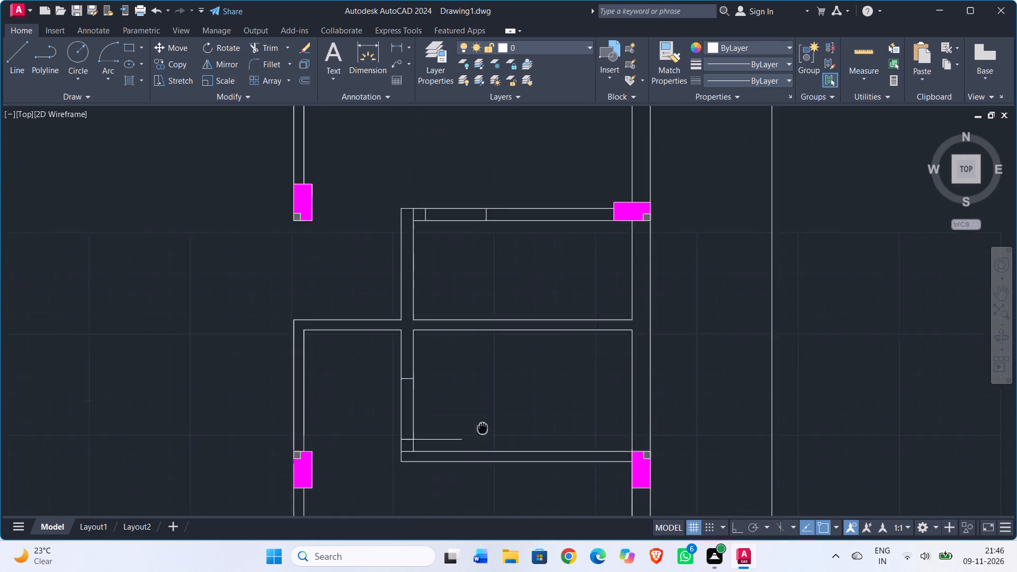
middle_drag(483, 428, 487, 432)
key(l)
key(Return)
scroll(426, 223, up, 1)
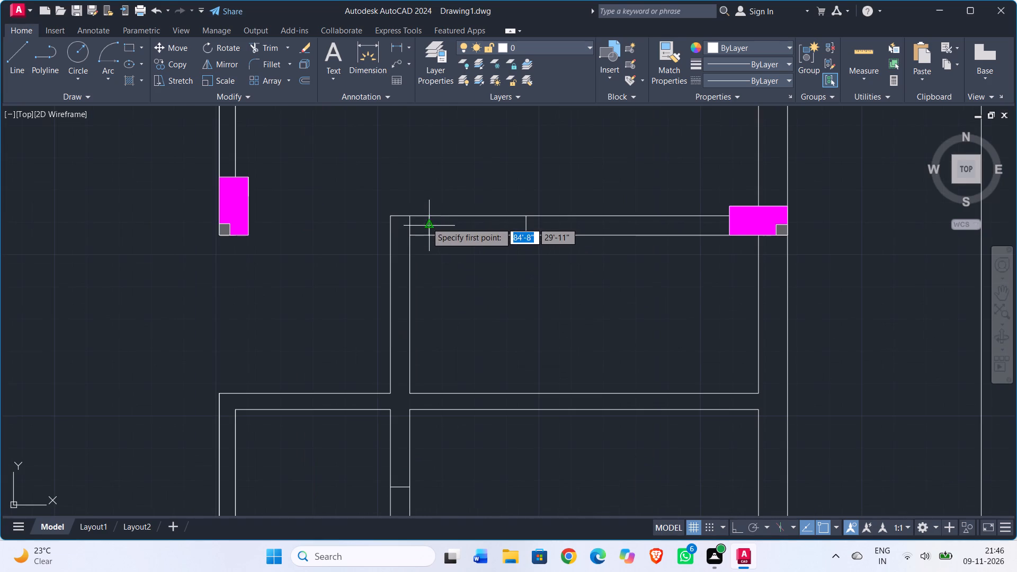
click(430, 217)
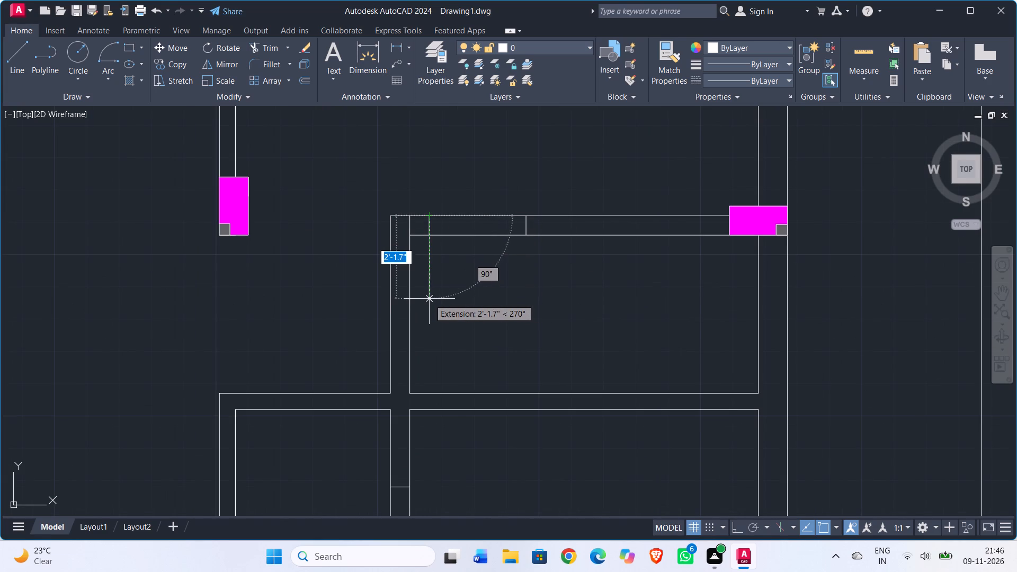
text(2')
text(6")
key(Return)
key(Escape)
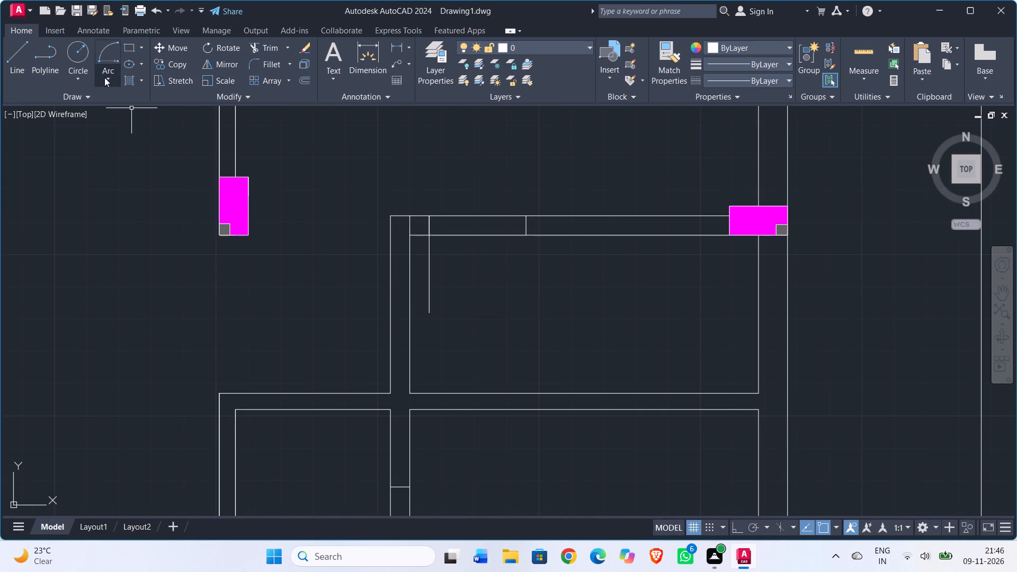
Draw the upper toilet's door swing arc from the leaf's free end to the opposite jamb, centred on the hinge point.
click(104, 60)
click(425, 316)
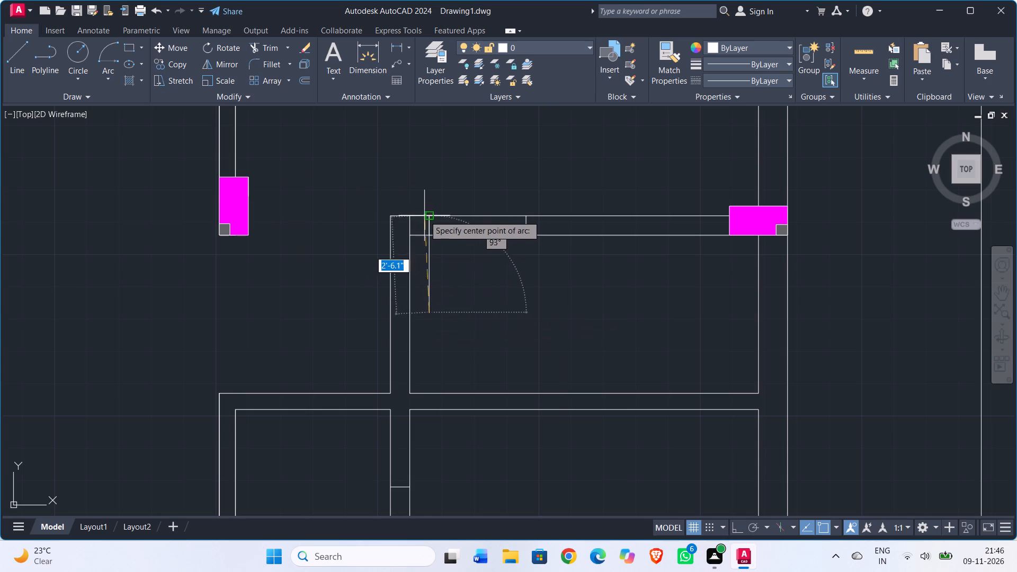
drag(427, 215, 433, 217)
click(525, 216)
Draw the lower toilet's door swing arc from the leaf's free end to the opposite jamb, centred on the hinge point.
scroll(529, 330, down, 1)
middle_drag(529, 330, 529, 183)
scroll(489, 325, up, 1)
click(112, 52)
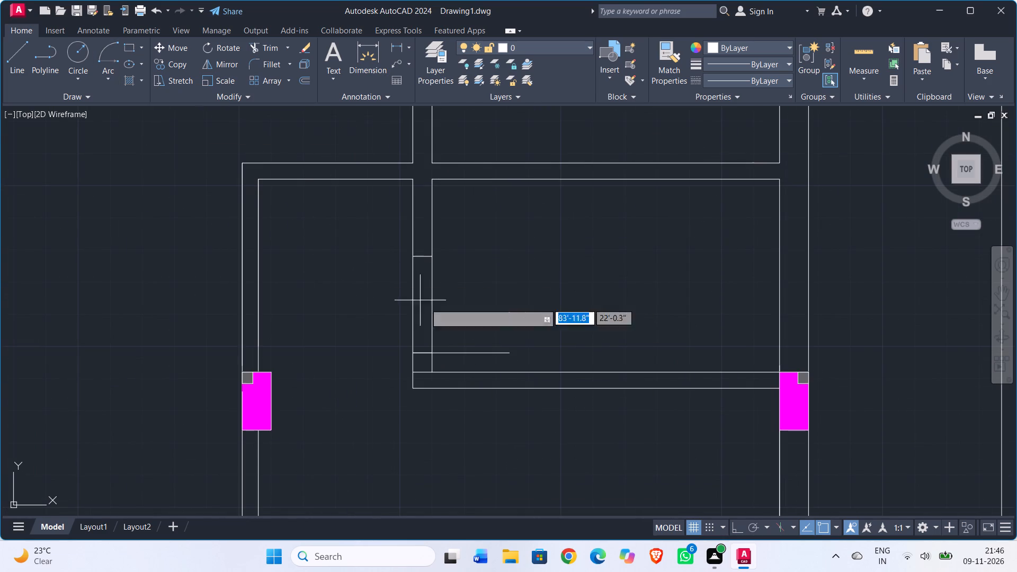
click(508, 354)
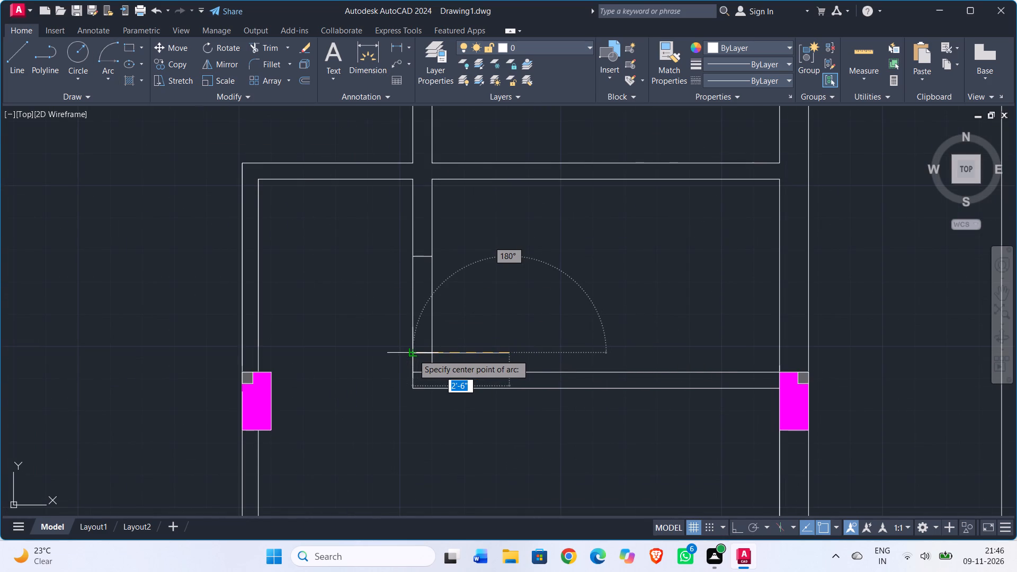
click(414, 353)
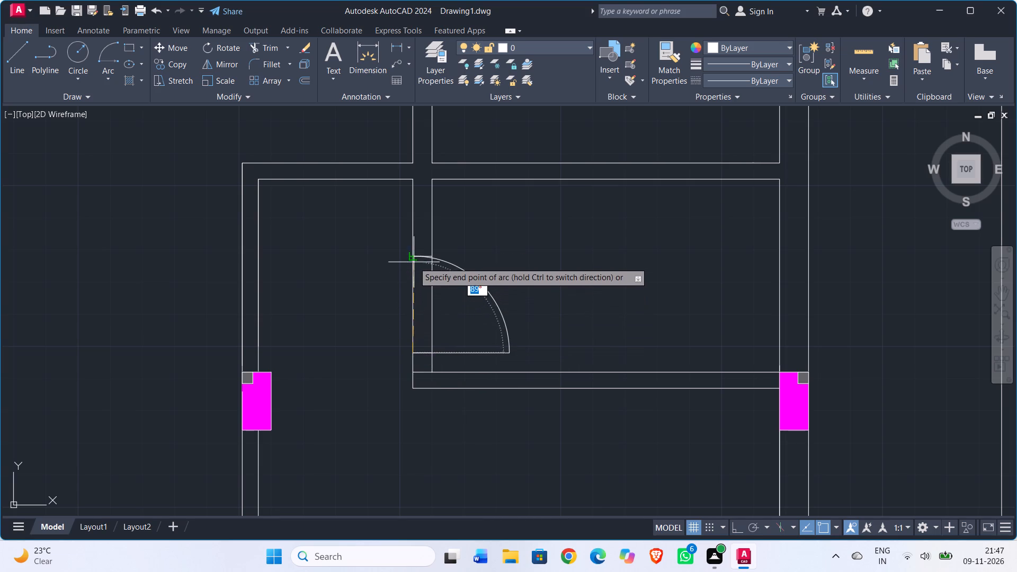
click(414, 258)
key(Escape)
Trim the left partition's wall lines across the lower toilet's door opening and the overlapping line at its bottom corner.
key(t)
key(r)
key(Return)
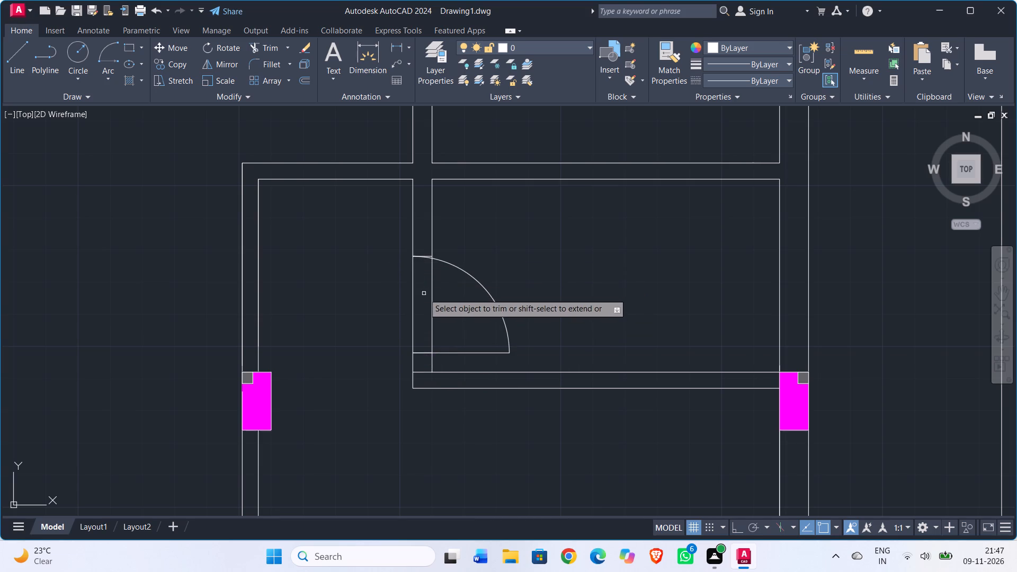
click(432, 296)
click(405, 302)
click(433, 307)
scroll(429, 362, up, 2)
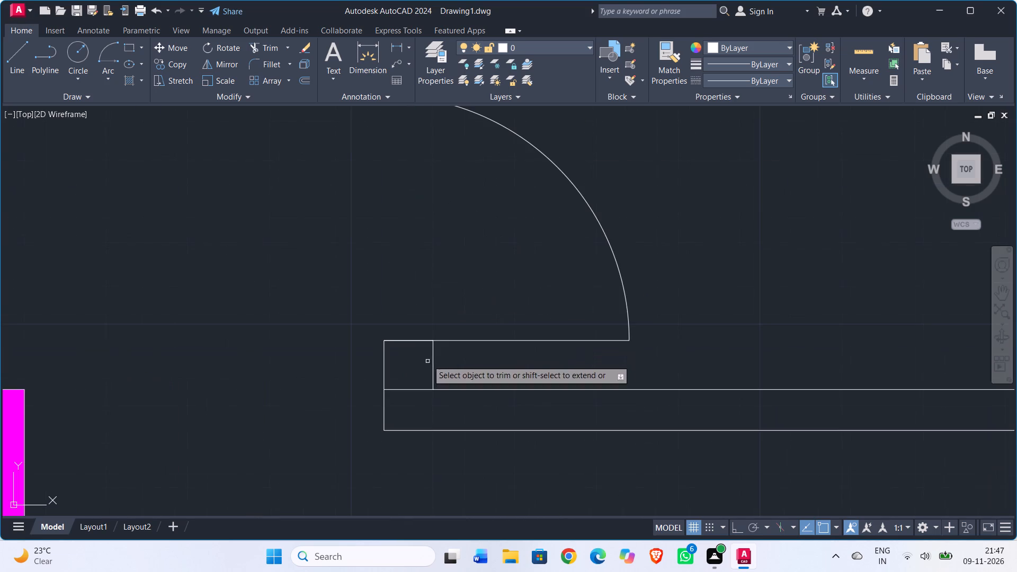
middle_drag(428, 208, 433, 387)
scroll(440, 276, up, 3)
click(439, 272)
drag(420, 275, 432, 275)
scroll(515, 264, down, 4)
drag(485, 439, 486, 444)
click(495, 457)
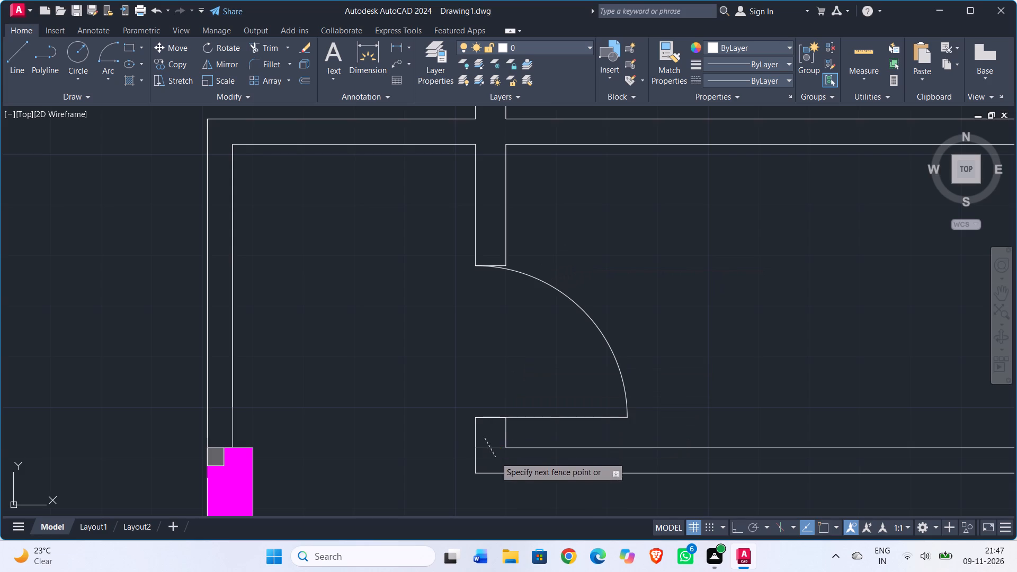
Trim the upper partition's wall lines across the upper toilet's door opening, plus the overlapping lines at its corner and far jamb.
scroll(594, 267, down, 2)
middle_drag(595, 260, 478, 444)
scroll(465, 296, up, 3)
drag(476, 324, 484, 304)
click(507, 198)
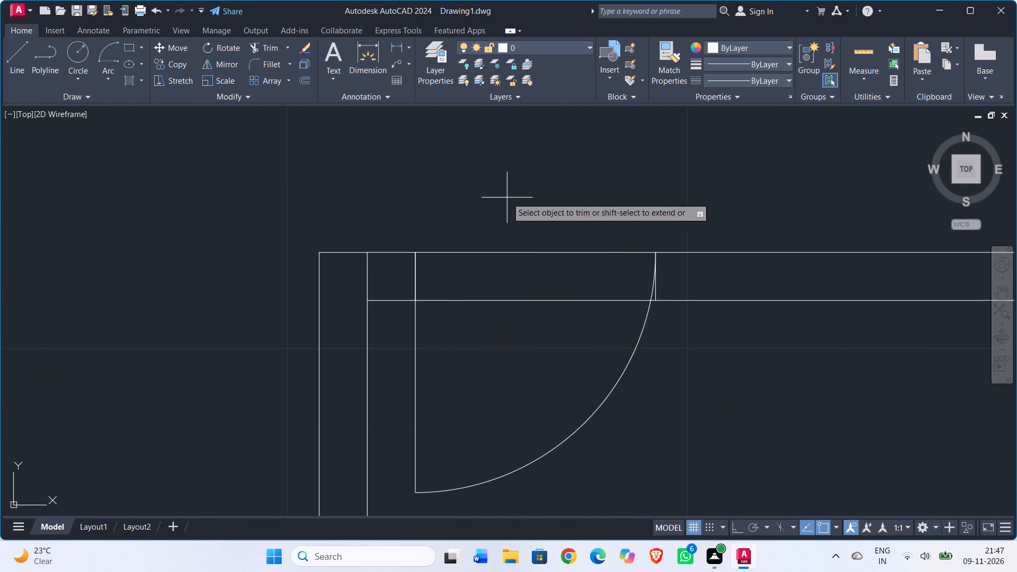
drag(501, 356, 498, 351)
drag(382, 274, 370, 277)
click(356, 279)
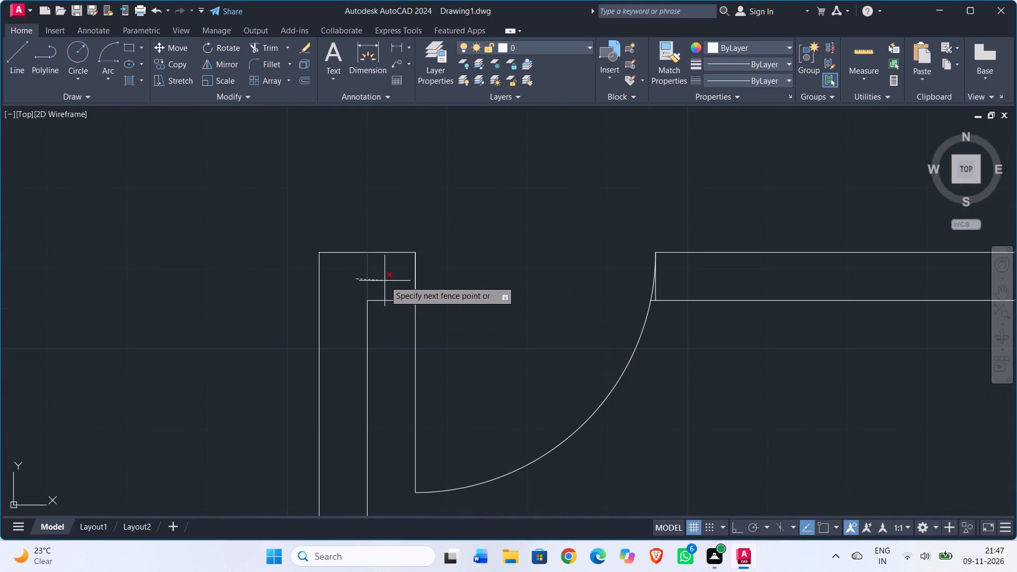
click(385, 281)
scroll(689, 317, up, 2)
scroll(592, 281, up, 2)
drag(604, 283, 603, 278)
click(603, 253)
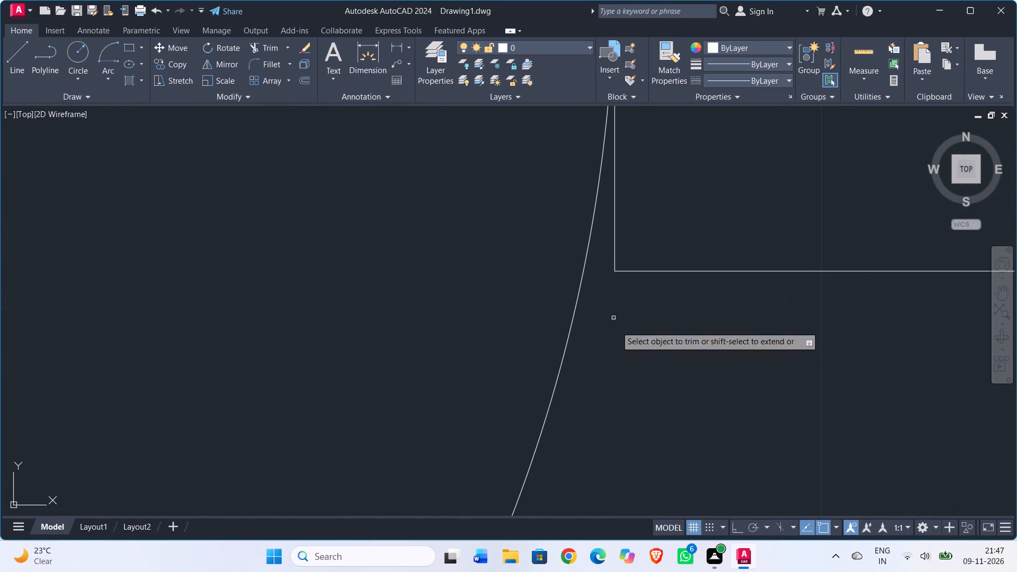
scroll(621, 353, down, 8)
middle_drag(565, 339, 575, 190)
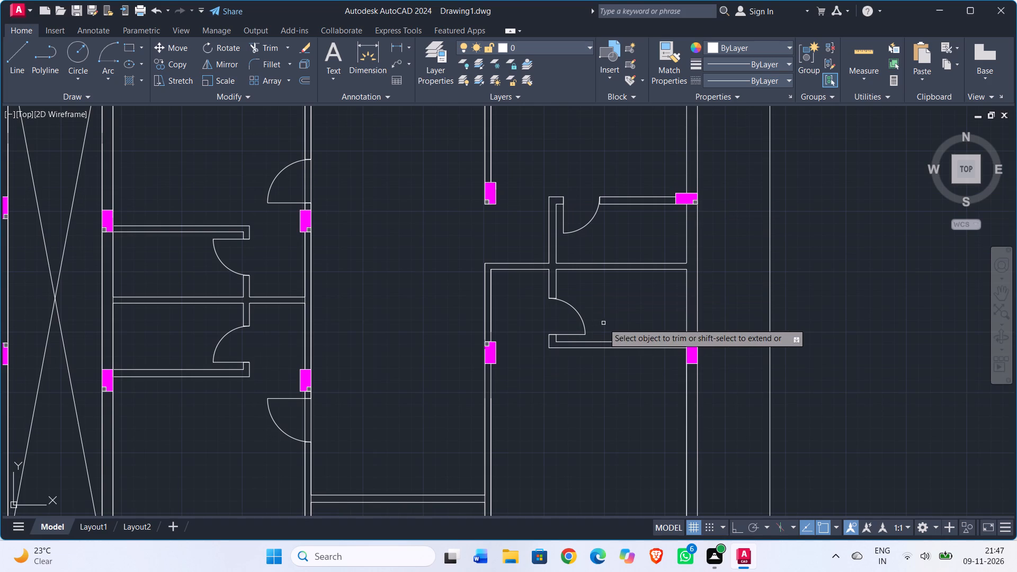
key(Escape)
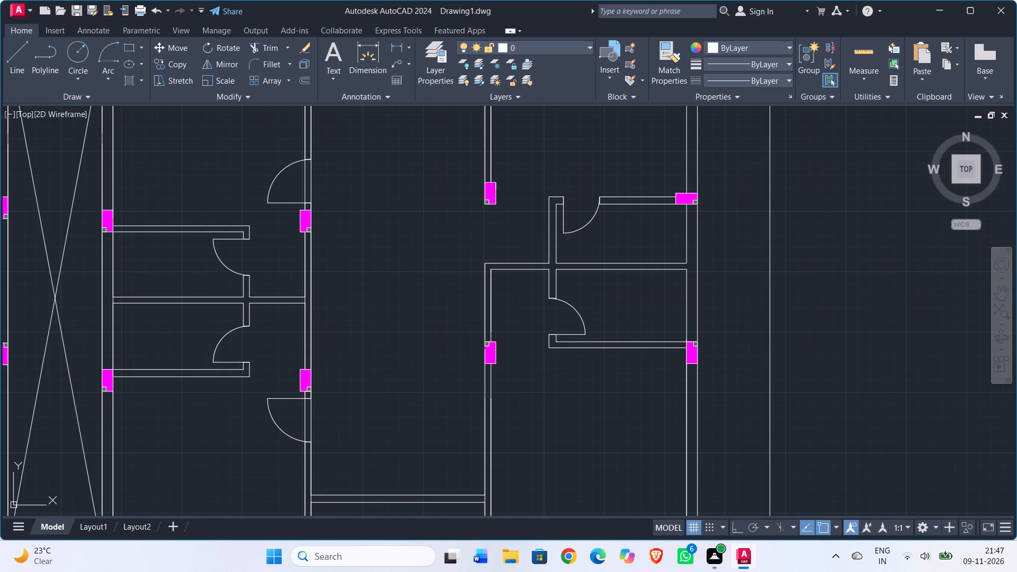
Draw a line across the room's left wall along the bottom edge of the column beside the lower toilet.
middle_drag(567, 417, 579, 314)
scroll(510, 276, up, 2)
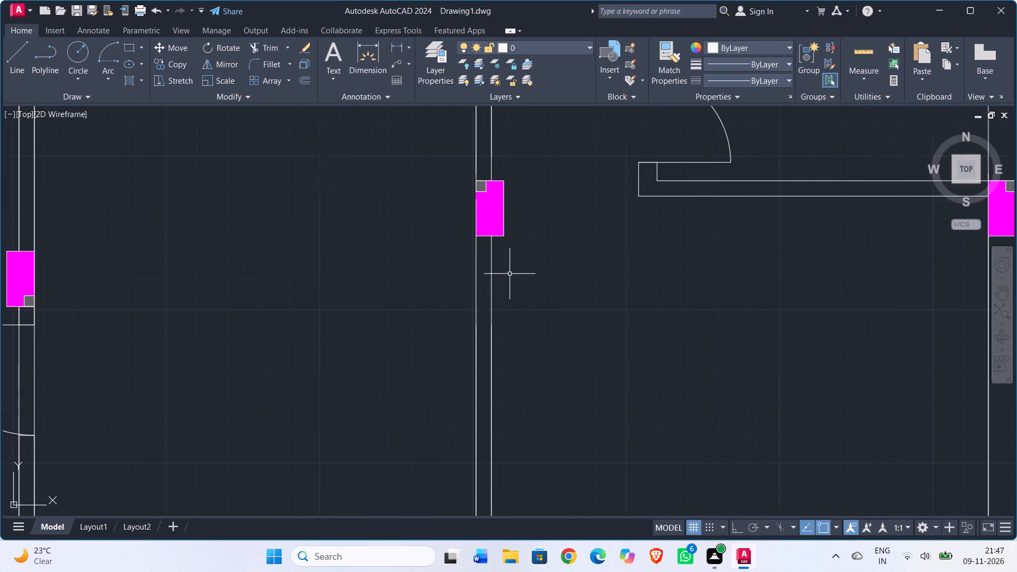
key(l)
key(Return)
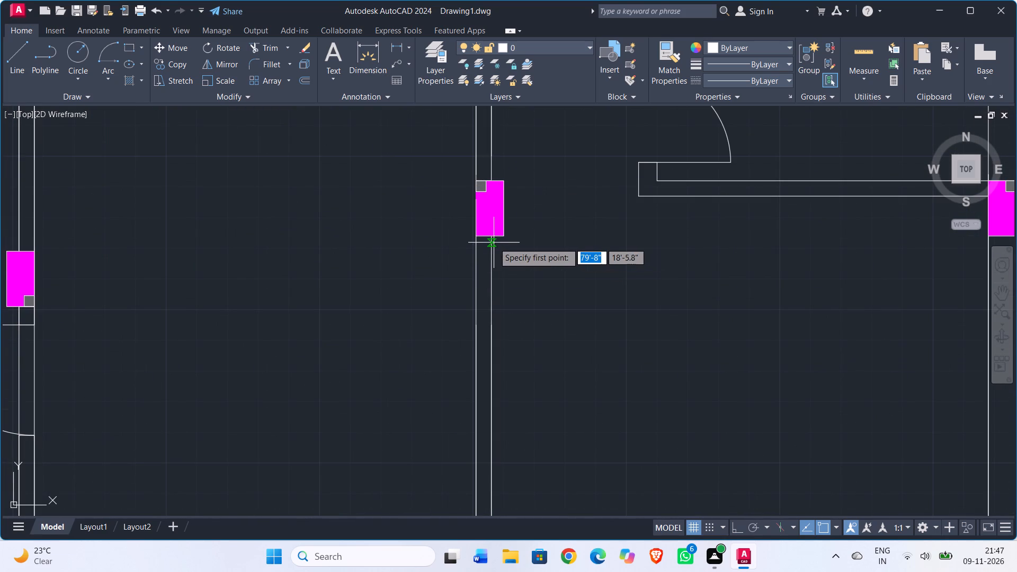
click(494, 235)
click(479, 236)
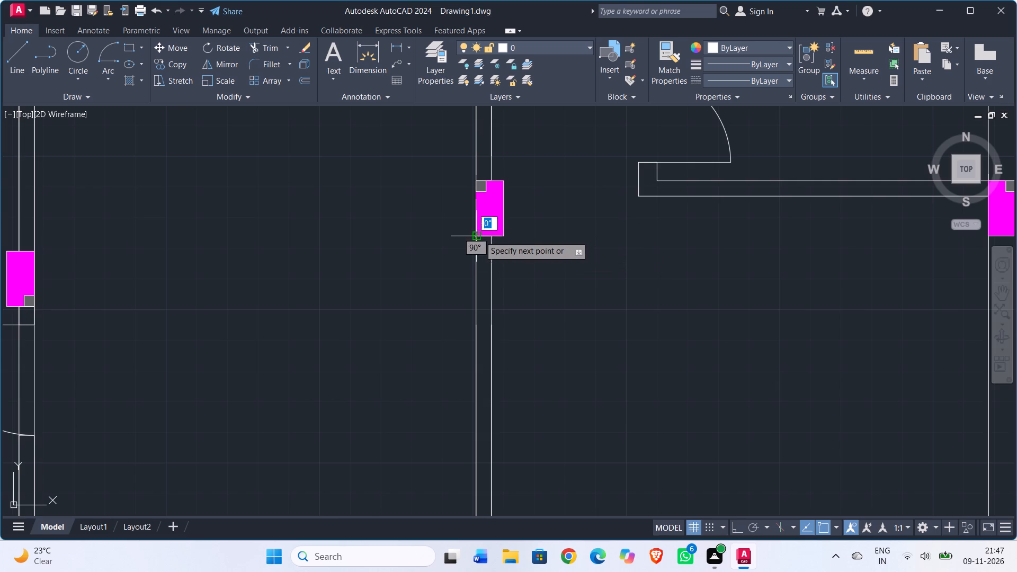
key(Escape)
Offset the line at the column's bottom edge 6" downward to mark the room door's upper jamb.
text(off)
key(Return)
text(6")
key(Return)
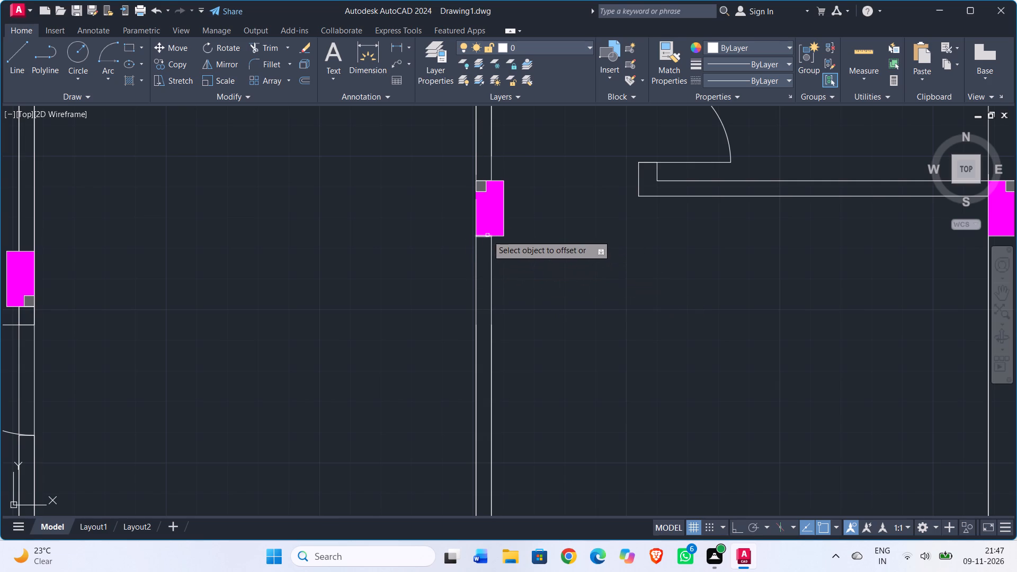
click(486, 237)
click(481, 278)
key(Escape)
Offset the room door's upper jamb line 3' downward to mark the other side of the opening.
text(off)
key(Return)
text(3')
key(Return)
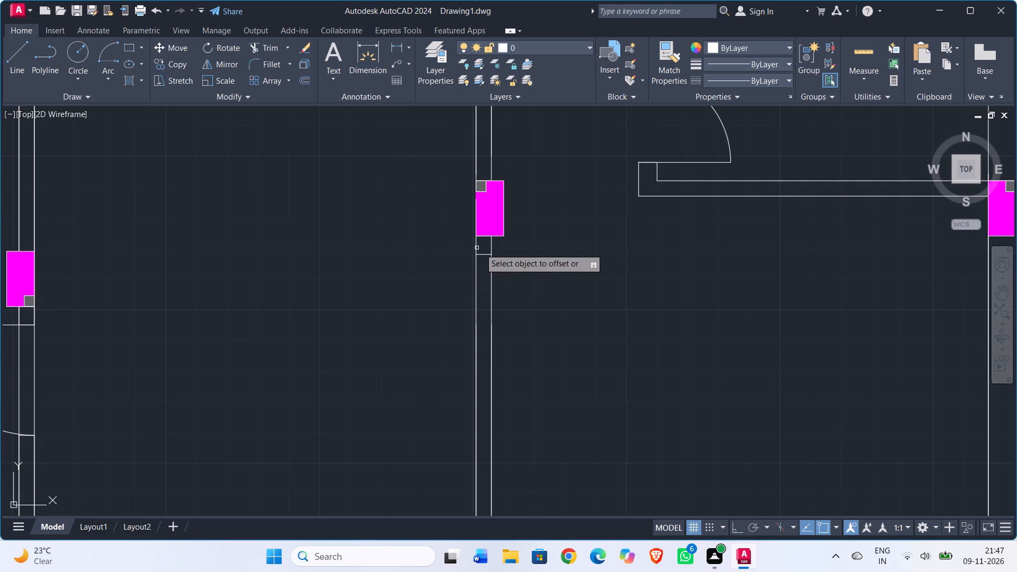
click(484, 254)
click(490, 326)
key(Escape)
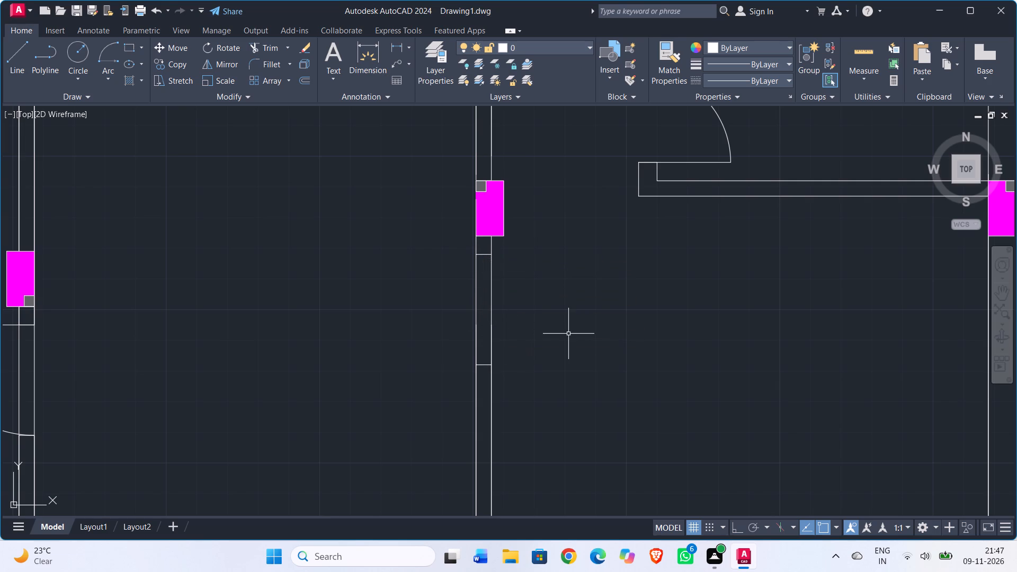
Draw a 3' horizontal door leaf into the room from the outer end of the upper jamb.
key(l)
key(Return)
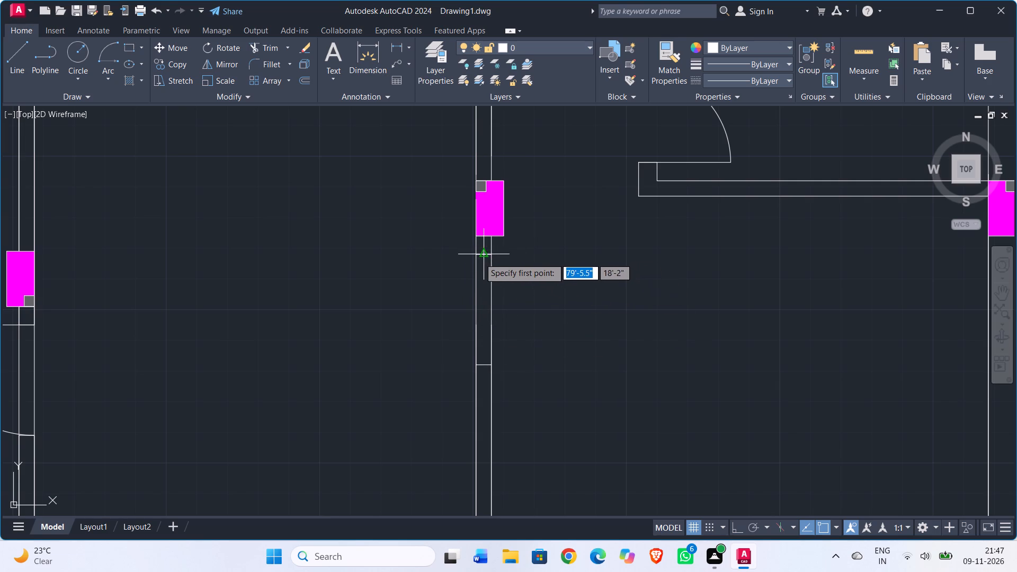
click(478, 256)
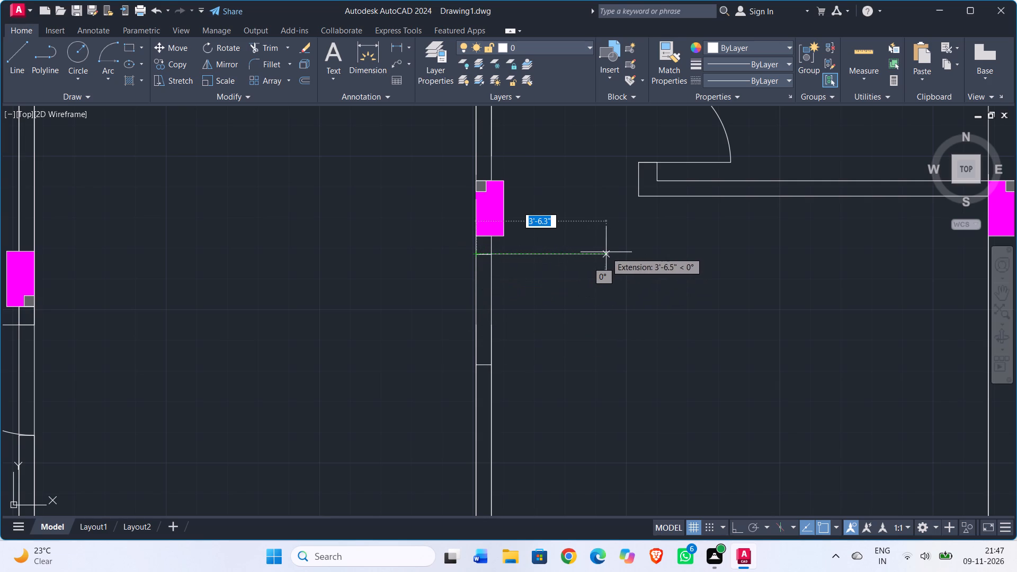
text(3')
key(Return)
key(Escape)
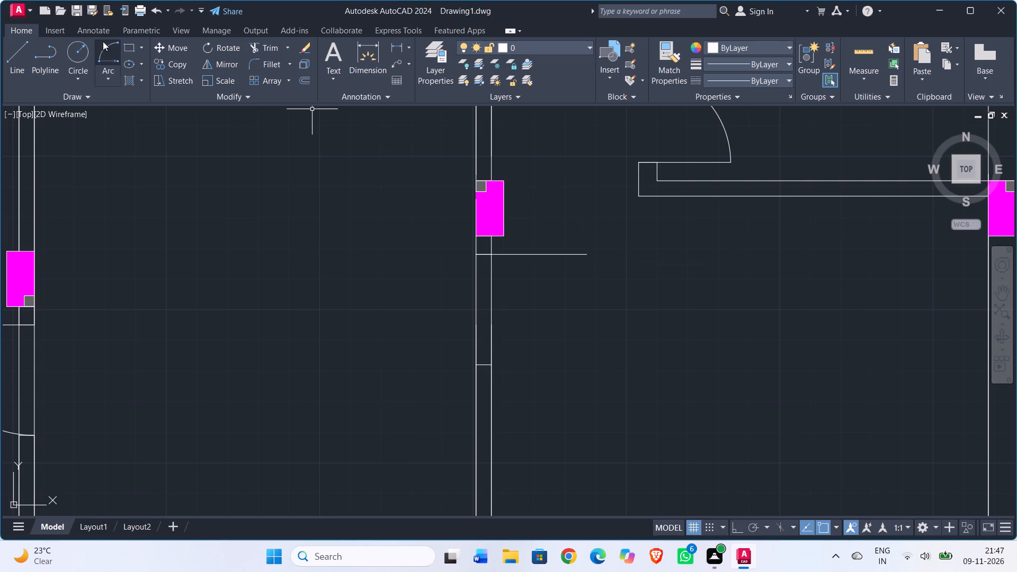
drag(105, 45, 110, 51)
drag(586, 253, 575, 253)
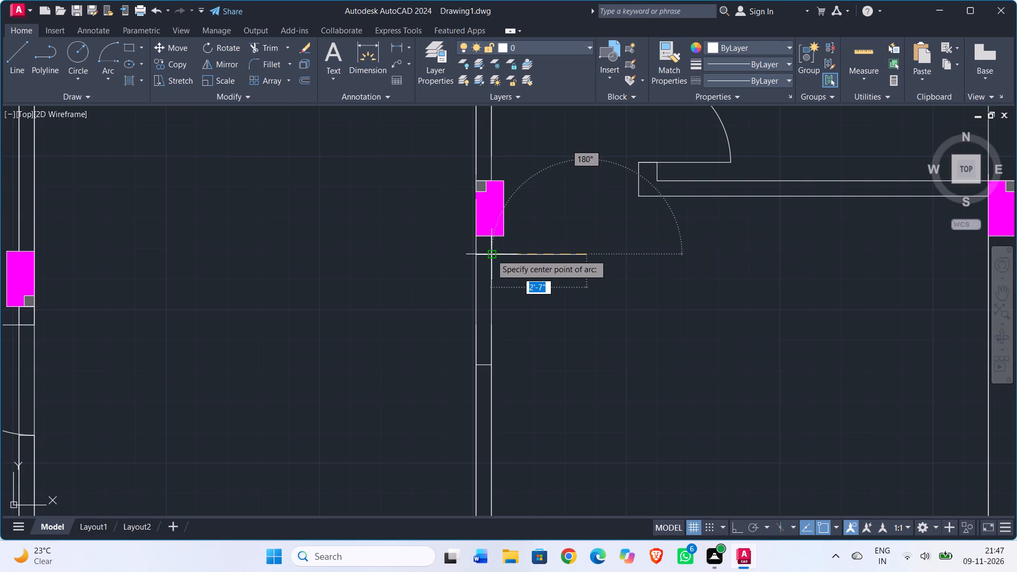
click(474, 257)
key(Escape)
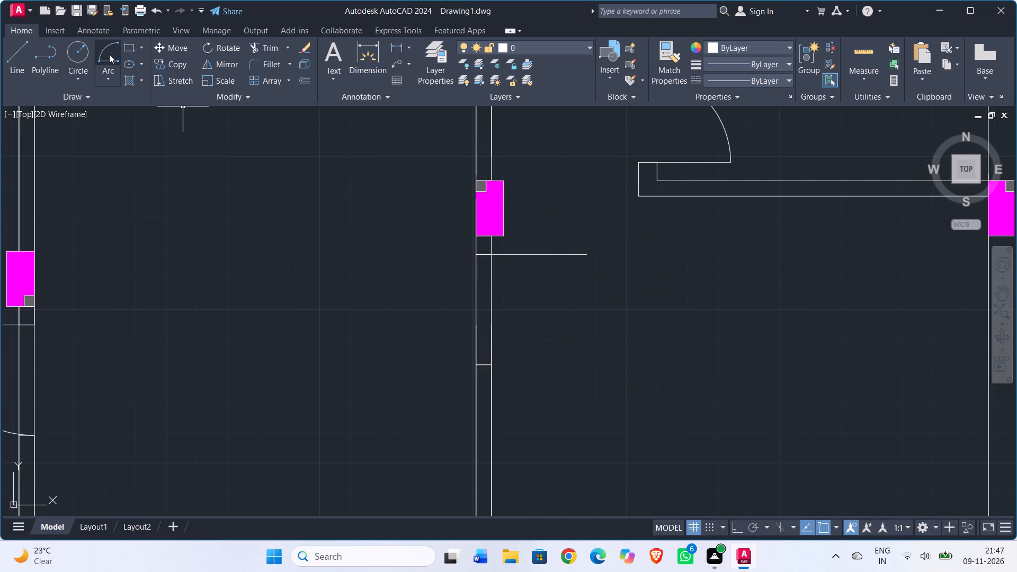
Draw the room's door swing arc from the lower jamb's outer end to the leaf's free end, centred on the hinge point.
drag(105, 52, 118, 72)
drag(103, 50, 105, 59)
drag(105, 59, 111, 64)
click(475, 363)
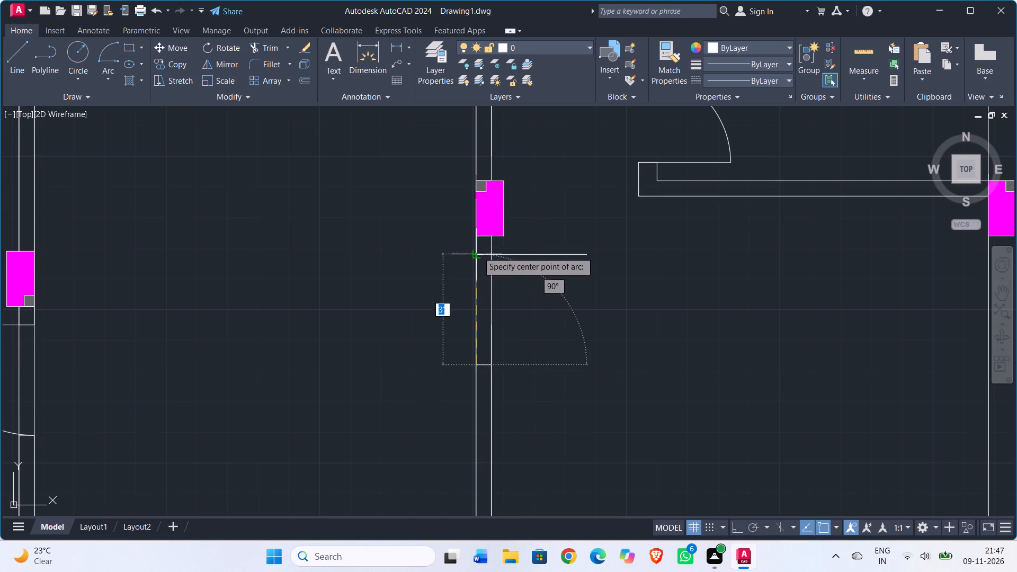
click(478, 251)
click(586, 255)
key(Escape)
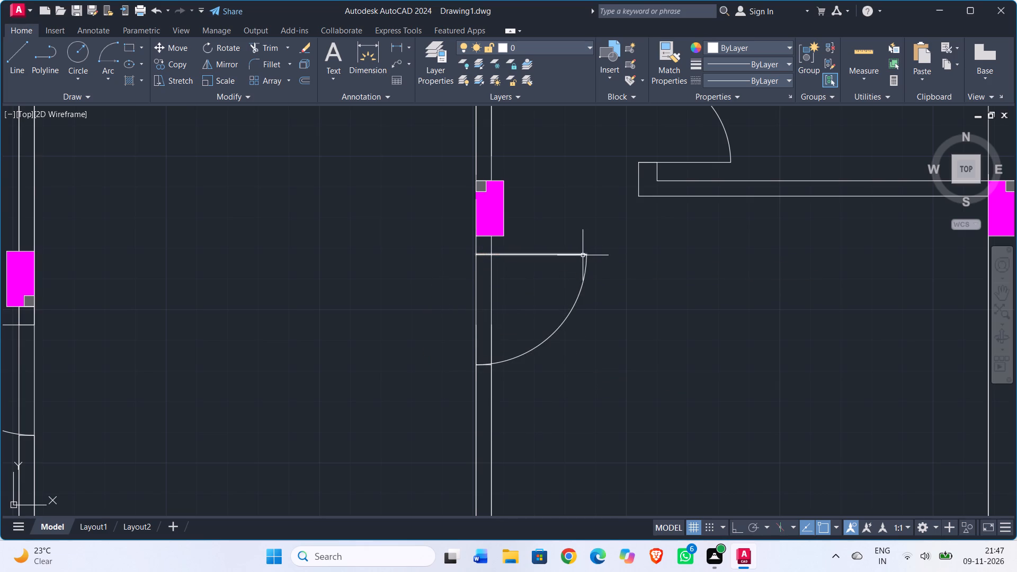
Trim the room's left wall lines across the 3' door opening, including the short leftovers above the lower jamb.
key(t)
key(r)
key(Return)
click(504, 303)
drag(445, 312, 451, 320)
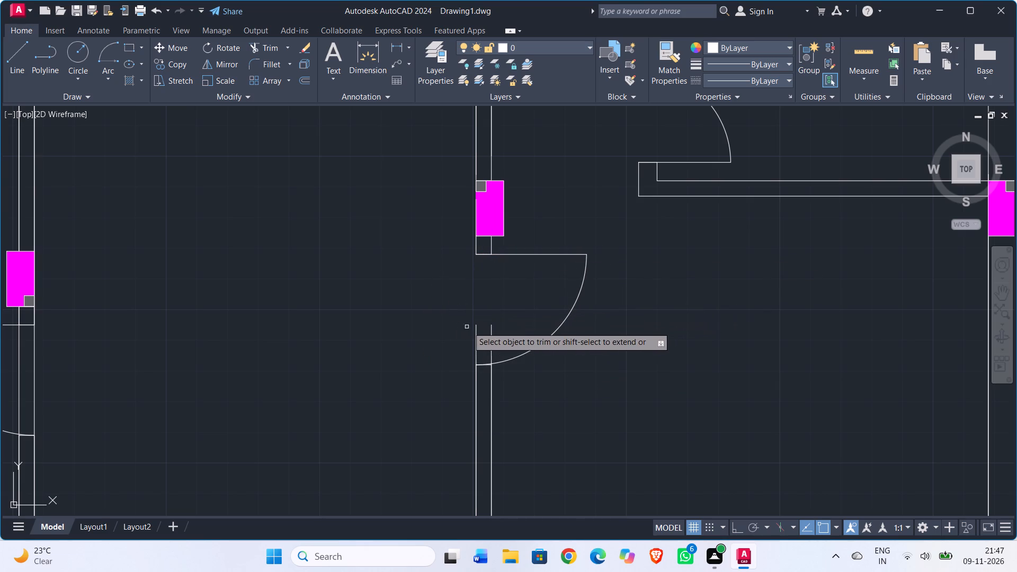
click(473, 334)
click(495, 335)
scroll(483, 365, up, 5)
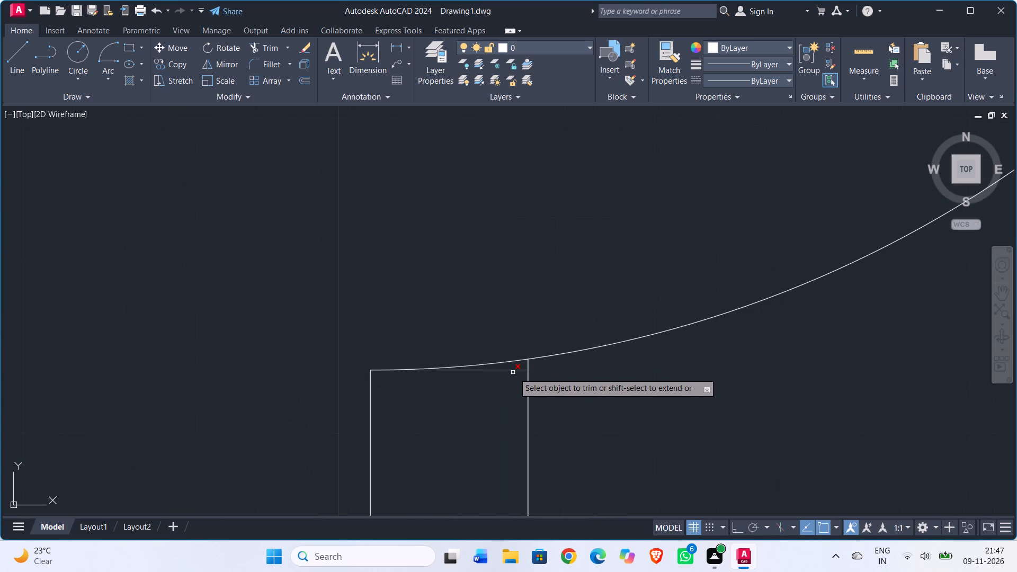
click(528, 364)
scroll(531, 363, up, 3)
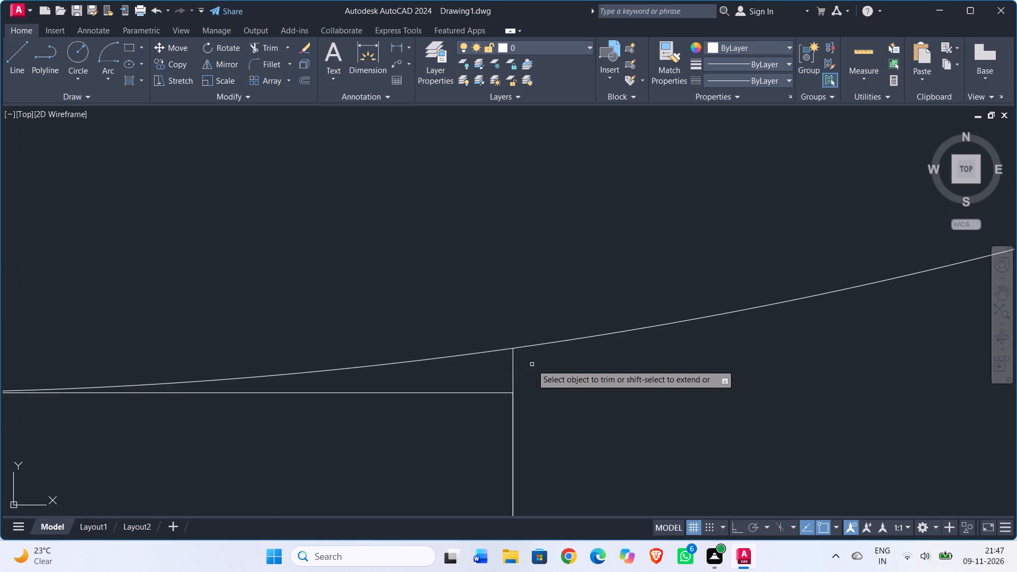
click(532, 364)
drag(493, 364, 499, 365)
scroll(610, 382, down, 8)
middle_drag(670, 328, 439, 327)
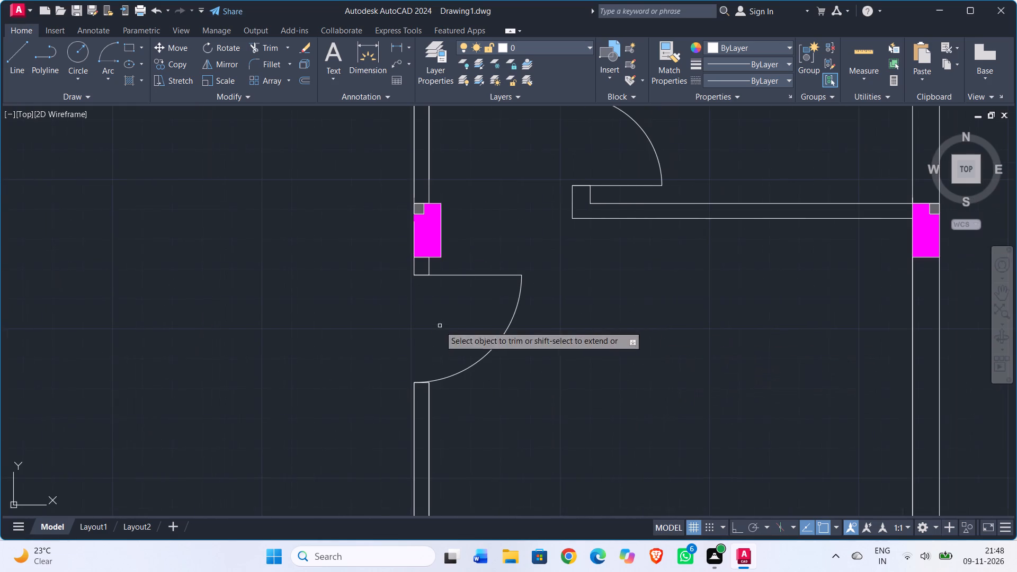
key(Escape)
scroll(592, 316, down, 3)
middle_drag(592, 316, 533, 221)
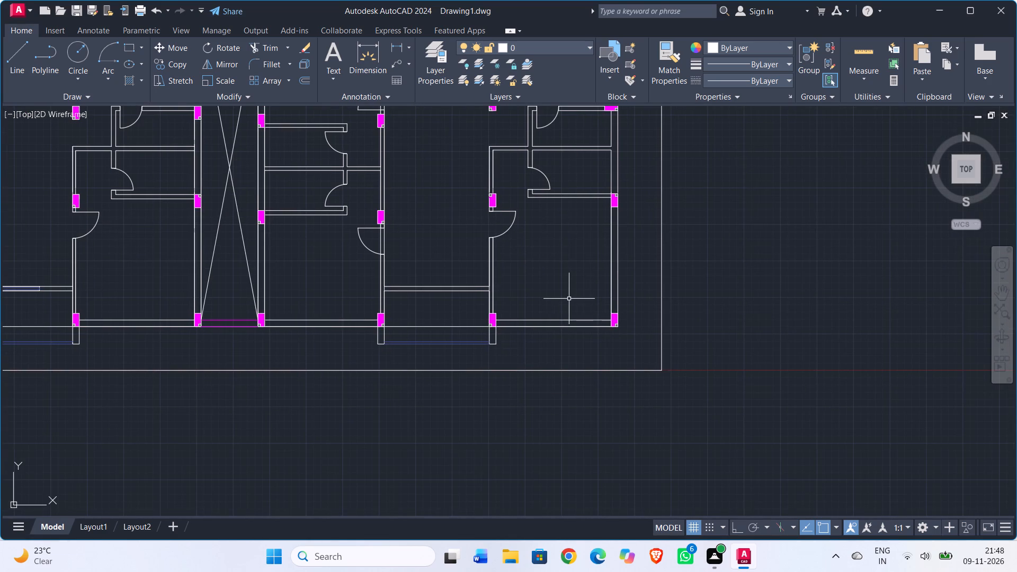
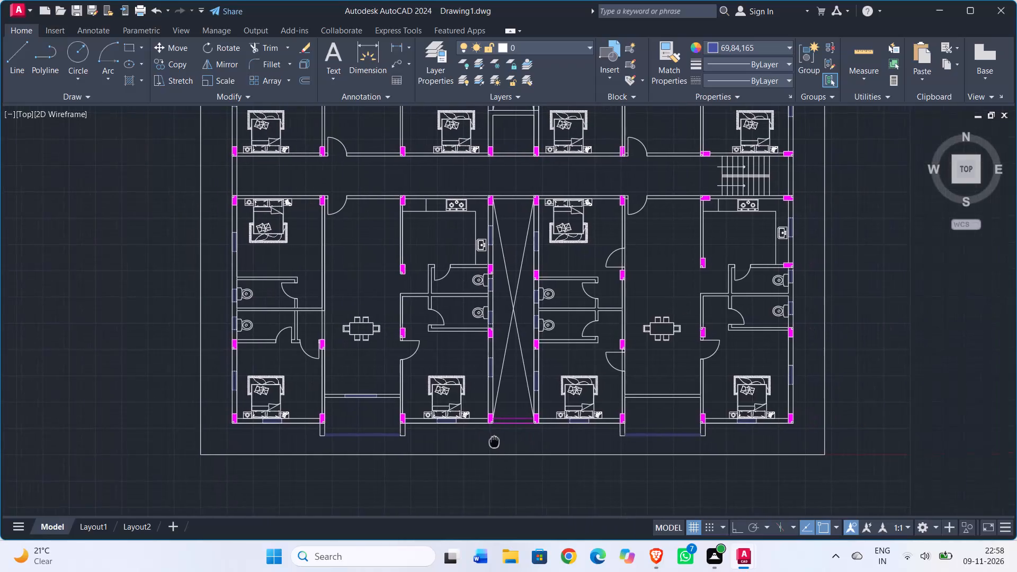
Review the floor plan from the lower units up to the central corridor and upper units, checking rooms, toilets and door openings.
middle_drag(643, 468, 584, 458)
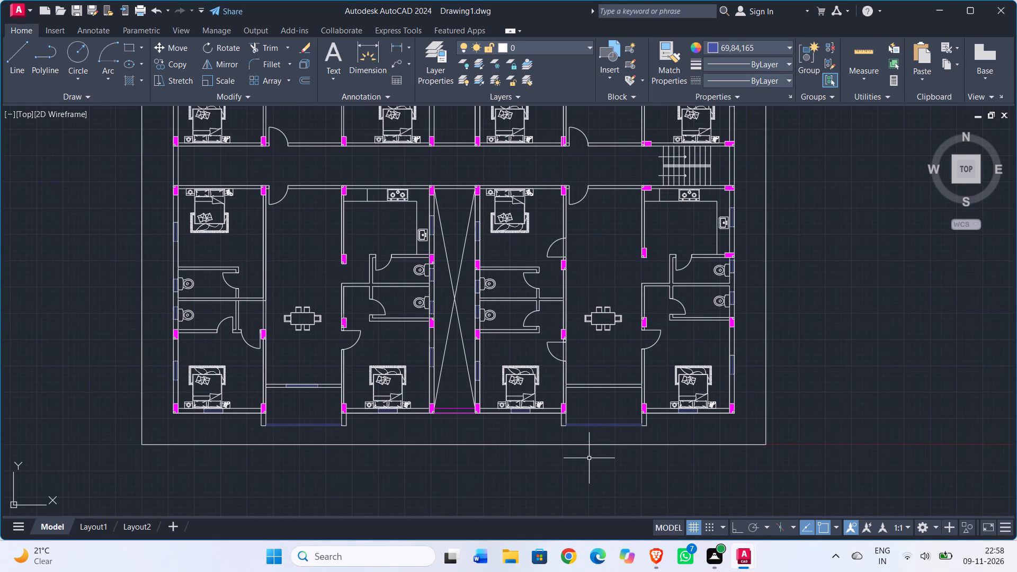
scroll(587, 470, down, 2)
scroll(503, 459, up, 2)
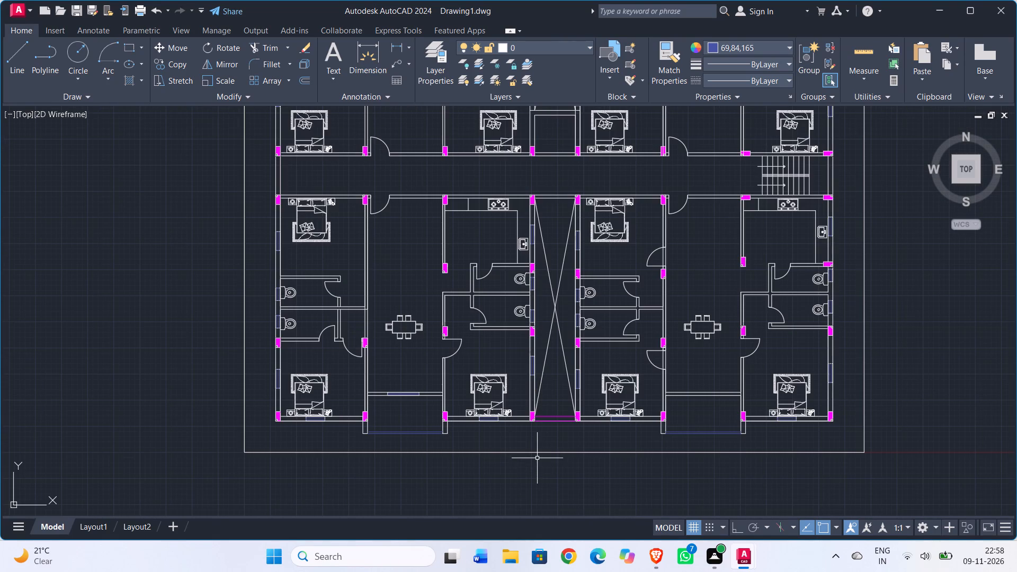
scroll(544, 441, down, 1)
scroll(547, 280, up, 1)
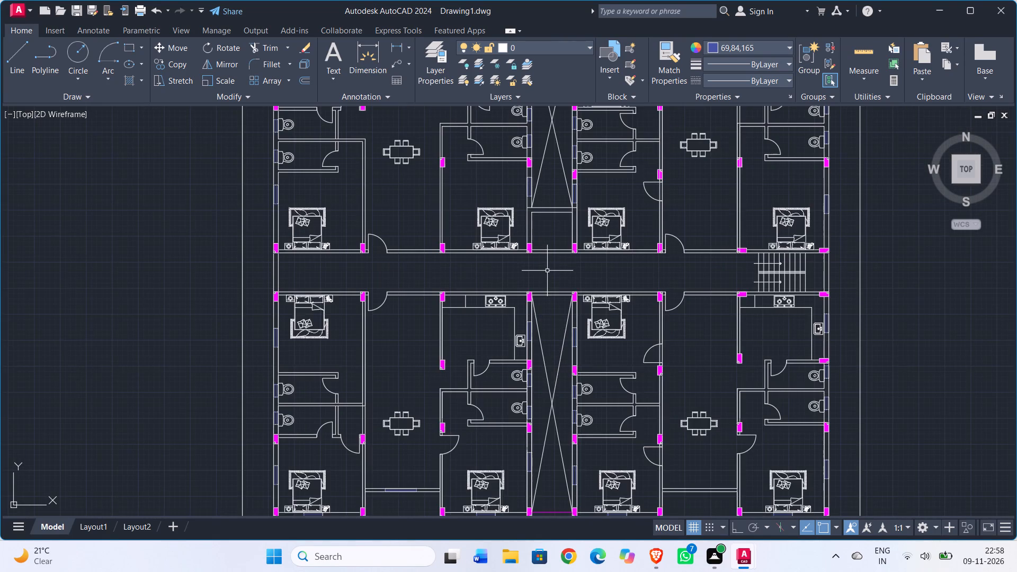
middle_drag(548, 271, 454, 288)
scroll(454, 288, down, 1)
middle_drag(454, 288, 523, 293)
scroll(523, 293, up, 1)
scroll(522, 294, down, 1)
middle_drag(522, 294, 480, 298)
scroll(474, 296, up, 2)
scroll(480, 298, down, 1)
middle_drag(480, 298, 540, 314)
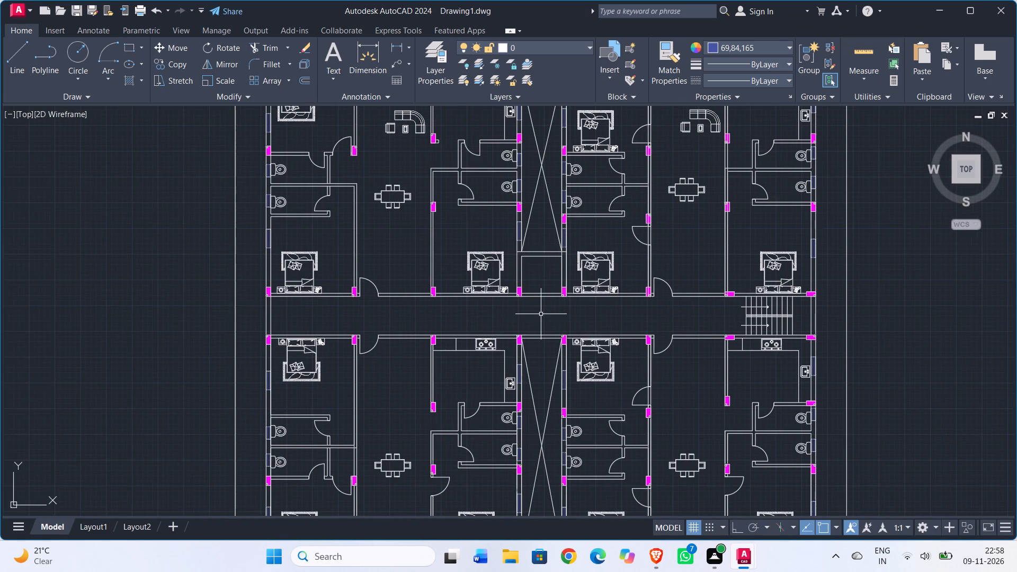
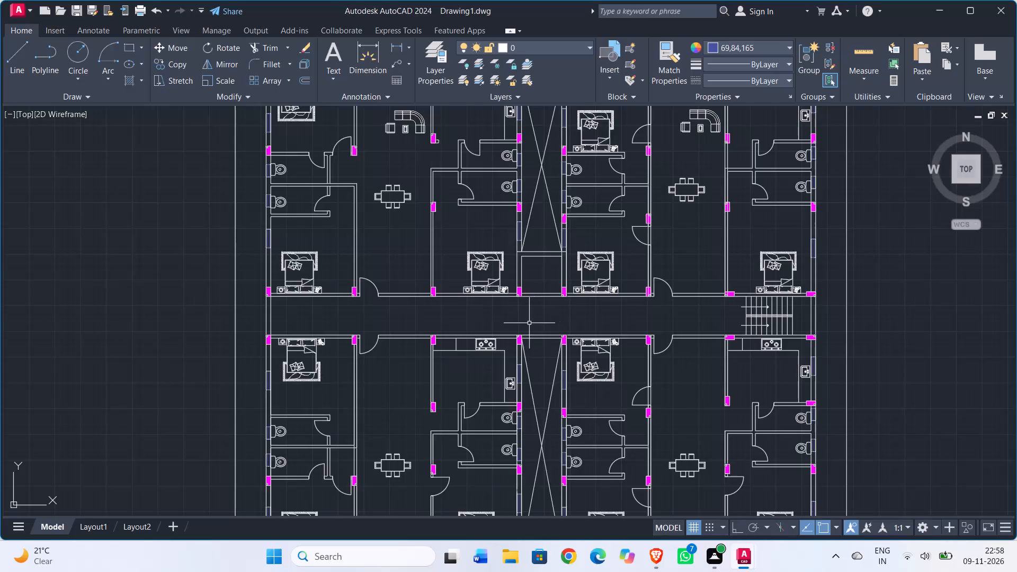
Inspect the central corridor and upper units, then examine the corridor entrance door of the upper-left unit.
middle_drag(531, 319, 550, 363)
scroll(549, 362, down, 1)
middle_drag(551, 363, 505, 346)
scroll(511, 350, up, 1)
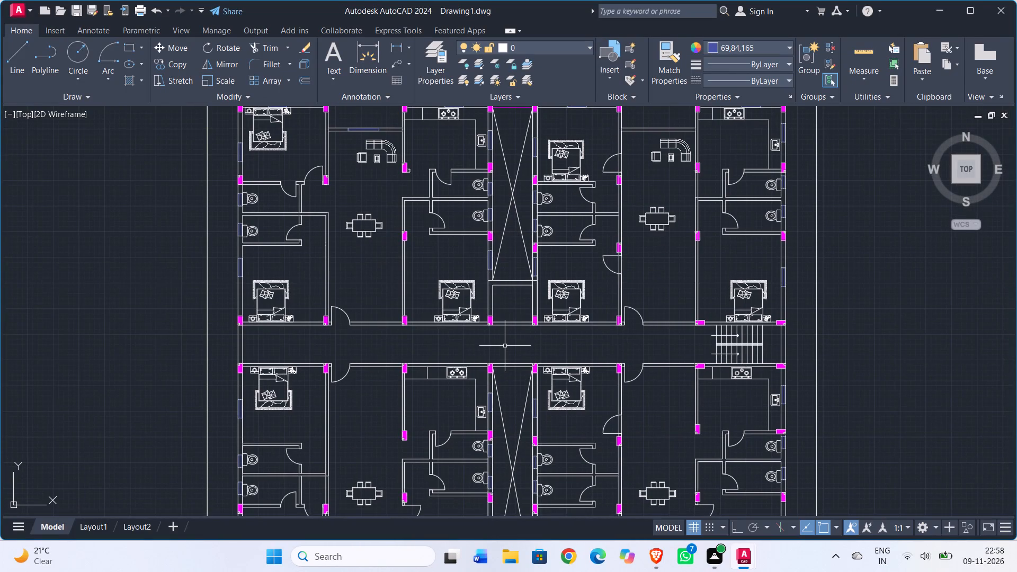
middle_drag(499, 347, 441, 370)
scroll(443, 370, down, 1)
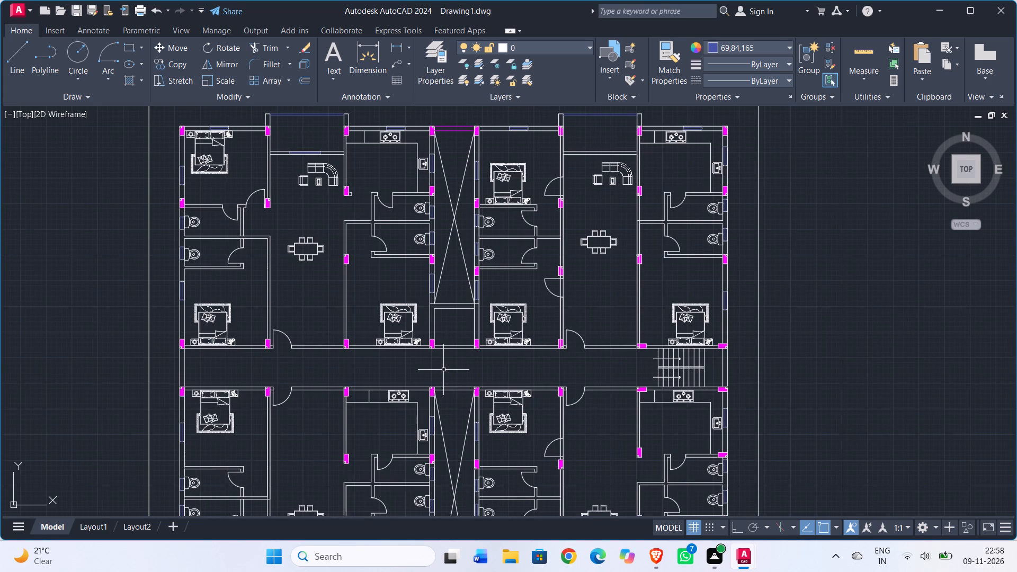
scroll(548, 199, up, 1)
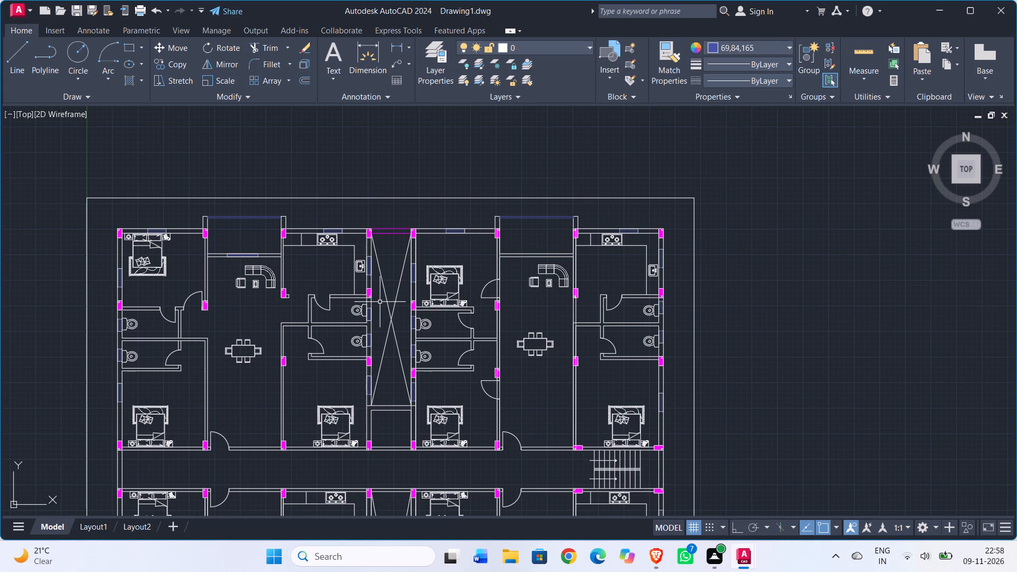
scroll(233, 479, up, 2)
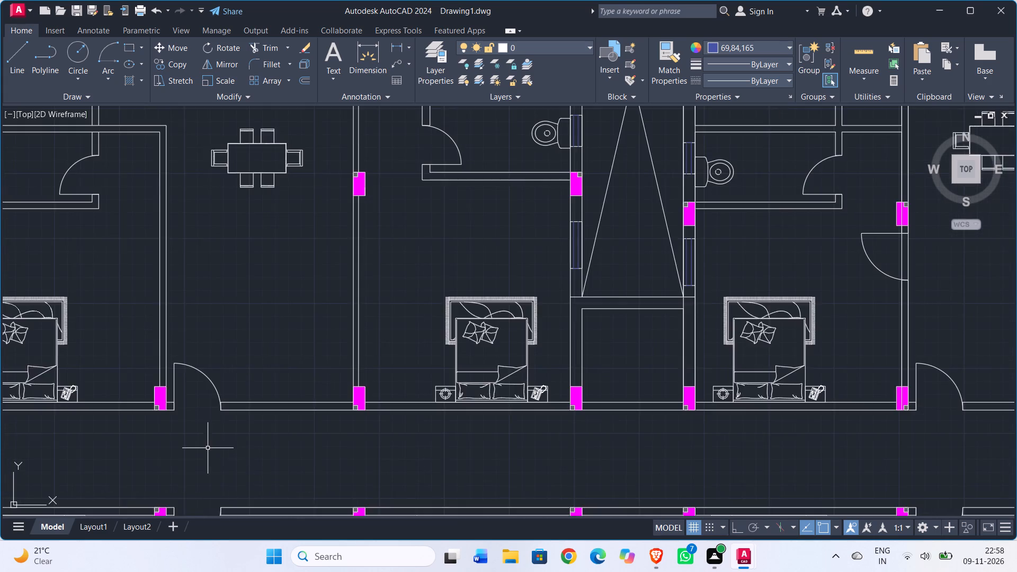
scroll(204, 446, up, 1)
middle_drag(210, 443, 260, 437)
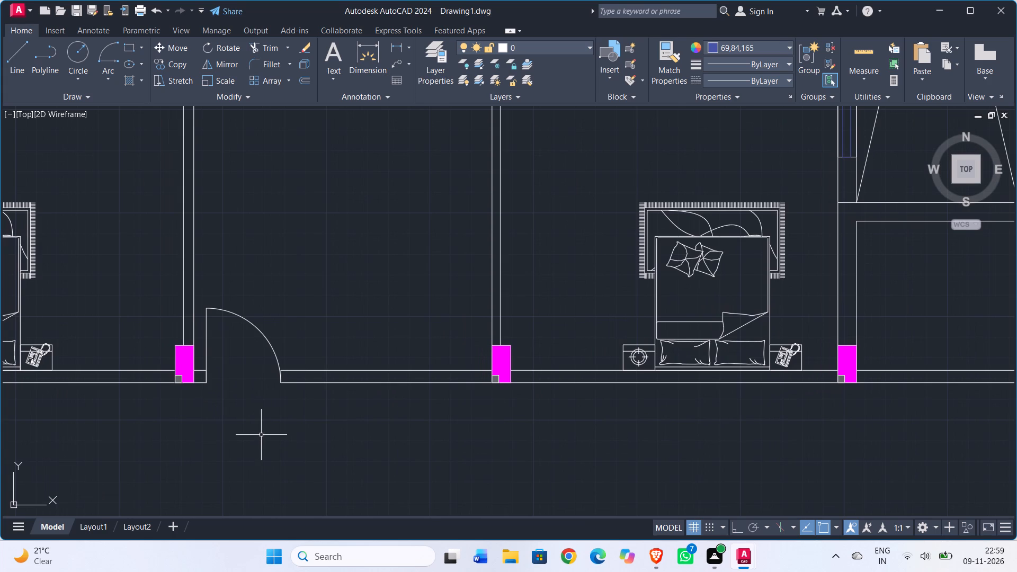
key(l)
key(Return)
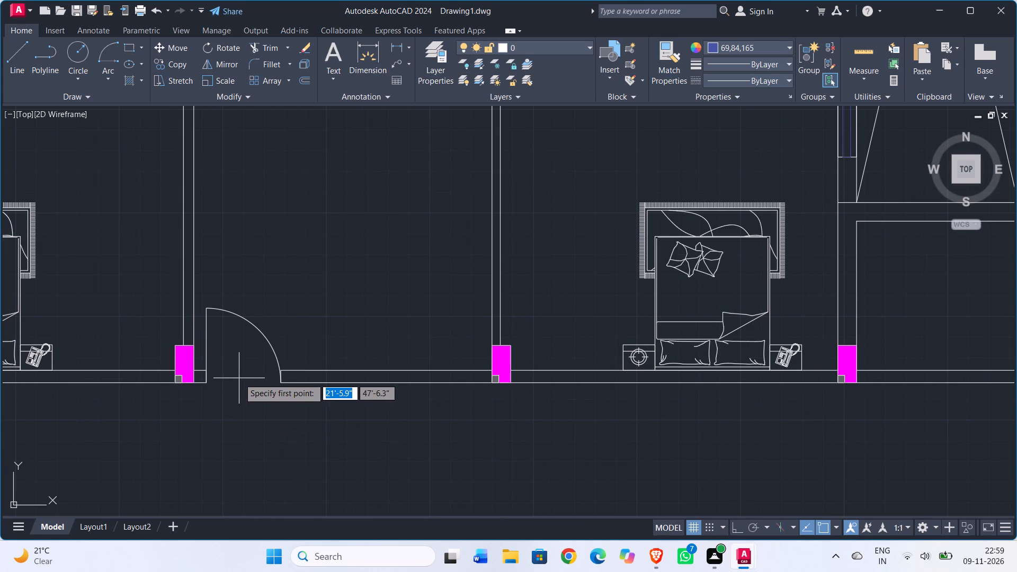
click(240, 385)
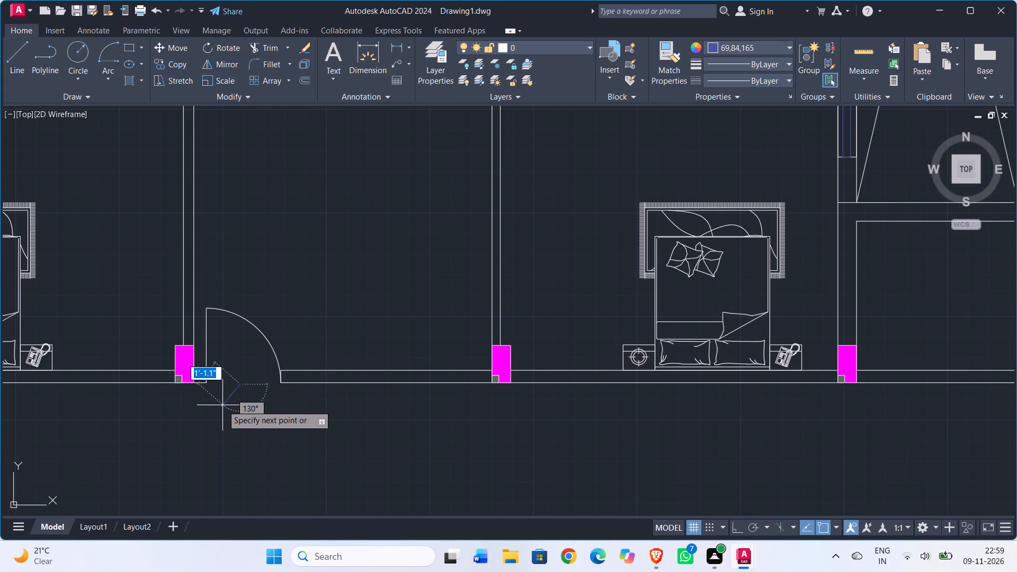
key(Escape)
With the object colour set to ByLayer, draw a diagonal line about 11.8" long in the corridor just below the upper-left unit's entrance door.
click(725, 52)
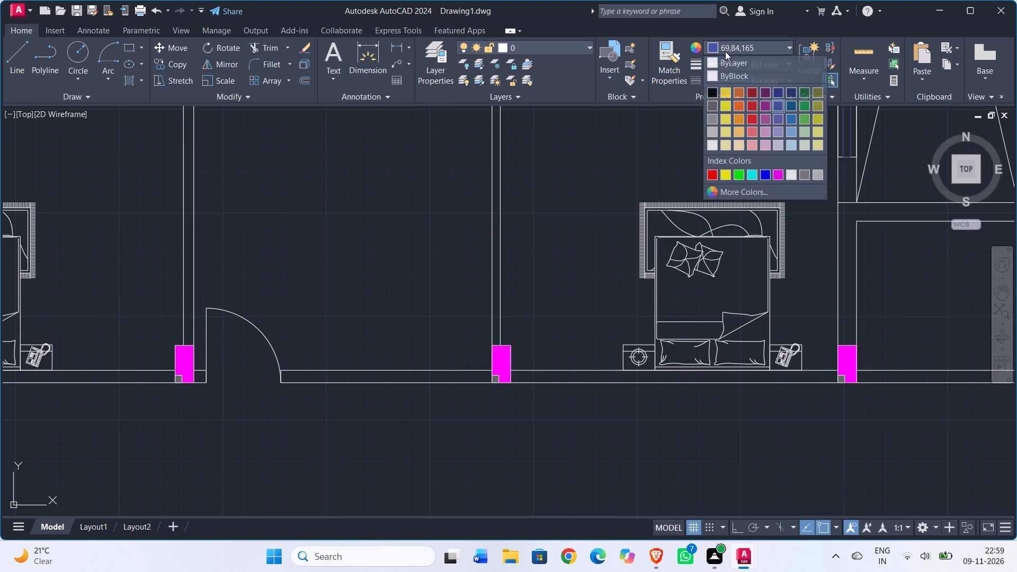
click(716, 59)
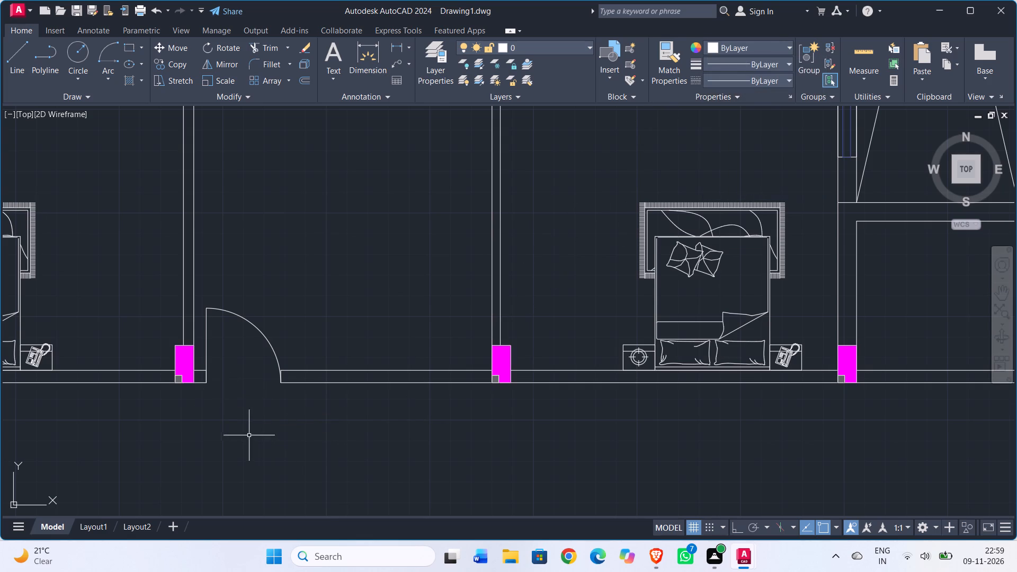
key(l)
key(Return)
scroll(242, 387, up, 1)
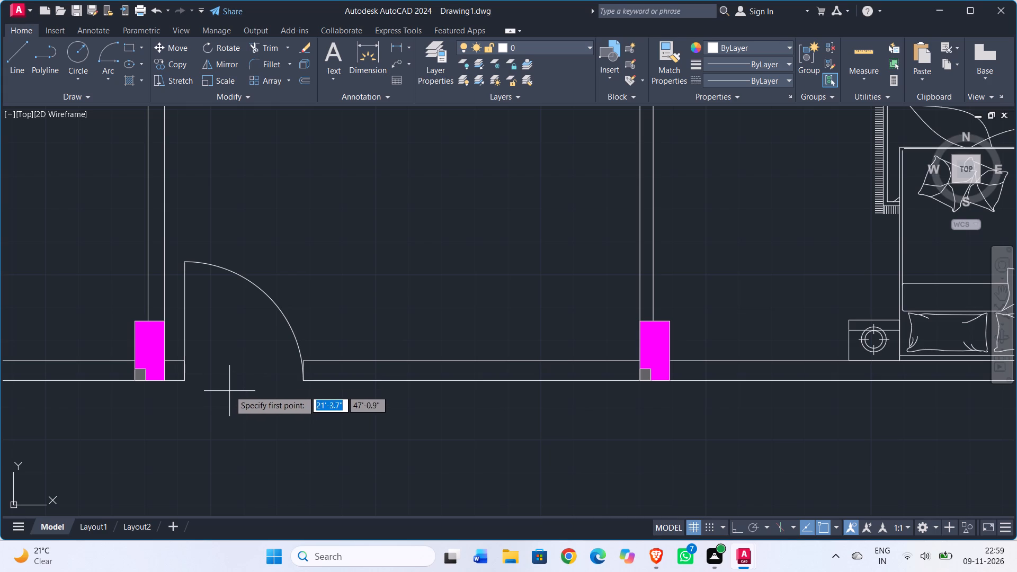
click(234, 389)
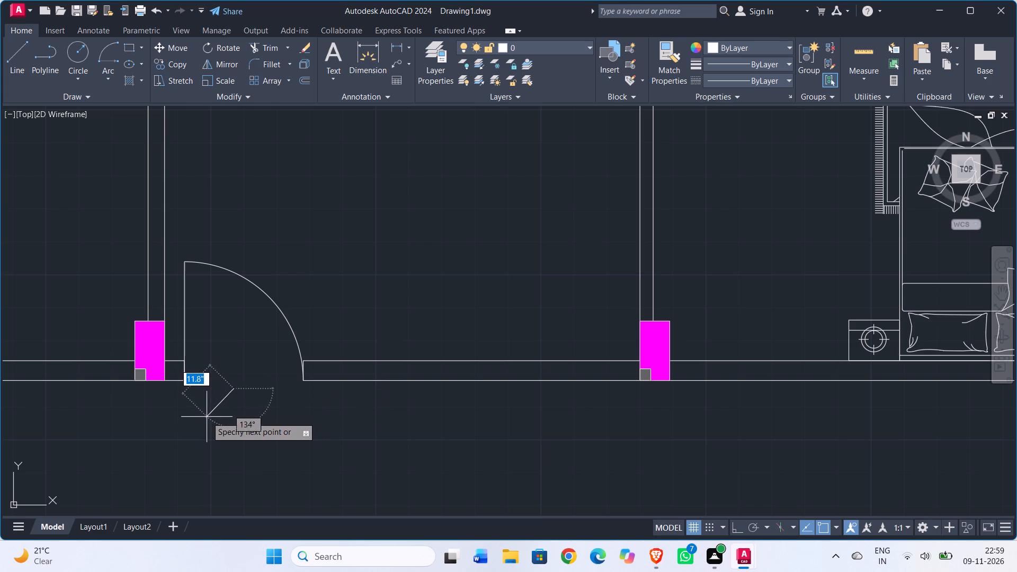
click(206, 416)
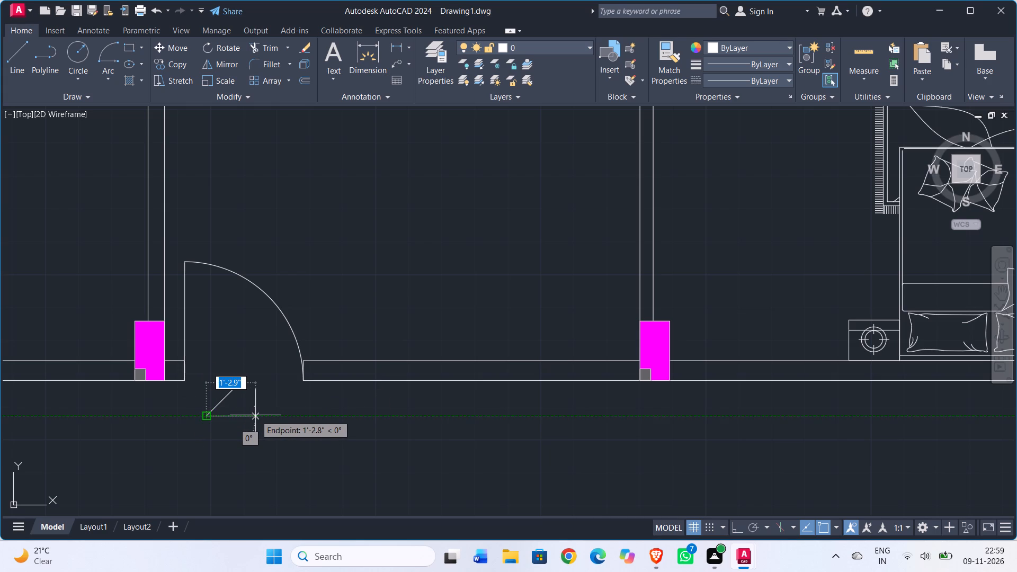
key(Escape)
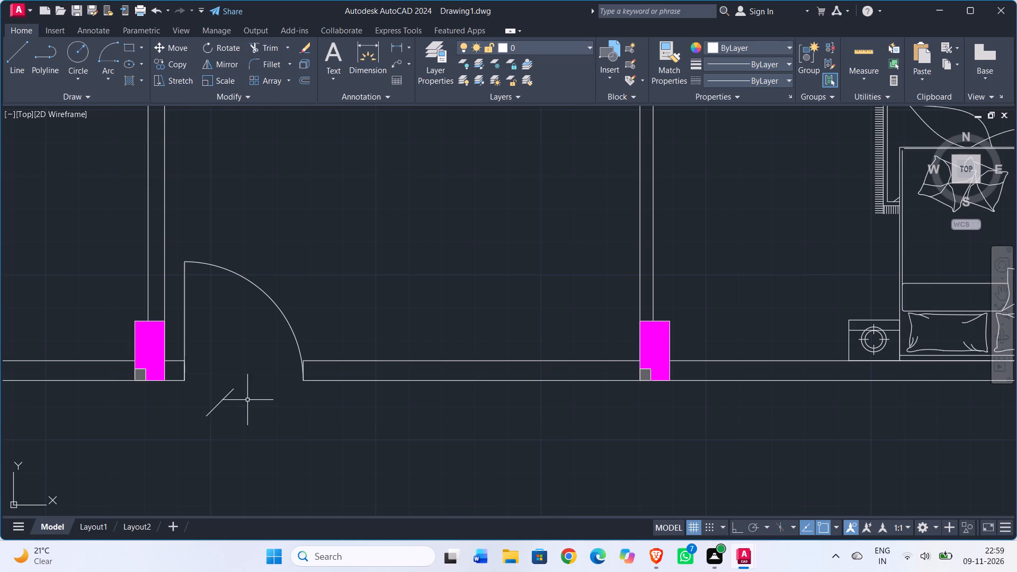
Mirror the diagonal line about a vertical axis through its upper end with Ortho on, keeping the source line.
click(220, 404)
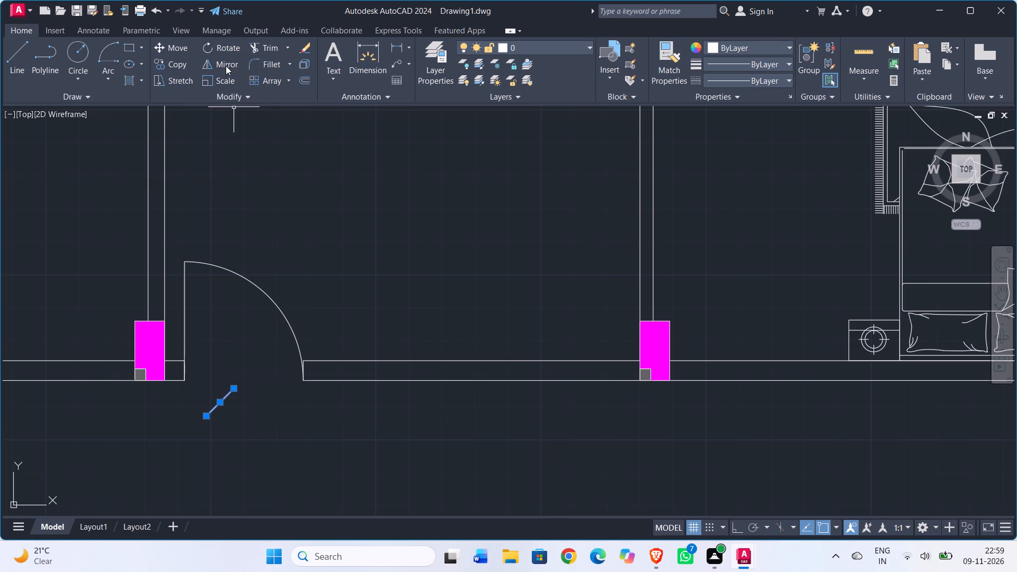
click(226, 65)
drag(235, 389, 235, 400)
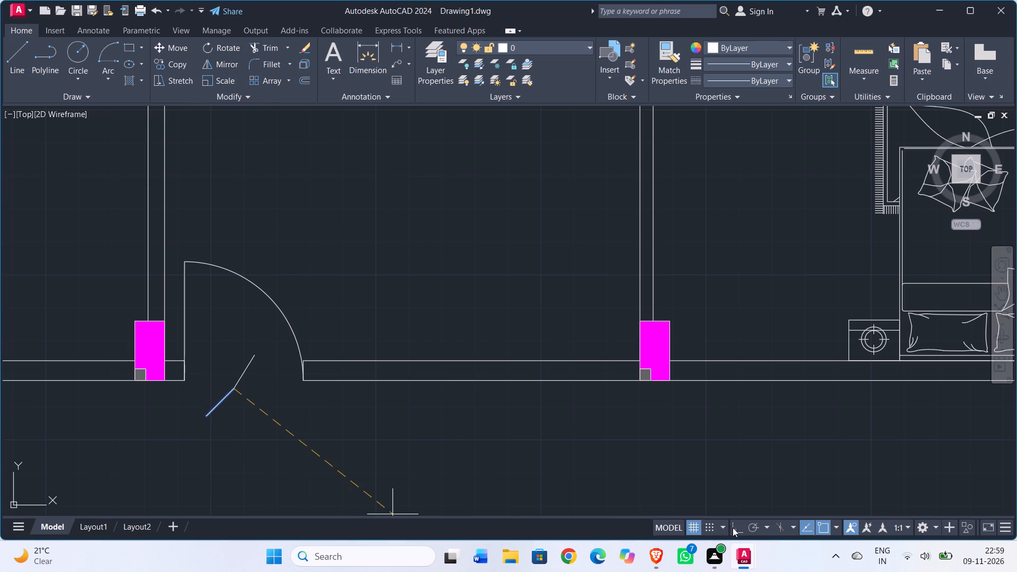
drag(735, 528, 728, 526)
click(227, 446)
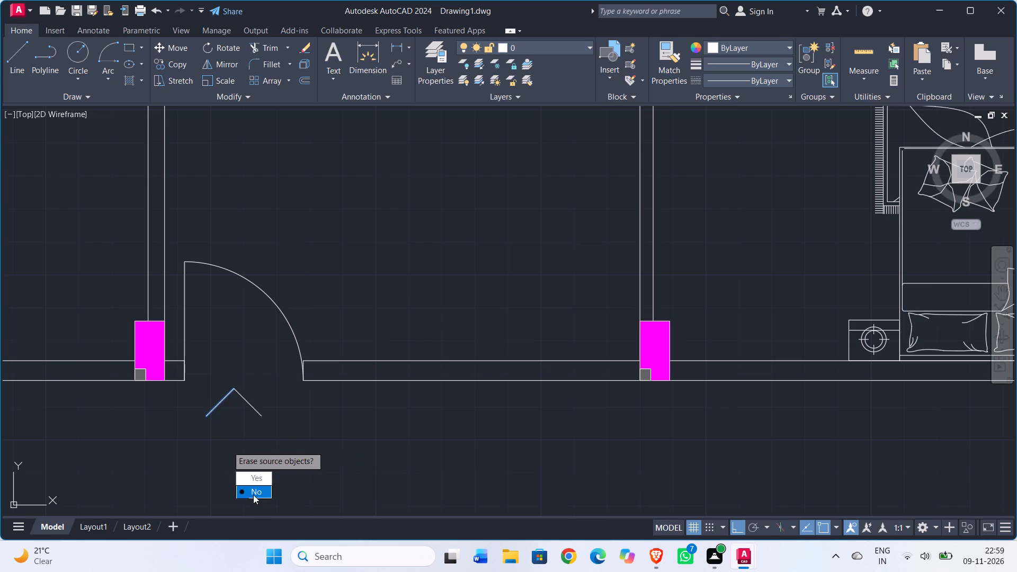
drag(253, 495, 227, 445)
Draw a horizontal base line between the lower ends of the two diagonals to close the entrance-marker triangle.
key(l)
key(Return)
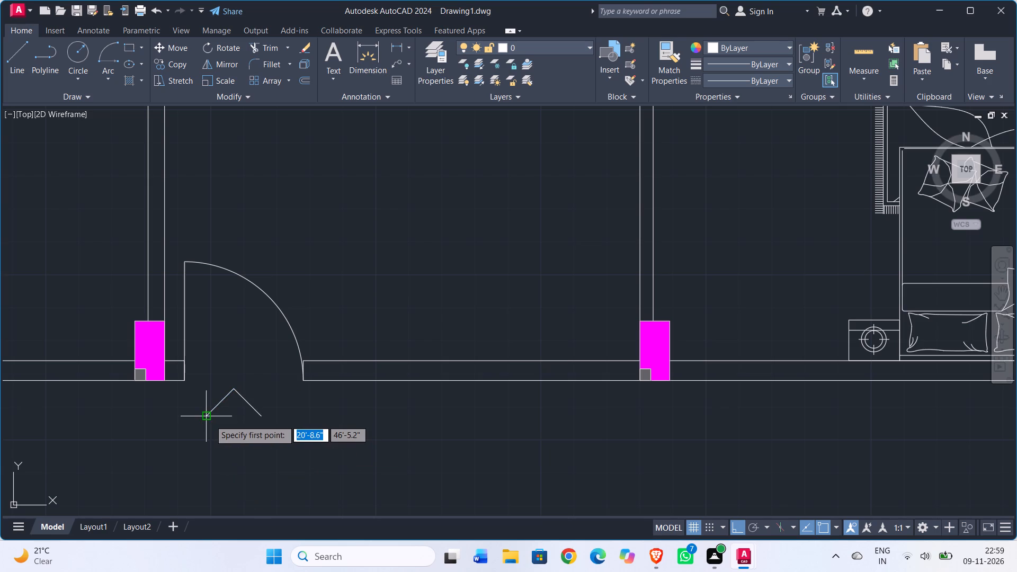
drag(210, 420, 224, 423)
click(261, 420)
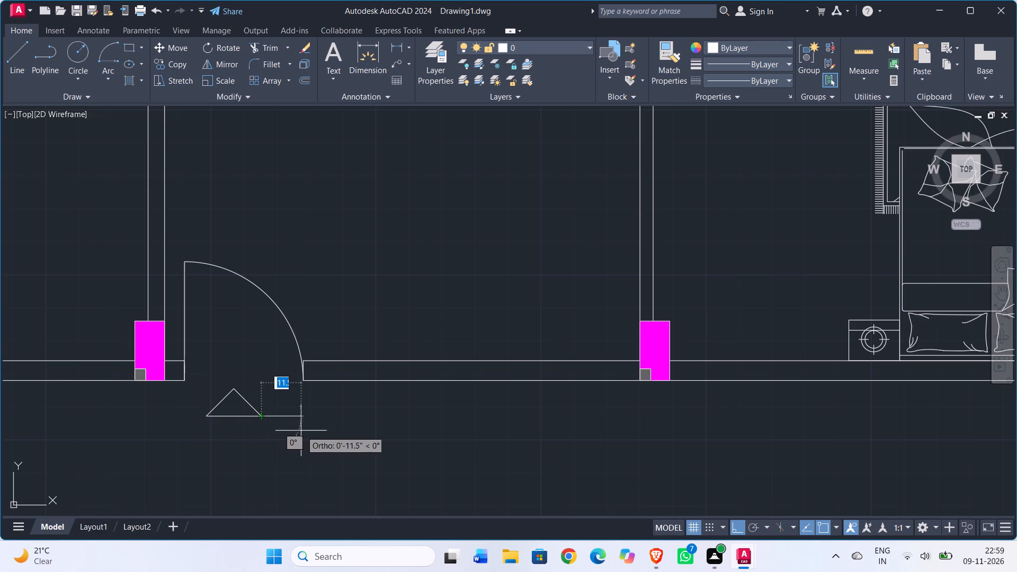
key(Escape)
Fill the triangle with a solid hatch in orange colour 242,103,34.
scroll(303, 431, down, 1)
middle_drag(303, 431, 396, 396)
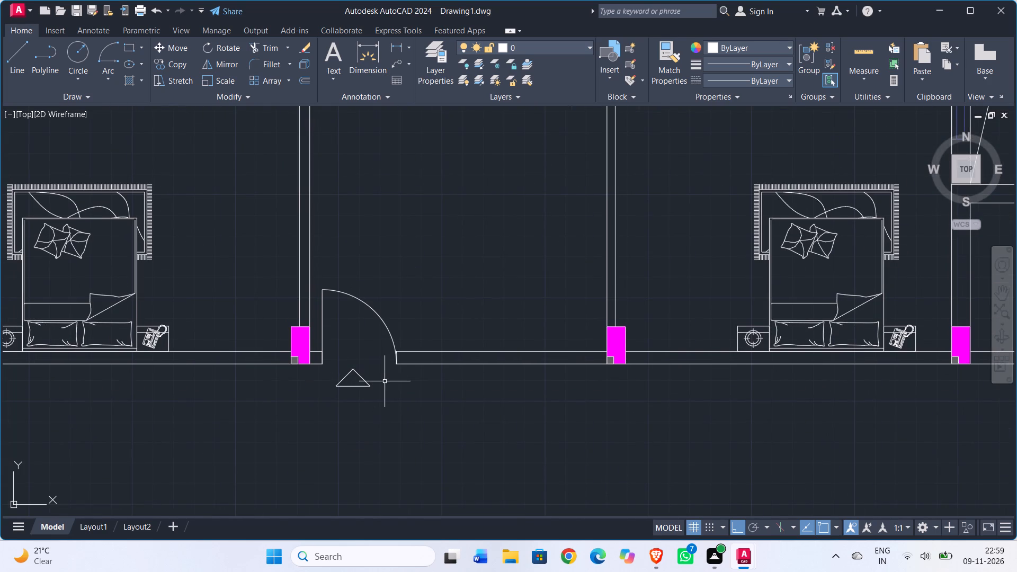
text(hatch)
key(Return)
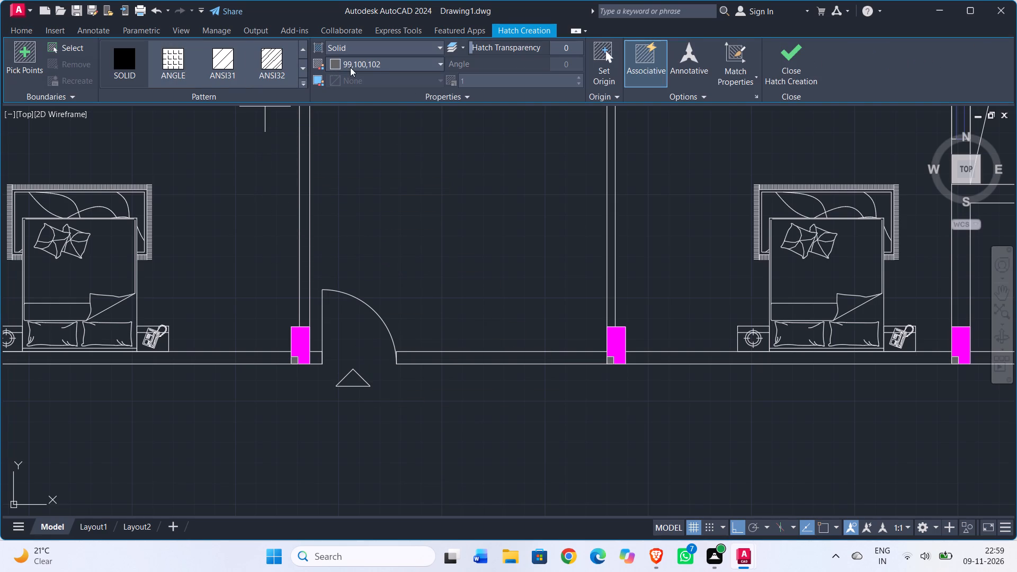
click(353, 65)
click(362, 137)
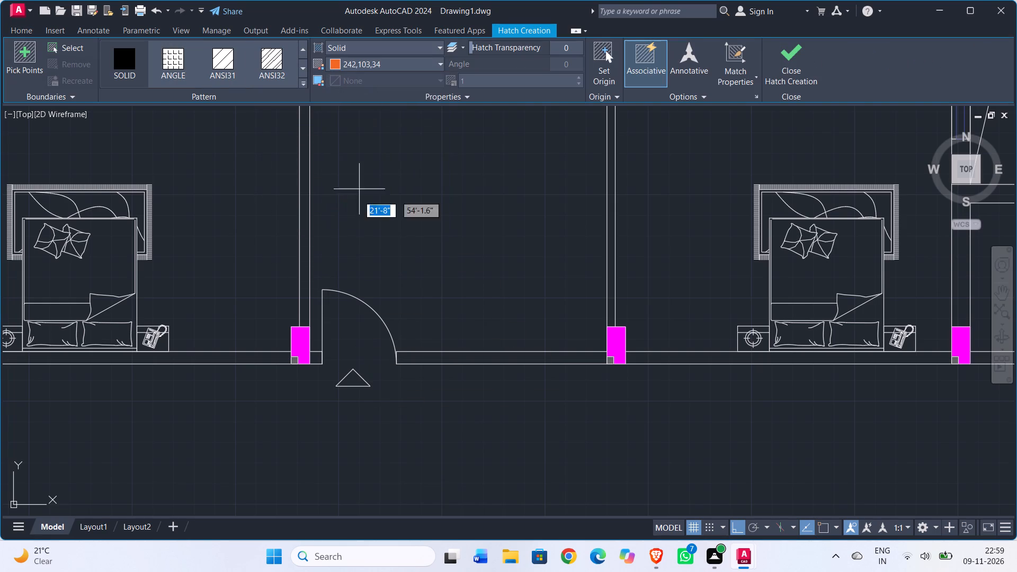
click(353, 381)
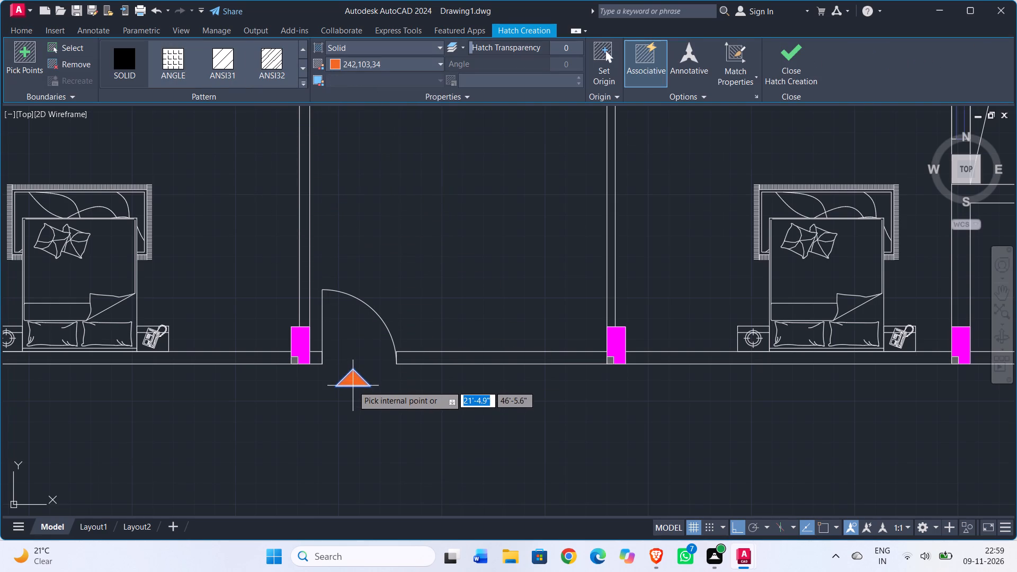
scroll(354, 389, up, 1)
key(Escape)
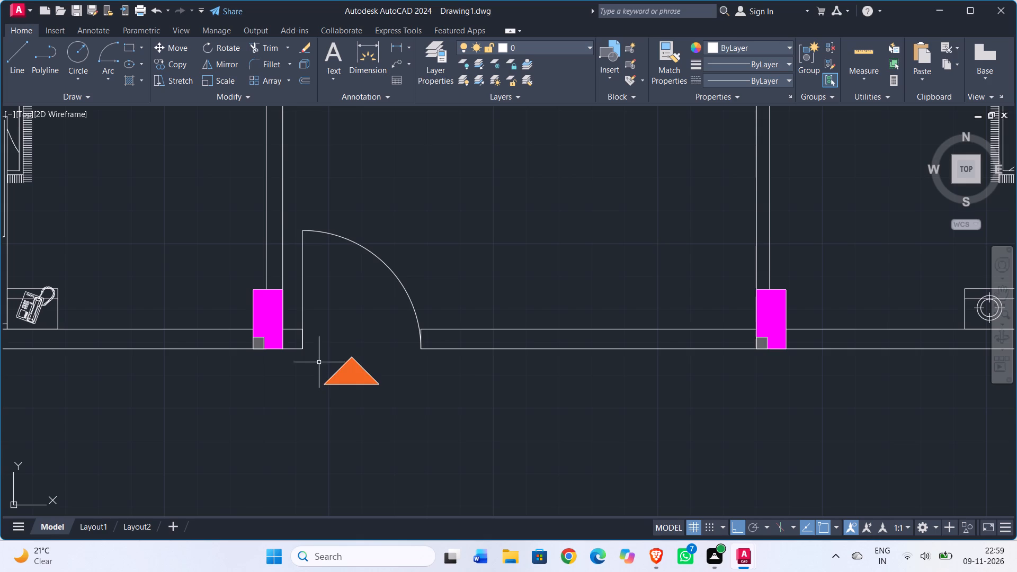
Mirror the filled triangle across a horizontal line in the middle of the corridor, keeping the original.
click(319, 355)
click(420, 430)
click(223, 60)
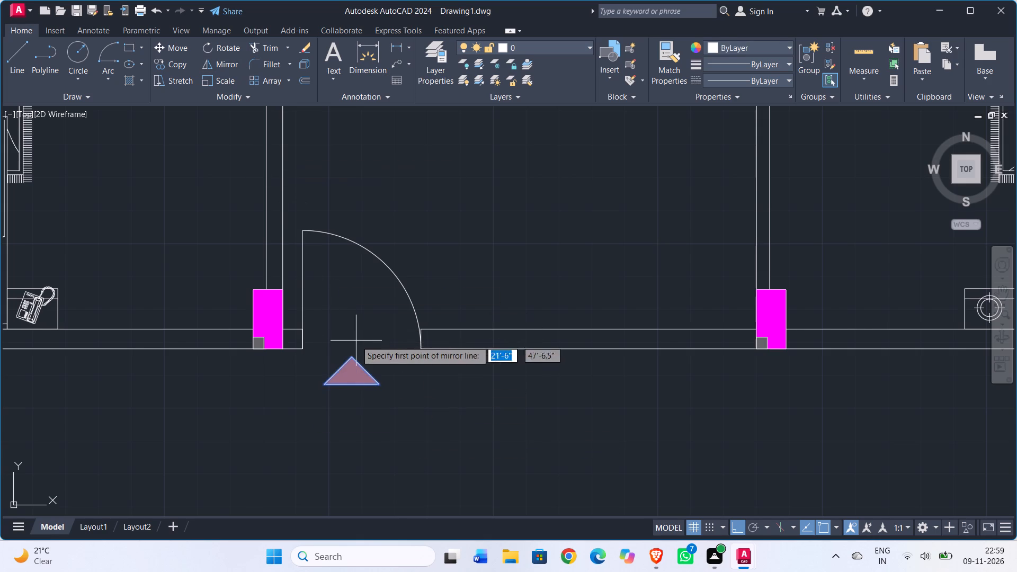
scroll(360, 343, down, 1)
middle_drag(372, 331, 376, 262)
click(343, 353)
click(418, 357)
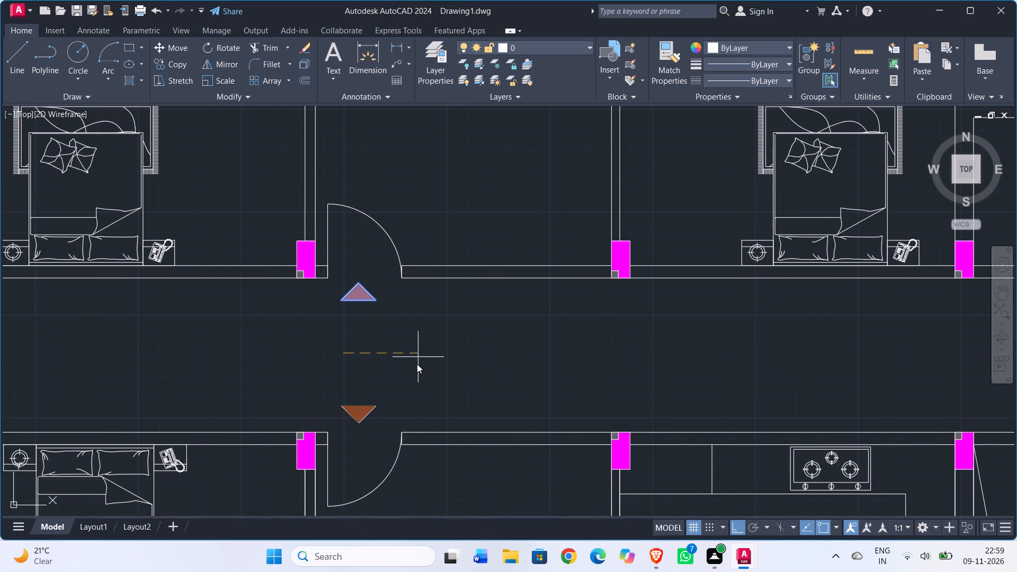
drag(438, 404, 417, 358)
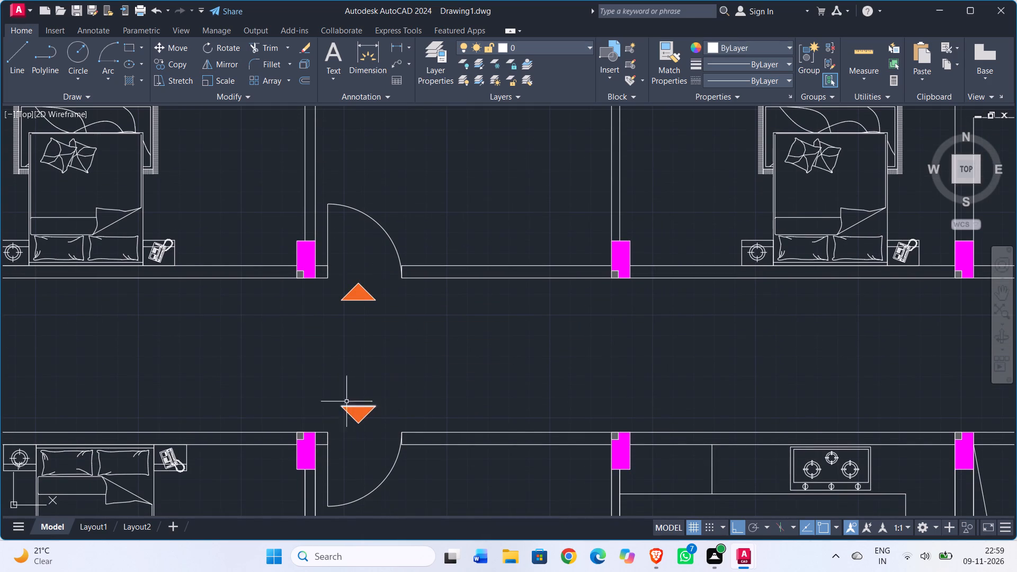
Move the mirrored triangle straight down so its tip sits in the lower-left unit's entrance door opening.
drag(338, 395, 342, 405)
click(383, 430)
key(m)
key(Return)
click(359, 426)
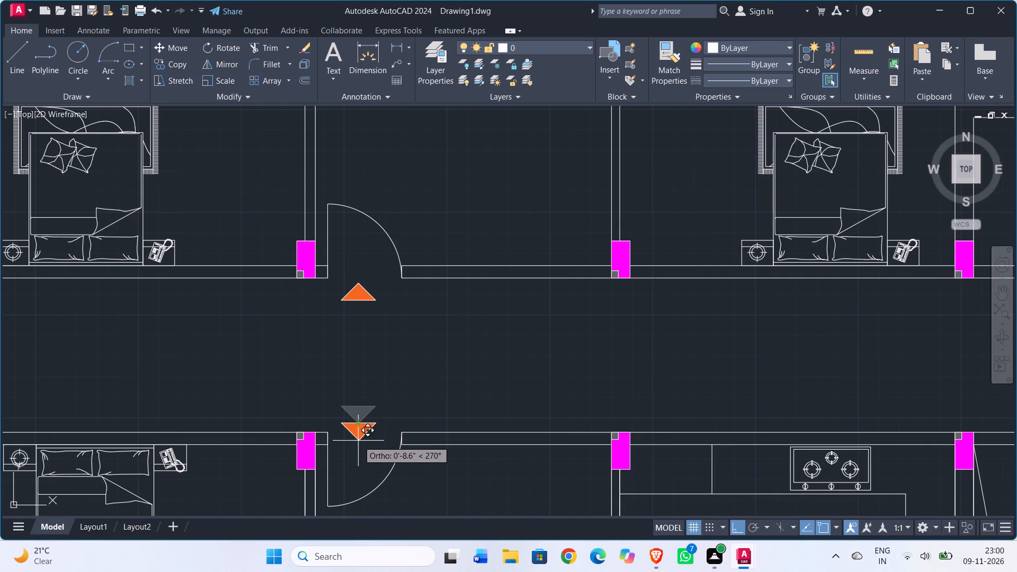
click(358, 437)
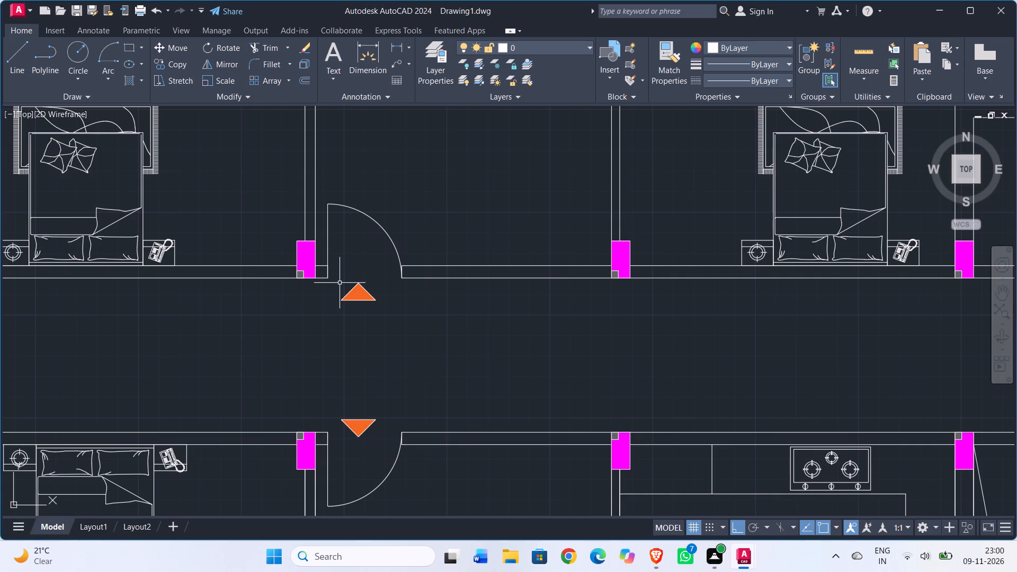
Copy both orange entrance triangles along the corridor to the same position at the right-hand units' door openings, using the door-opening corner as base point.
click(338, 284)
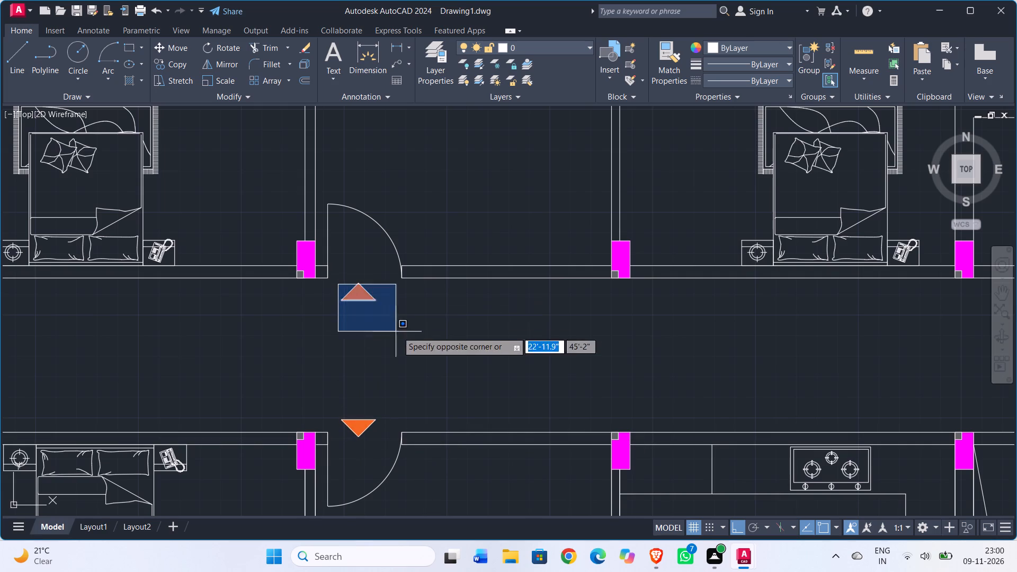
click(401, 334)
drag(340, 270, 336, 275)
click(396, 344)
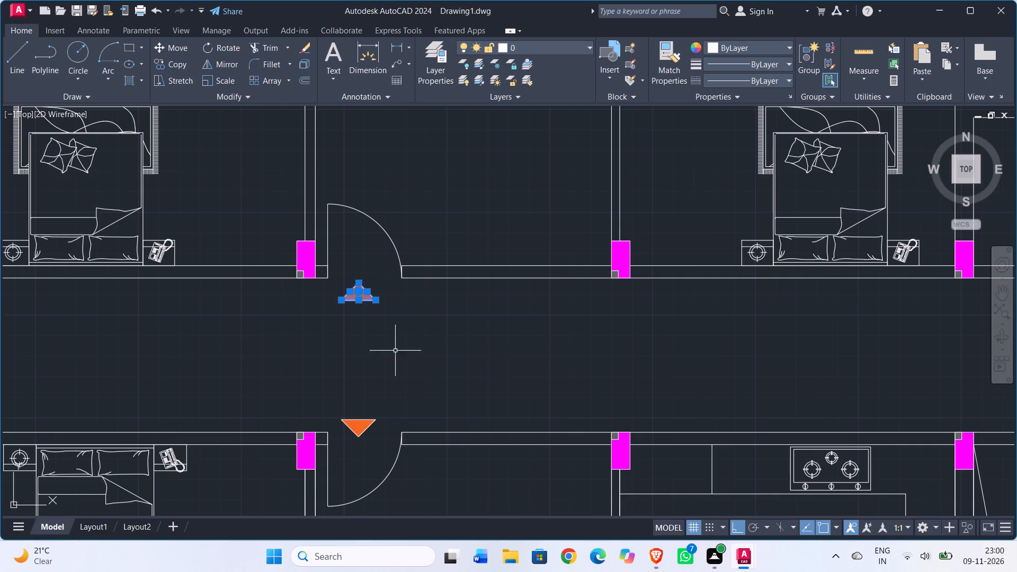
drag(328, 413, 333, 416)
click(388, 443)
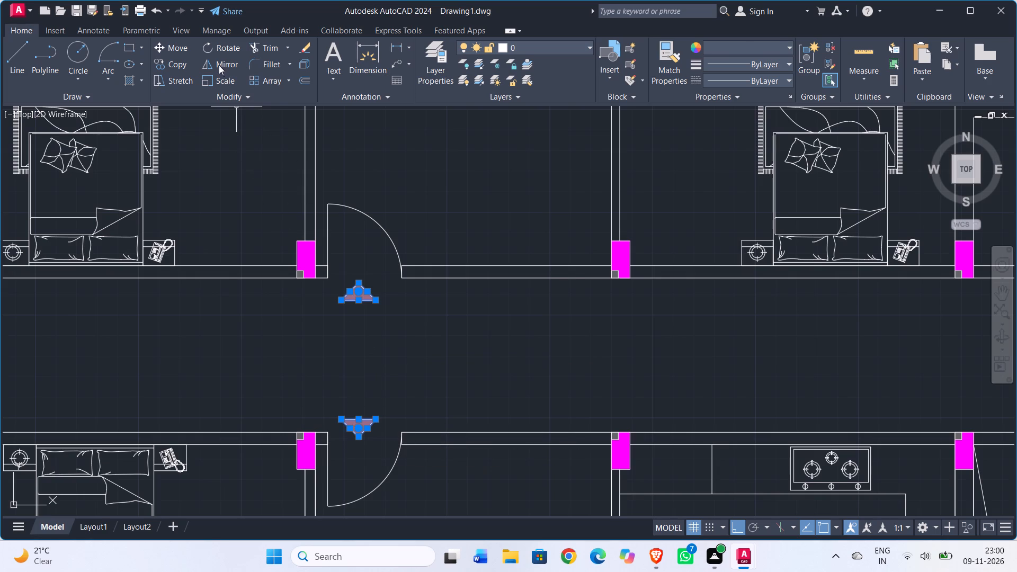
click(172, 61)
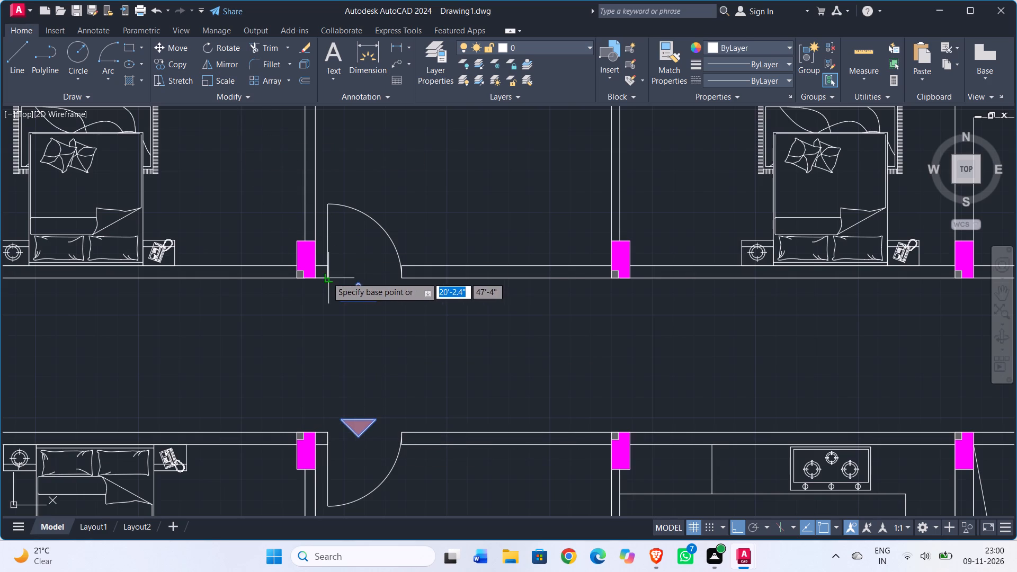
drag(327, 277, 335, 279)
scroll(694, 281, down, 2)
middle_drag(692, 281, 456, 281)
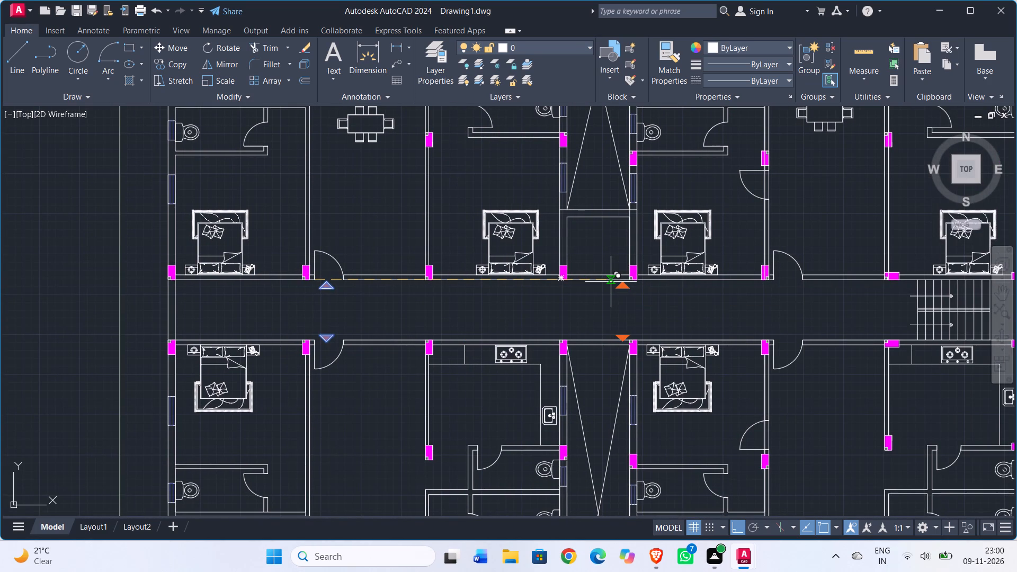
scroll(778, 294, up, 2)
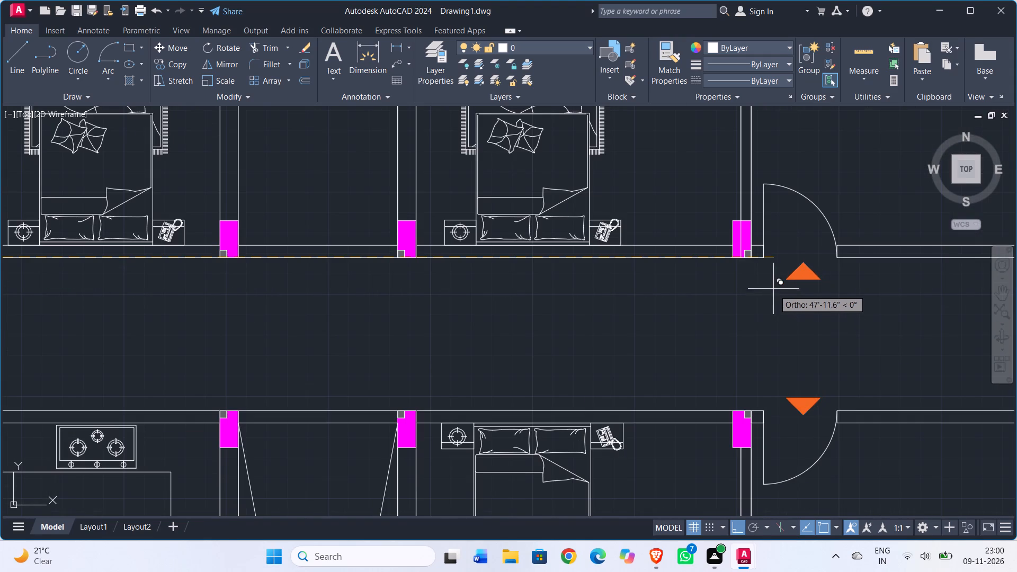
click(765, 257)
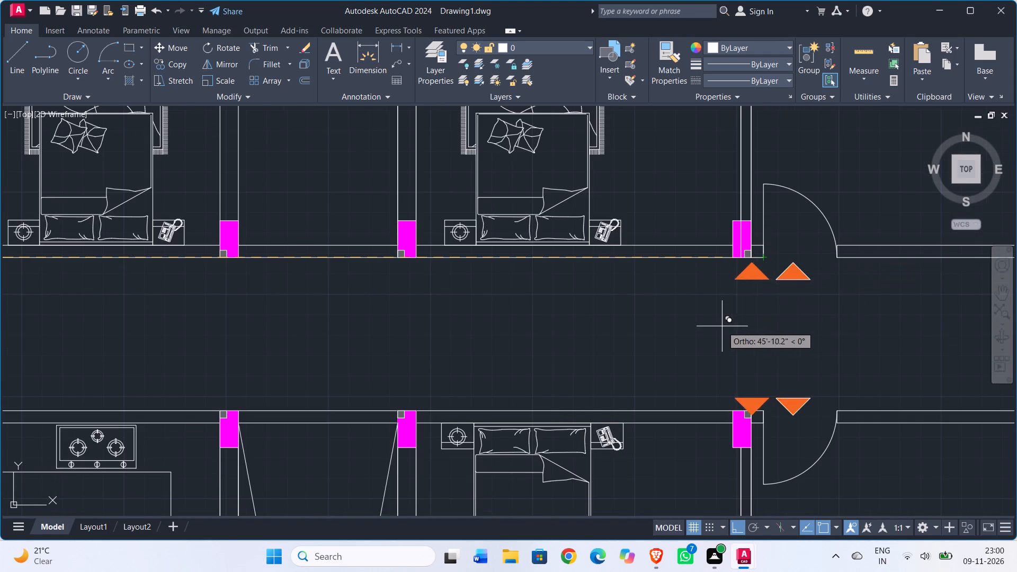
scroll(721, 327, down, 1)
key(Escape)
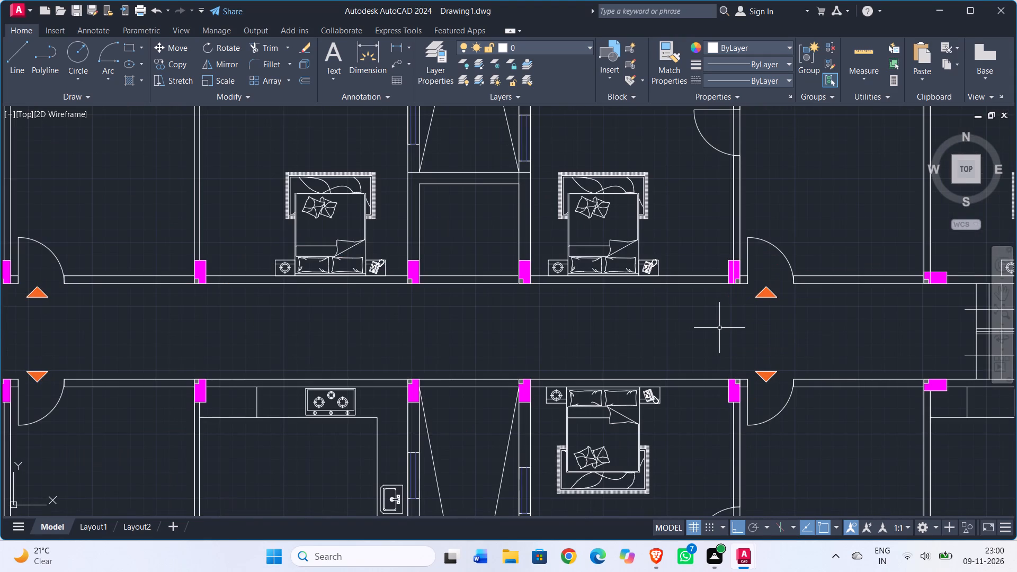
Change the colour of the staircase's ten tread lines and three central divider lines to Red, leaving out the direction arrows.
middle_drag(709, 330, 247, 307)
scroll(565, 318, up, 3)
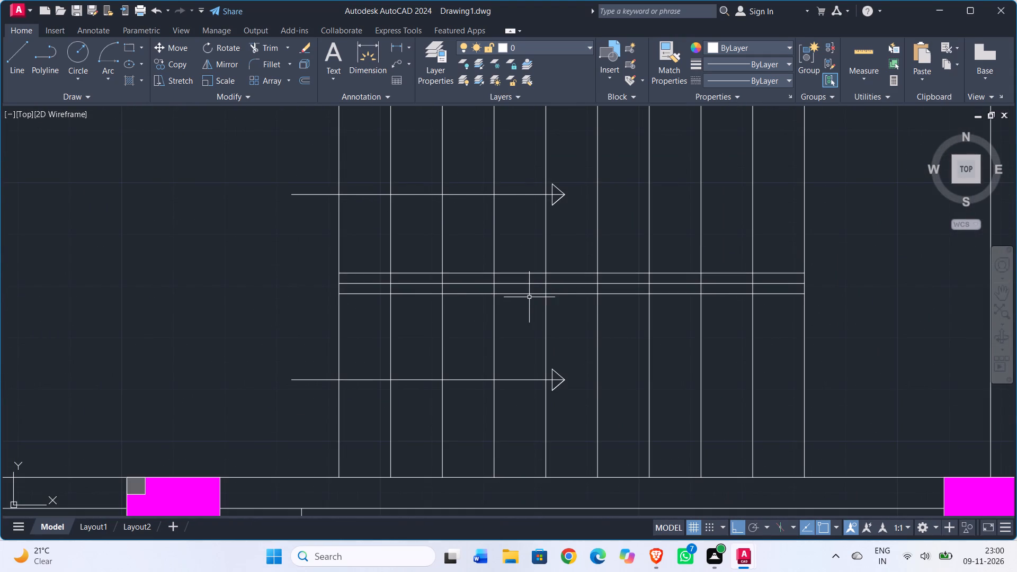
click(527, 294)
click(527, 284)
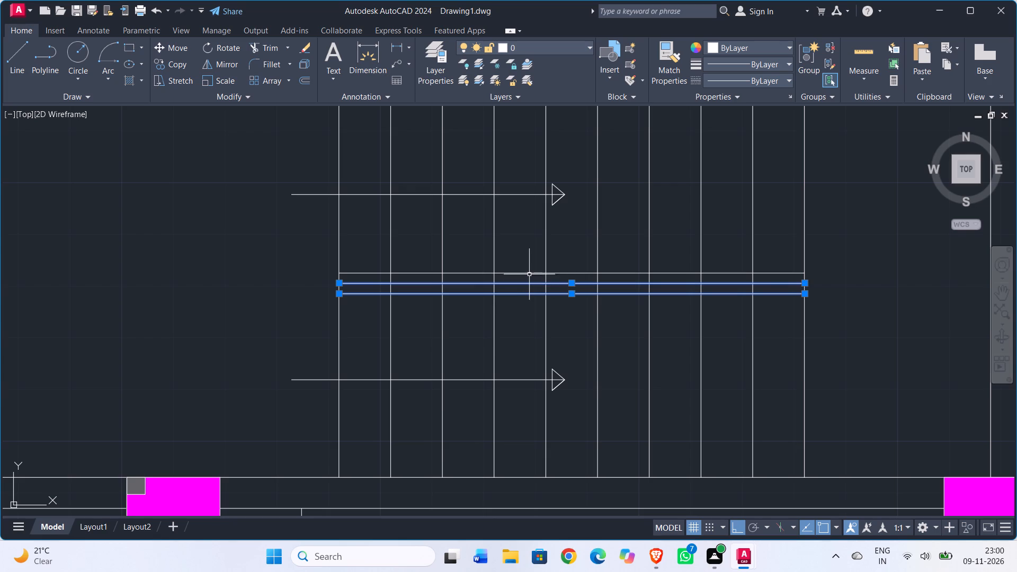
click(529, 274)
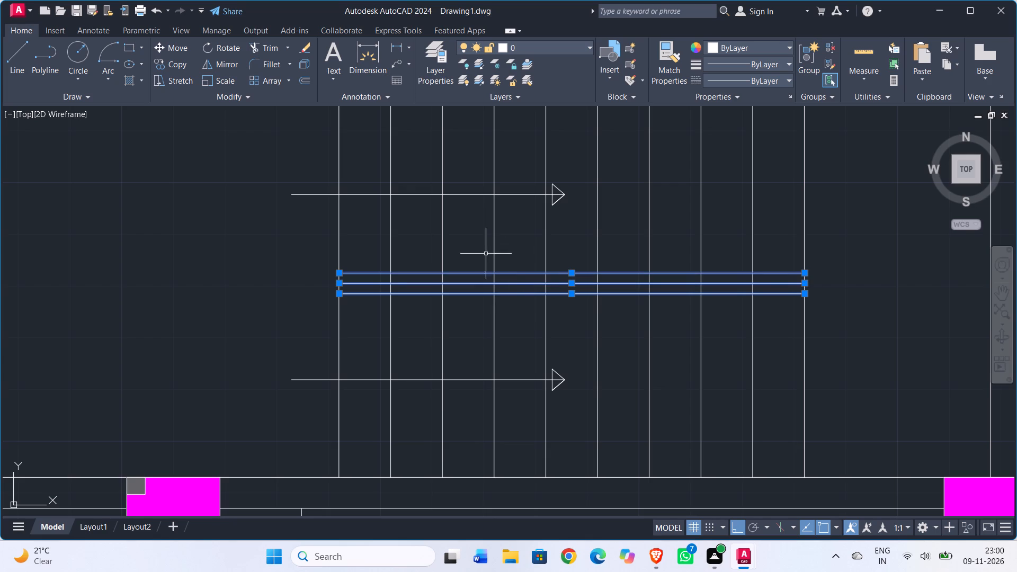
click(340, 231)
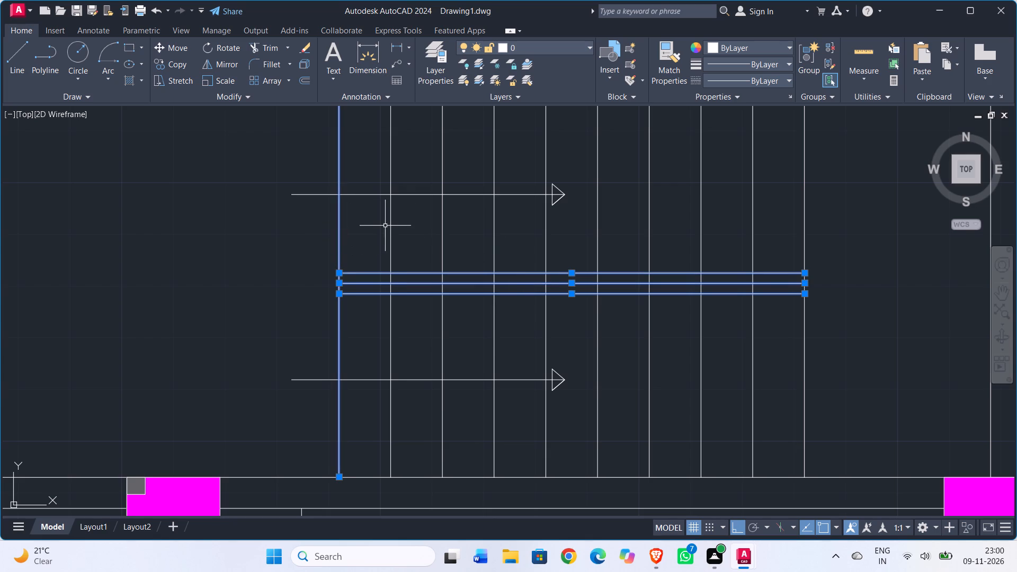
click(390, 226)
click(446, 230)
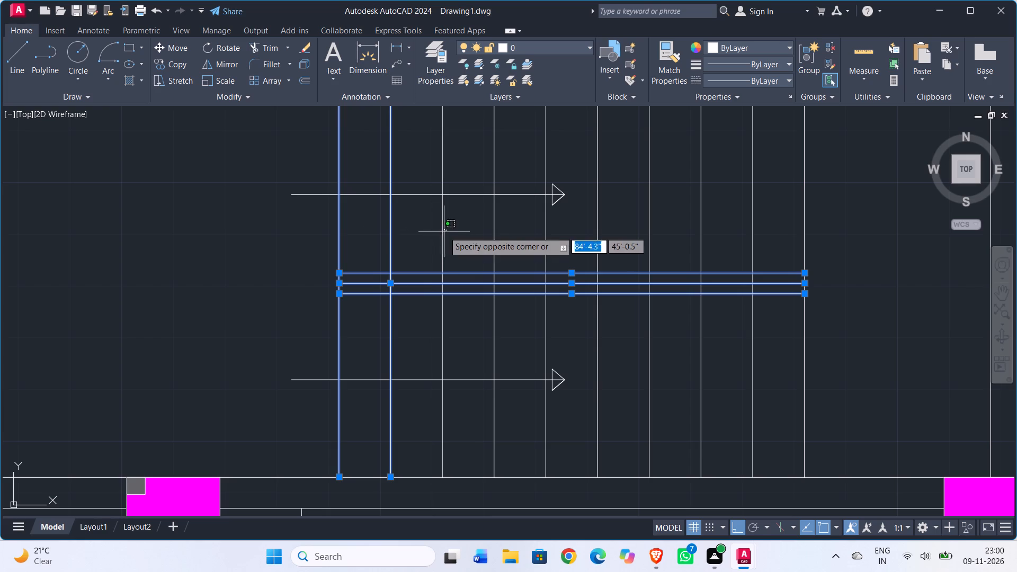
click(437, 233)
click(495, 227)
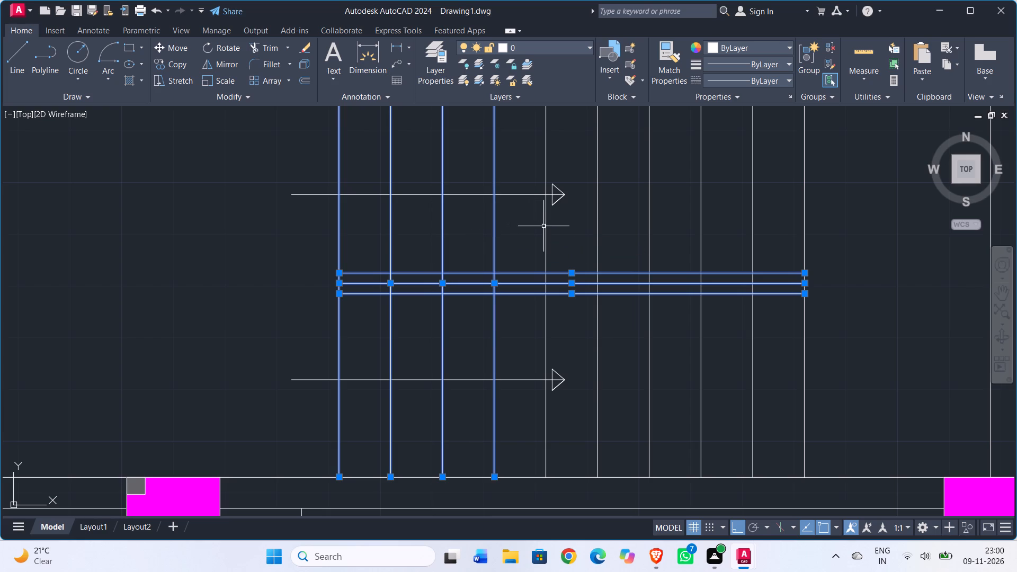
click(545, 229)
click(596, 224)
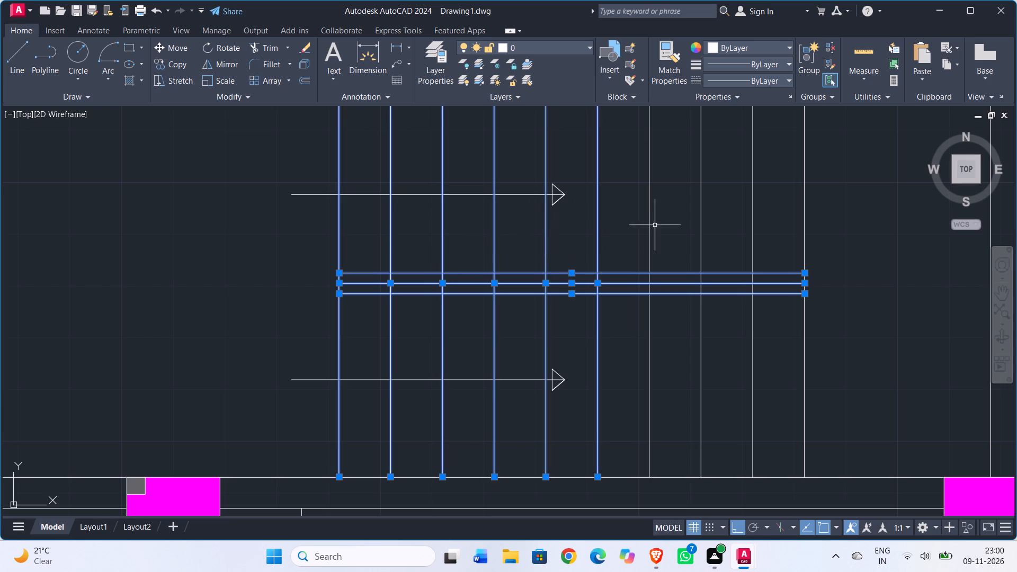
click(651, 225)
click(701, 227)
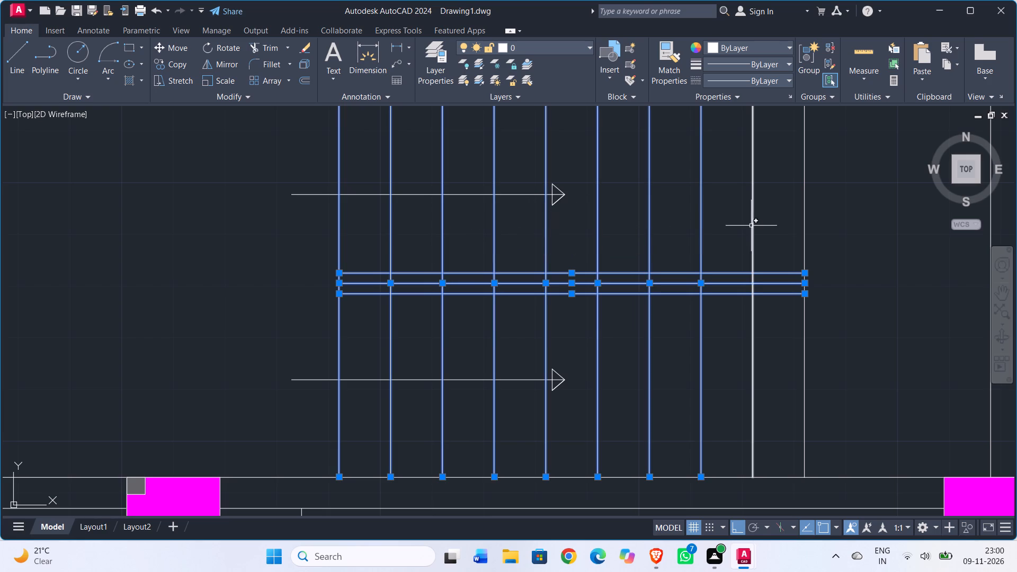
click(753, 226)
click(805, 226)
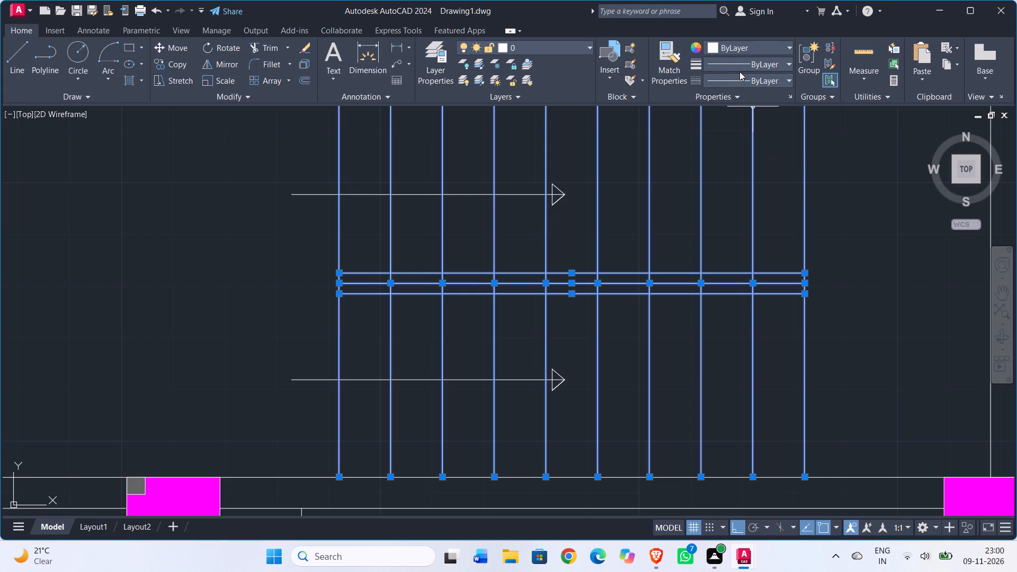
click(722, 49)
click(710, 175)
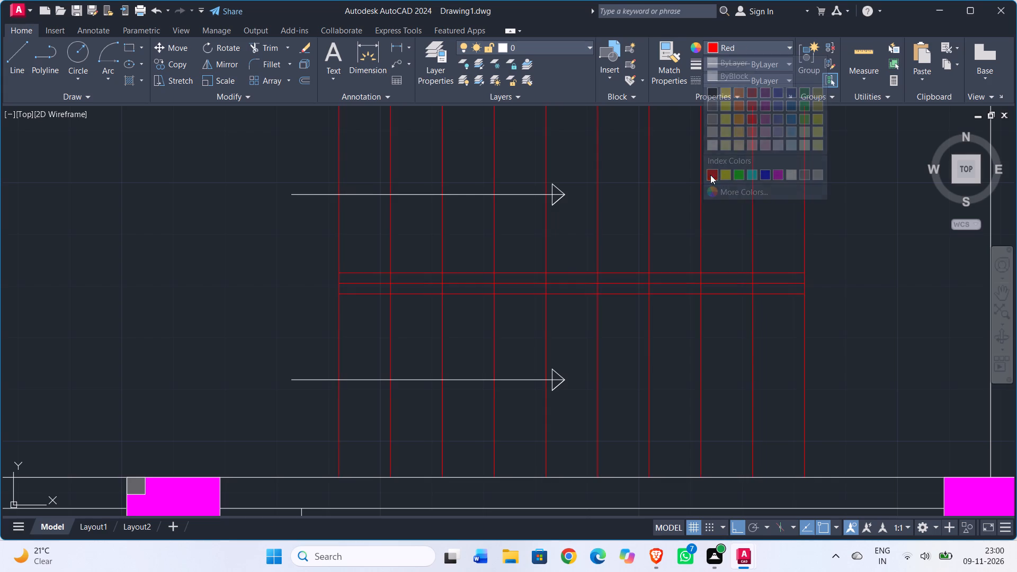
scroll(584, 227, down, 3)
click(415, 242)
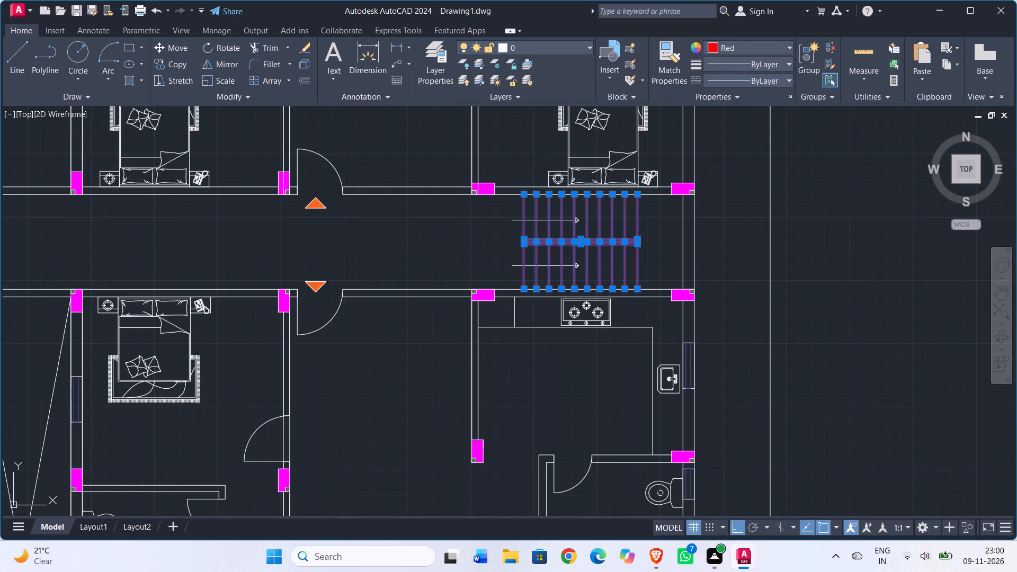
key(Escape)
key(Escape)
Change the colour of the four outer boundary lines around the floor plan to Red.
scroll(415, 242, down, 1)
middle_drag(415, 242, 937, 244)
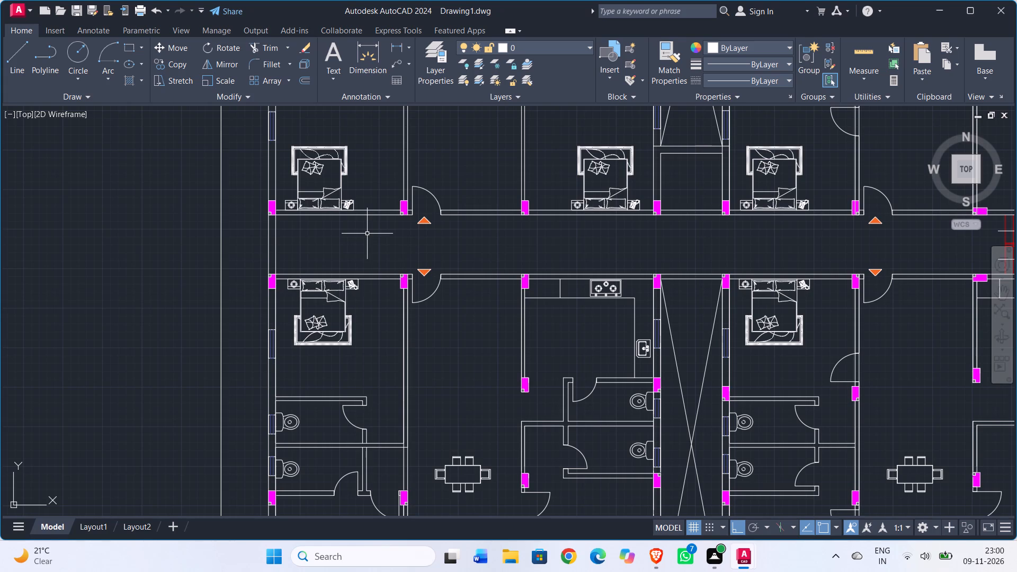
scroll(378, 173, down, 1)
middle_drag(421, 158, 393, 327)
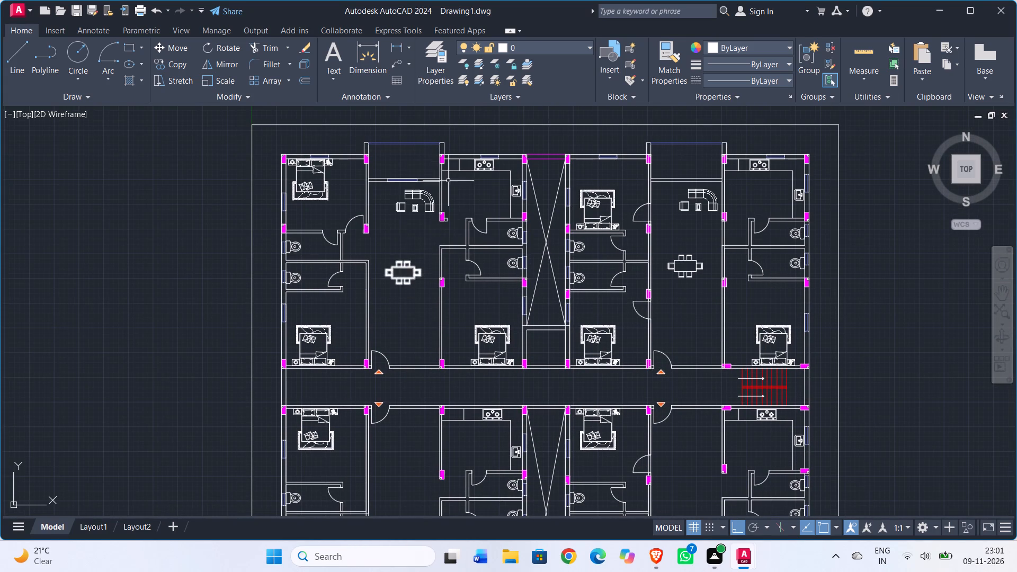
click(484, 124)
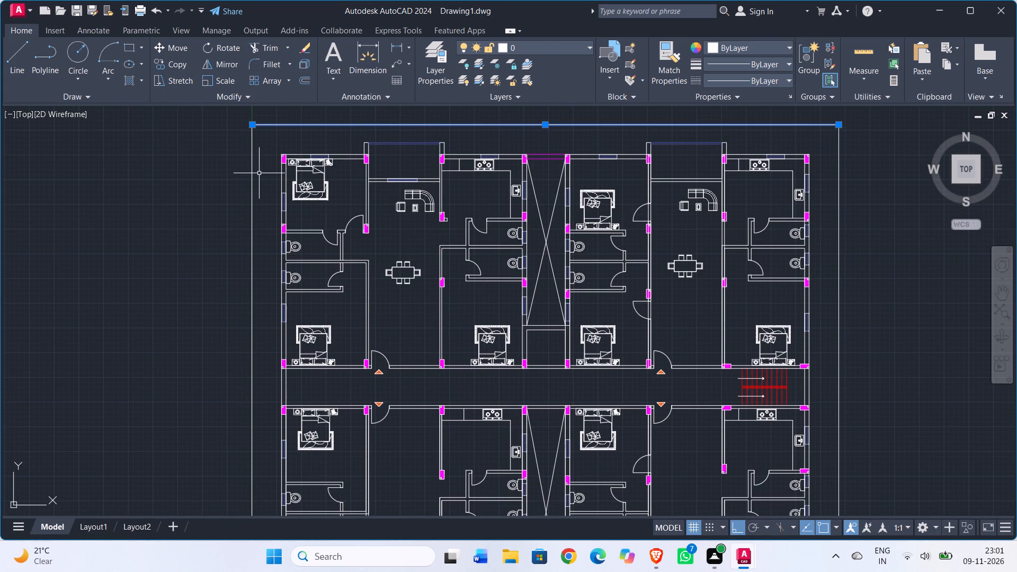
click(253, 175)
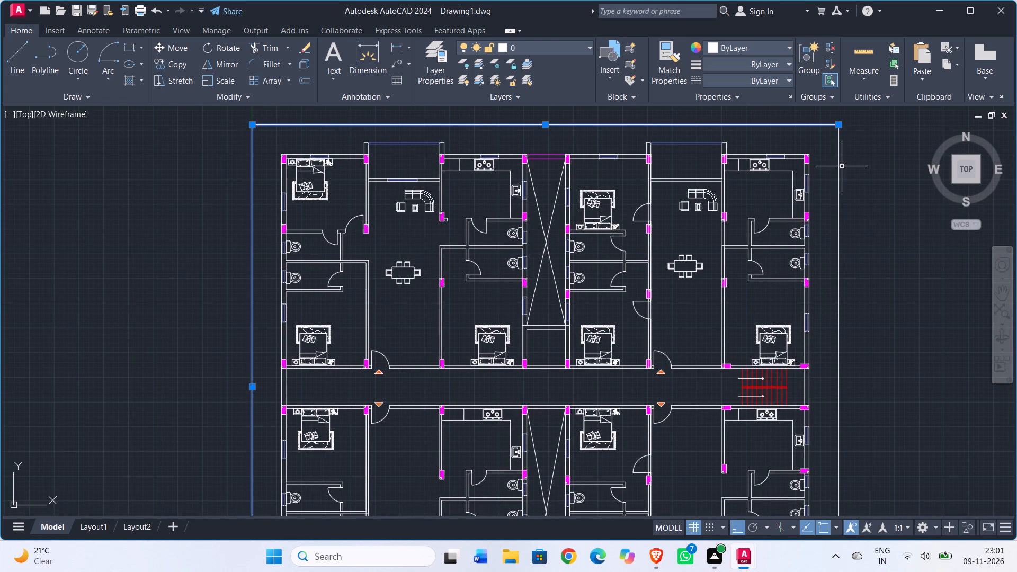
click(840, 167)
scroll(912, 201, down, 2)
middle_drag(912, 210, 844, 113)
scroll(739, 277, up, 2)
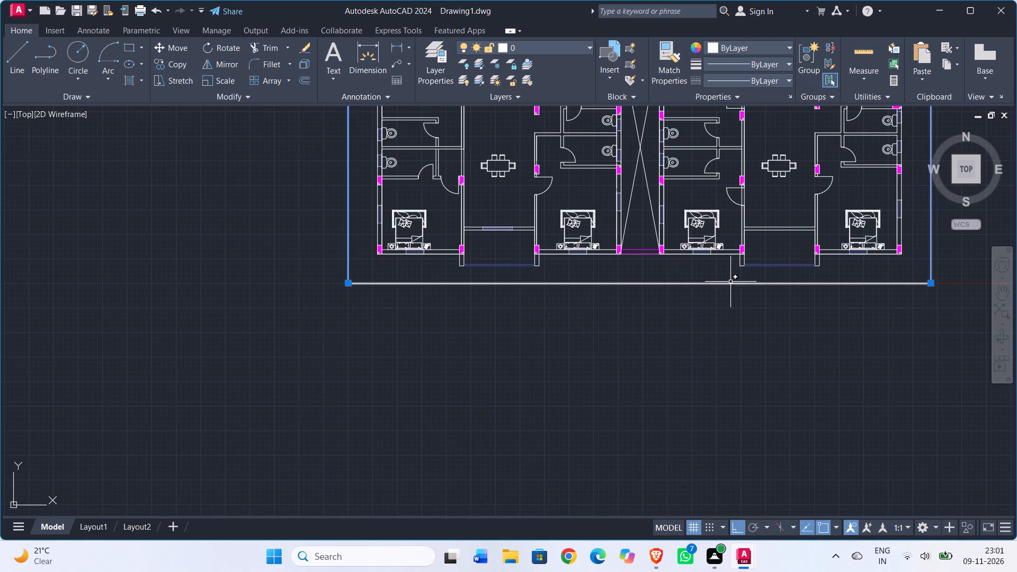
drag(729, 283, 728, 290)
scroll(692, 360, down, 2)
middle_drag(697, 358, 563, 387)
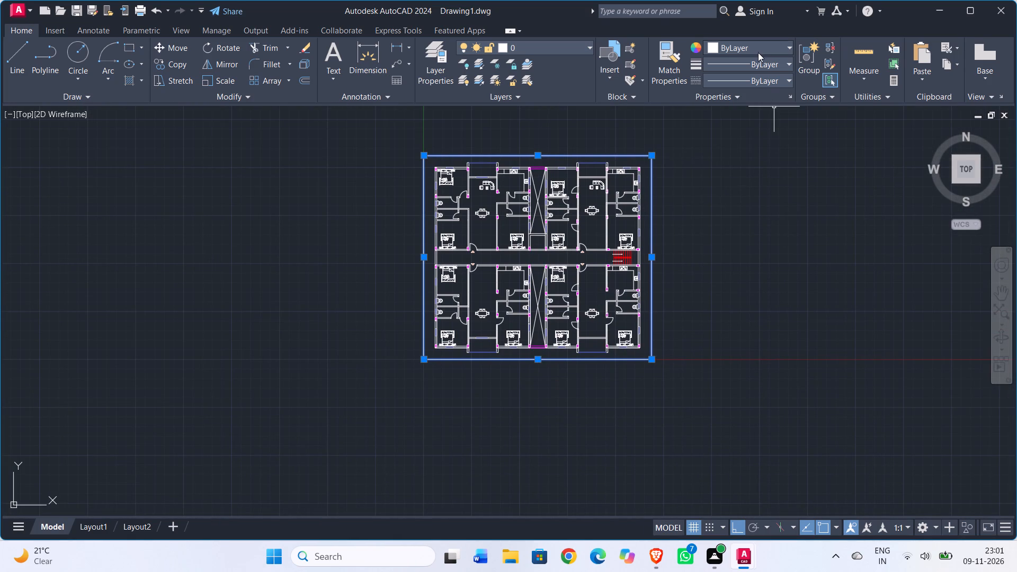
click(757, 50)
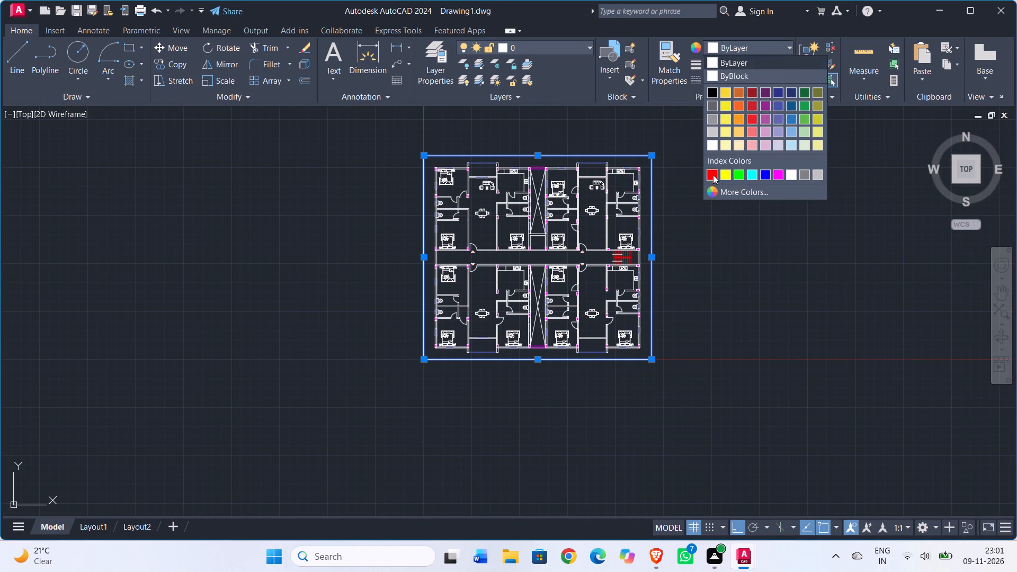
click(712, 172)
Load the DASHED2 linetype from acadiso.lin into the drawing.
click(739, 77)
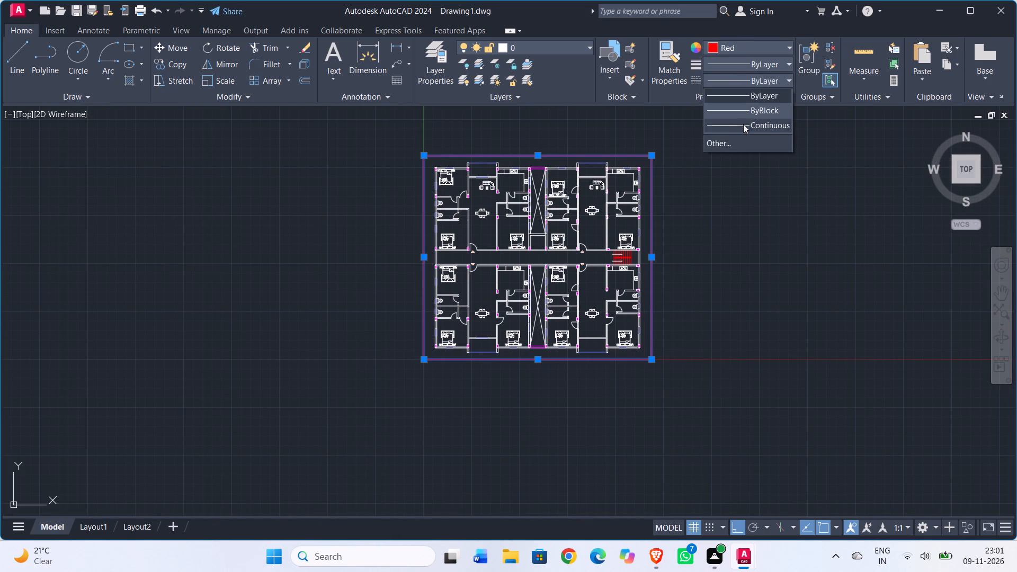
click(739, 142)
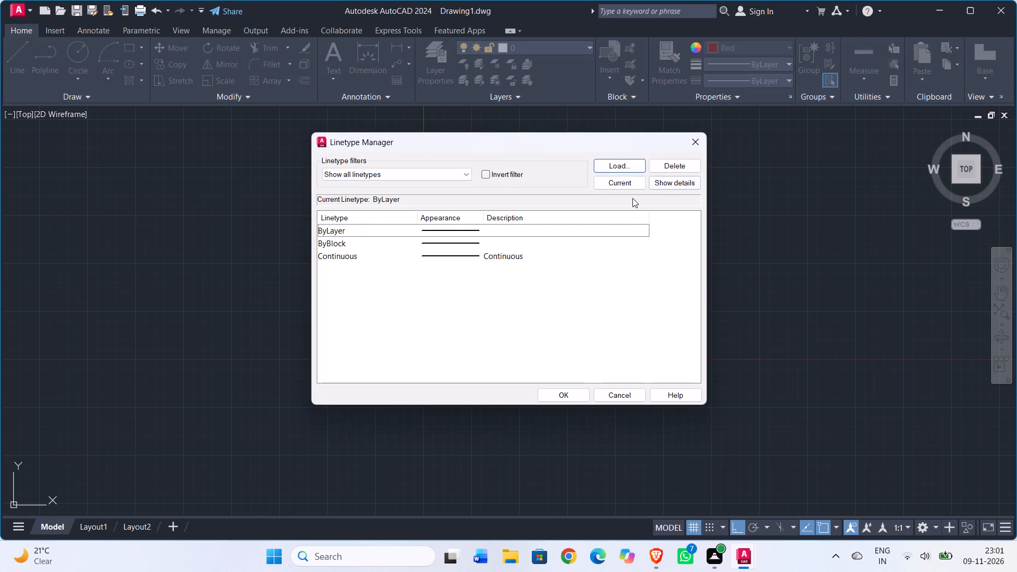
click(626, 169)
scroll(516, 296, down, 7)
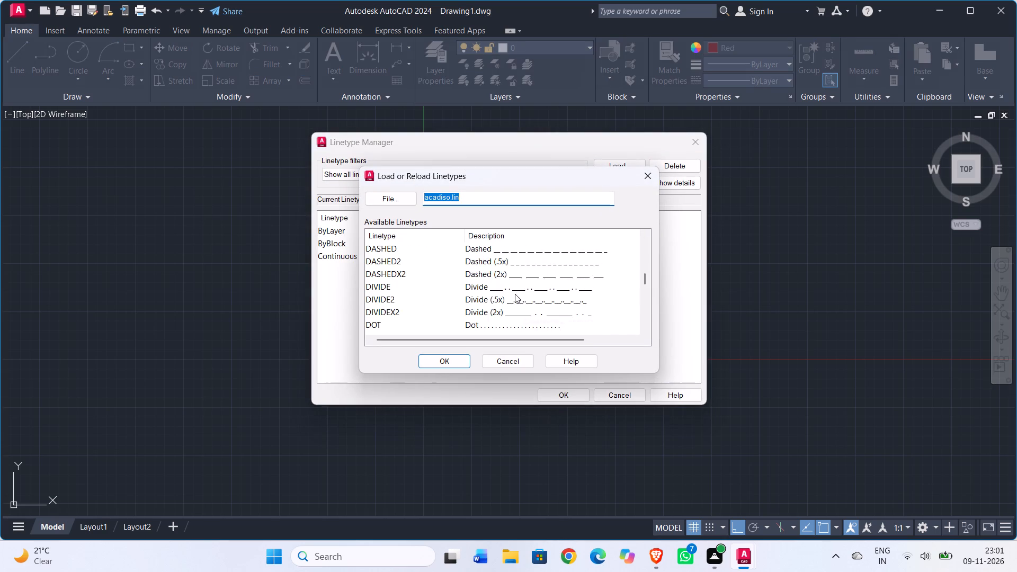
scroll(515, 294, down, 3)
scroll(513, 283, up, 2)
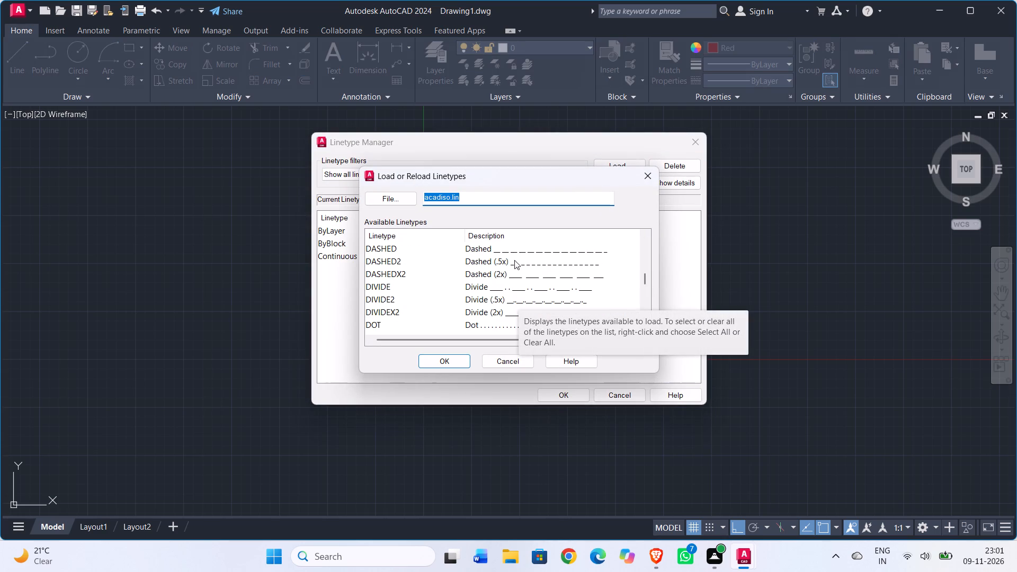
double_click(513, 264)
click(537, 267)
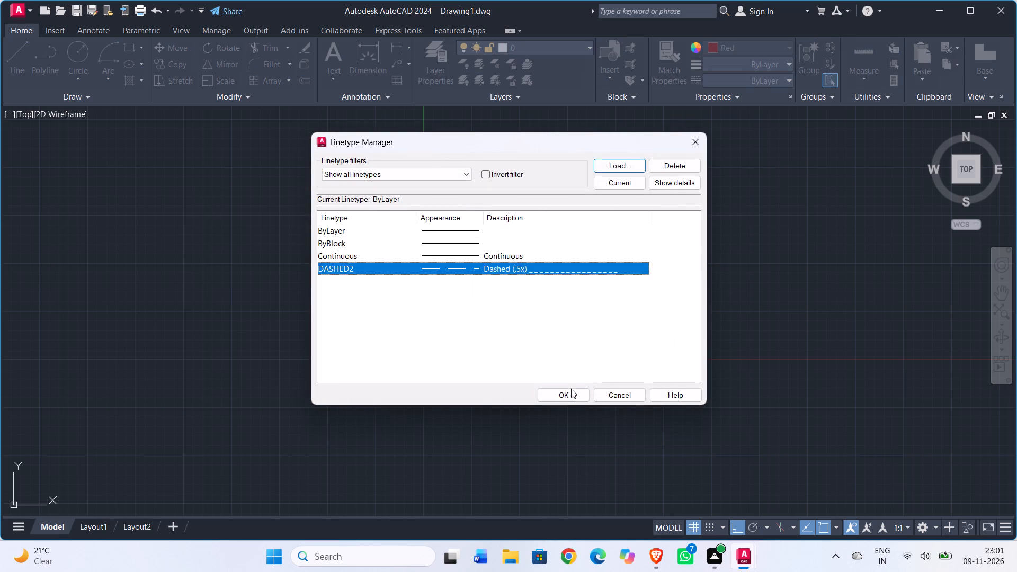
click(572, 397)
Apply the DASHED2 linetype to the four red boundary lines around the floor plan.
scroll(626, 161, up, 2)
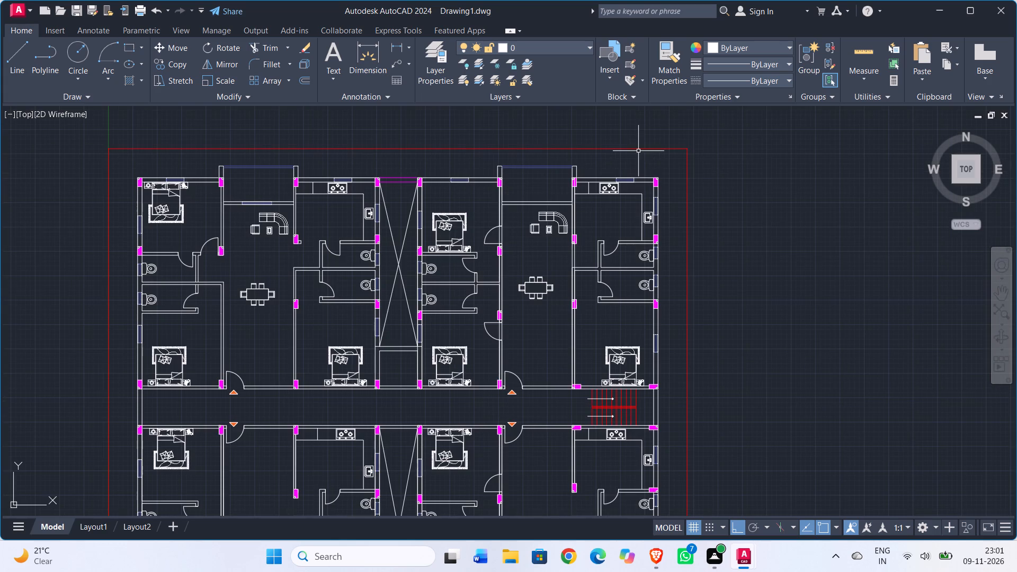
click(638, 151)
click(643, 146)
click(644, 151)
click(650, 148)
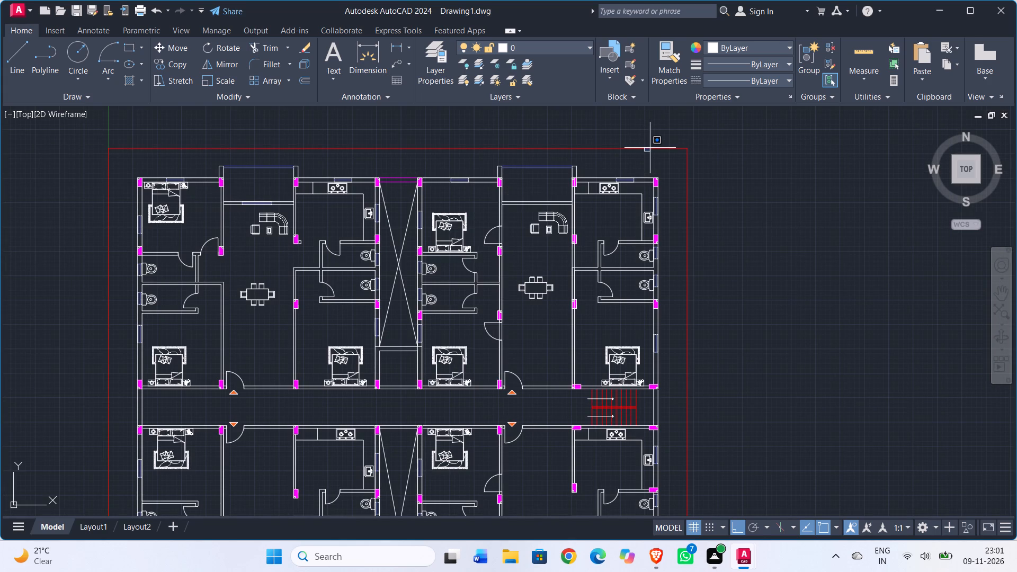
click(650, 149)
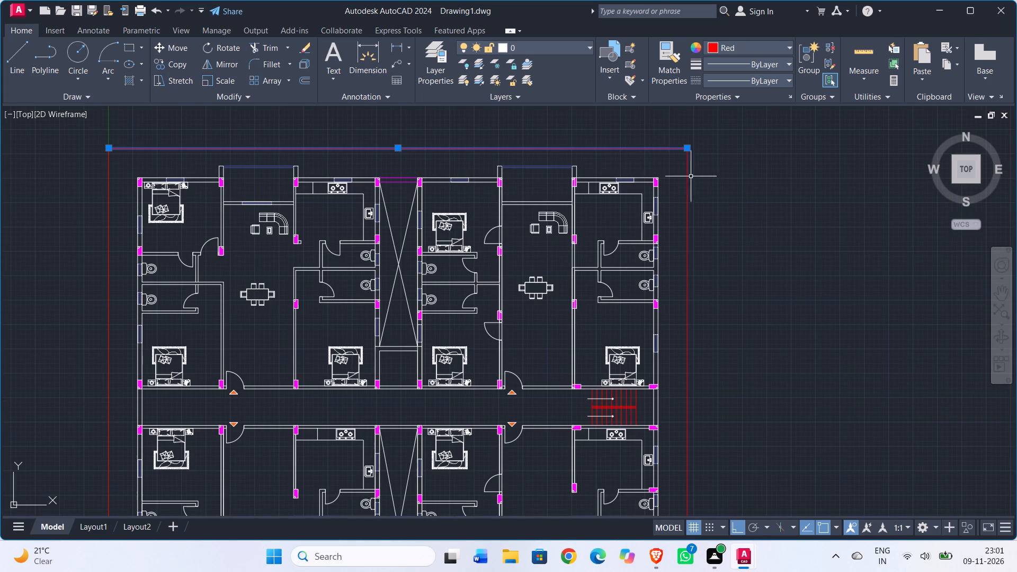
click(687, 179)
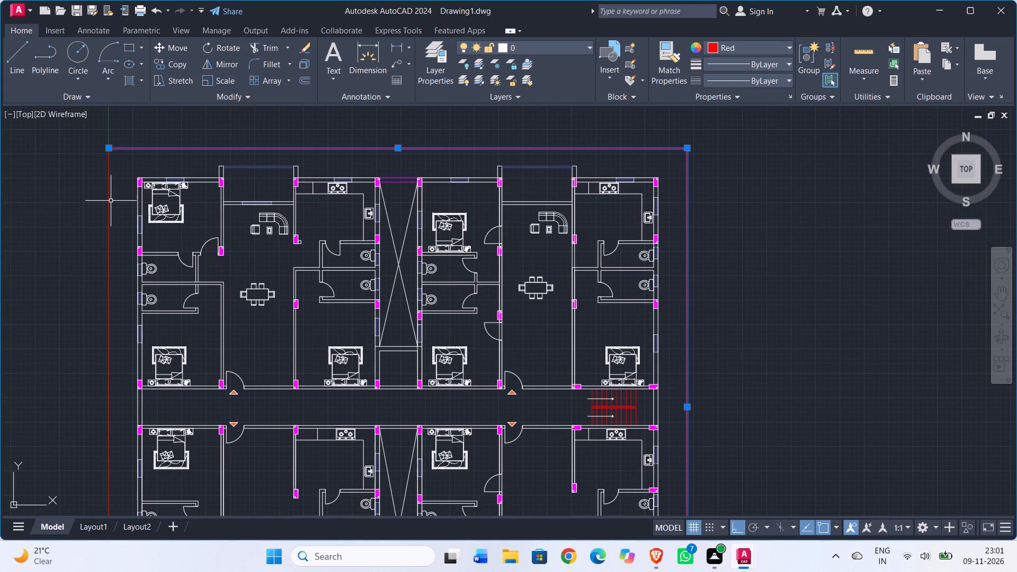
click(109, 201)
scroll(772, 211, down, 1)
middle_drag(773, 211, 762, 141)
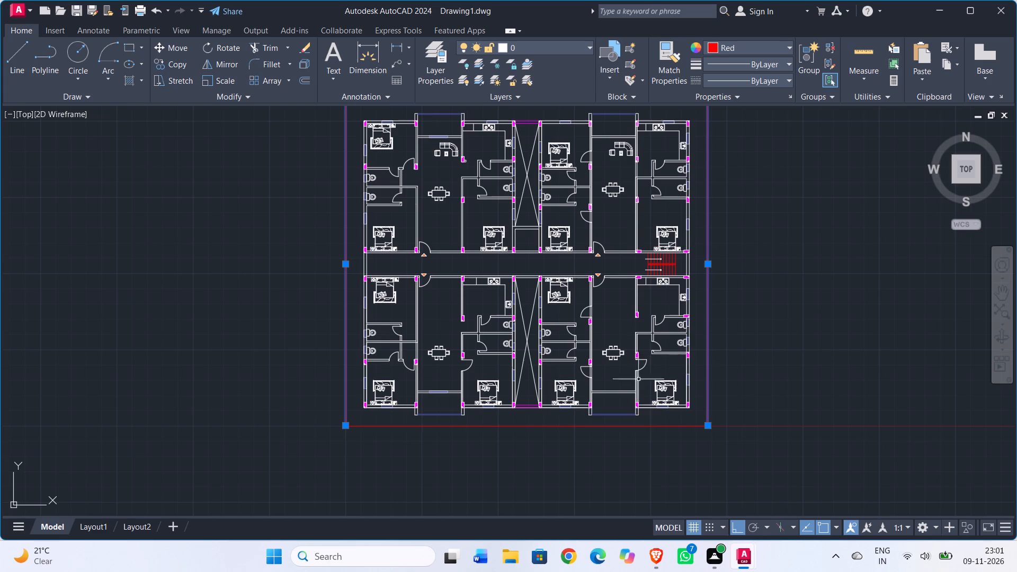
click(628, 426)
click(768, 82)
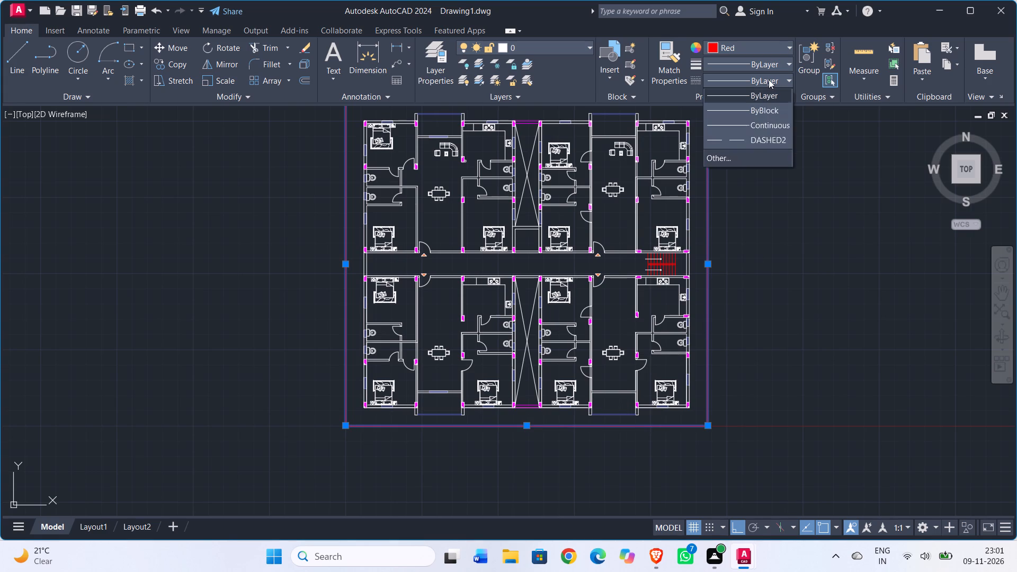
click(759, 142)
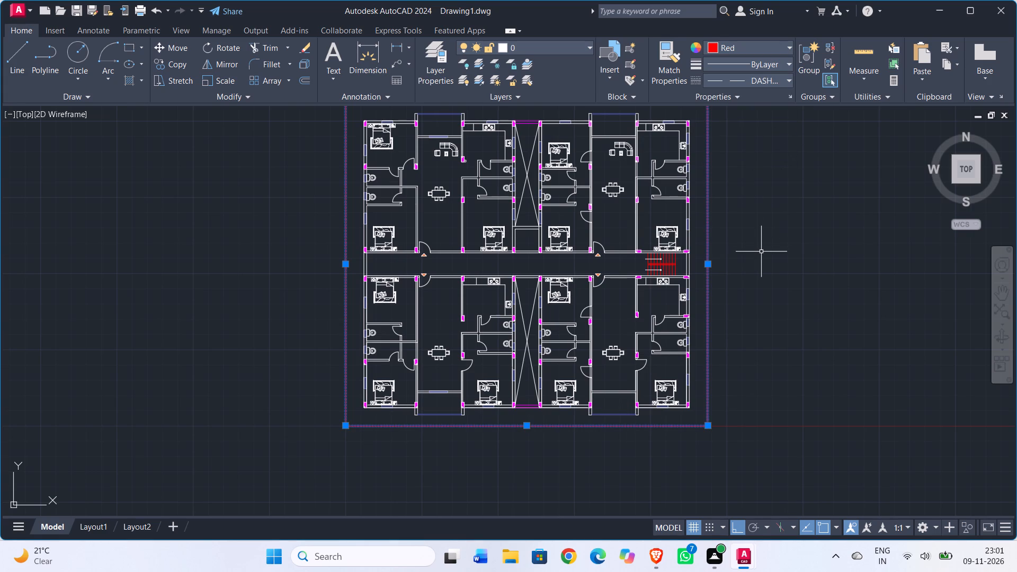
key(Escape)
Modify the ISO-25 dimension style's primary units to Engineering format with 0'-0.0" precision.
middle_drag(761, 252, 693, 298)
key(d)
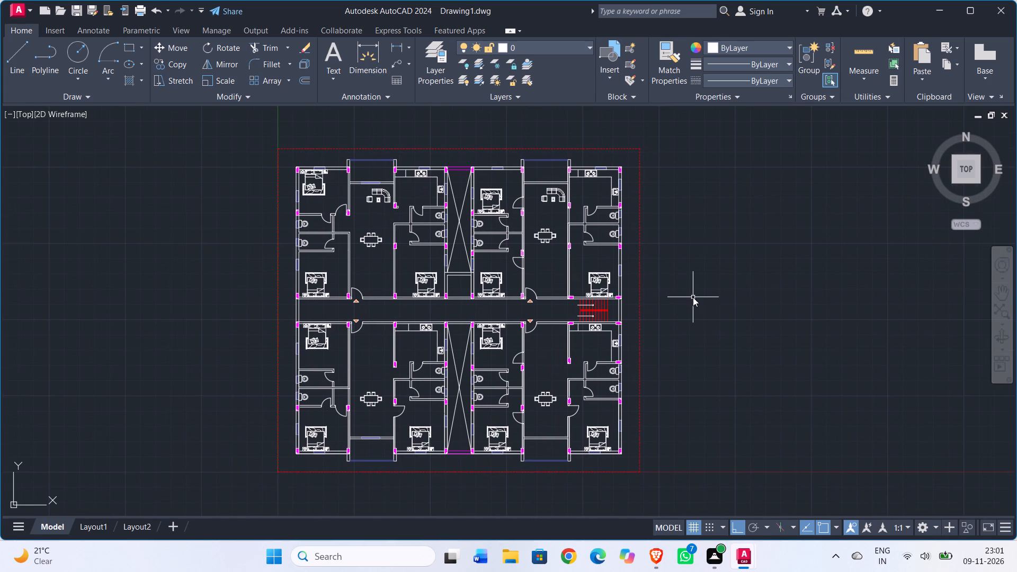
key(Return)
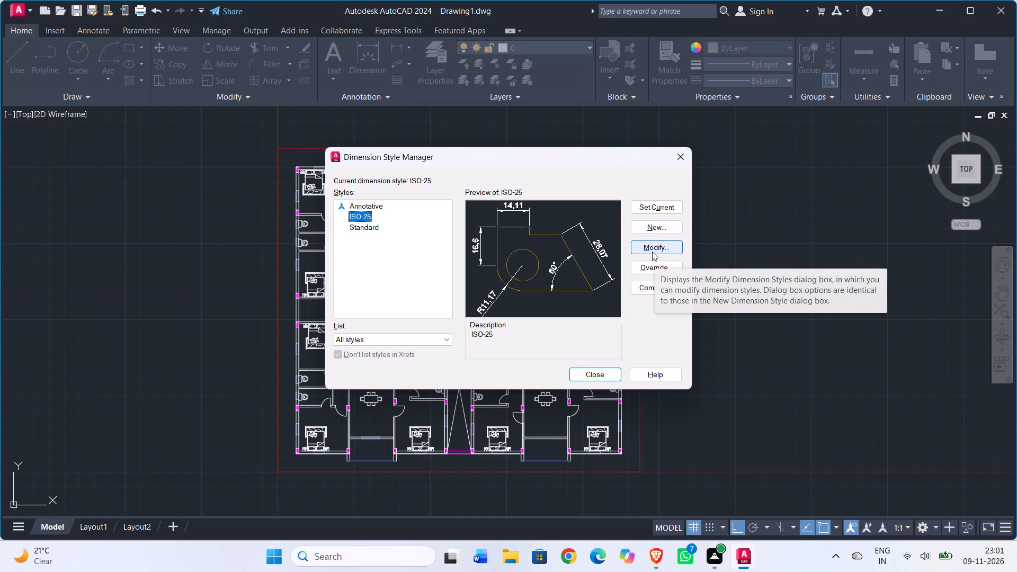
click(654, 246)
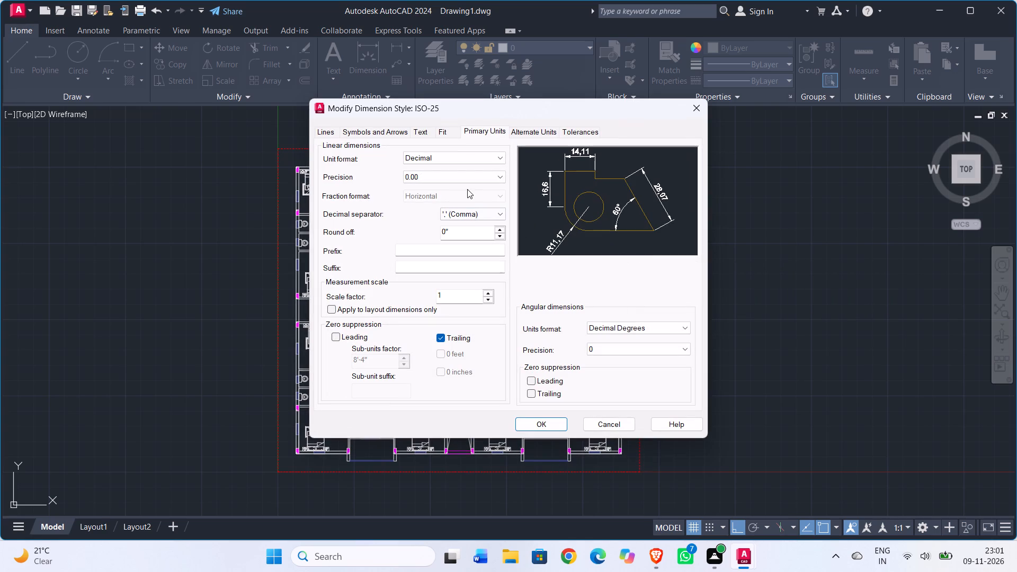
click(463, 156)
click(455, 185)
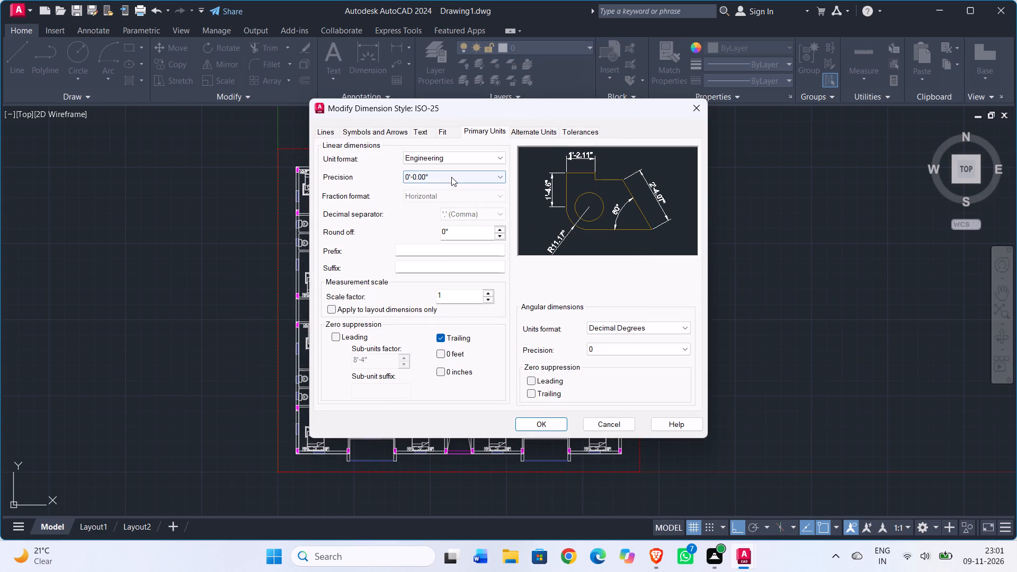
click(451, 177)
click(444, 193)
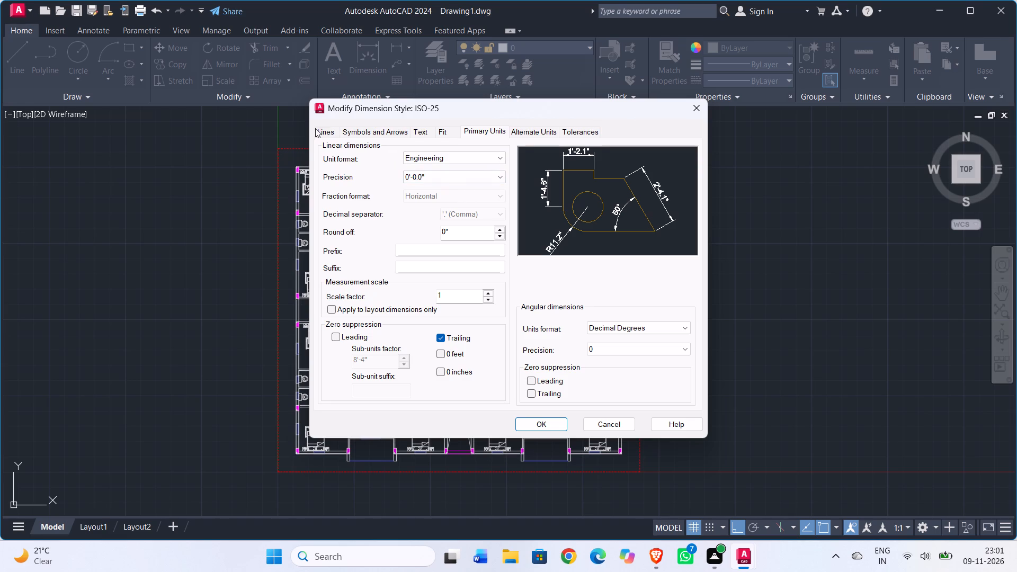
Set the ISO-25 dimension style's arrow size to 4" and its text height to 7".
click(376, 130)
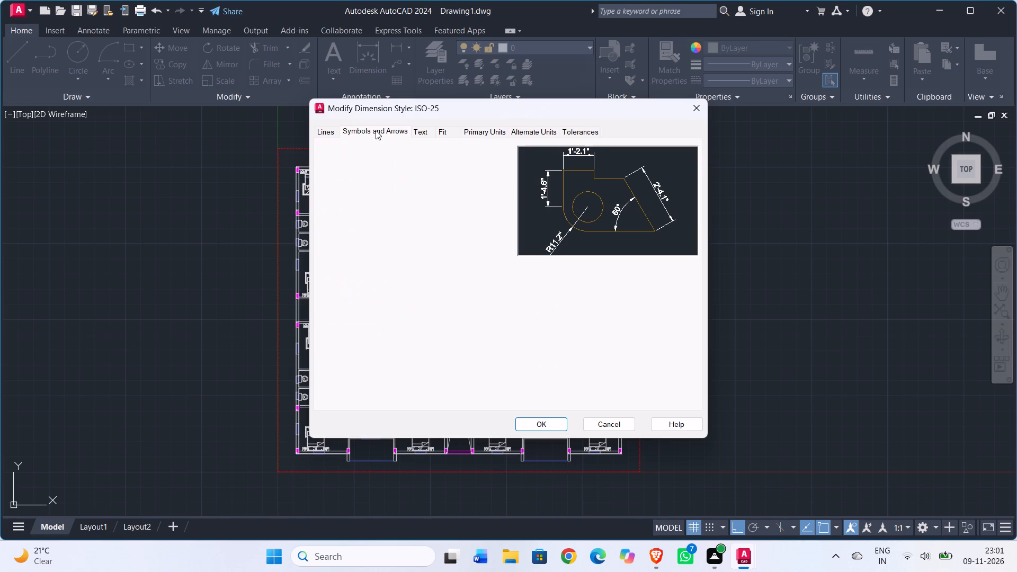
drag(345, 262, 282, 272)
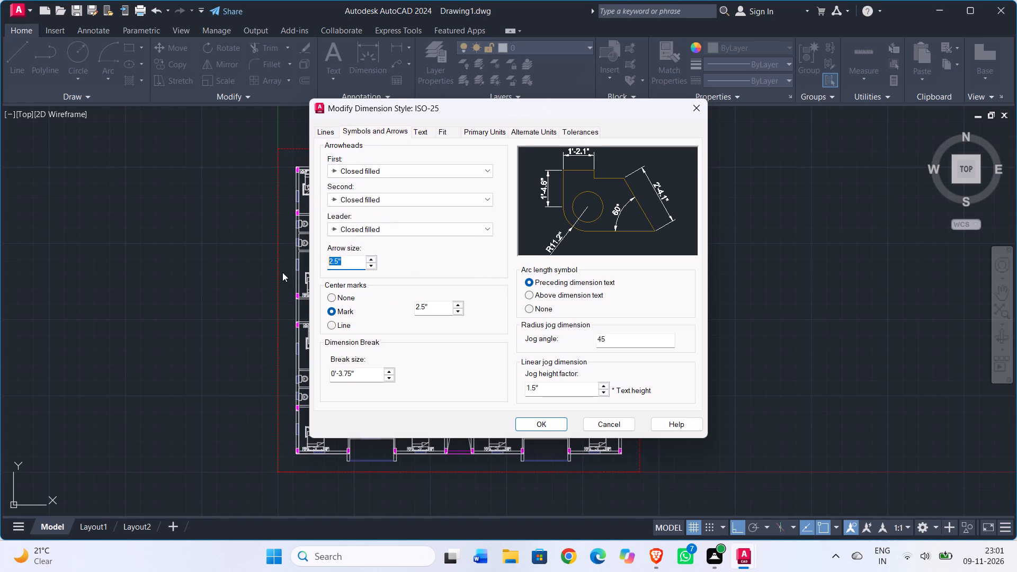
key(4)
key(Return)
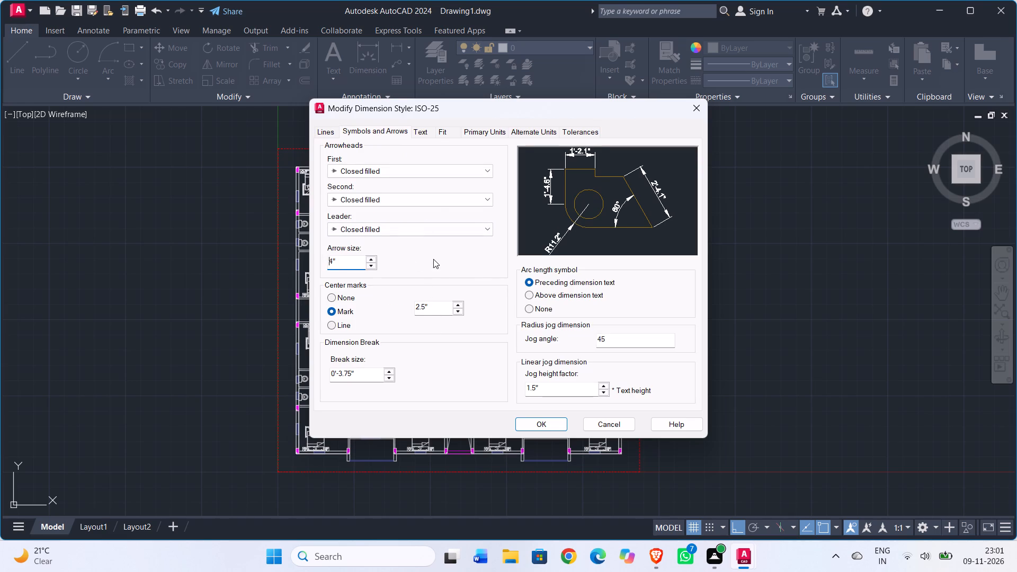
click(427, 129)
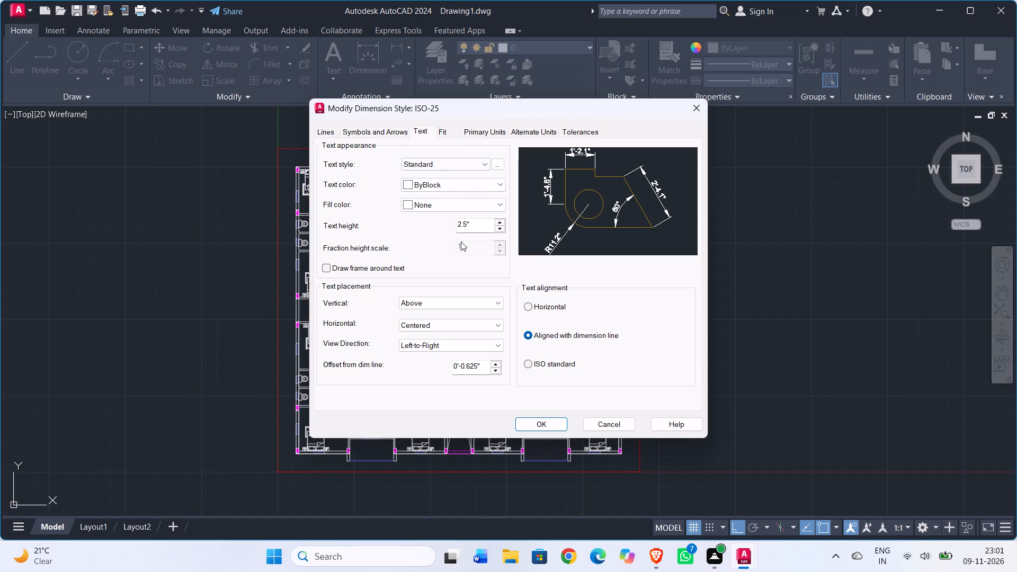
drag(476, 229, 406, 233)
key(7)
key(Return)
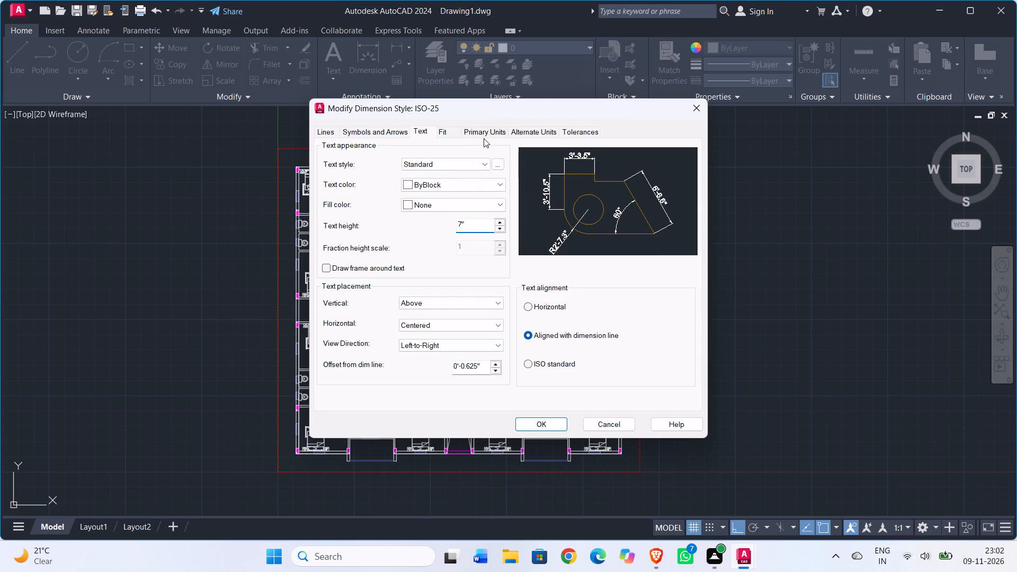
Set ISO-25 text placement to over dimension line, with leader, save the style and make it current.
click(441, 134)
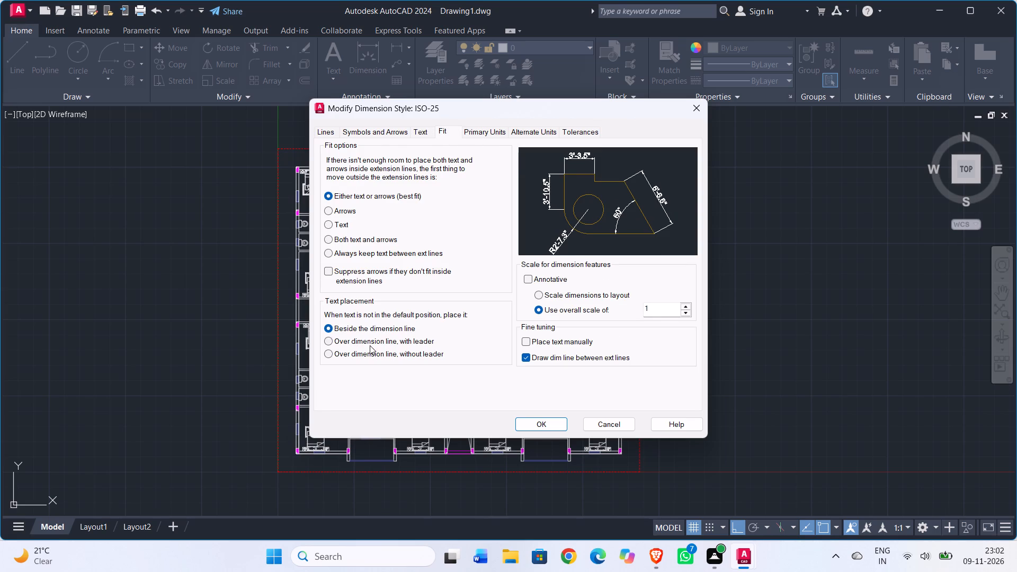
click(370, 344)
click(485, 133)
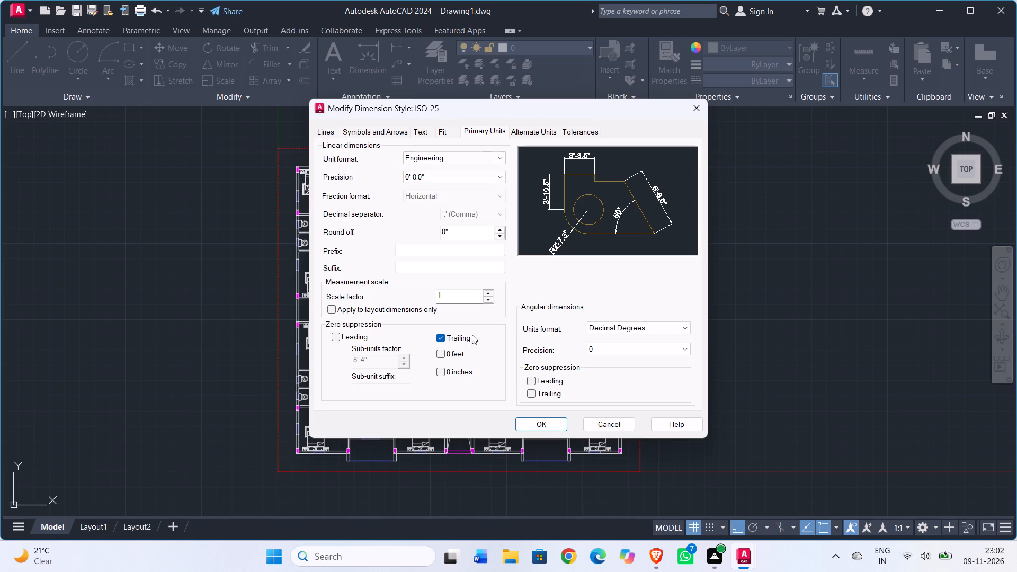
click(546, 426)
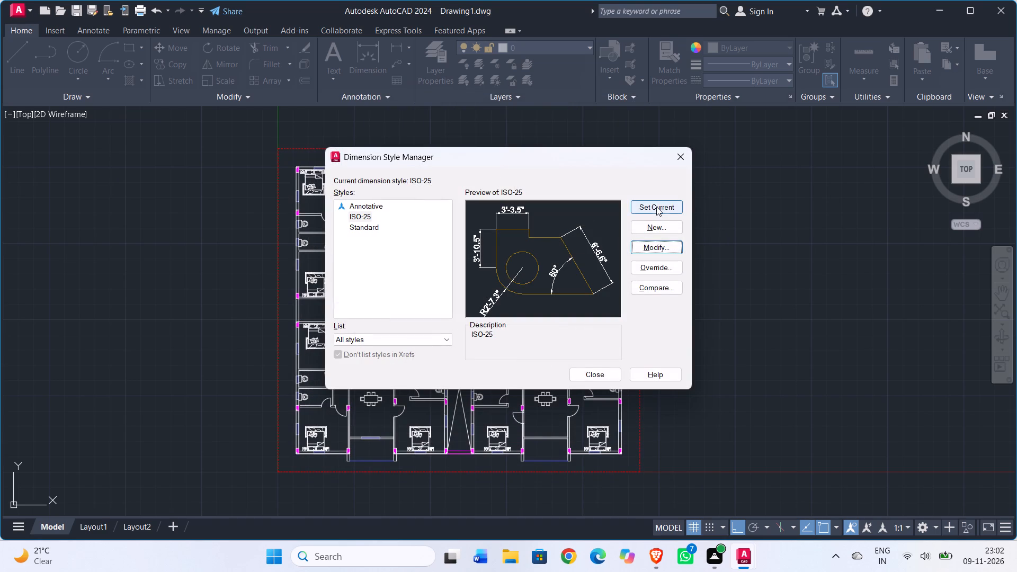
triple_click(656, 207)
click(656, 207)
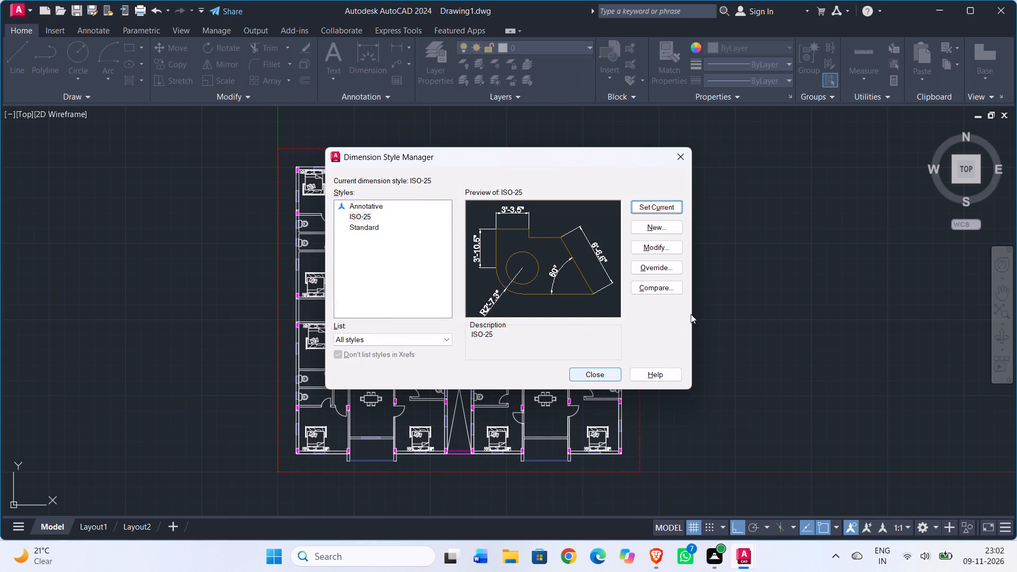
click(661, 203)
click(683, 161)
Add a vertical linear dimension from the top-right unit's upper outer wall to the dashed boundary above it.
click(396, 47)
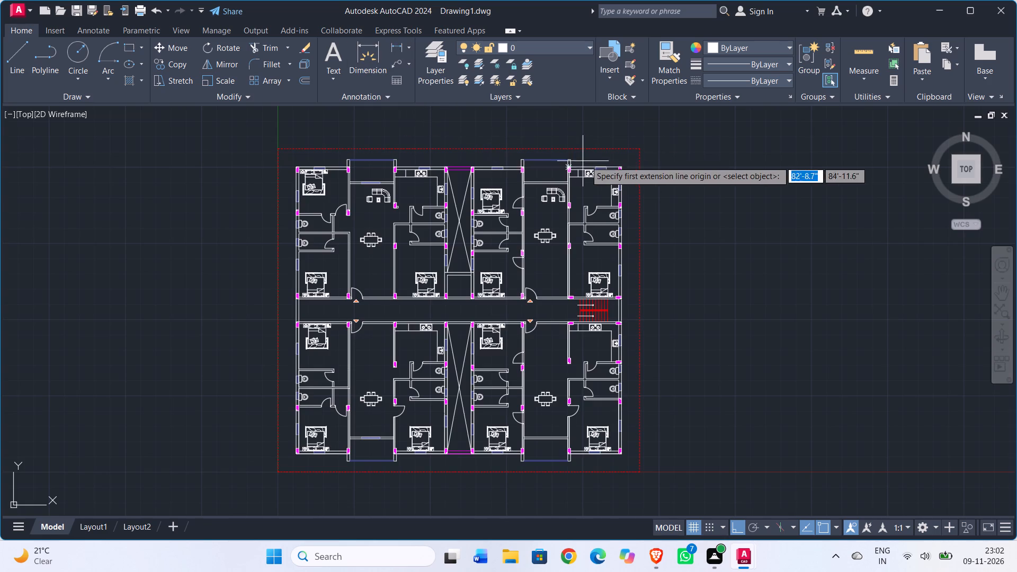
scroll(588, 159, up, 2)
scroll(647, 175, up, 2)
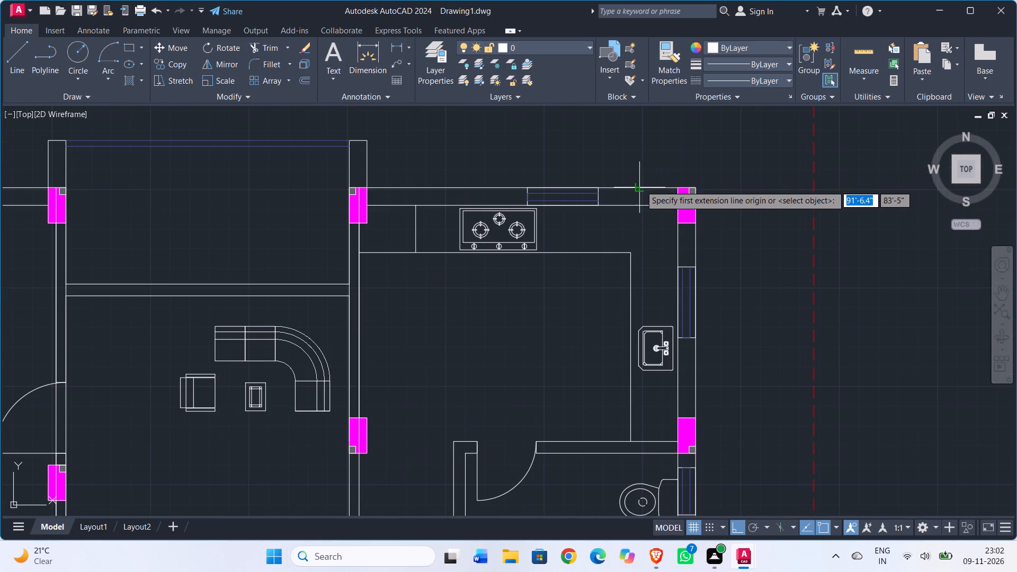
click(640, 186)
scroll(645, 159, down, 1)
middle_drag(645, 159, 629, 247)
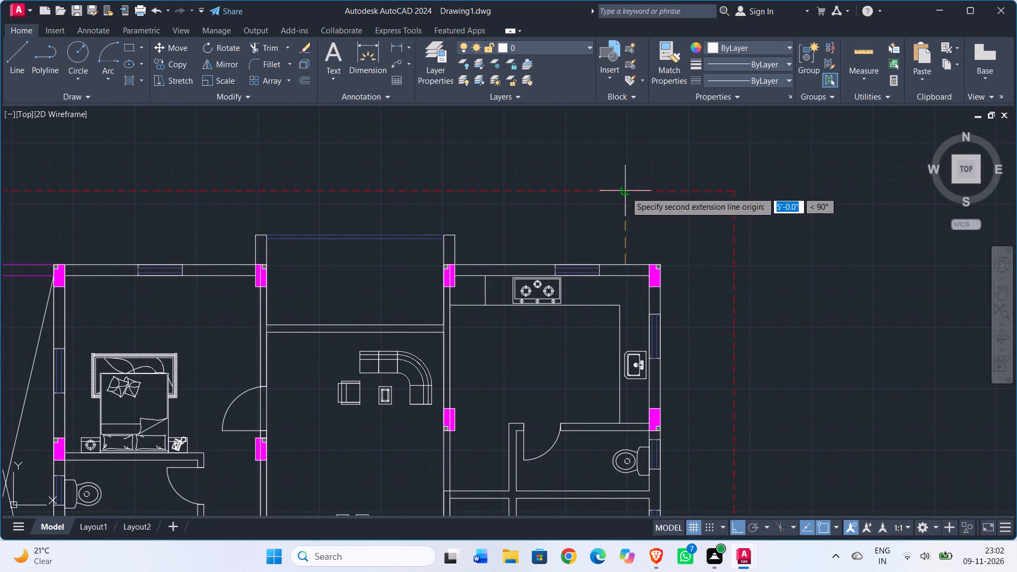
click(626, 192)
scroll(634, 230, up, 1)
click(634, 230)
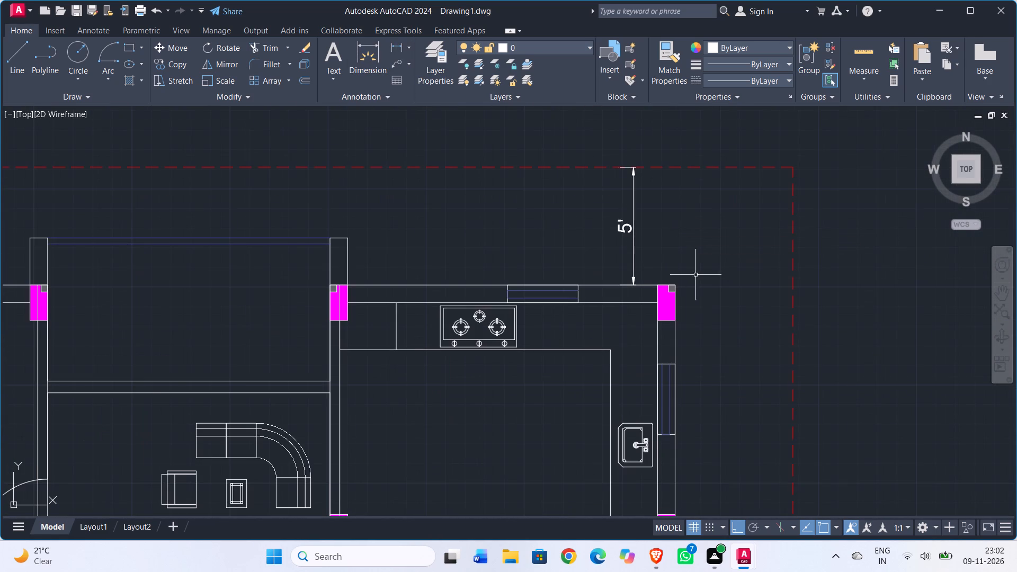
Add a horizontal linear dimension from the top-right unit's right outer wall to the right dashed boundary.
scroll(695, 275, down, 1)
middle_drag(695, 275, 670, 248)
drag(397, 45, 405, 51)
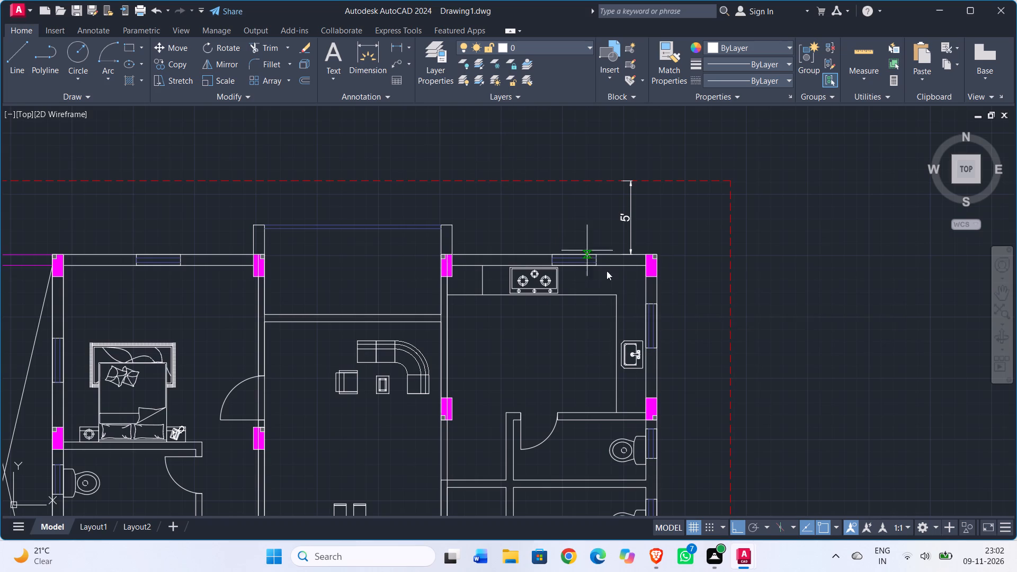
click(657, 292)
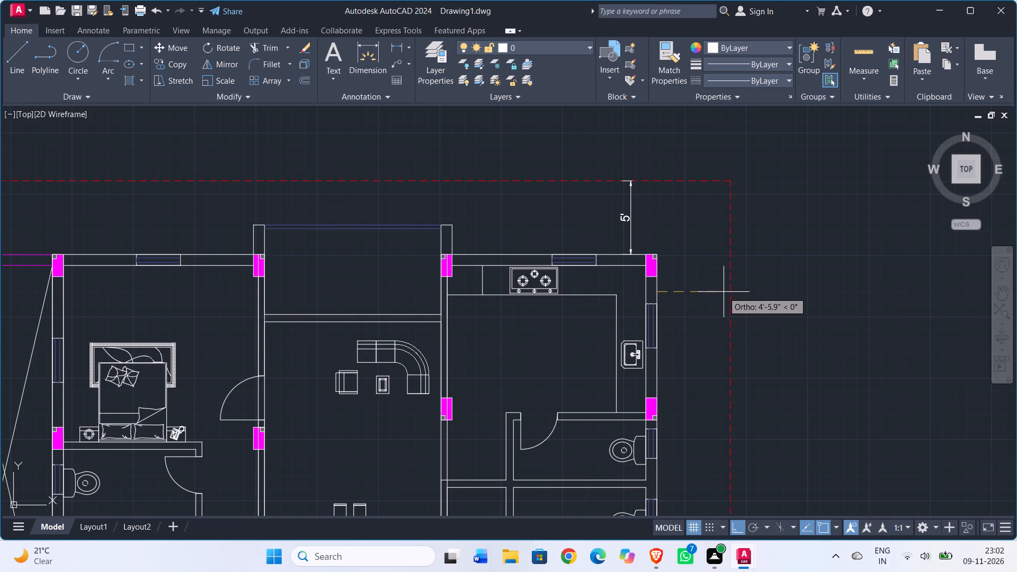
click(728, 292)
click(723, 290)
Add a vertical linear dimension from the bottom-left bedroom's lower outer wall to the dashed boundary below it.
scroll(699, 334, down, 2)
middle_drag(699, 335, 893, 295)
scroll(401, 257, up, 2)
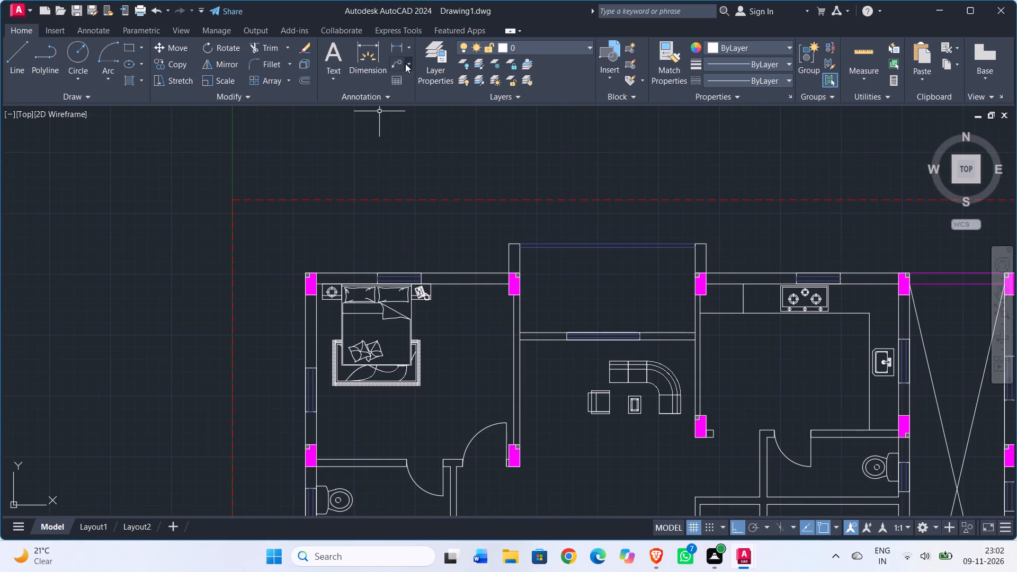
click(392, 43)
scroll(353, 253, down, 2)
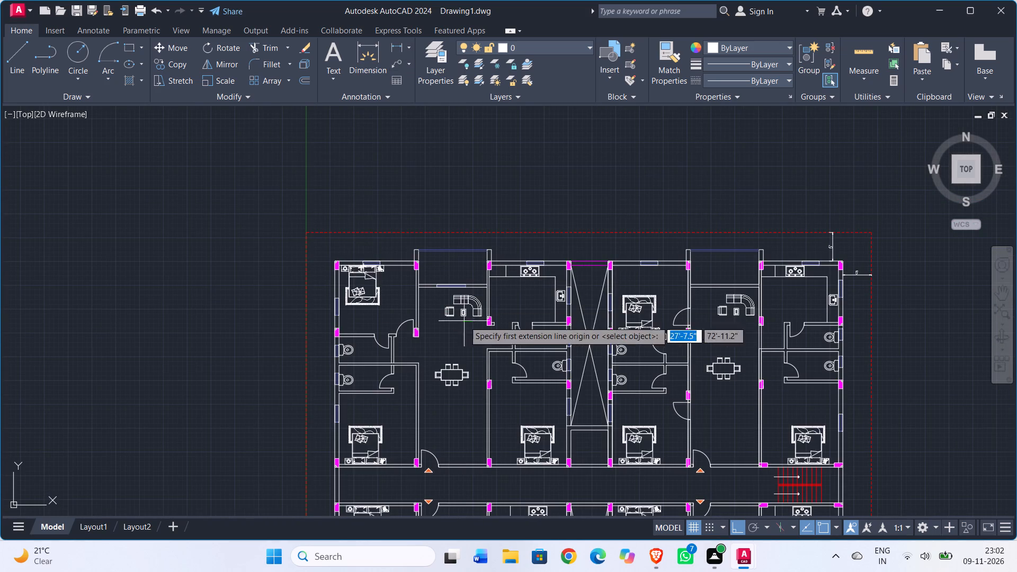
scroll(601, 389, down, 1)
middle_drag(689, 386, 666, 105)
scroll(382, 330, up, 3)
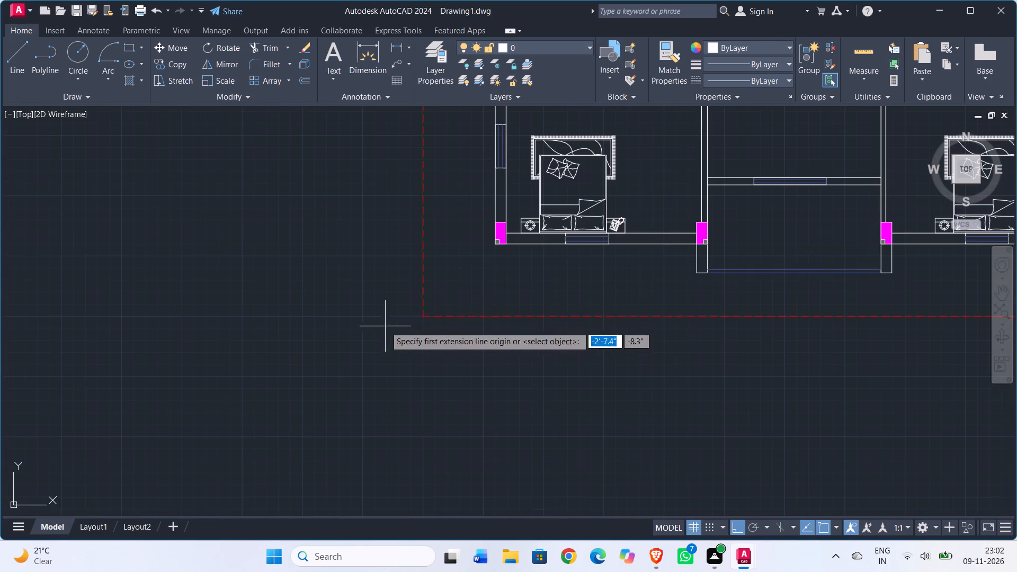
click(535, 245)
click(536, 316)
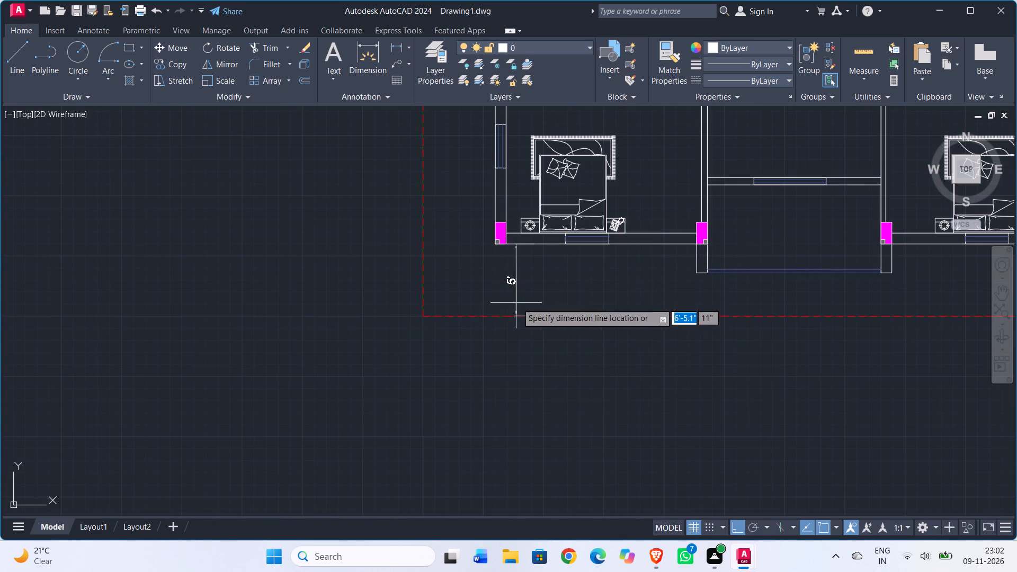
click(534, 306)
Add a horizontal linear dimension from the bottom-left bedroom's left outer wall to the left dashed boundary.
middle_drag(431, 262, 427, 322)
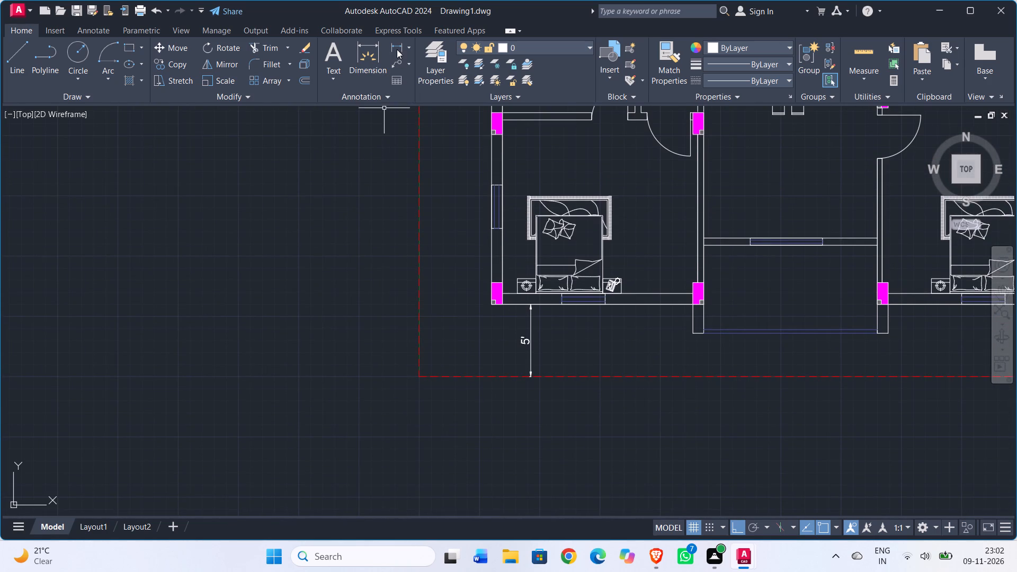
drag(397, 49, 403, 54)
scroll(489, 258, up, 1)
click(490, 260)
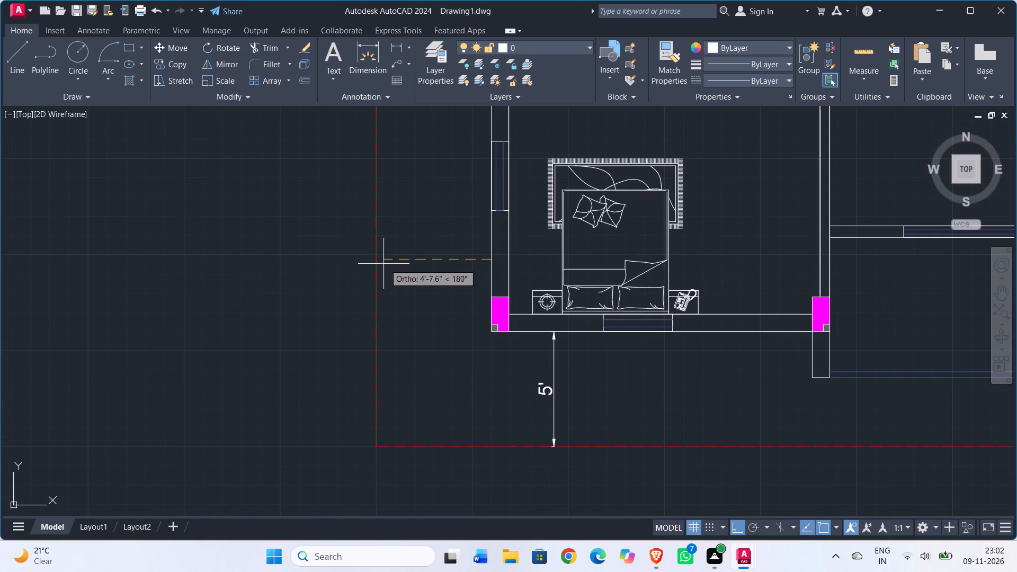
click(379, 261)
click(390, 273)
scroll(487, 324, down, 2)
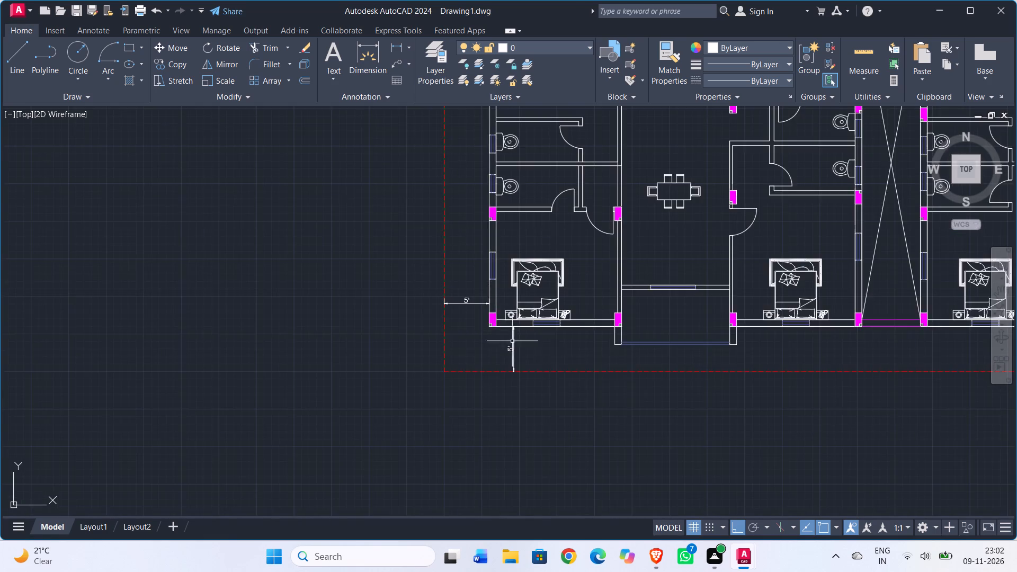
Add a horizontal linear dimension across the full width of the top dashed boundary, placed just above it.
scroll(572, 367, down, 2)
middle_drag(575, 363, 442, 367)
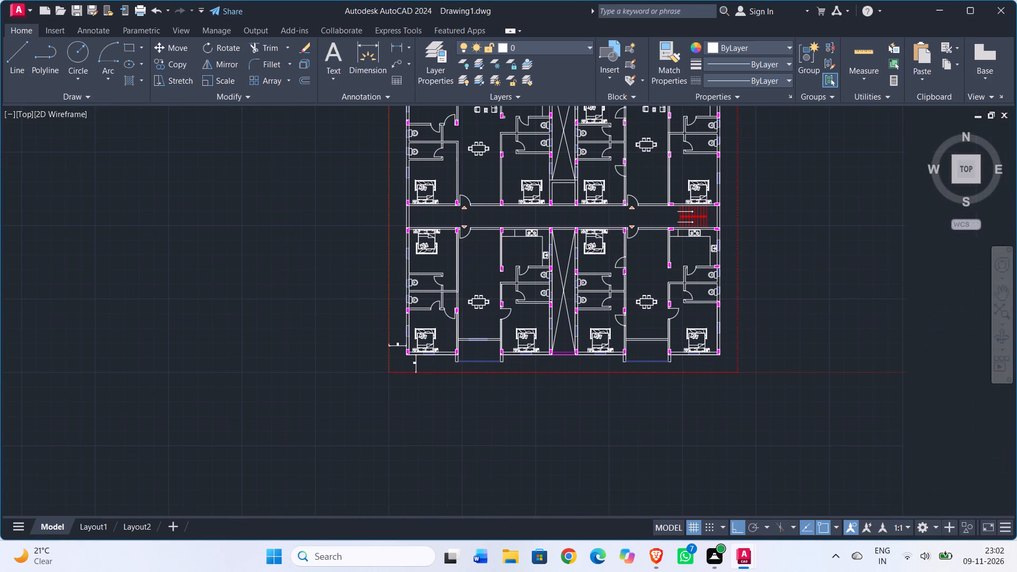
middle_drag(308, 227, 239, 374)
scroll(336, 170, up, 2)
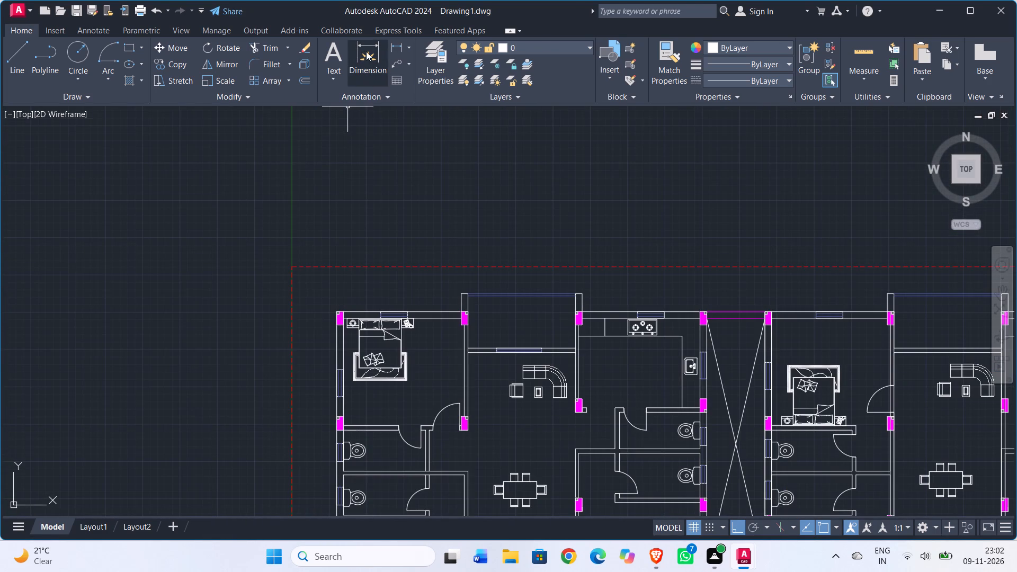
drag(366, 51, 364, 59)
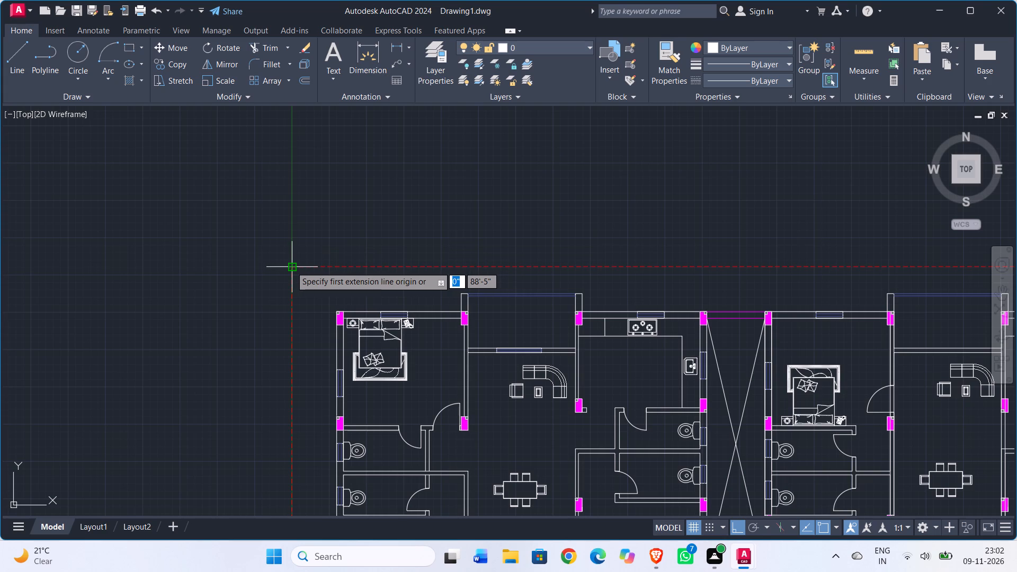
drag(291, 266, 305, 266)
middle_drag(937, 237, 474, 239)
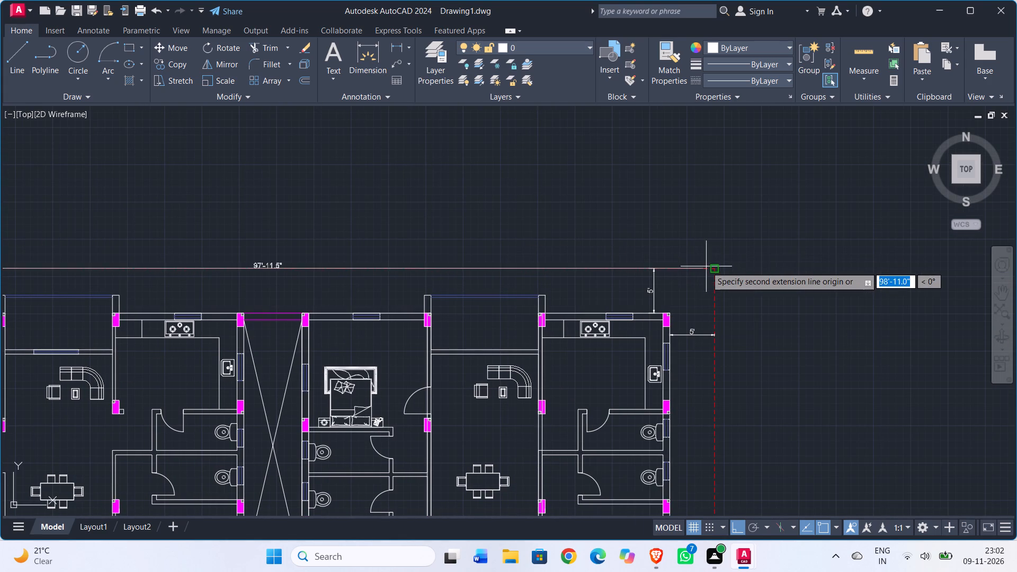
click(712, 267)
click(711, 253)
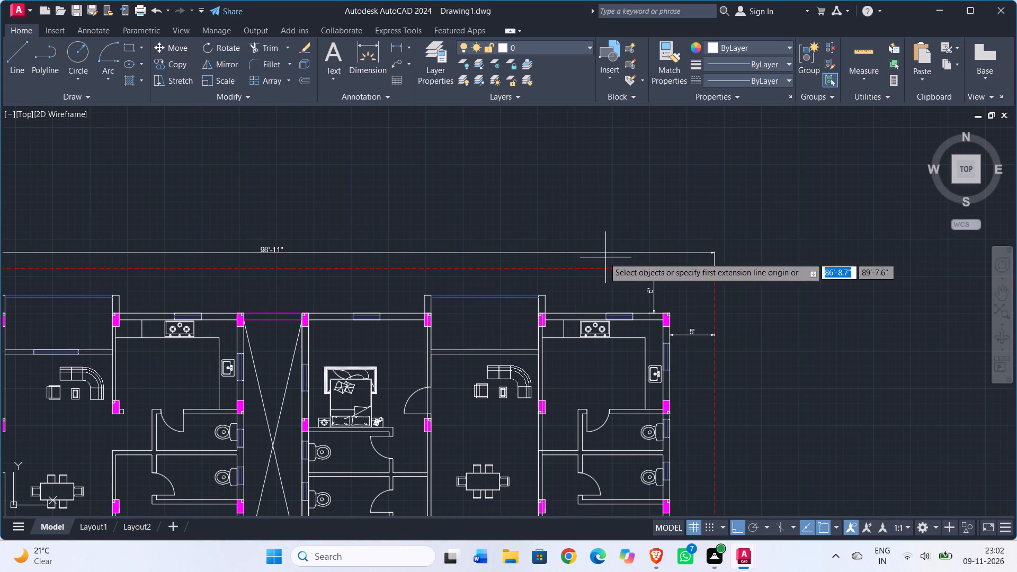
Add a vertical linear dimension along the full height of the right dashed boundary, placed just outside it.
click(715, 270)
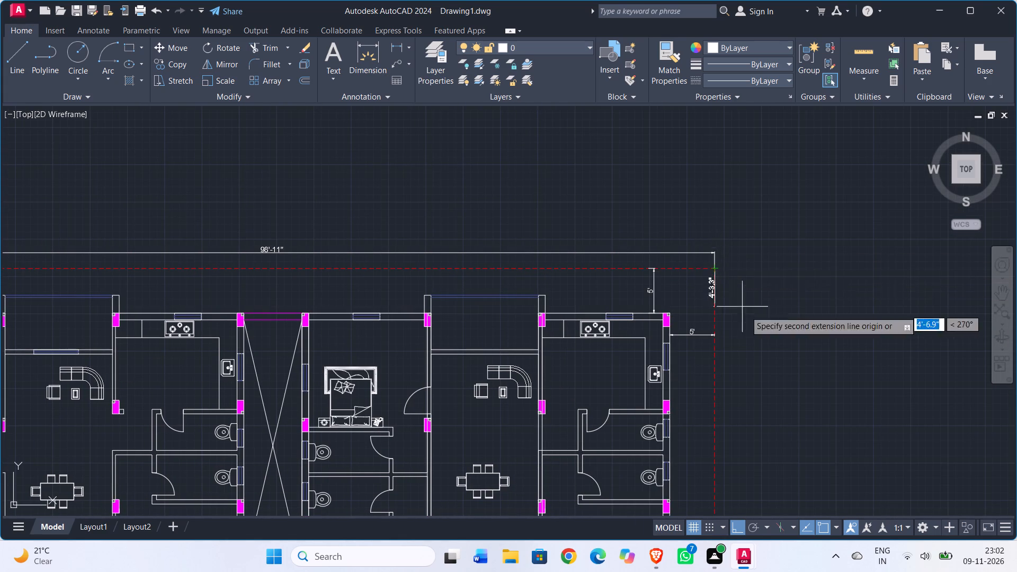
scroll(751, 320, down, 3)
middle_drag(754, 338, 738, 117)
scroll(730, 254, up, 3)
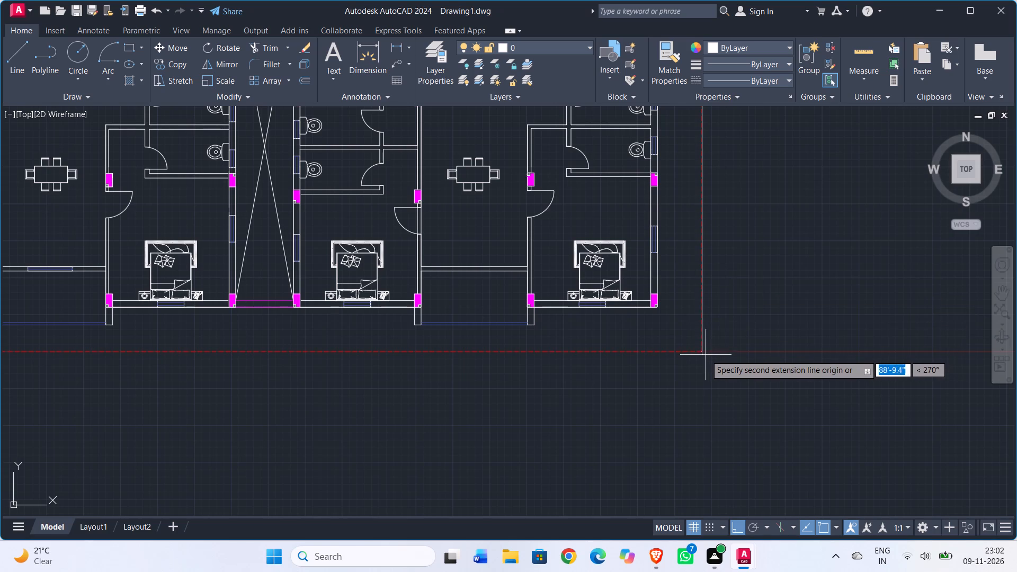
click(703, 350)
click(731, 346)
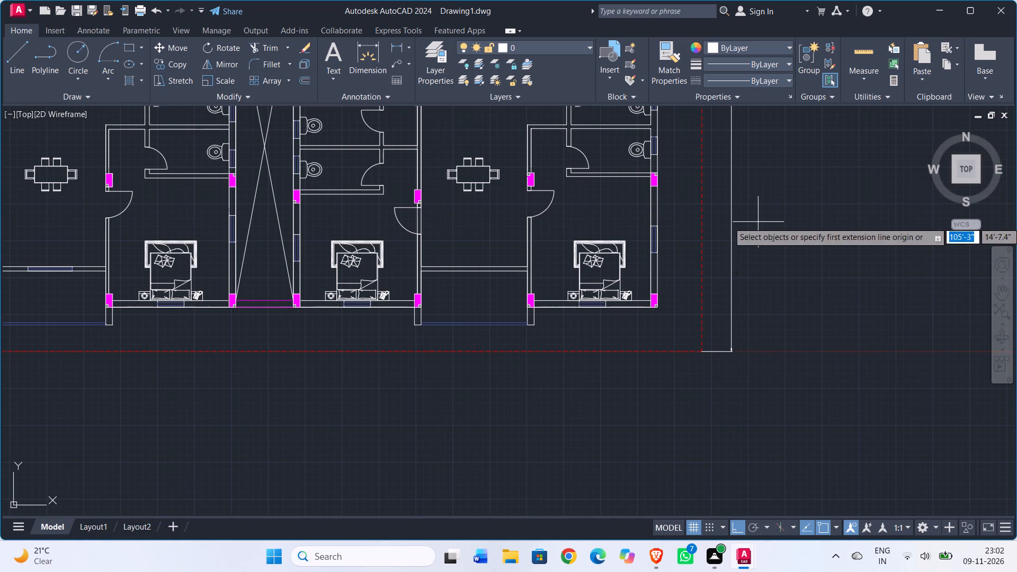
Examine the overall dimensions along the right and top dashed boundaries of the floor plan.
scroll(758, 220, down, 1)
middle_drag(758, 220, 688, 329)
scroll(676, 141, up, 3)
scroll(671, 208, down, 3)
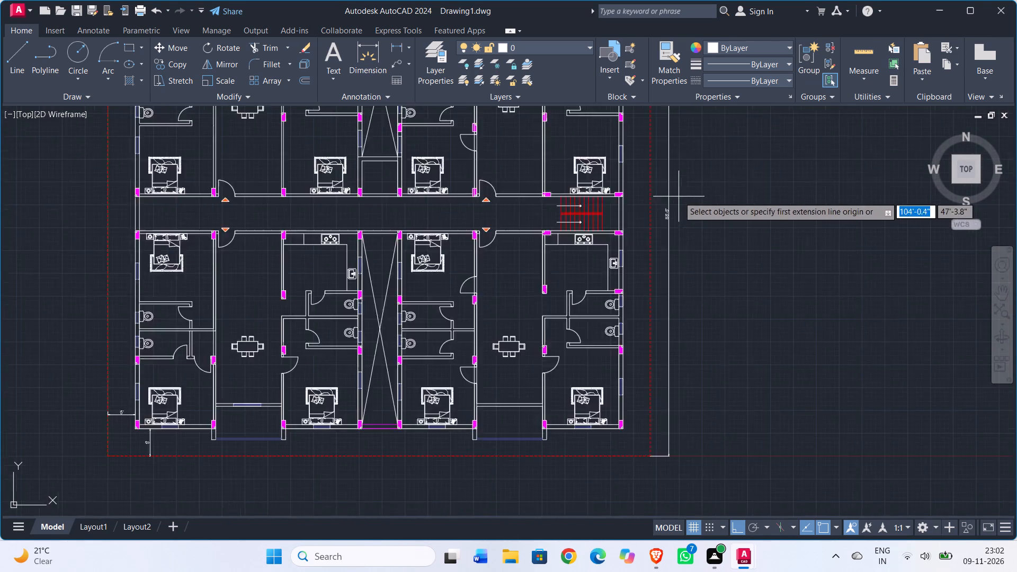
middle_drag(682, 212, 709, 424)
scroll(420, 167, up, 4)
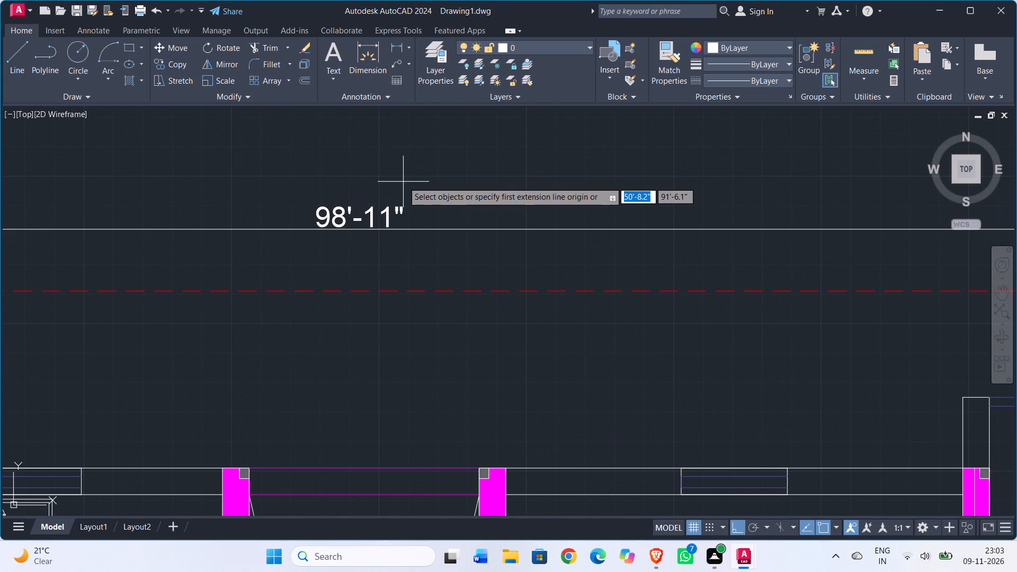
scroll(403, 182, down, 5)
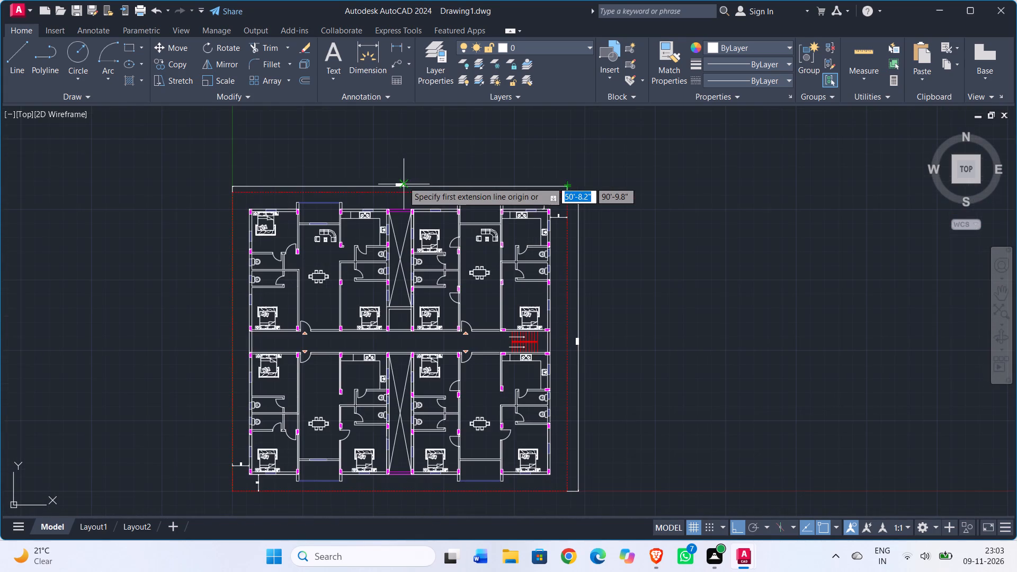
scroll(397, 204, up, 2)
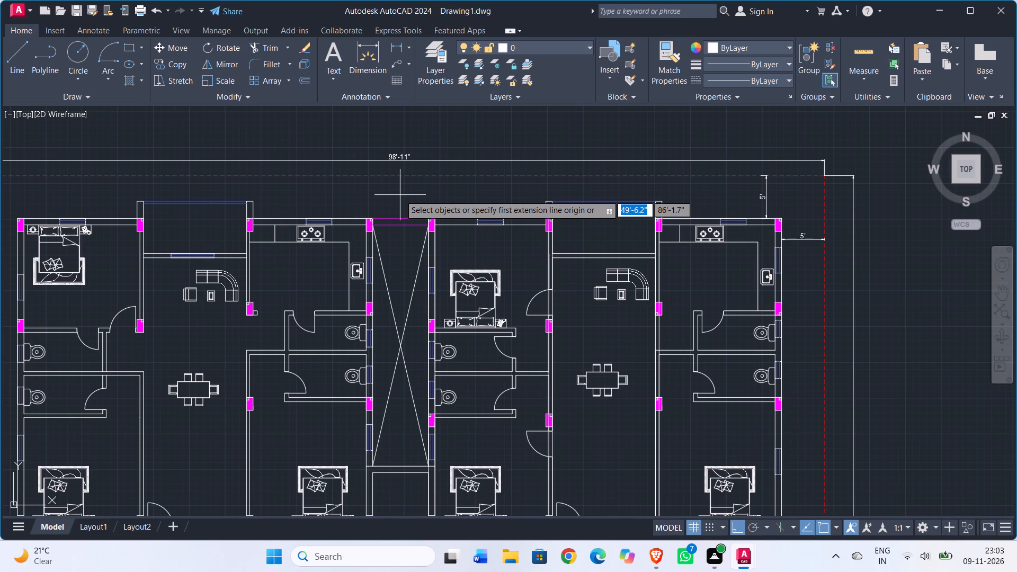
Switch to the 50000+CAD.Blocks.dwg drawing and examine the table and chair blocks in the Tables Plan sheet.
key(alt+Tab)
key(alt+Tab)
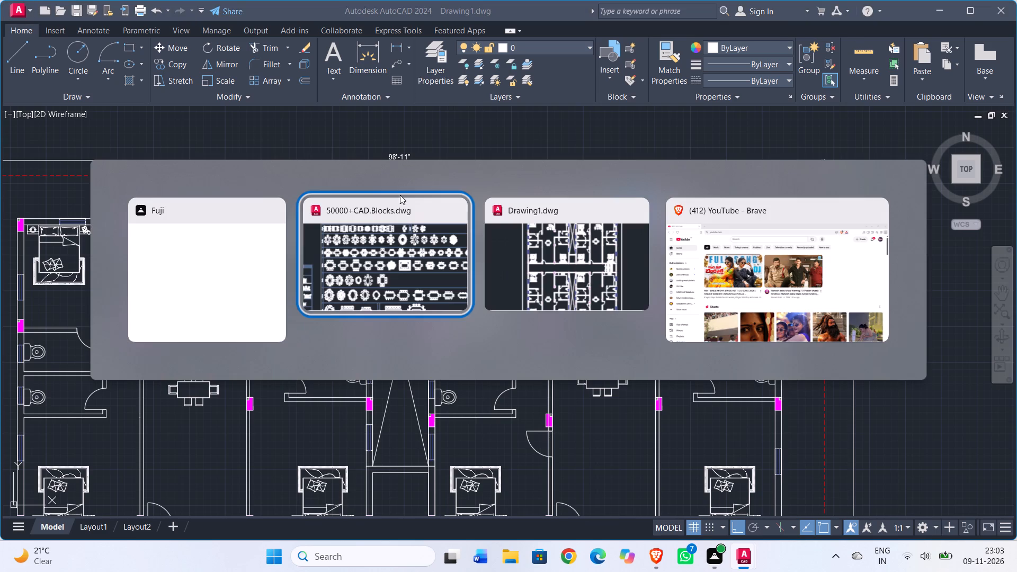
scroll(451, 235, down, 2)
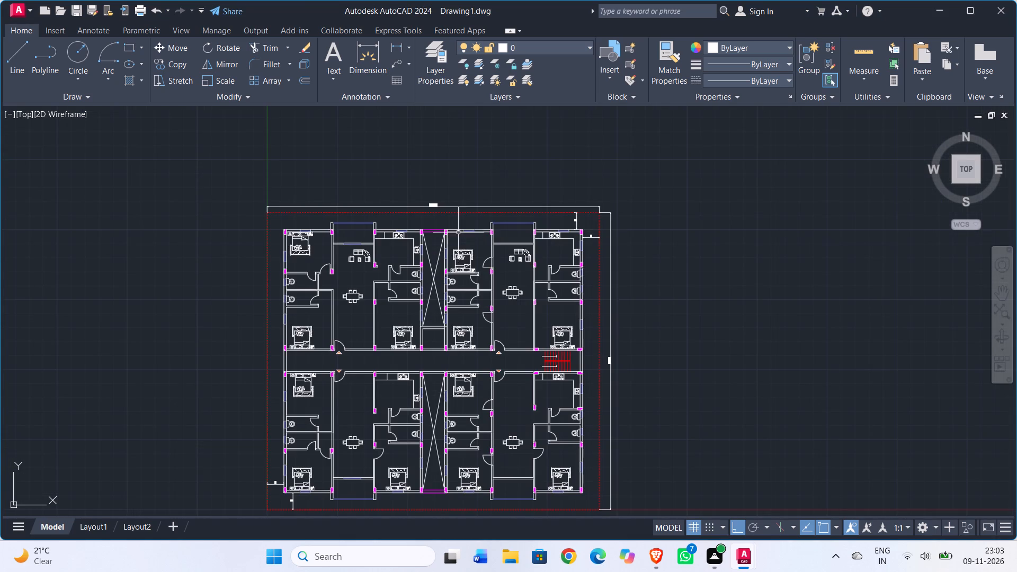
key(alt+Tab)
key(alt+Tab)
scroll(451, 221, down, 1)
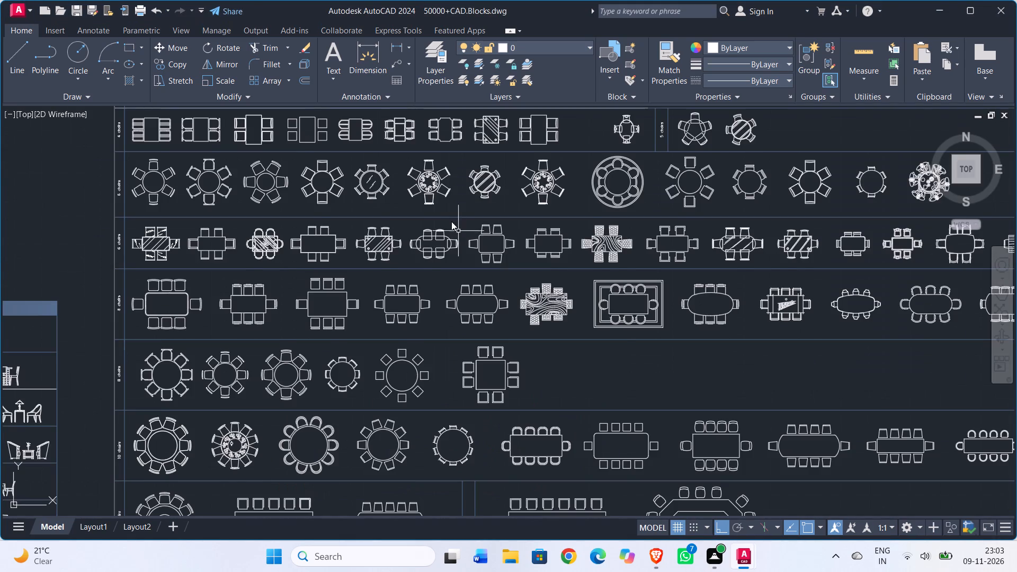
scroll(451, 221, down, 1)
middle_drag(612, 131, 610, 252)
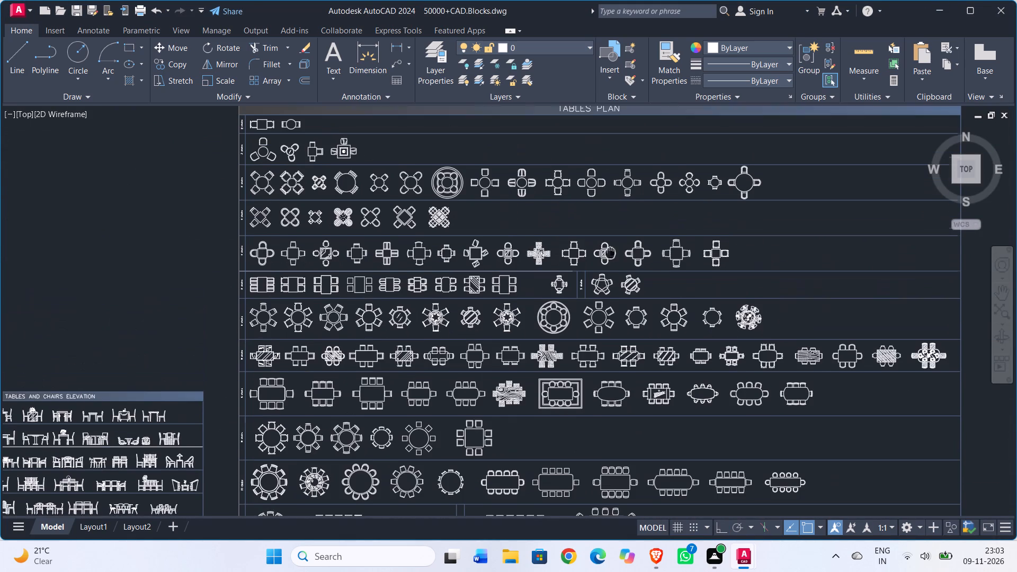
middle_drag(610, 252, 610, 252)
middle_drag(469, 156, 477, 249)
scroll(285, 251, up, 4)
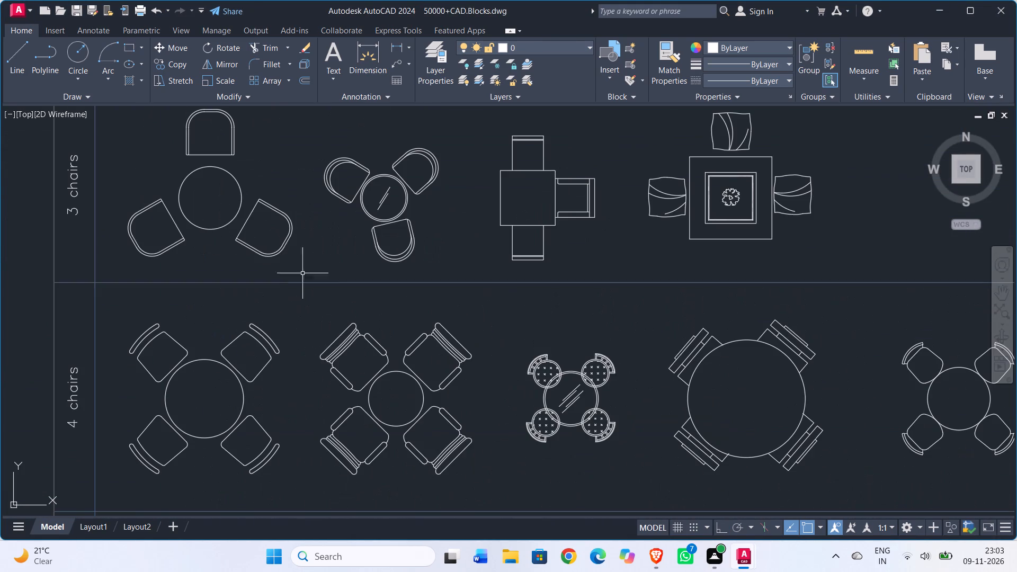
scroll(361, 274, down, 3)
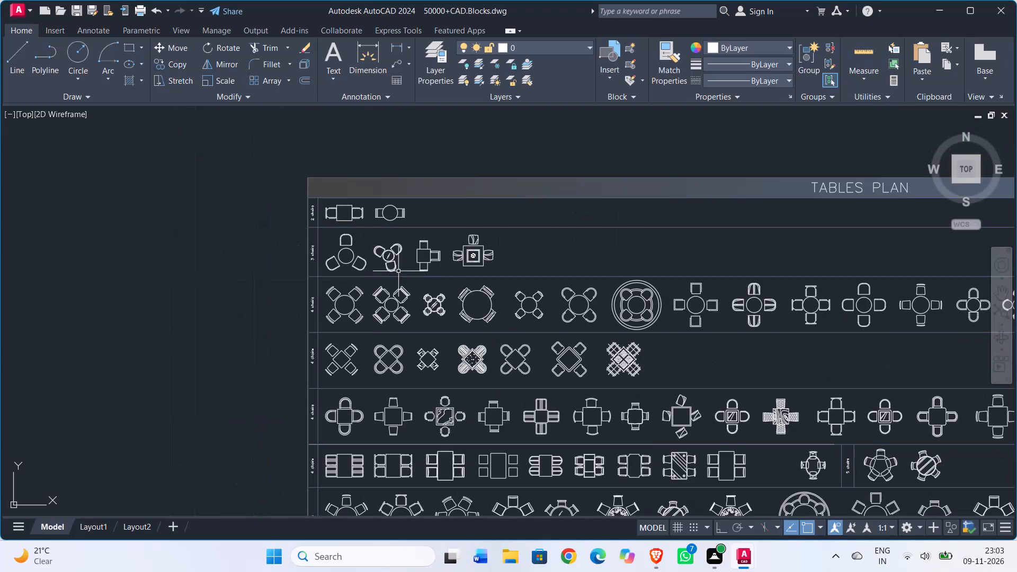
scroll(774, 363, up, 1)
middle_drag(765, 362, 748, 359)
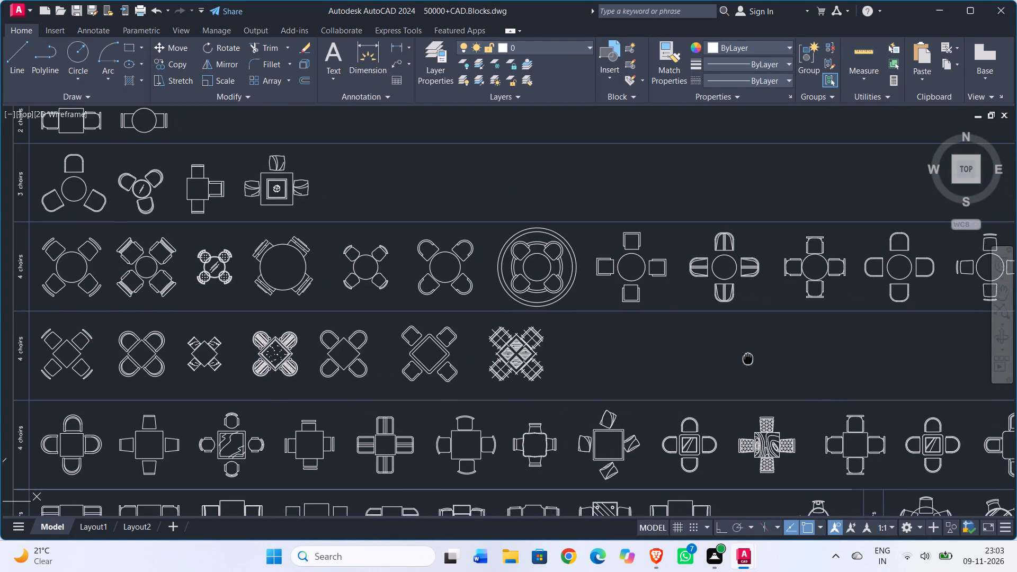
middle_drag(748, 359, 741, 356)
scroll(741, 356, down, 1)
scroll(321, 264, up, 2)
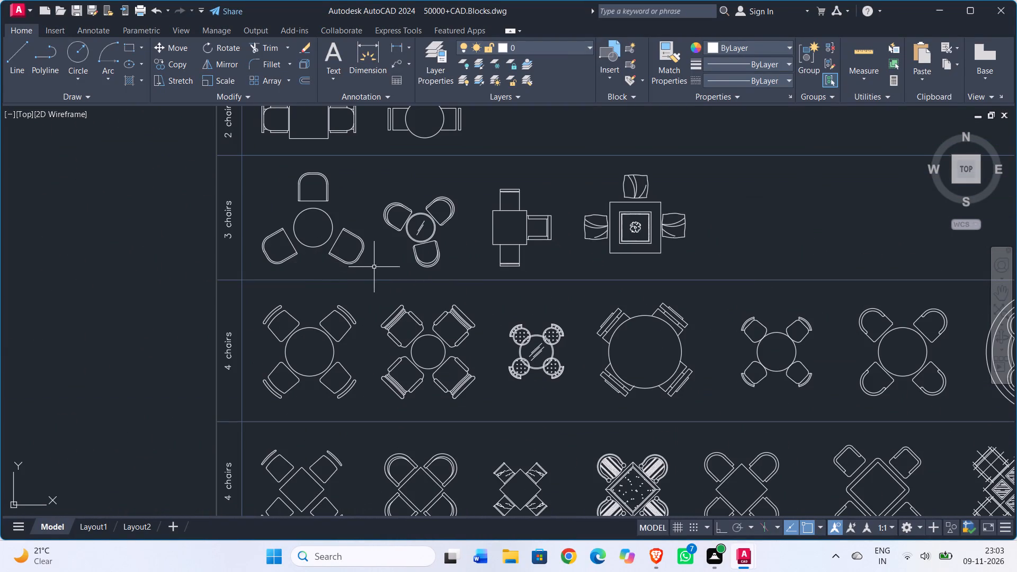
Look through the block library sheets from the sofas past the north symbols and stairs to the signals and trees.
scroll(388, 265, down, 2)
scroll(417, 298, down, 3)
scroll(780, 403, up, 2)
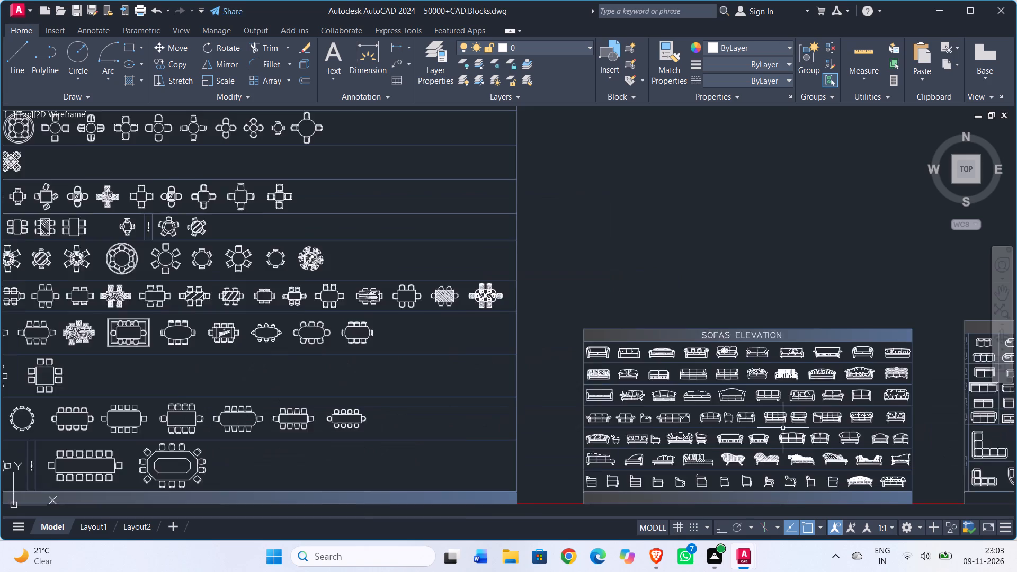
scroll(783, 428, up, 1)
scroll(772, 426, down, 2)
middle_drag(554, 415, 80, 364)
middle_drag(602, 371, 36, 380)
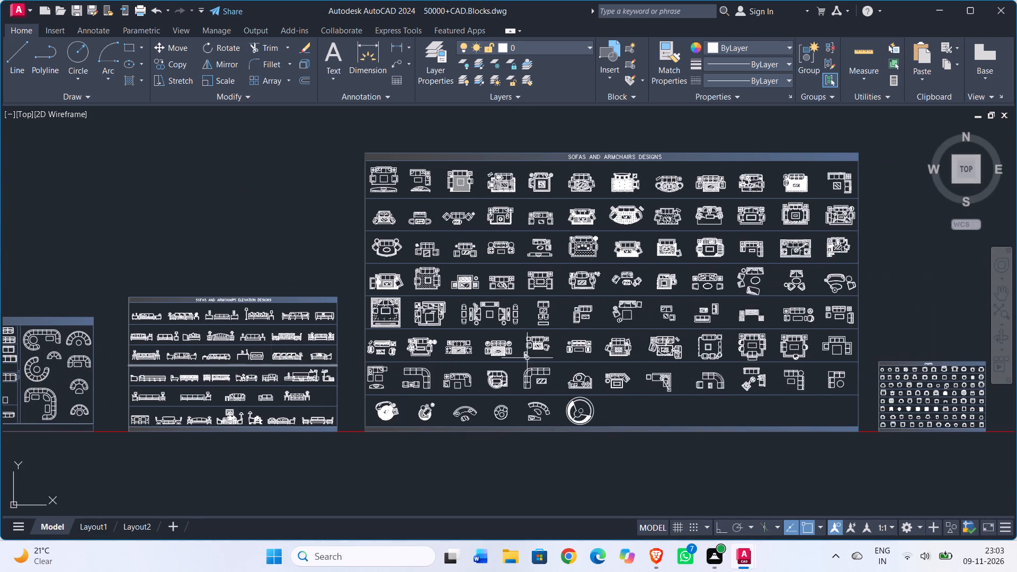
middle_drag(638, 368, 169, 378)
middle_drag(559, 374, 242, 369)
middle_drag(677, 368, 223, 385)
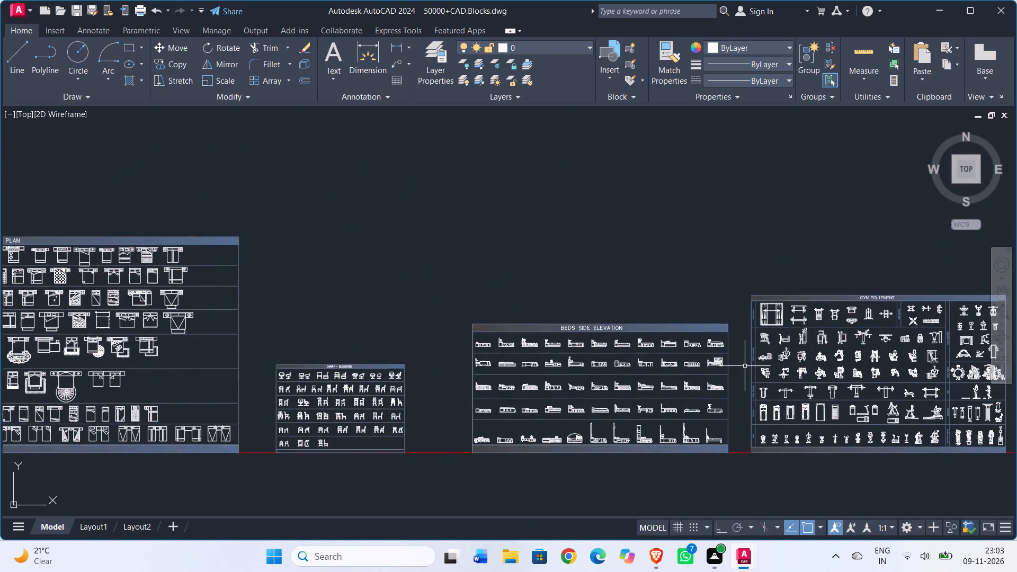
middle_drag(735, 366, 389, 364)
scroll(867, 360, down, 1)
middle_drag(859, 361, 299, 365)
middle_drag(641, 358, 388, 359)
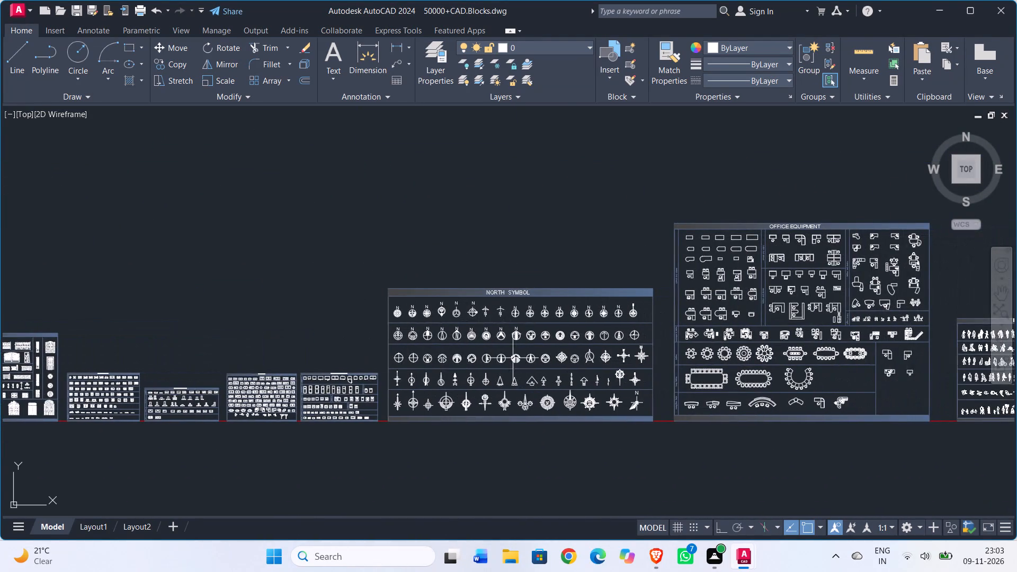
middle_drag(787, 352, 481, 346)
middle_drag(872, 342, 518, 344)
middle_drag(788, 341, 528, 341)
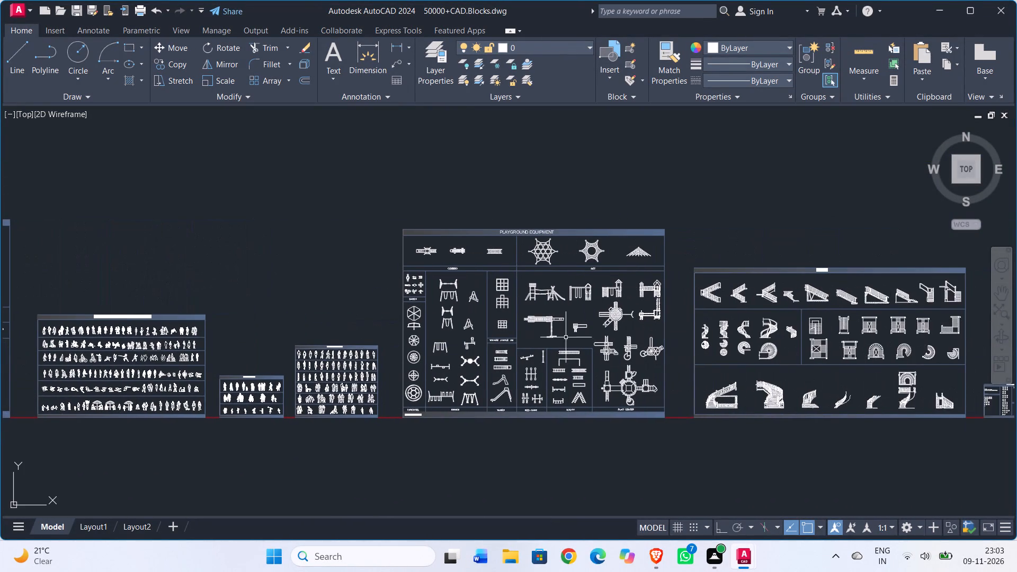
middle_drag(789, 337, 469, 340)
middle_drag(640, 336, 363, 336)
scroll(499, 378, up, 3)
scroll(511, 387, down, 2)
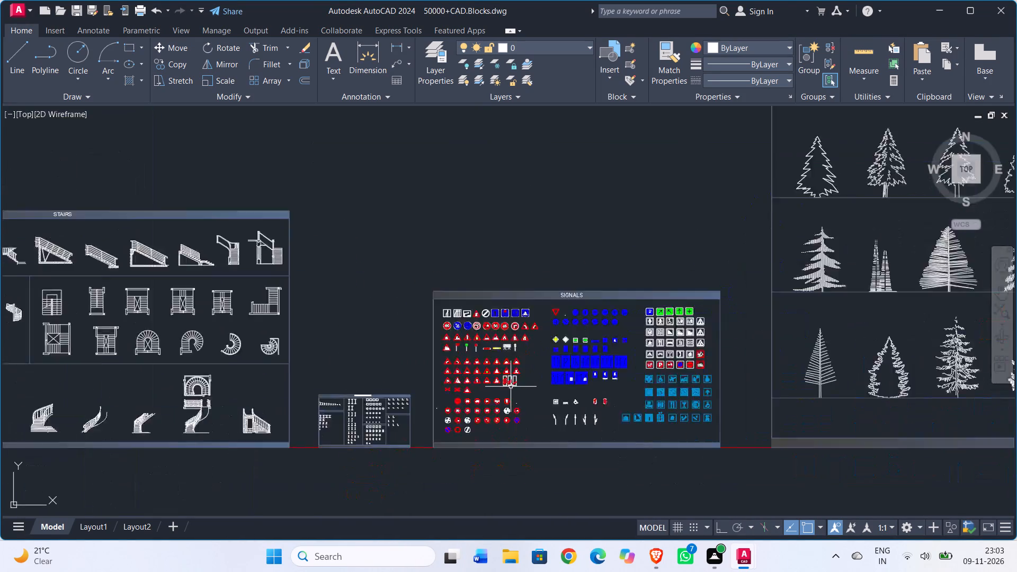
Go back to the Office Equipment sheet and examine its desk and table blocks and the neighbouring north symbols.
scroll(511, 387, down, 1)
middle_drag(573, 388, 1016, 355)
middle_drag(168, 351, 832, 355)
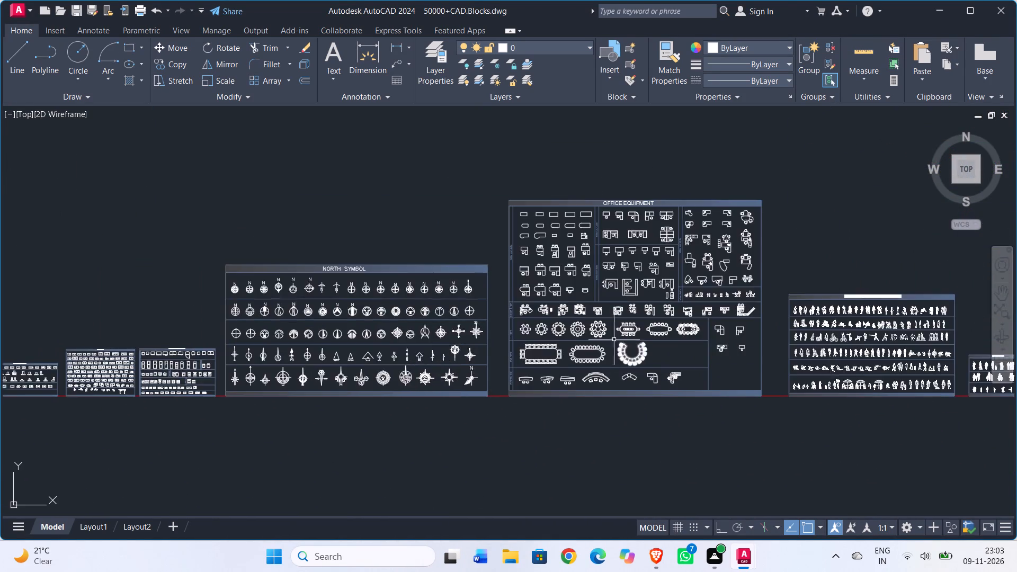
scroll(640, 295, up, 3)
scroll(487, 271, down, 1)
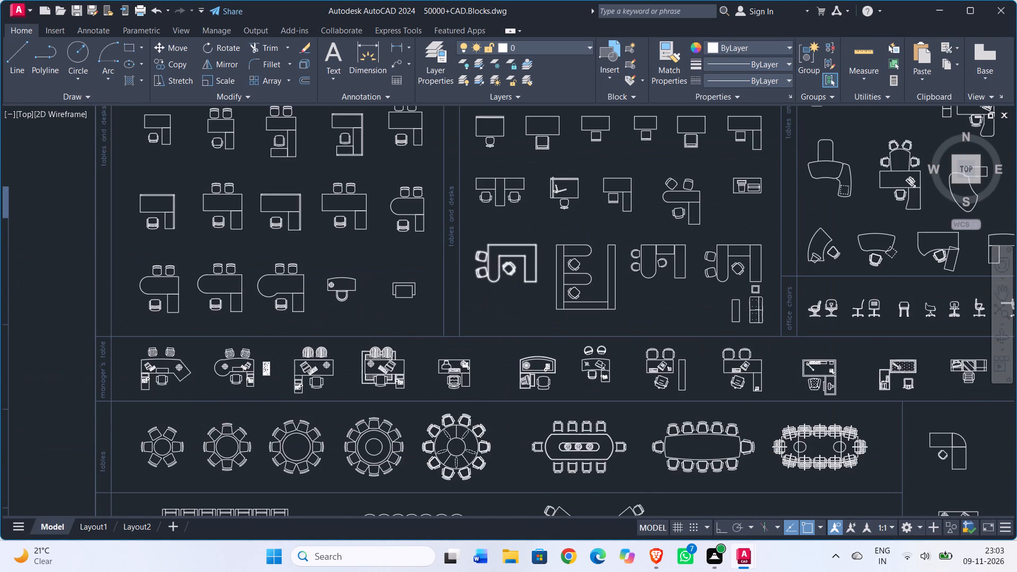
middle_drag(489, 287, 504, 331)
scroll(519, 376, up, 2)
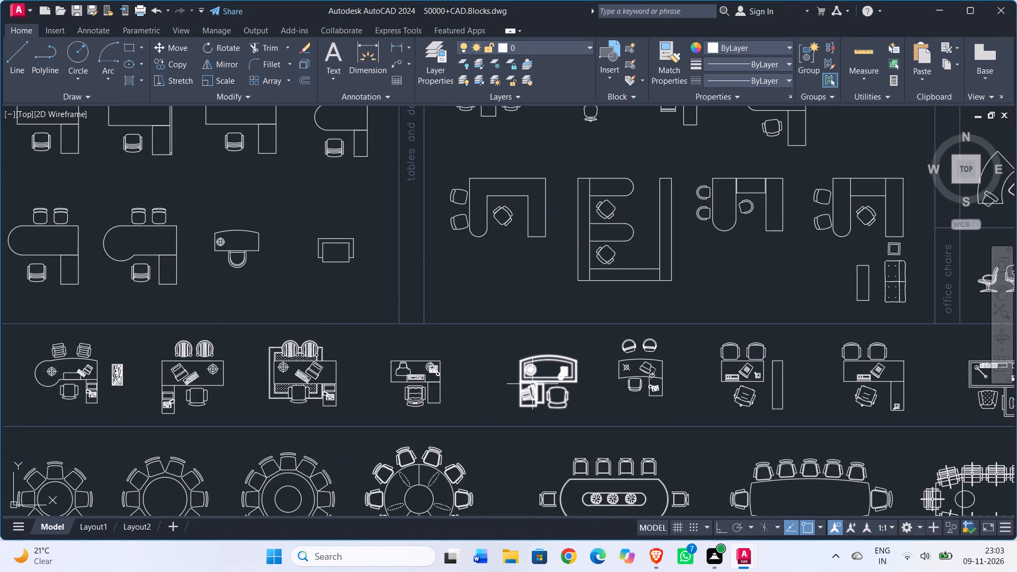
scroll(529, 384, down, 2)
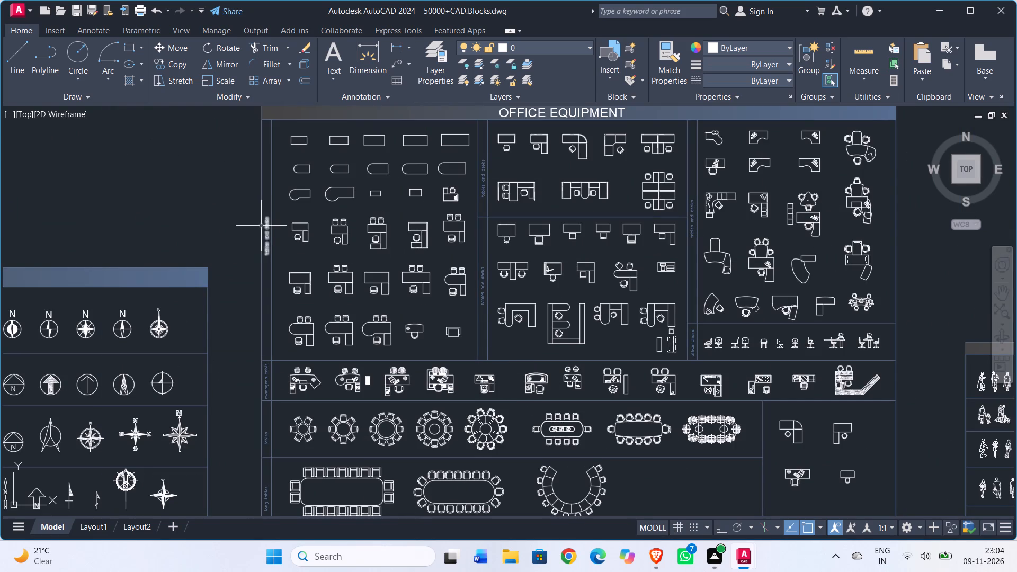
middle_drag(243, 236, 633, 217)
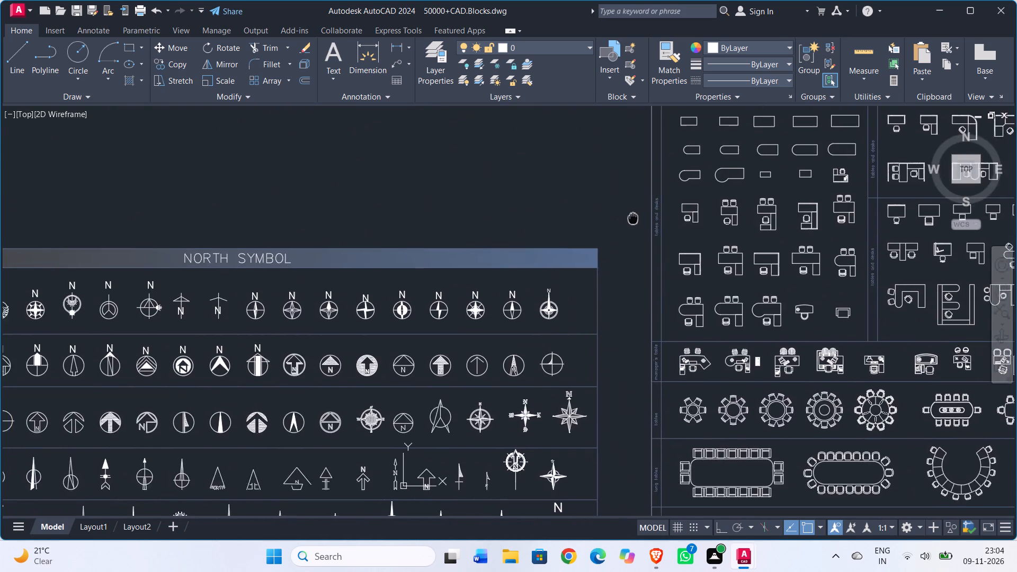
middle_drag(633, 217, 499, 249)
middle_drag(469, 253, 79, 268)
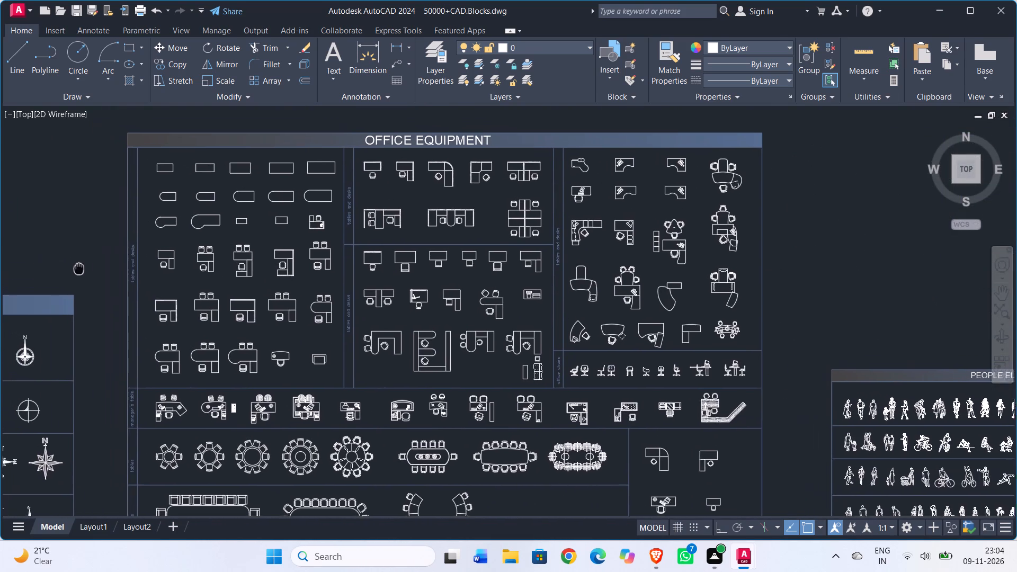
middle_drag(79, 268, 184, 278)
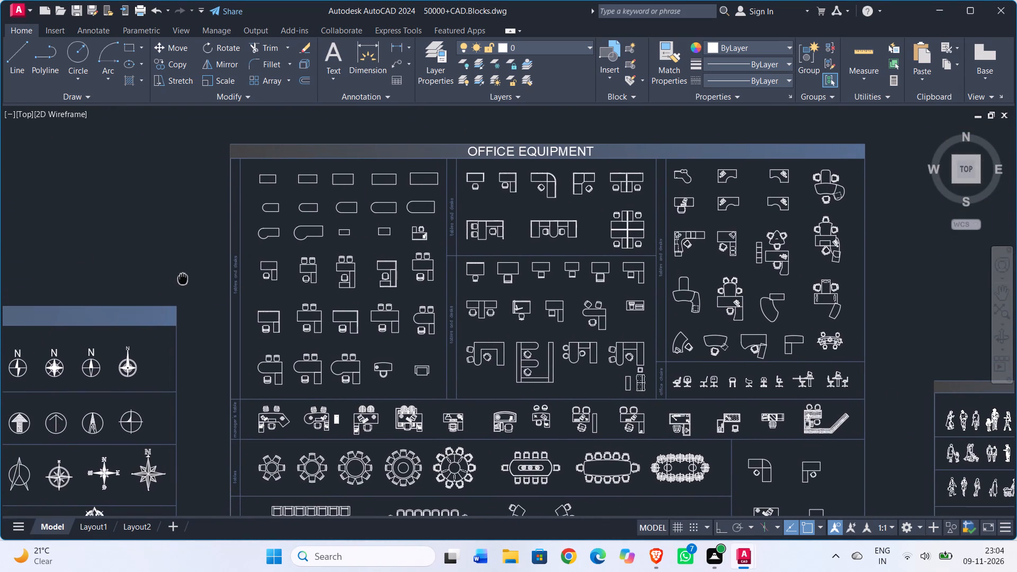
Look through the block library sheets from the north symbols past the kitchen sinks, range hoods and ranges to the iron work and gym equipment.
middle_drag(184, 278, 781, 269)
scroll(280, 321, down, 1)
middle_drag(283, 320, 878, 261)
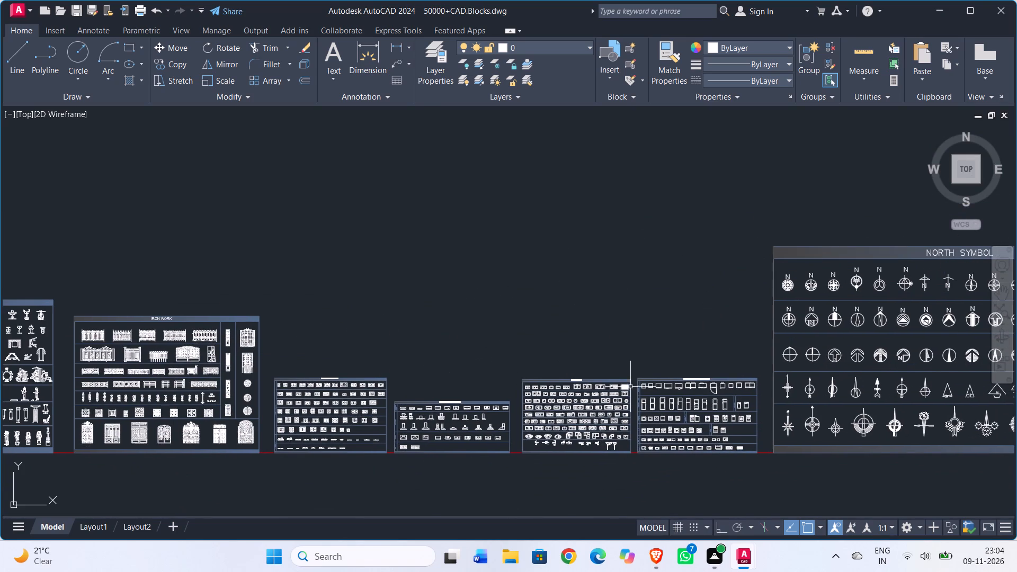
scroll(621, 401, up, 2)
scroll(458, 356, up, 3)
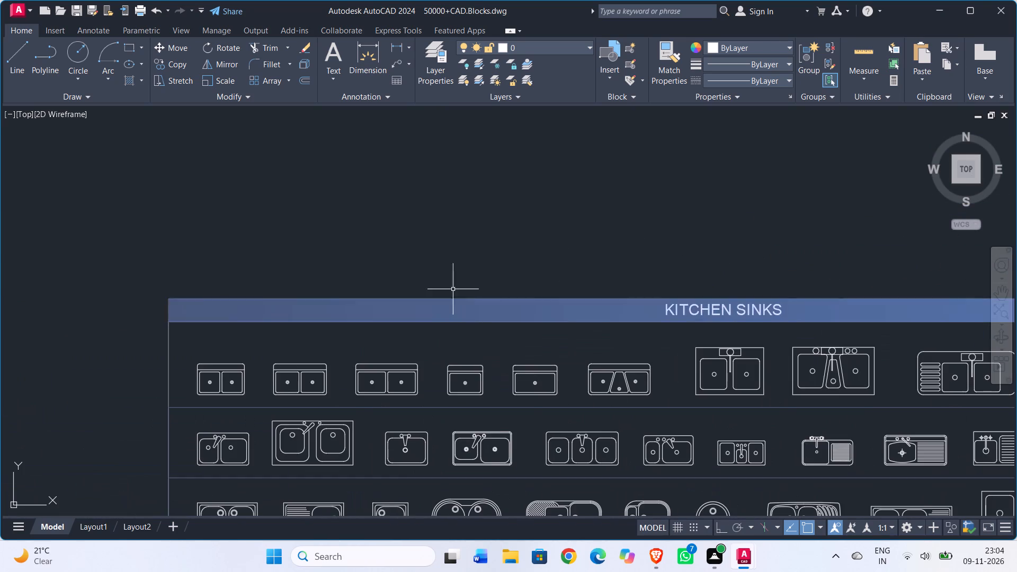
scroll(433, 263, down, 1)
middle_drag(433, 263, 925, 154)
scroll(286, 245, down, 2)
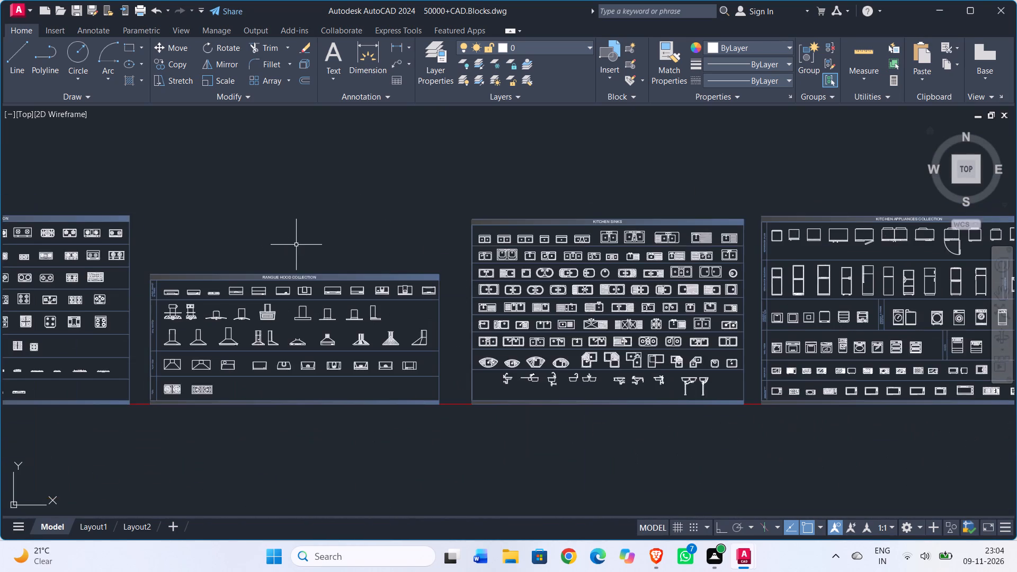
middle_drag(308, 246, 957, 248)
scroll(638, 226, up, 2)
scroll(528, 168, down, 1)
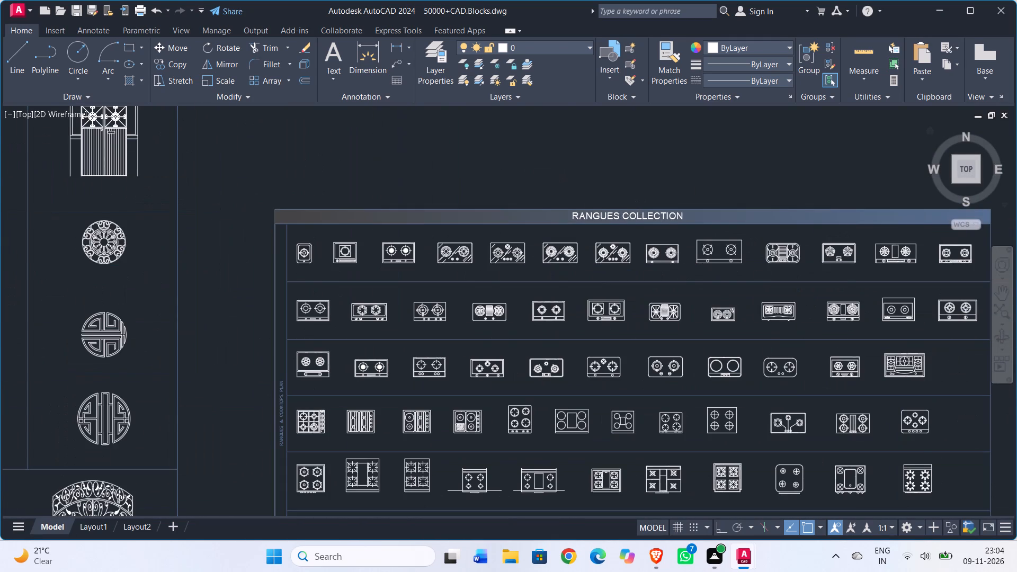
middle_drag(415, 187, 932, 268)
scroll(931, 268, down, 2)
scroll(463, 247, up, 1)
scroll(400, 249, down, 1)
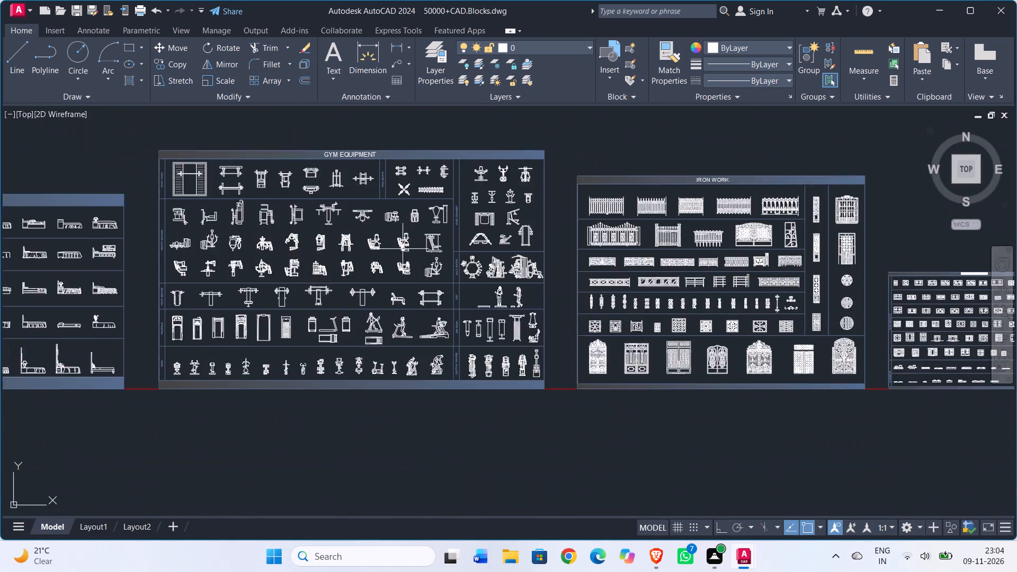
Look through the bed, chair and sofa sheets of the block library, back to the Tables Plan sheet.
middle_drag(421, 249, 940, 261)
scroll(425, 249, up, 1)
middle_drag(382, 248, 1016, 262)
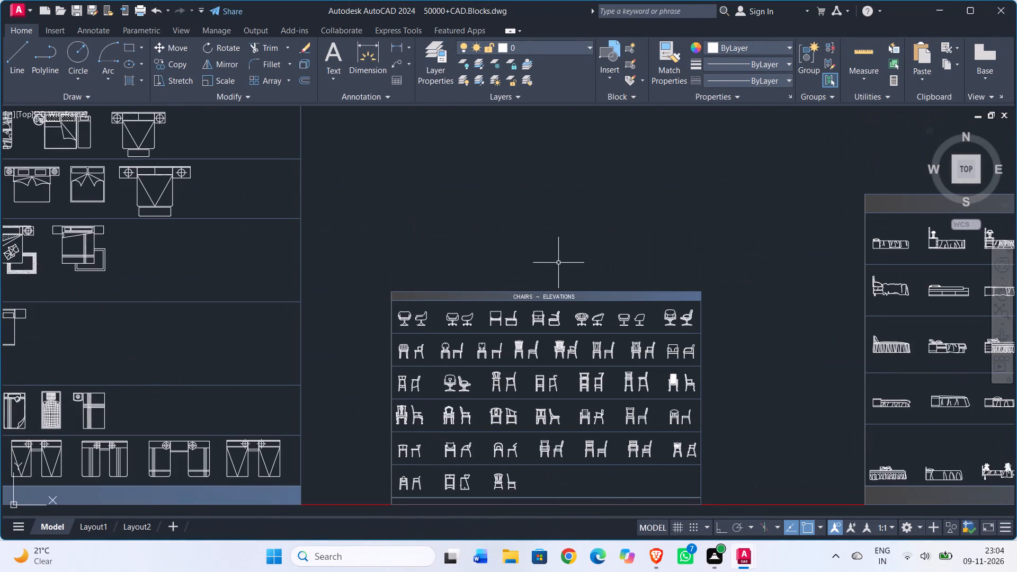
scroll(555, 254, down, 2)
middle_drag(555, 254, 1016, 235)
middle_drag(442, 221, 453, 228)
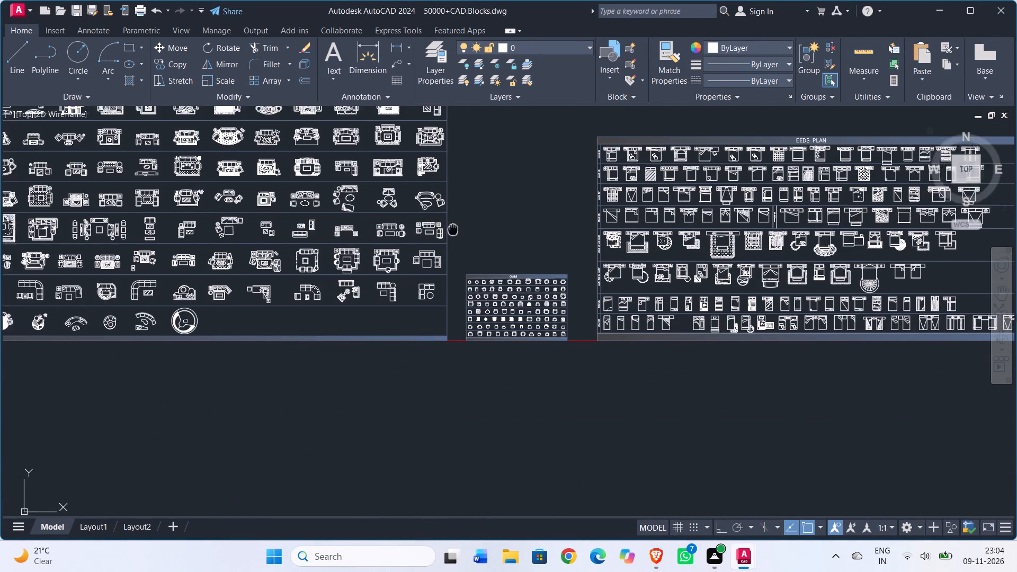
middle_drag(453, 228, 548, 273)
scroll(239, 335, up, 2)
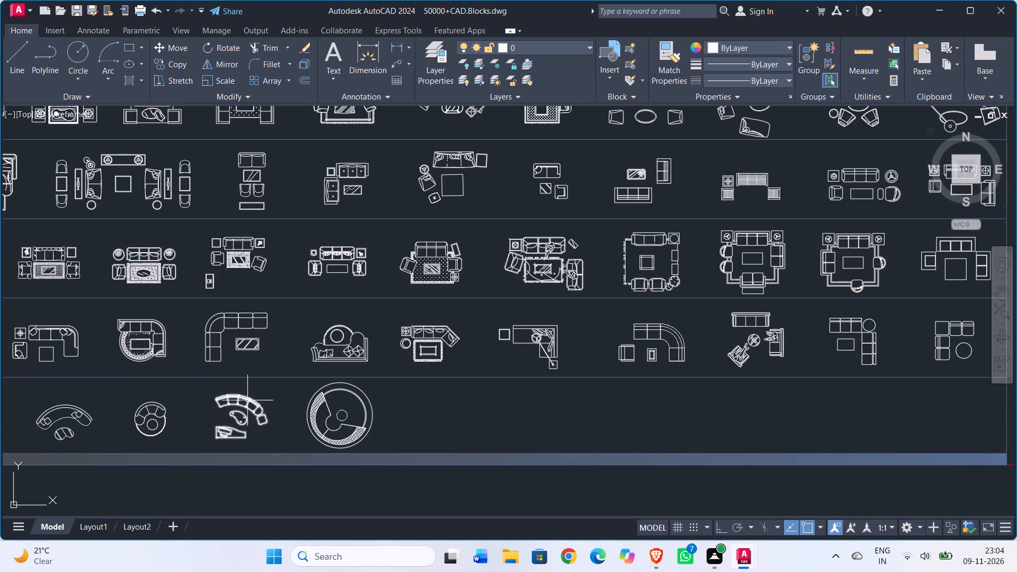
scroll(450, 420, down, 1)
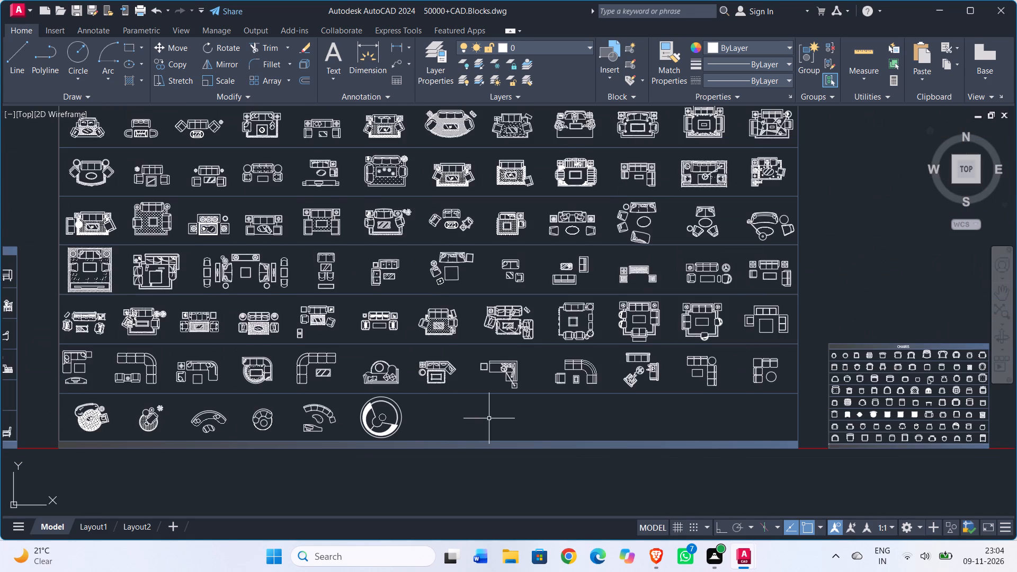
middle_drag(490, 418, 979, 449)
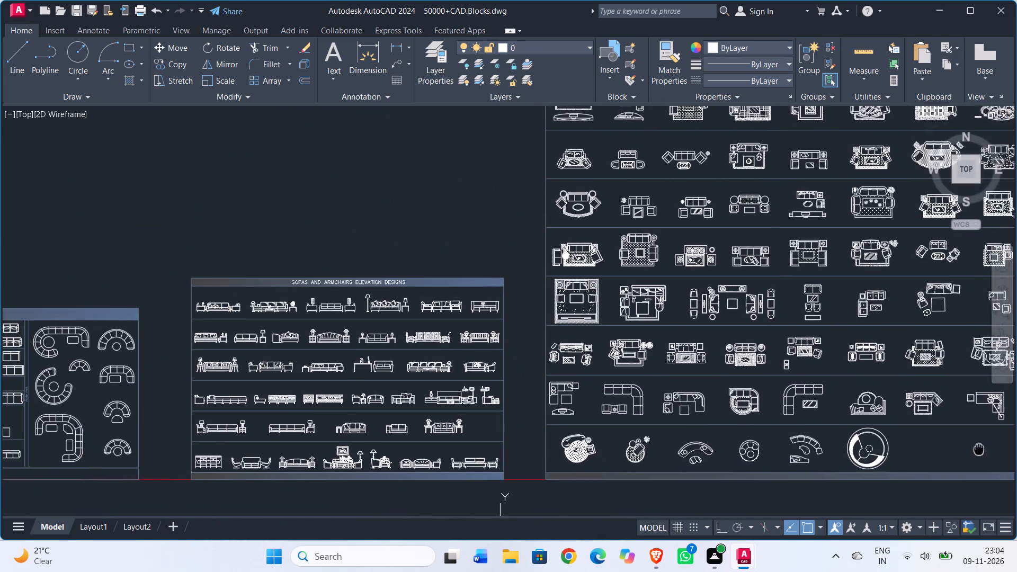
middle_drag(979, 449, 1015, 430)
middle_drag(216, 236, 905, 236)
scroll(593, 357, up, 1)
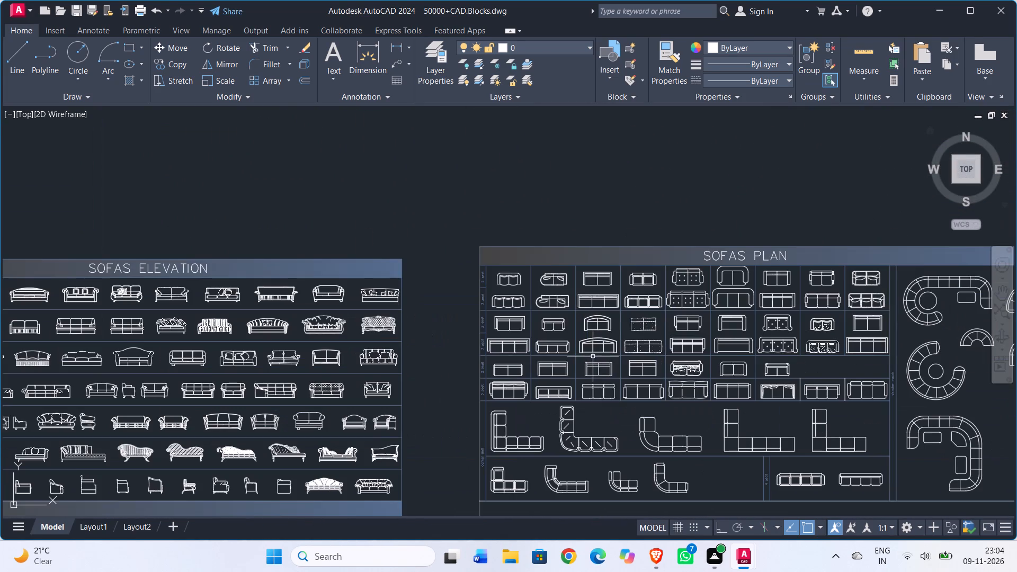
scroll(555, 317, down, 1)
middle_drag(145, 314, 935, 308)
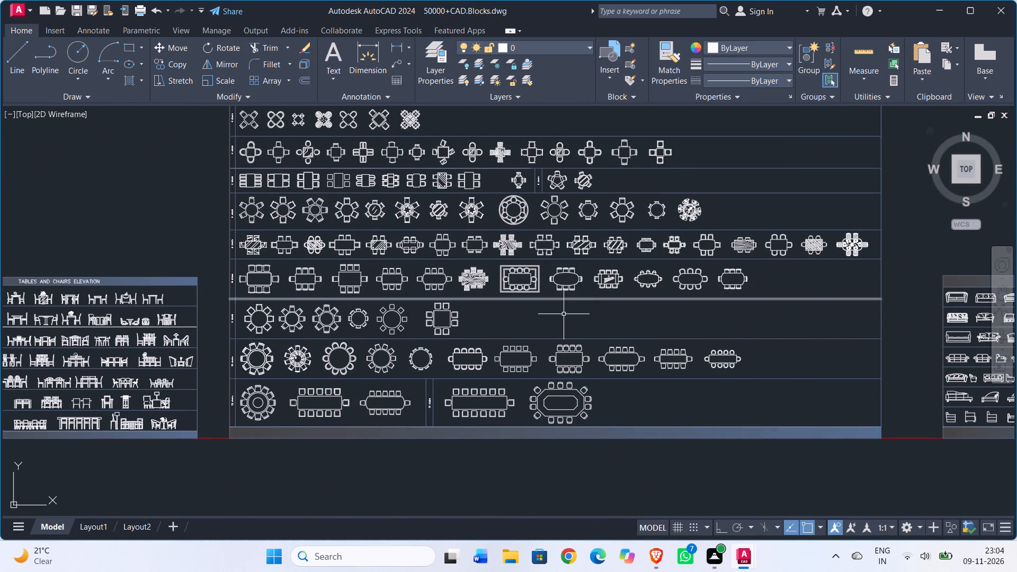
Copy the round table block with three chairs from the Tables Plan sheet and paste it into Drawing1.dwg, beside the floor plan.
middle_drag(560, 324, 468, 445)
scroll(514, 408, down, 1)
scroll(292, 271, up, 3)
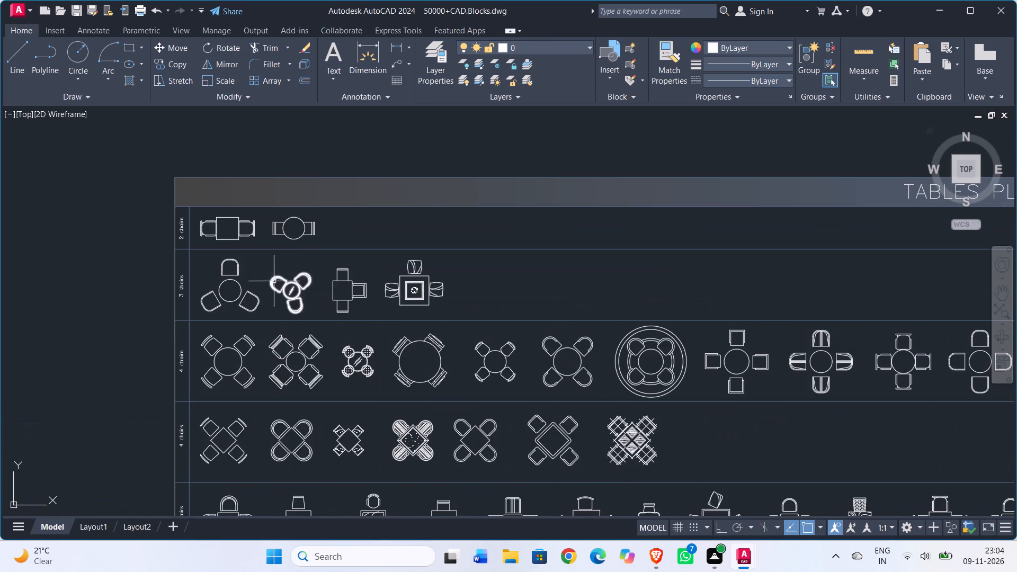
click(230, 279)
key(ctrl+c)
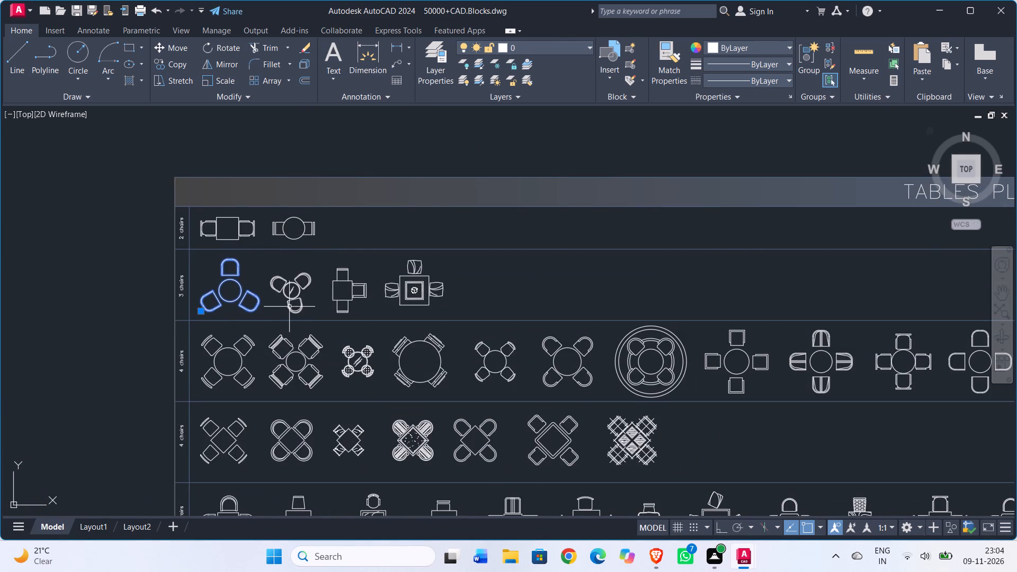
key(alt+Tab)
key(alt+Tab)
key(alt+Tab)
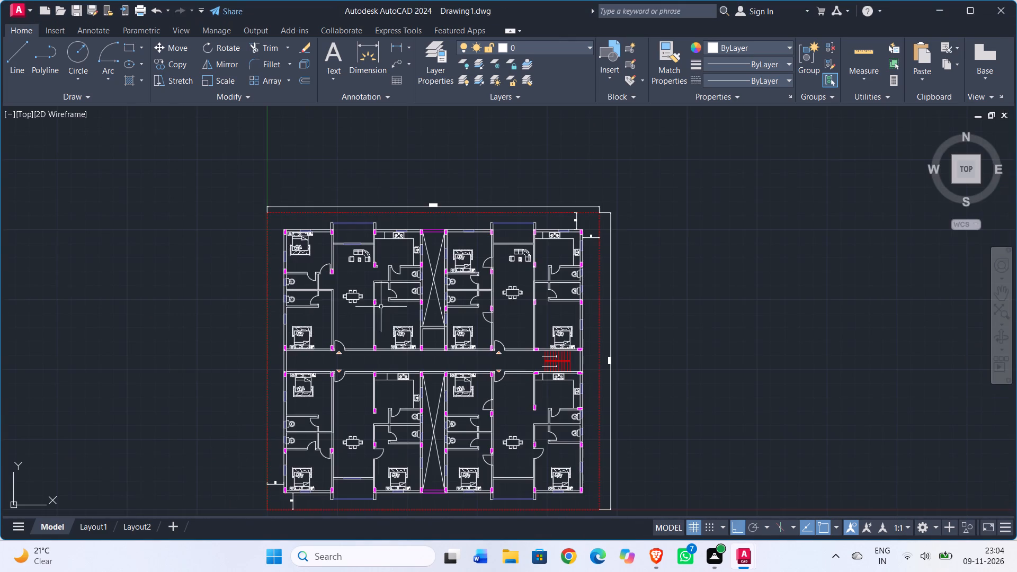
key(ctrl+v)
click(679, 321)
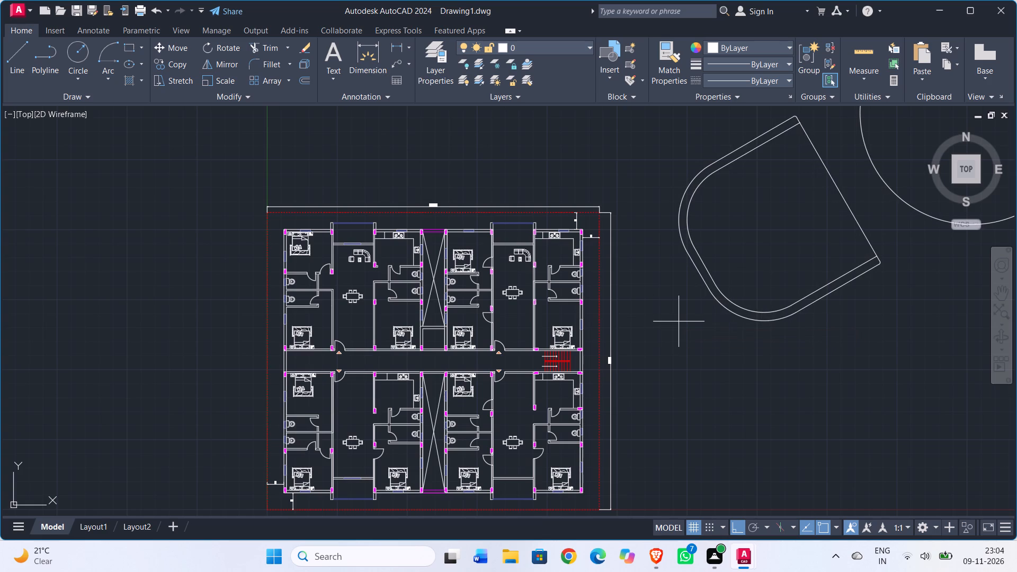
key(Escape)
Scale the pasted three-chair table block down to furniture size, about as large as the plan's dining tables.
scroll(713, 302, down, 2)
middle_drag(711, 308, 685, 367)
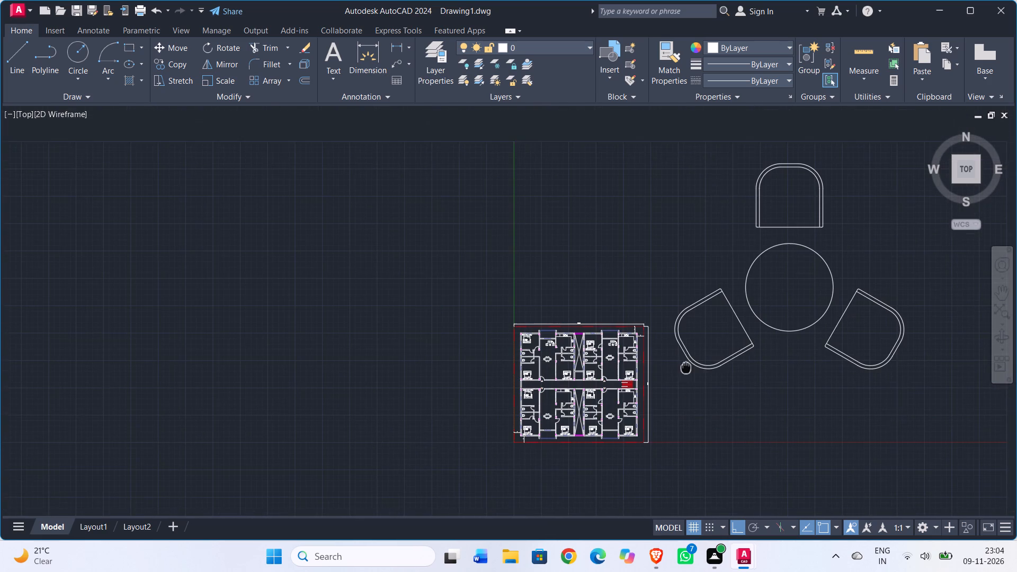
middle_drag(685, 367, 685, 368)
click(673, 132)
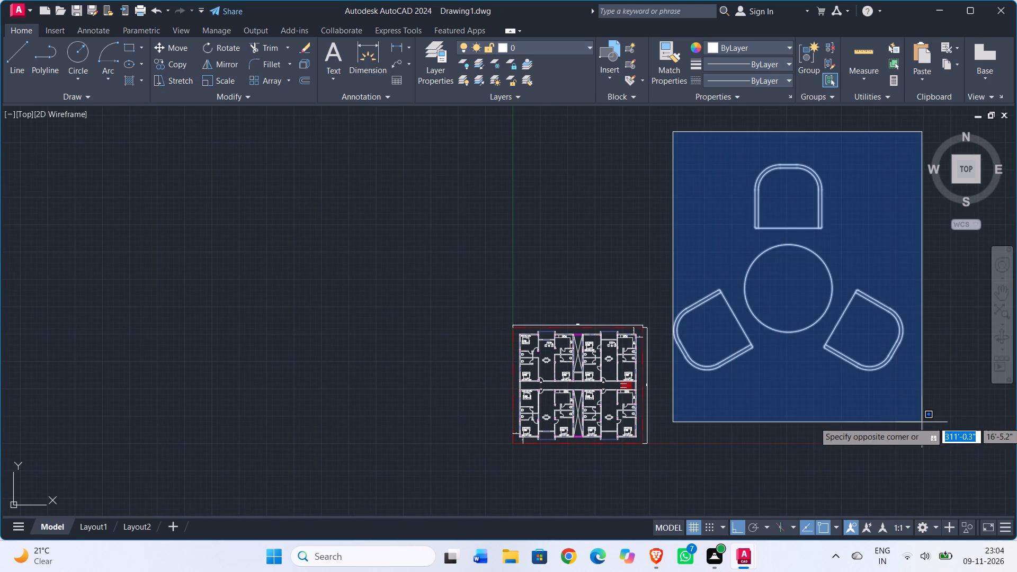
click(922, 421)
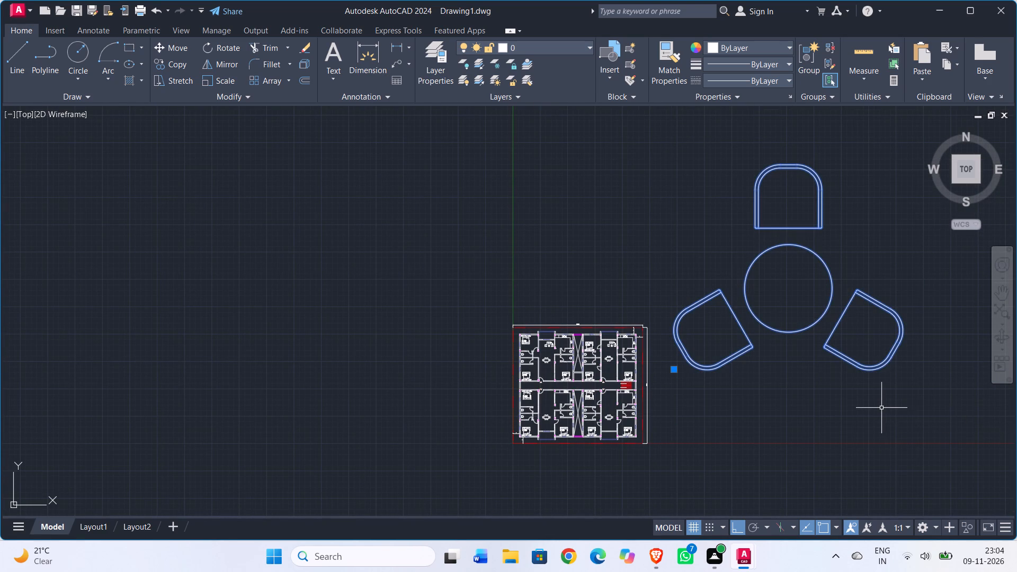
text(sc)
key(Return)
click(698, 373)
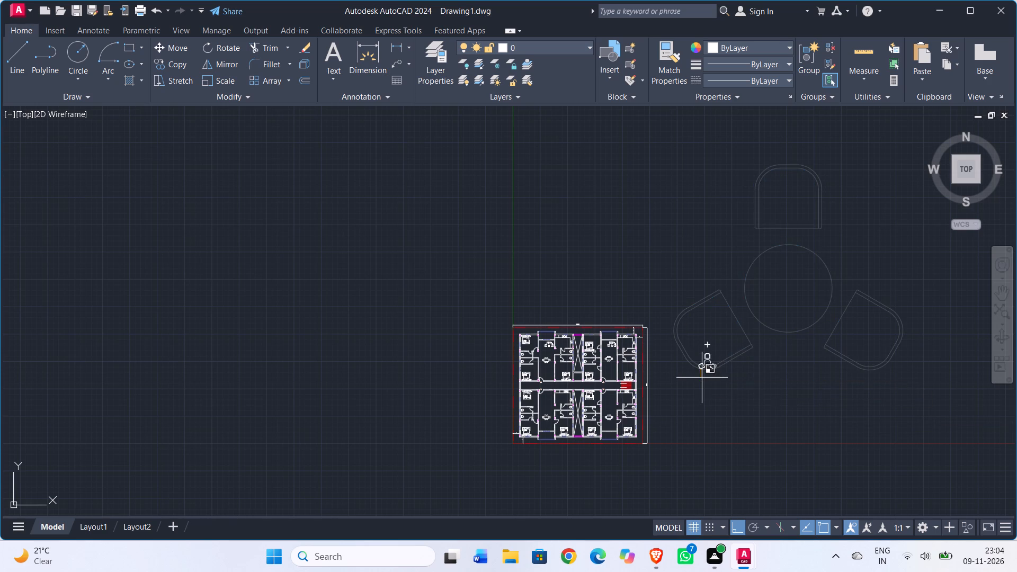
scroll(702, 379, up, 4)
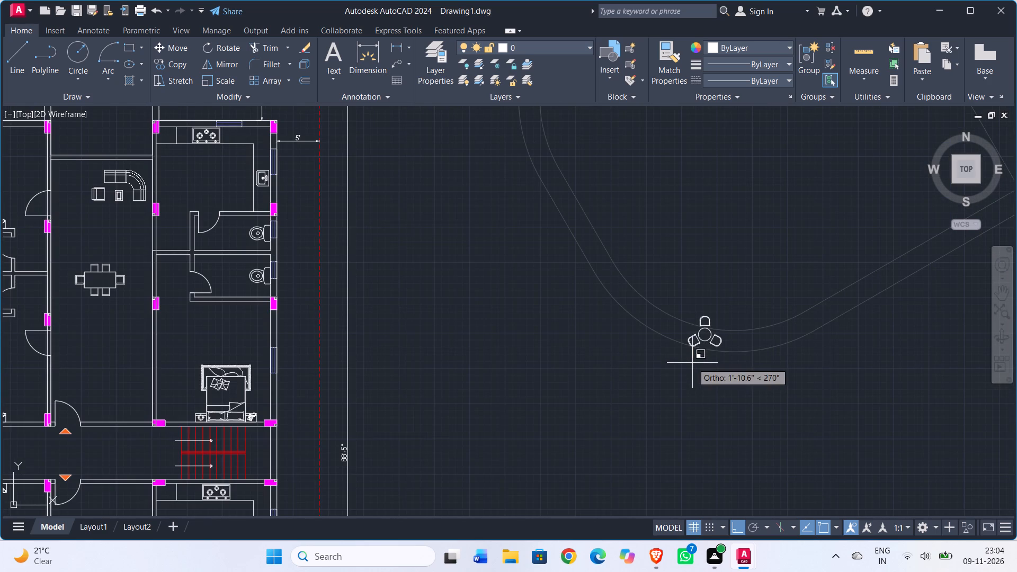
click(692, 363)
Move the scaled three-chair table block into the balcony of the upper-left flat, with Ortho mode off.
click(691, 346)
key(m)
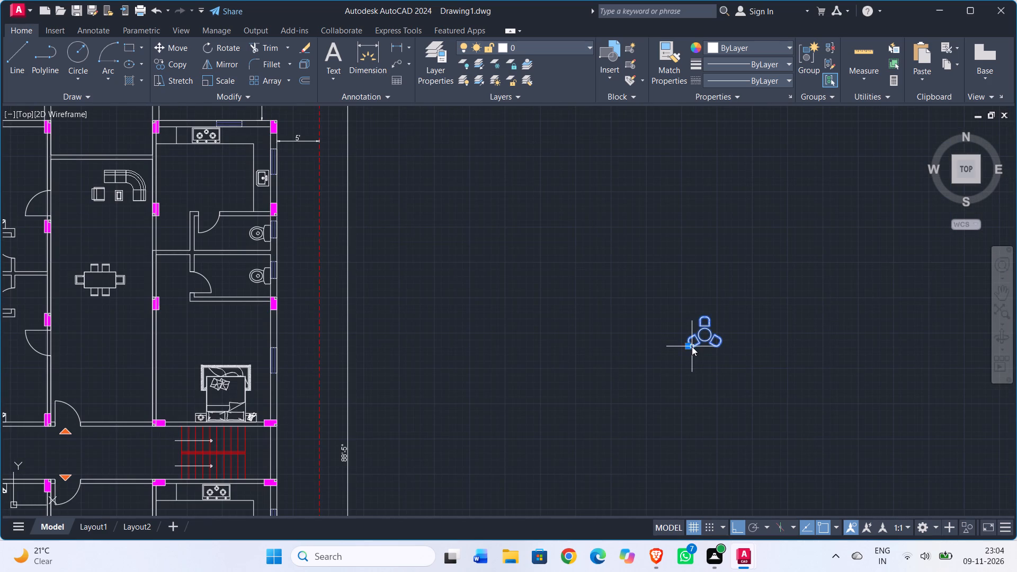
key(Return)
click(692, 347)
scroll(310, 251, down, 2)
middle_drag(310, 251, 695, 320)
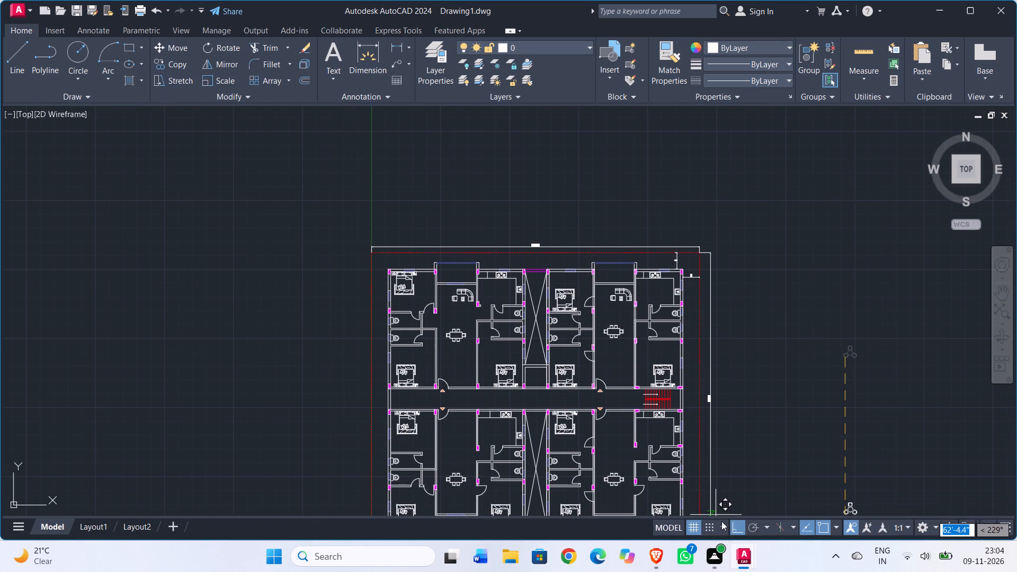
drag(739, 525, 716, 512)
scroll(351, 214, up, 3)
middle_drag(581, 348, 304, 190)
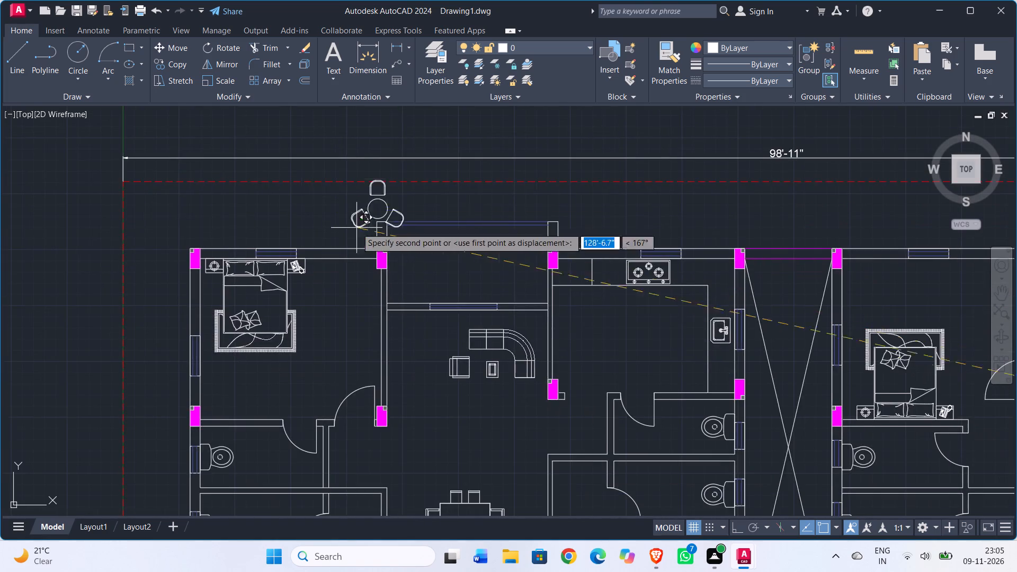
scroll(394, 272, up, 2)
click(414, 291)
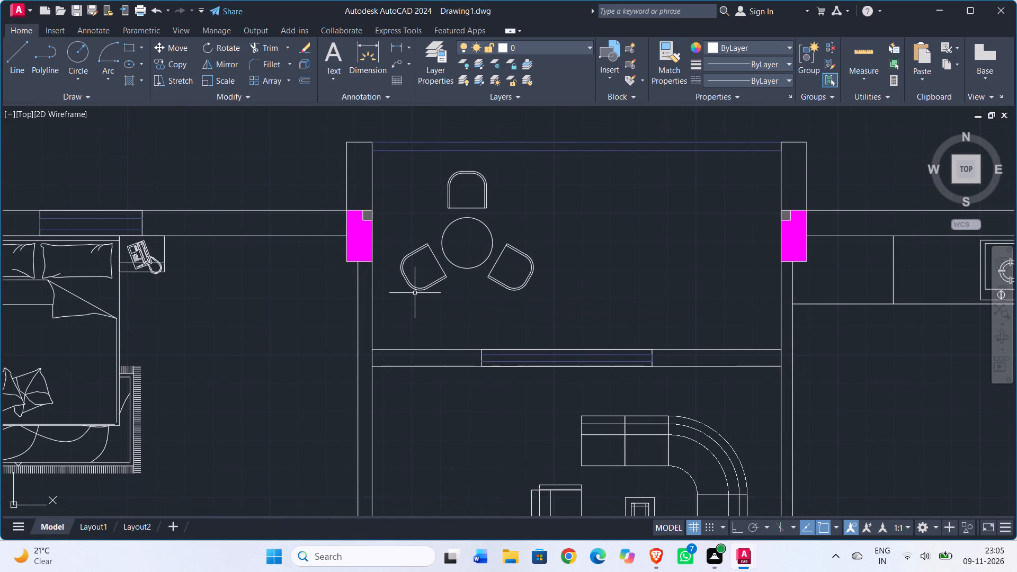
key(Escape)
Copy the three-chair table block into the balconies of the upper-right, lower-right and lower-left flats.
click(501, 283)
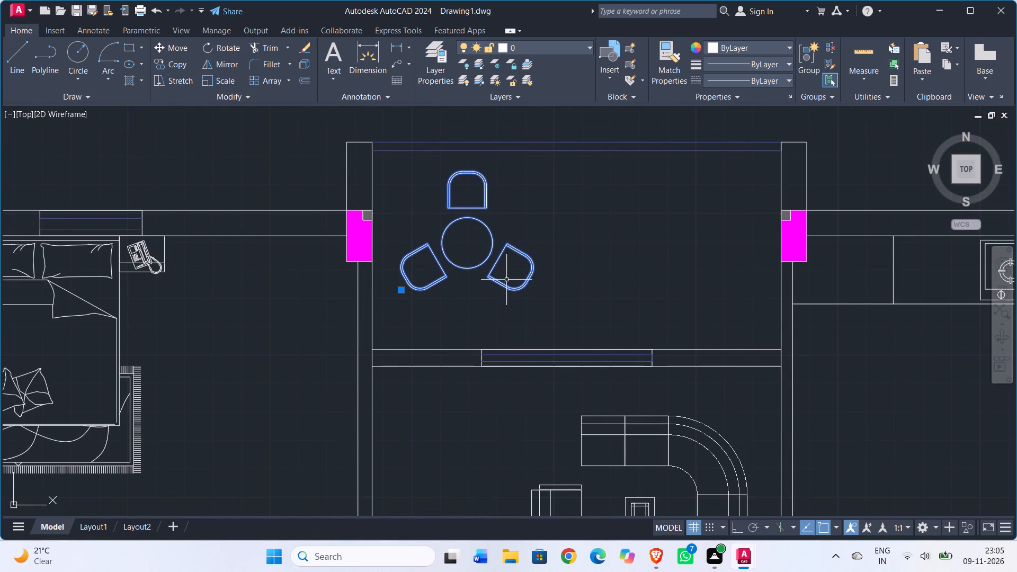
click(176, 65)
drag(470, 270, 477, 271)
scroll(660, 306, down, 2)
middle_drag(661, 307, 260, 275)
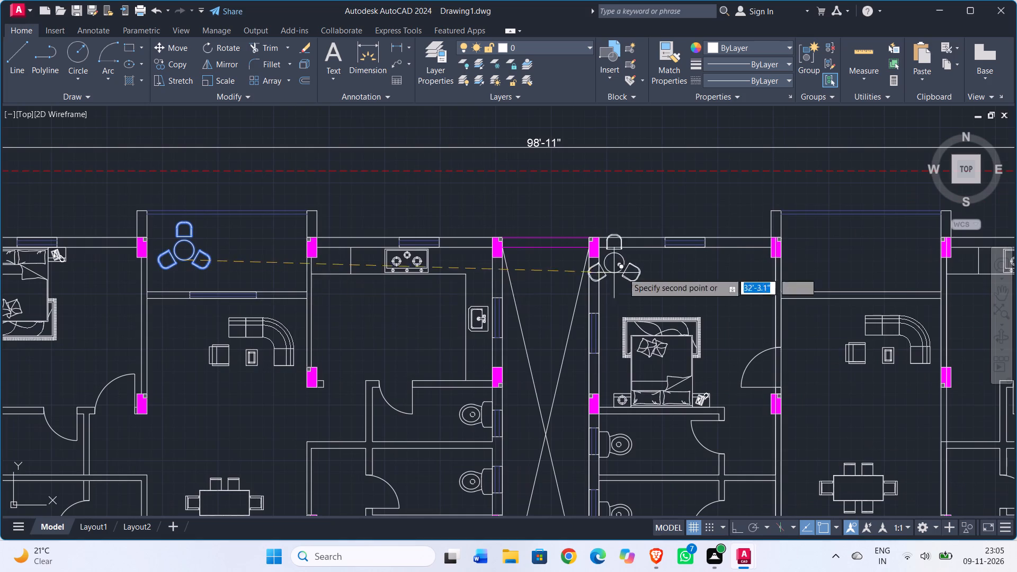
middle_drag(708, 260, 440, 278)
click(559, 284)
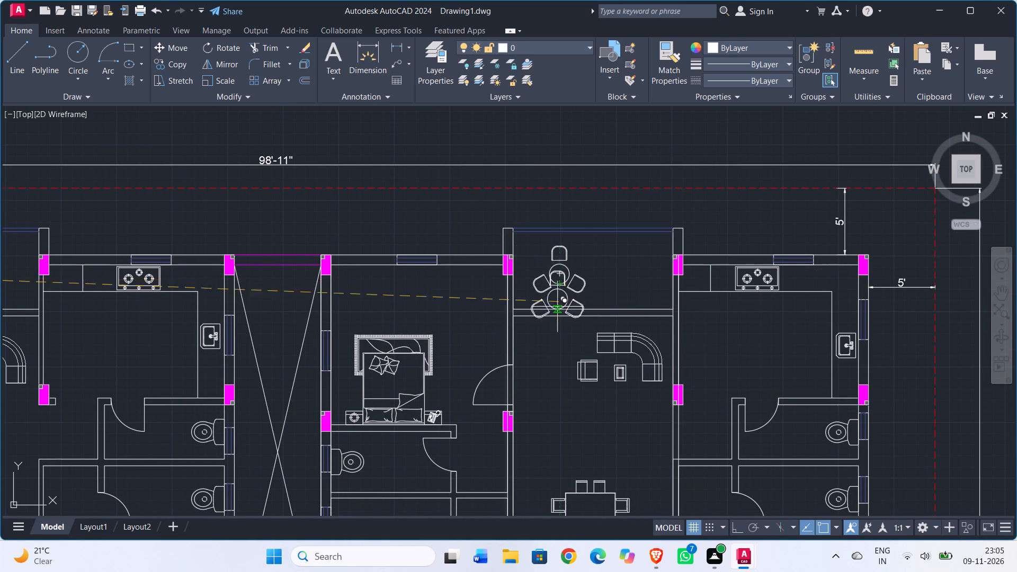
scroll(561, 362, down, 2)
middle_drag(557, 374, 593, 93)
scroll(592, 454, up, 2)
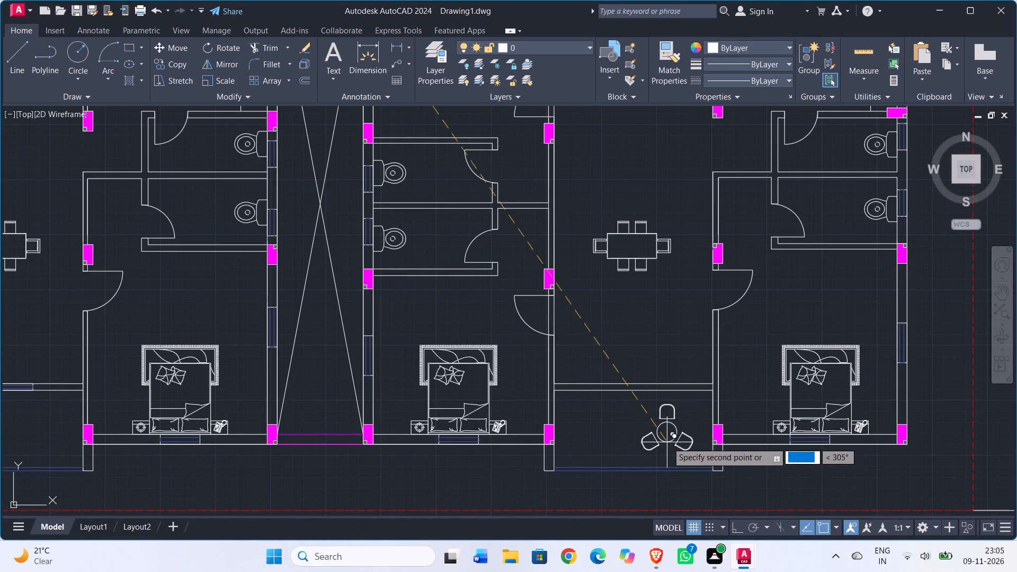
click(677, 441)
middle_drag(254, 417, 437, 399)
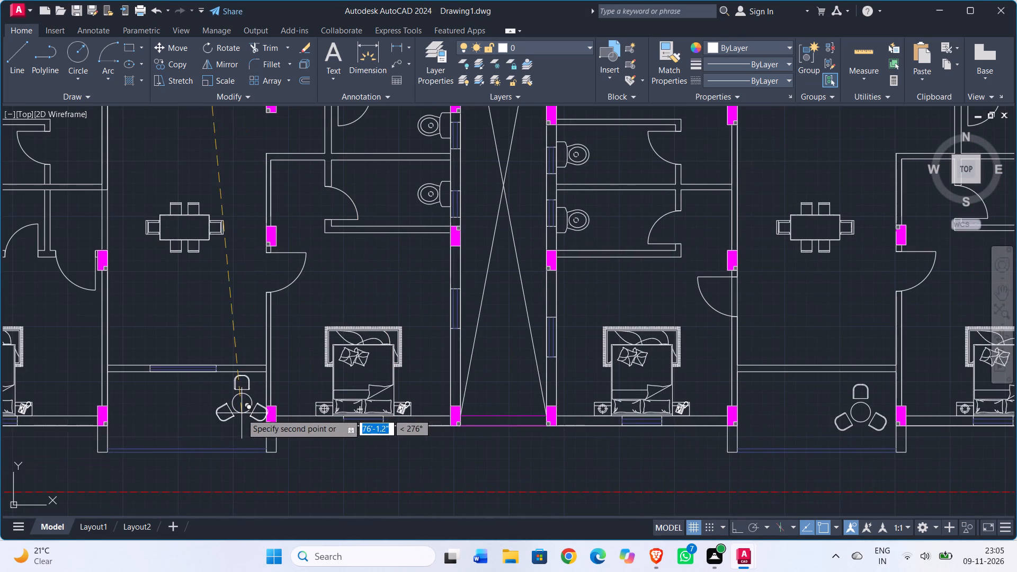
click(232, 421)
key(Escape)
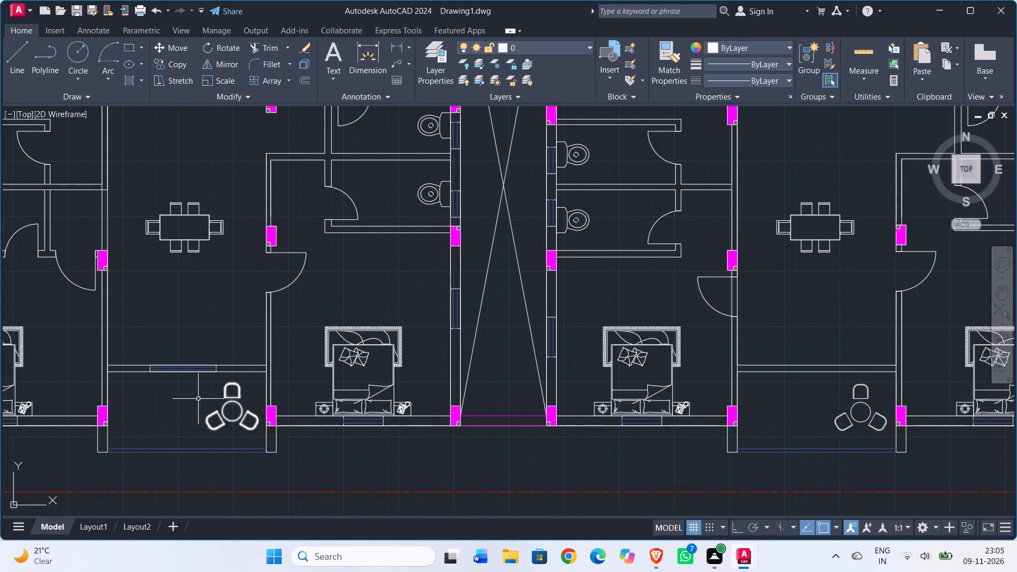
Copy the window in the lower-left flat's wall between living area and balcony to the matching wall of the lower-right flat.
scroll(184, 377, up, 3)
drag(35, 308, 41, 336)
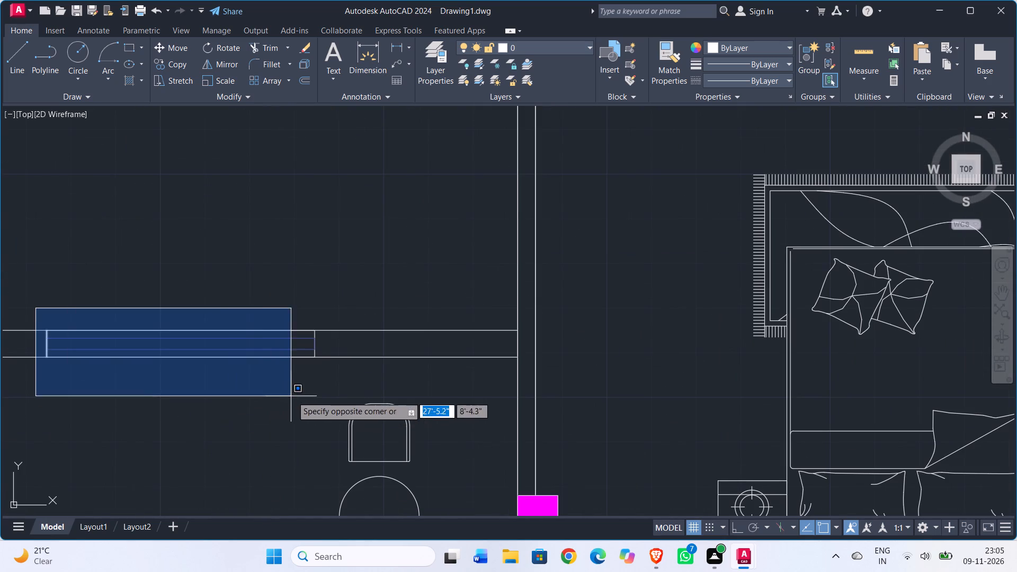
click(336, 395)
click(162, 62)
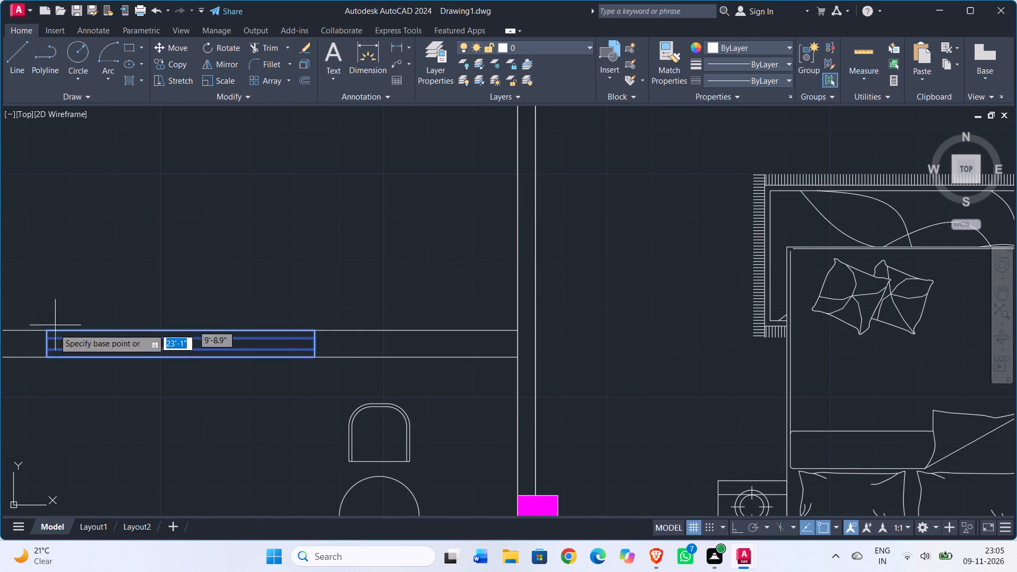
drag(47, 357, 105, 357)
scroll(535, 318, down, 3)
middle_drag(640, 324, 49, 242)
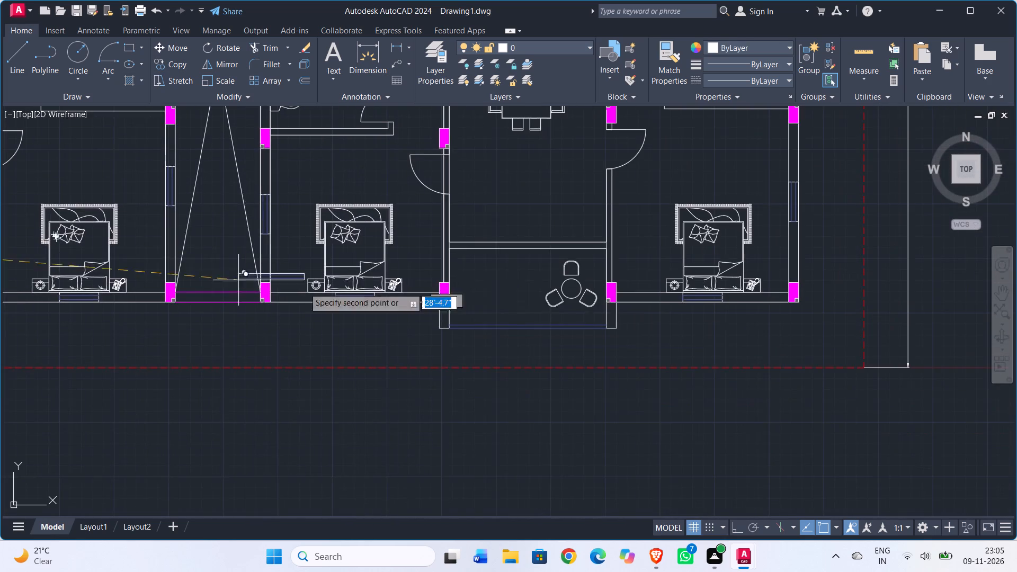
scroll(554, 269, up, 2)
click(395, 218)
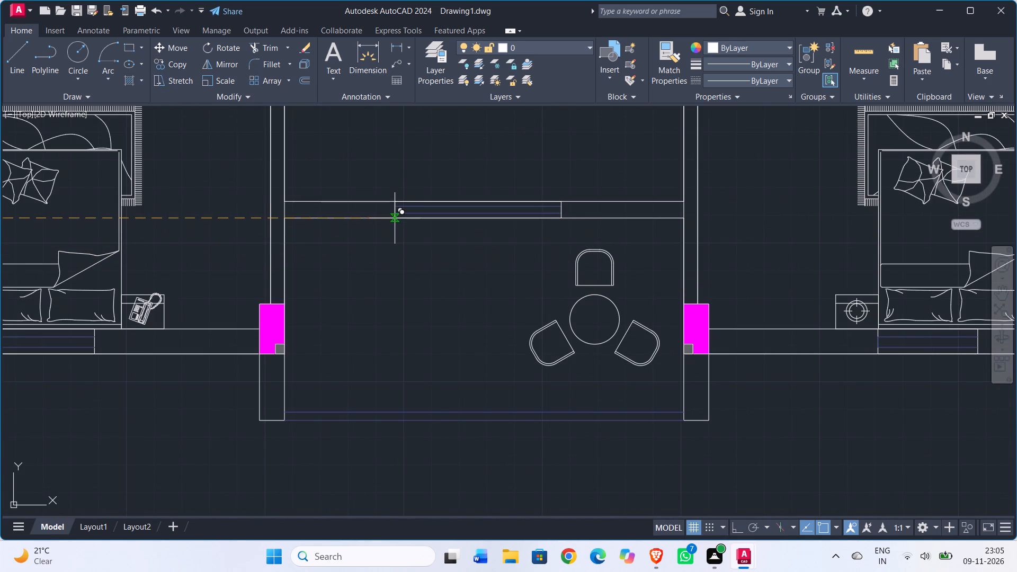
key(Escape)
Add a multiline text label reading BED ROOM-02 below the bed in the upper-left flat's top-left bedroom.
scroll(405, 292, down, 1)
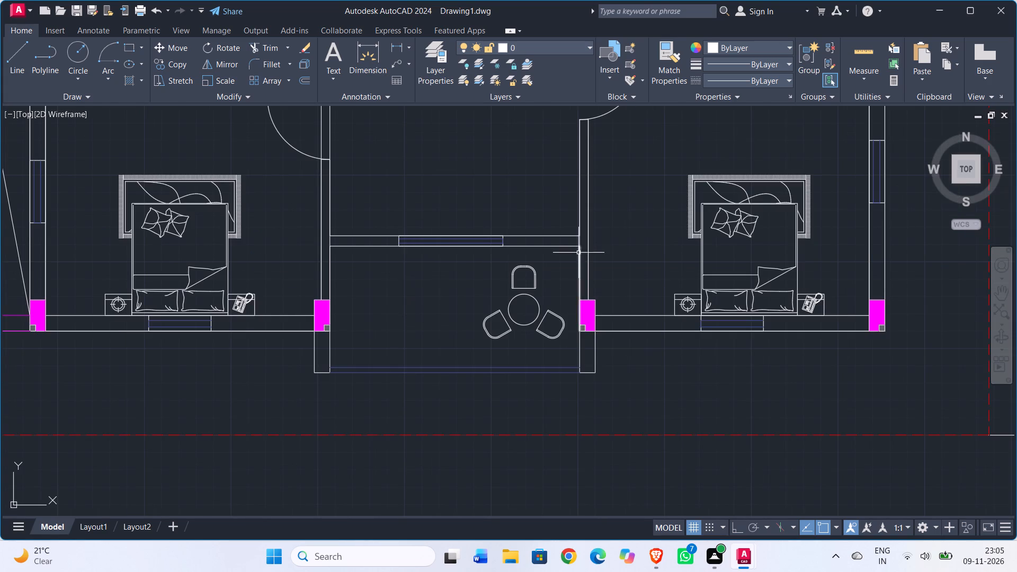
scroll(577, 254, down, 2)
middle_drag(514, 210, 650, 360)
middle_drag(288, 240, 405, 350)
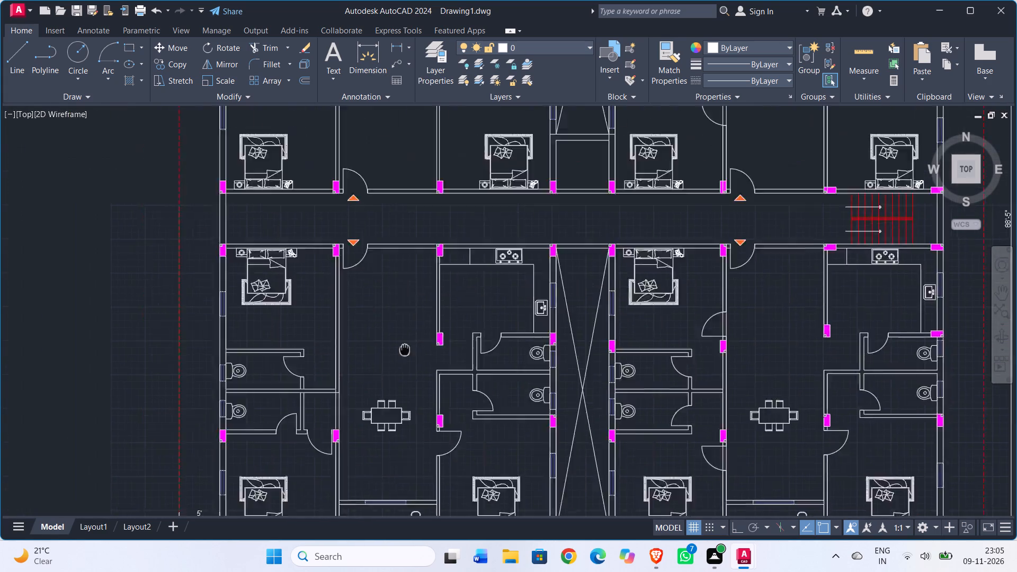
middle_drag(405, 350, 499, 416)
middle_drag(488, 204, 510, 410)
scroll(424, 254, up, 2)
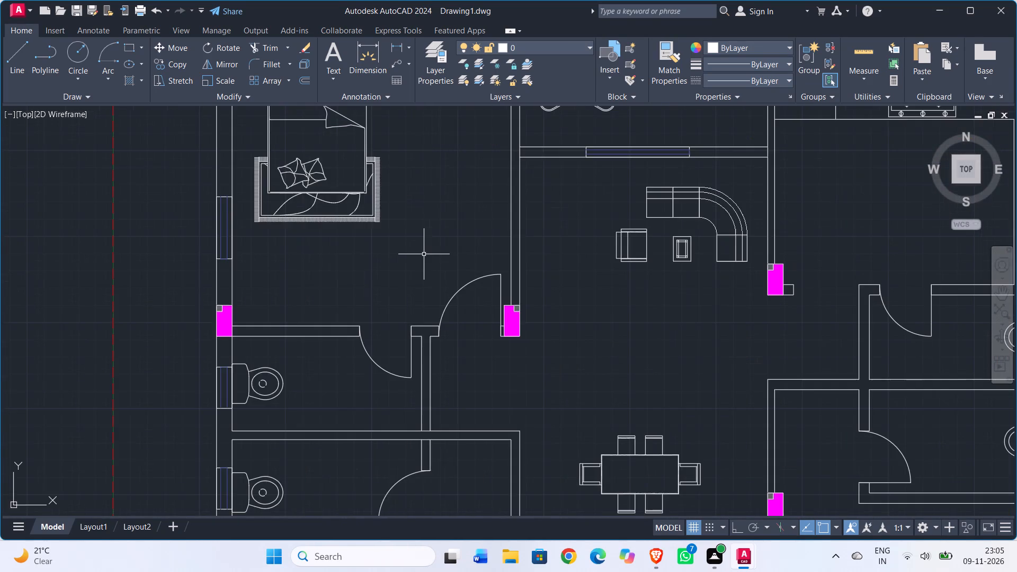
scroll(424, 254, down, 1)
middle_drag(424, 254, 424, 333)
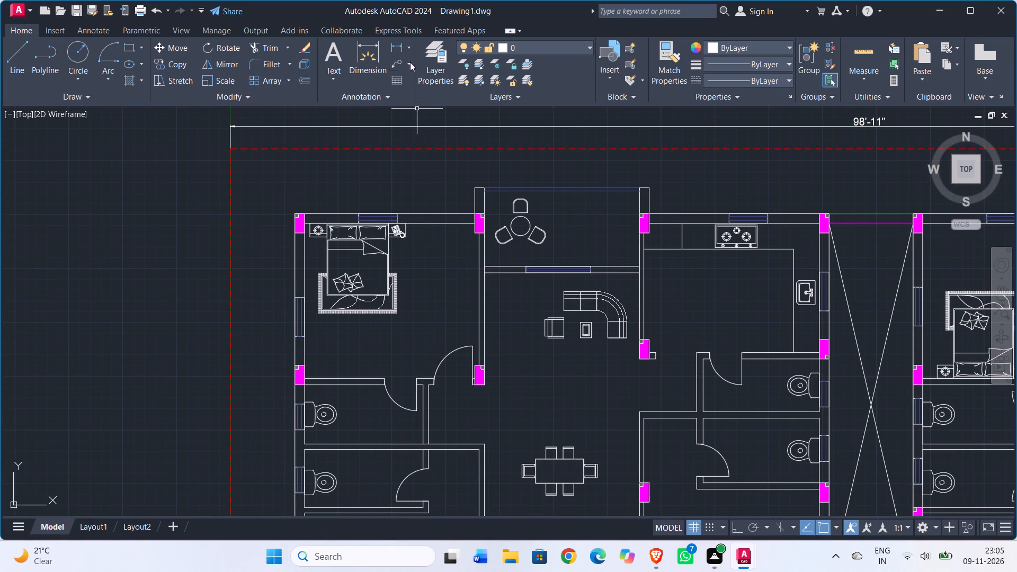
click(335, 50)
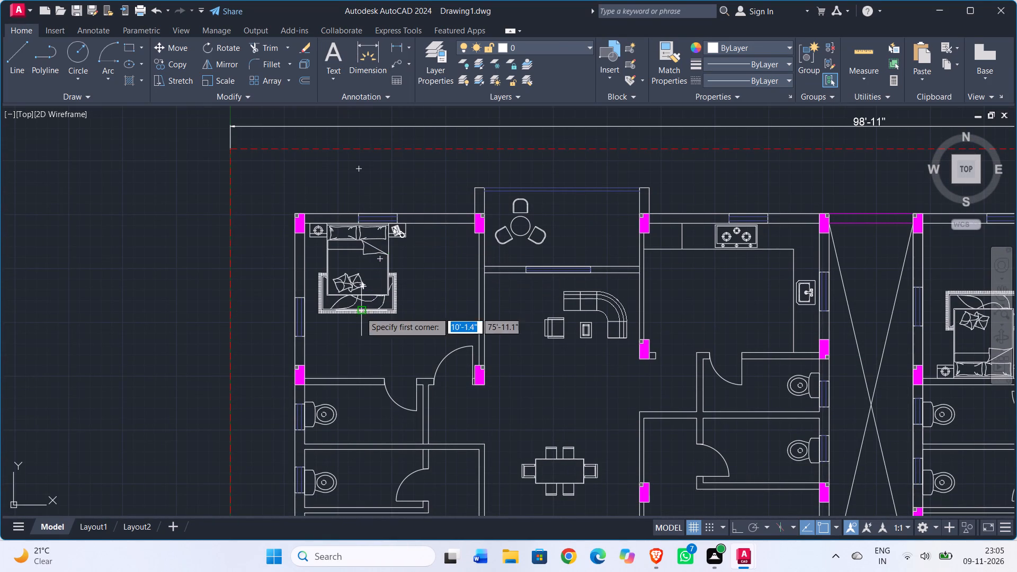
click(335, 332)
click(430, 355)
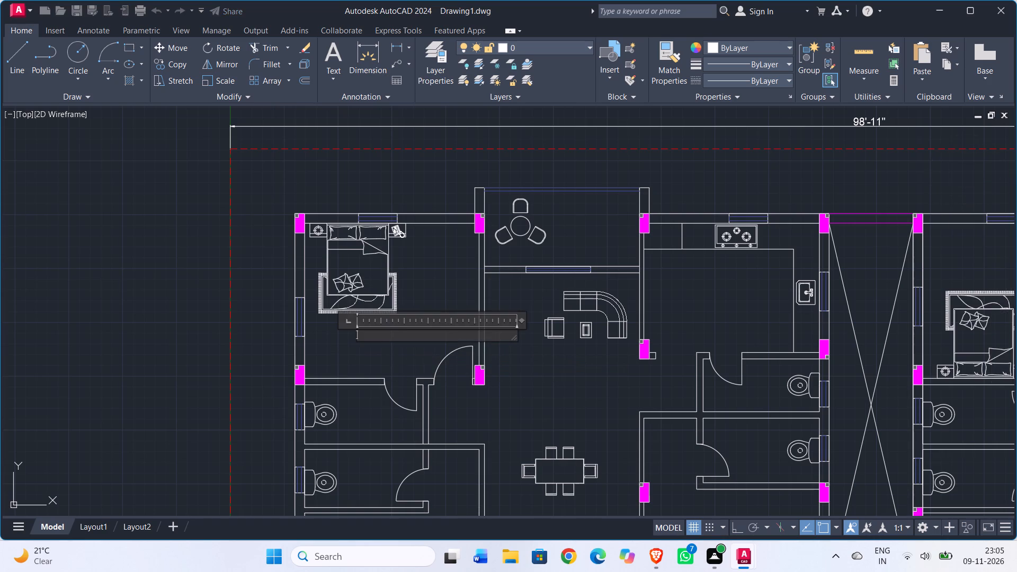
scroll(391, 330, up, 2)
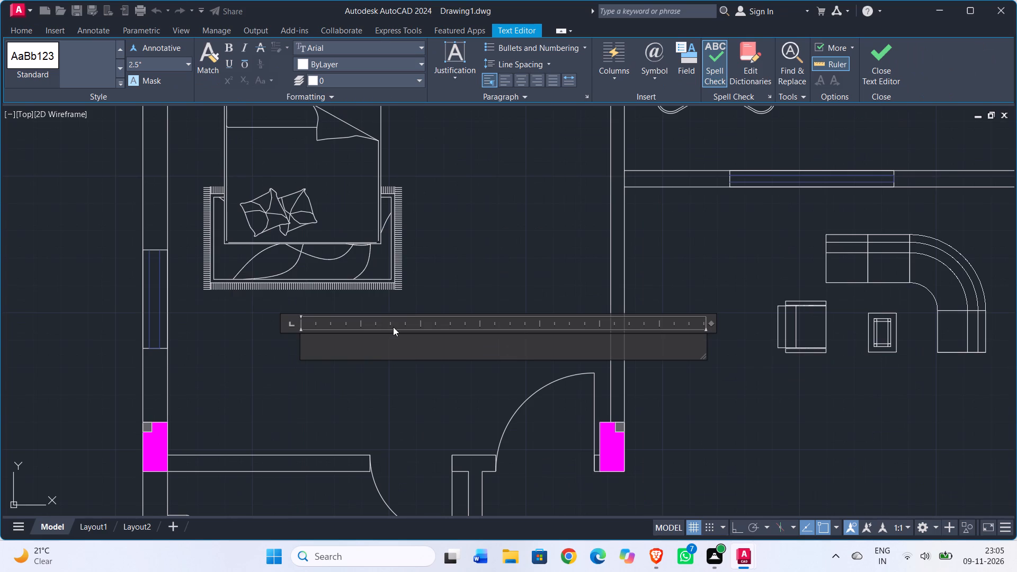
text(bed)
key(BackSpace)
key(BackSpace)
text(BED)
key(space)
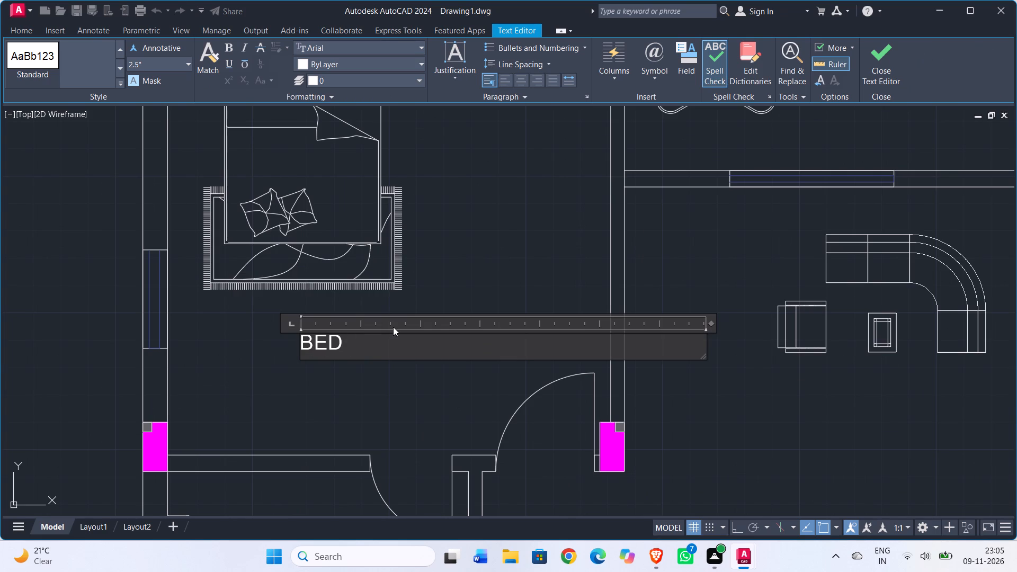
text(ROOM)
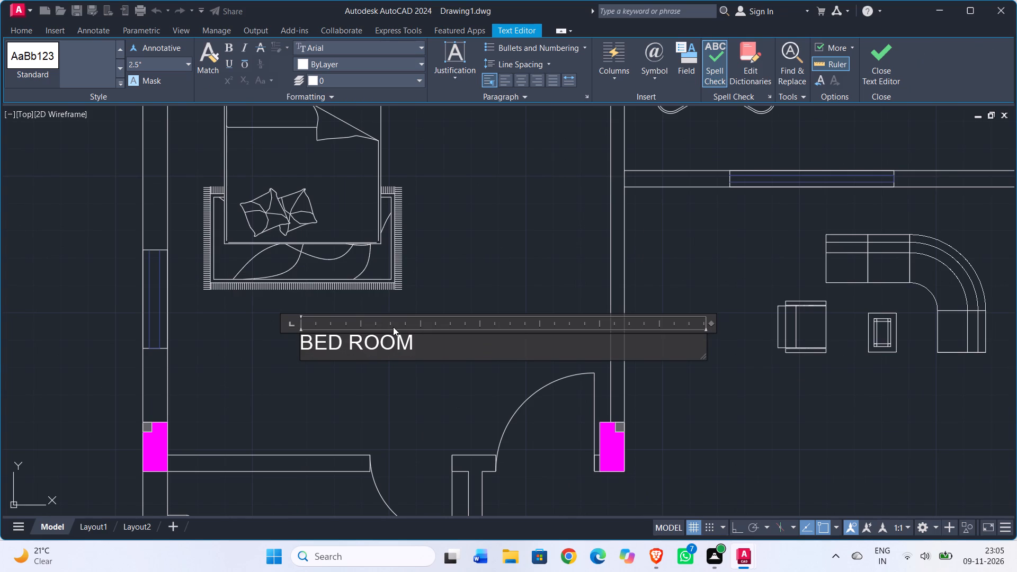
key(space)
key(BackSpace)
key(minus)
text(02)
Add the room size 13'-6"X12'-0" as a second line of the bedroom label and finish the text.
key(Return)
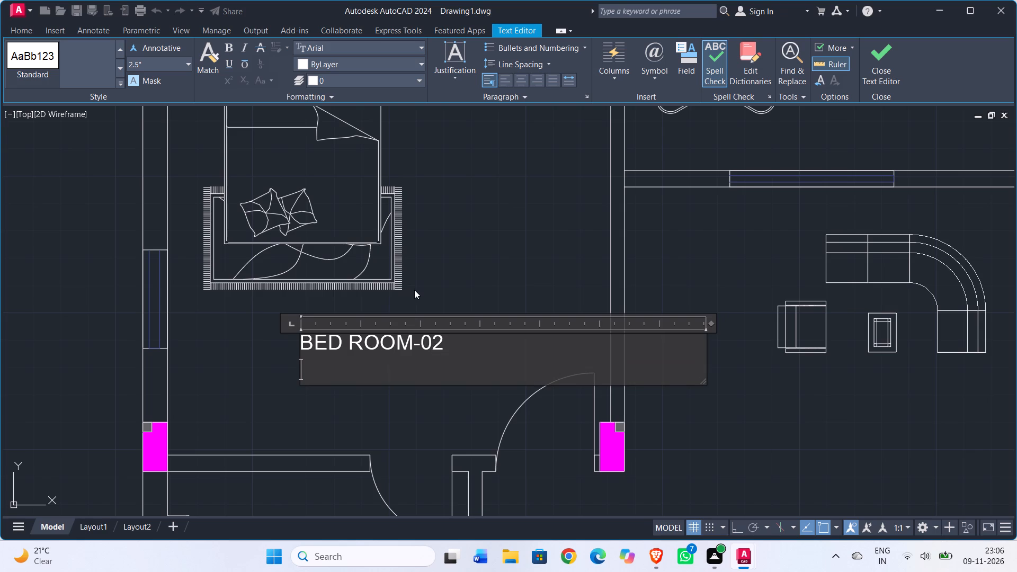
text(13')
key(minus)
text(6")
key(x)
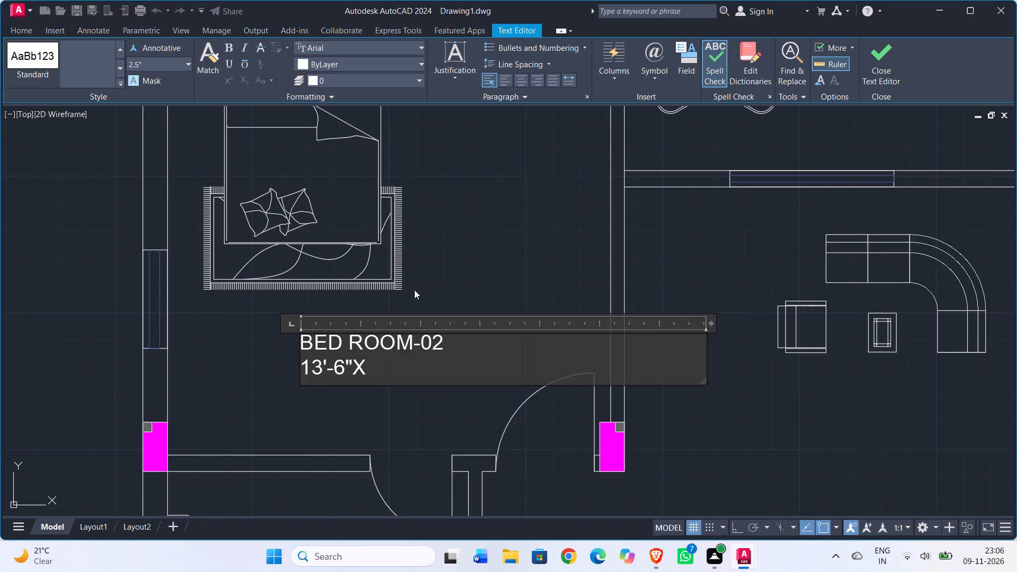
text(12')
key(minus)
text(0")
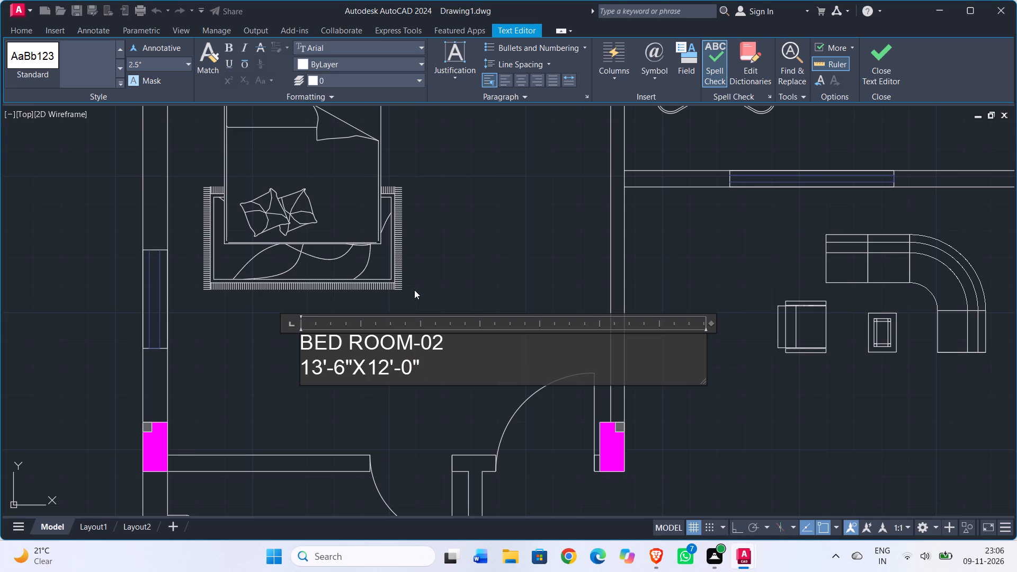
click(427, 286)
Scale the BED ROOM-02 label up to about twice its size.
click(320, 336)
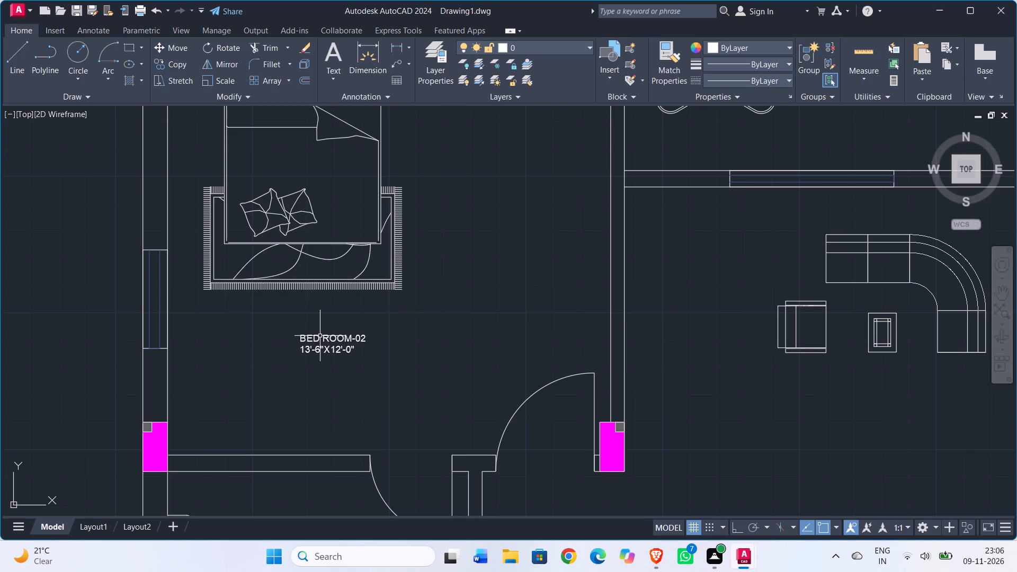
key(s)
key(c)
key(shift+Return)
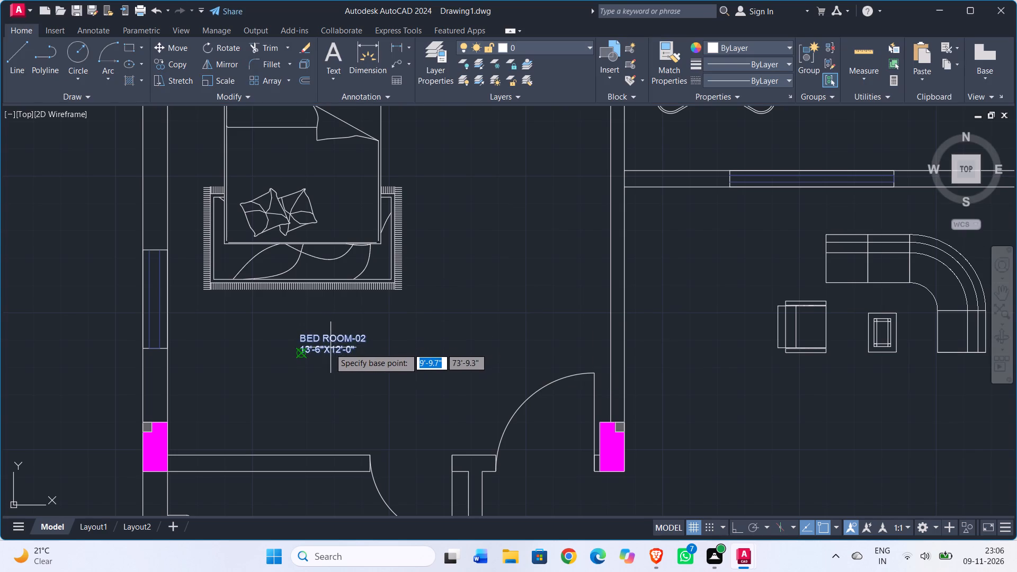
drag(329, 348, 331, 356)
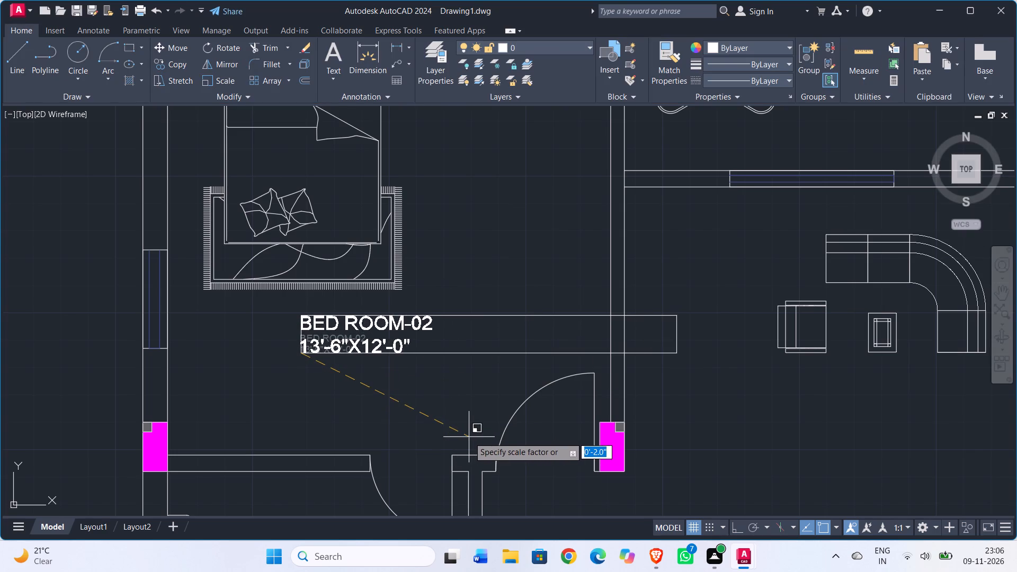
click(469, 437)
Copy the BED ROOM-02 label into the other two bedrooms of the upper-left flat, above their beds.
click(361, 328)
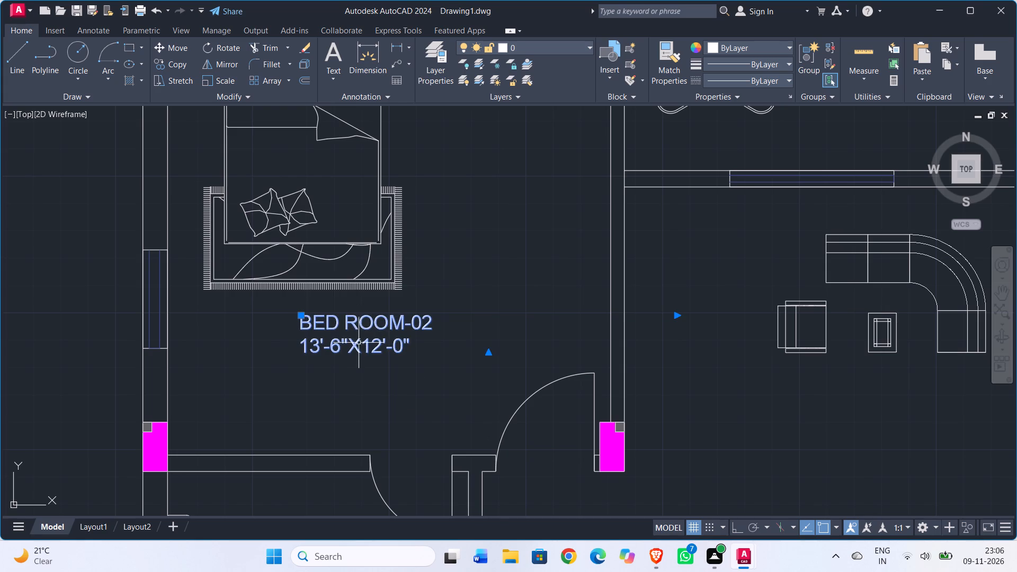
scroll(396, 388, down, 2)
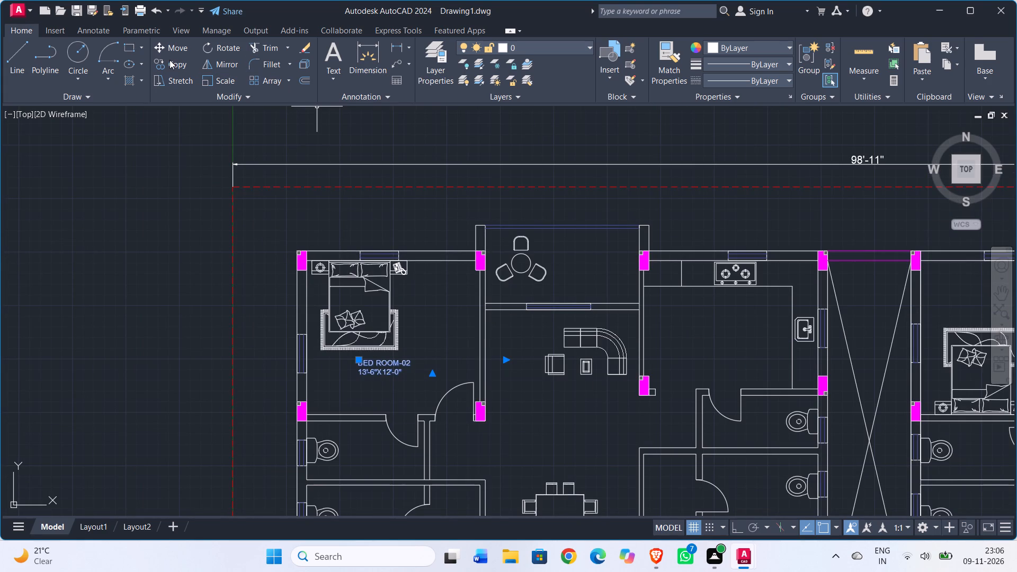
click(169, 60)
click(380, 365)
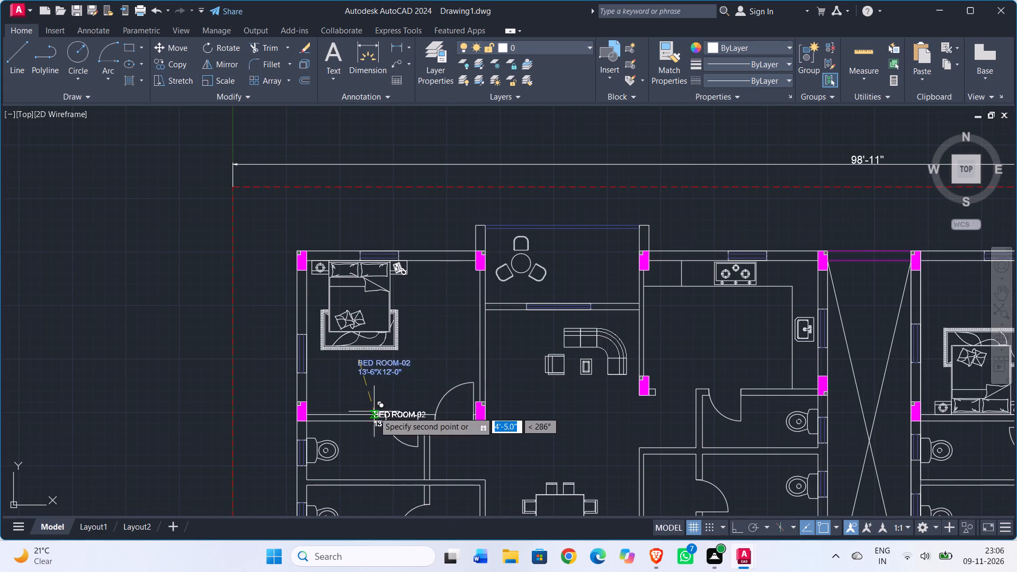
middle_drag(378, 409, 412, 199)
click(389, 364)
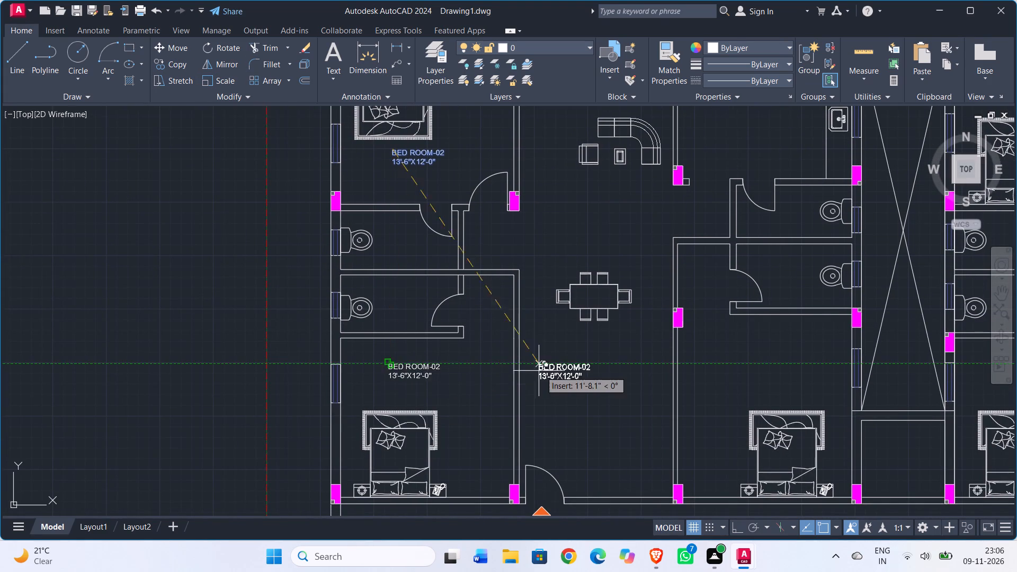
middle_drag(551, 371, 261, 373)
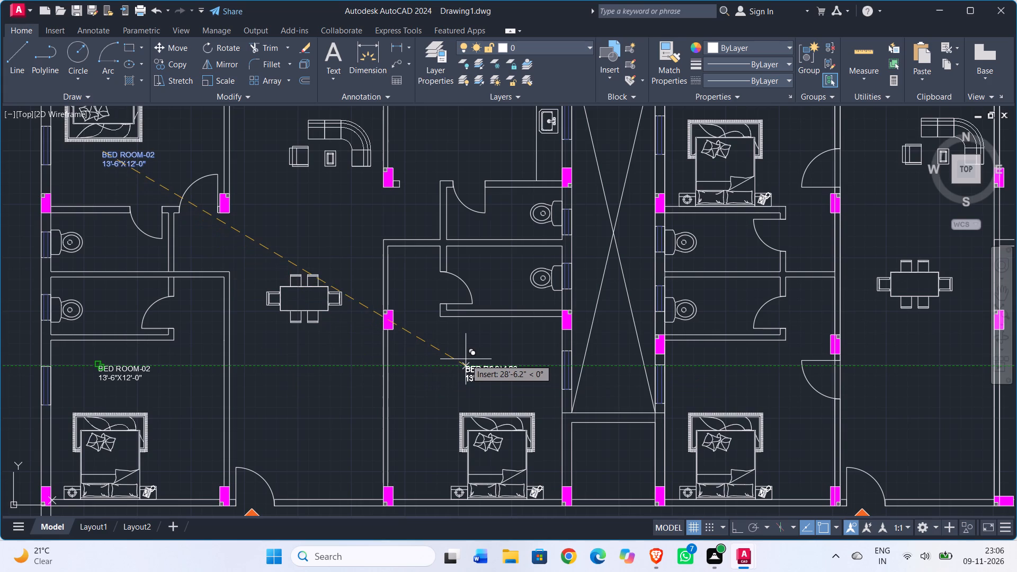
click(466, 359)
Copy the BED ROOM-02 label into the three bedrooms of the upper-right flat, above their beds.
middle_drag(454, 135, 389, 354)
scroll(392, 343, down, 2)
middle_drag(390, 341, 376, 258)
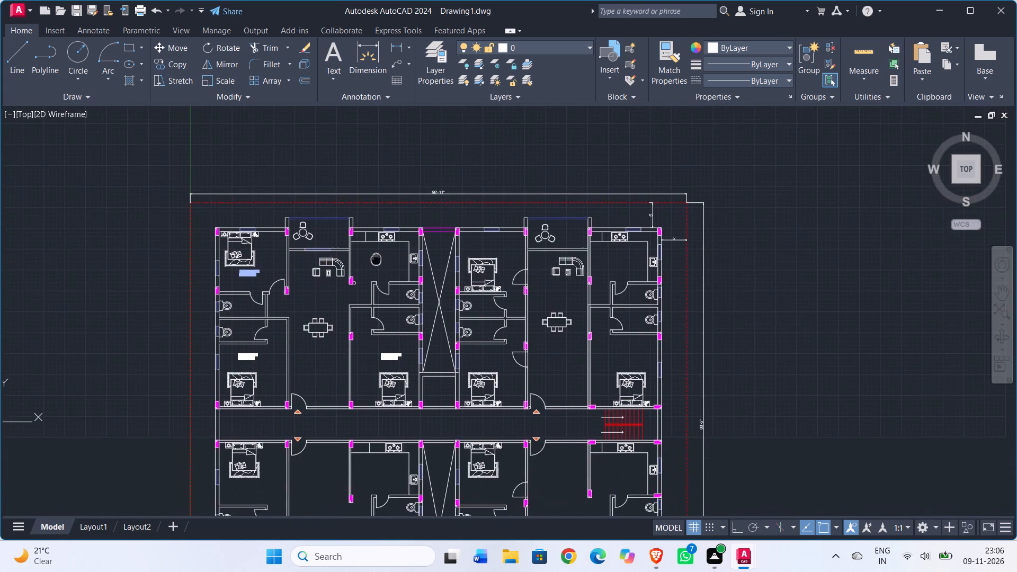
middle_drag(376, 258, 376, 257)
scroll(474, 273, up, 3)
click(471, 148)
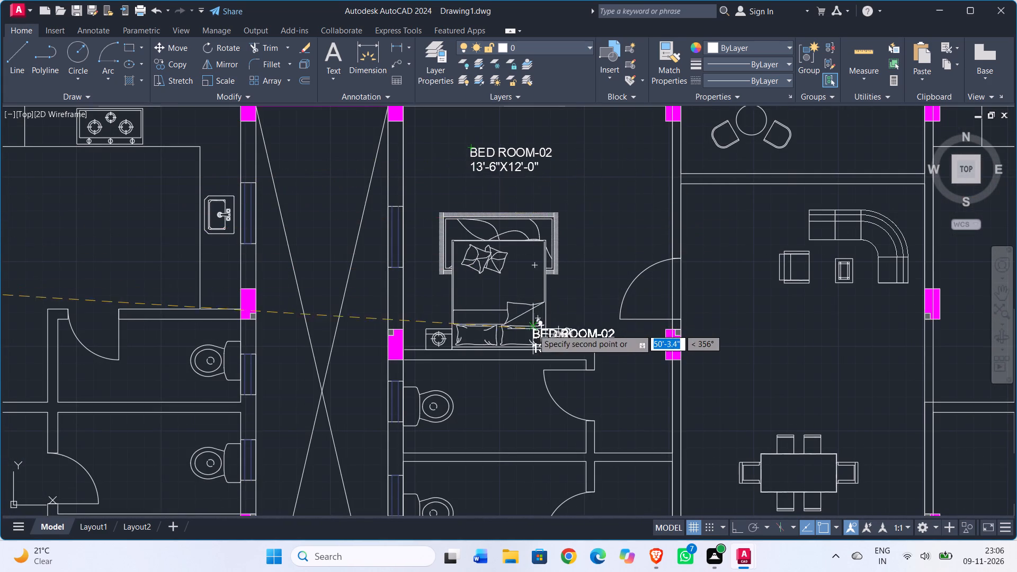
scroll(533, 329, down, 1)
middle_drag(526, 303, 526, 182)
click(498, 374)
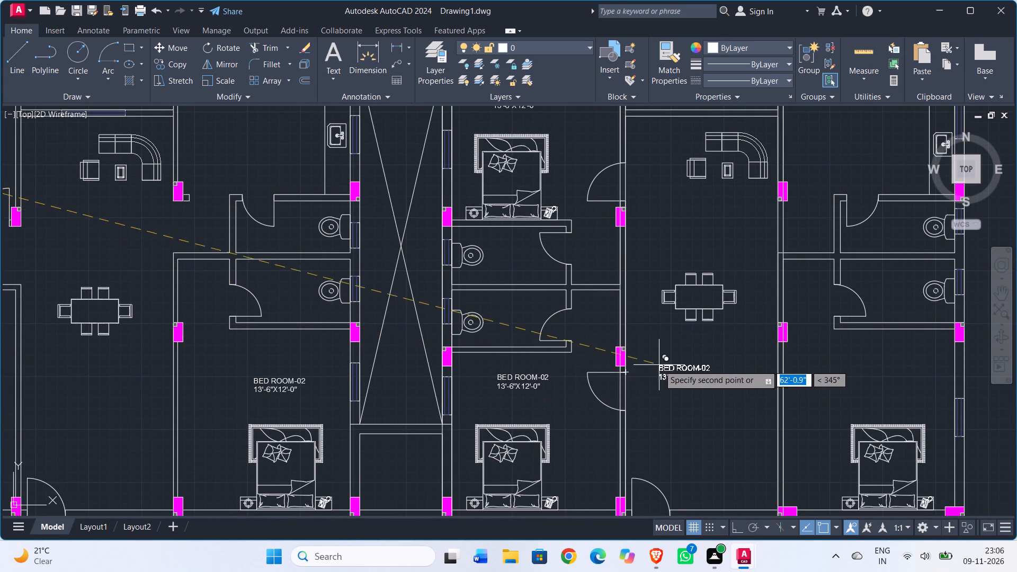
middle_drag(669, 365, 499, 365)
click(674, 358)
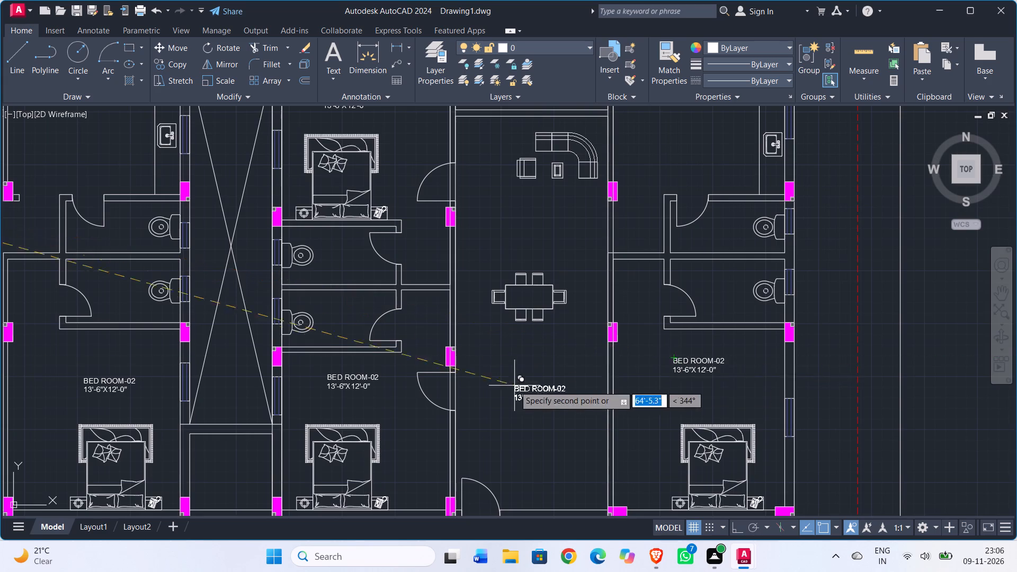
Copy the BED ROOM-02 label into the two bedrooms just below the corridor, one in each lower flat, below their beds.
scroll(477, 386, down, 2)
middle_drag(489, 390, 571, 244)
scroll(269, 388, up, 2)
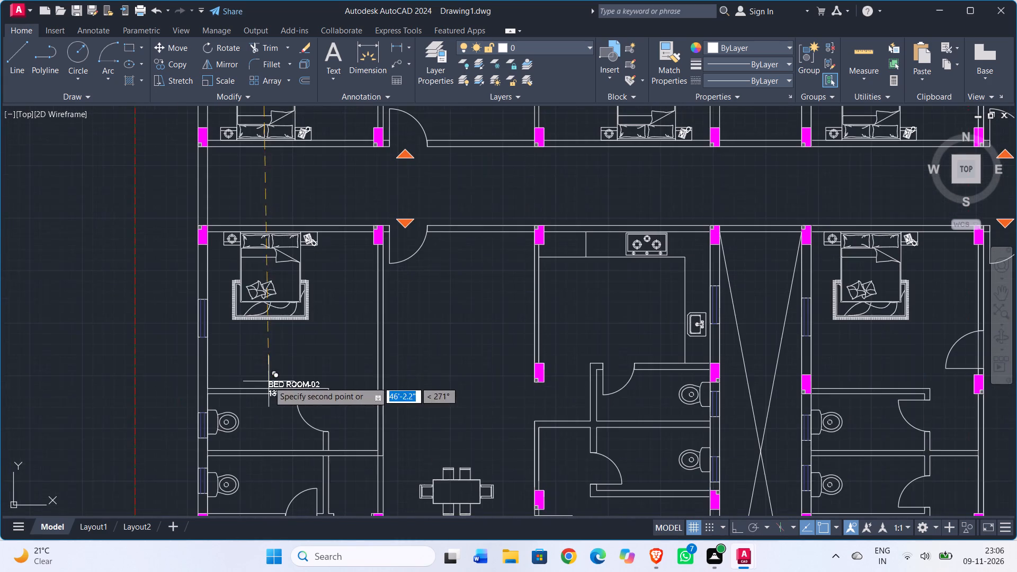
click(248, 346)
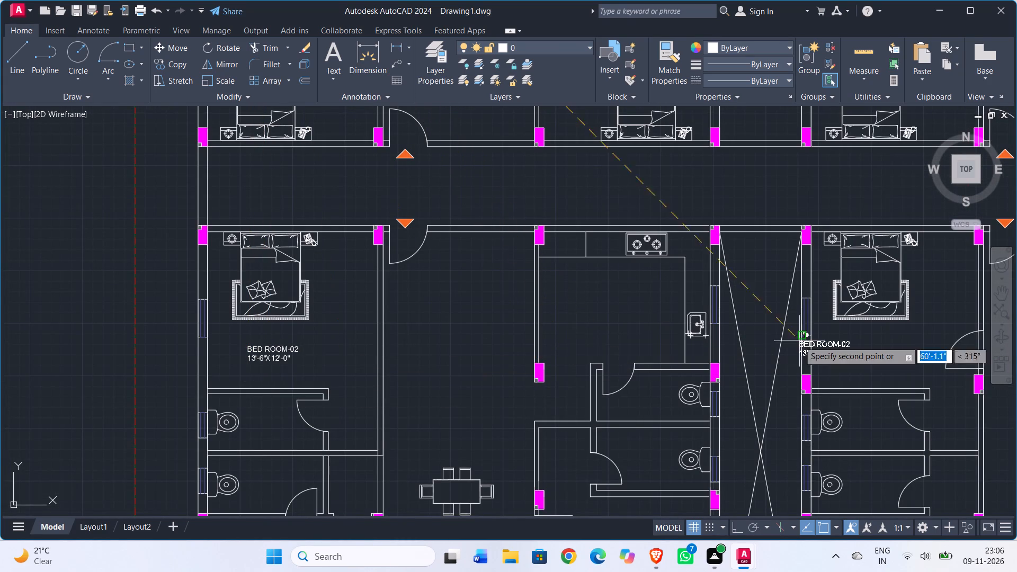
click(851, 344)
Copy the BED ROOM-02 label into the four bedrooms along the bottom wall of the lower flats, above their beds, and end the copying.
scroll(423, 372, down, 1)
middle_drag(424, 360, 450, 224)
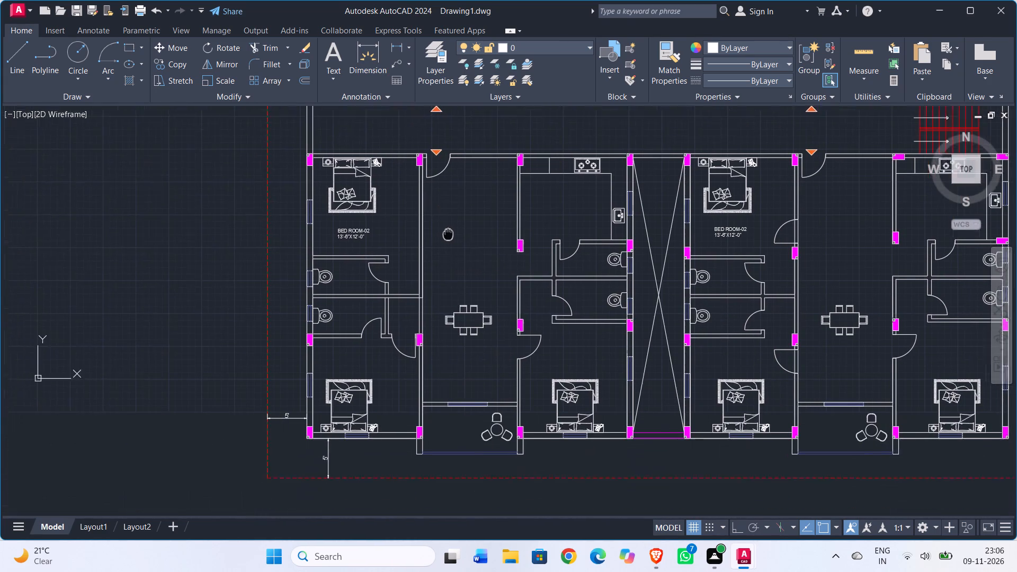
middle_drag(450, 224, 450, 223)
click(337, 344)
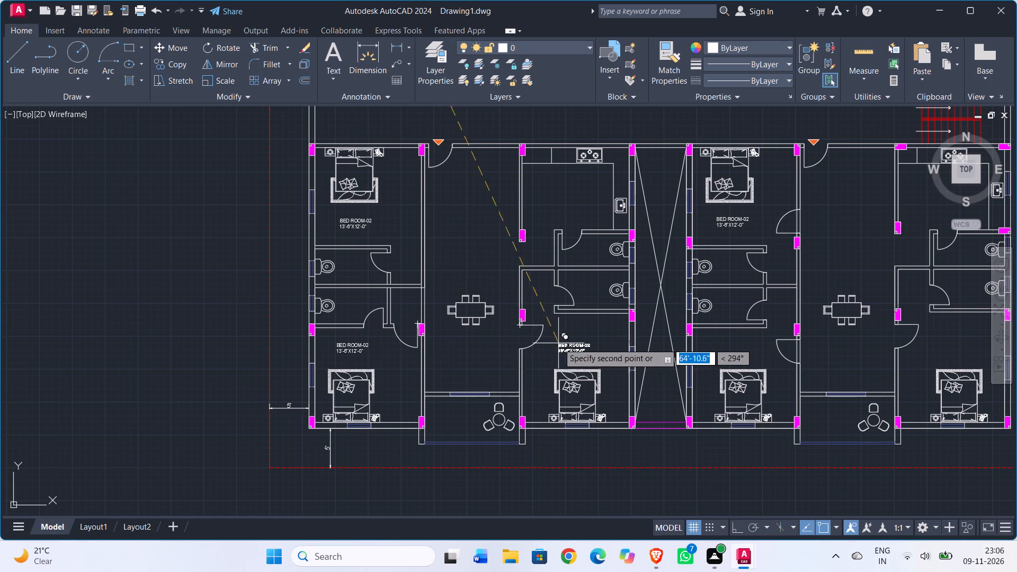
click(571, 337)
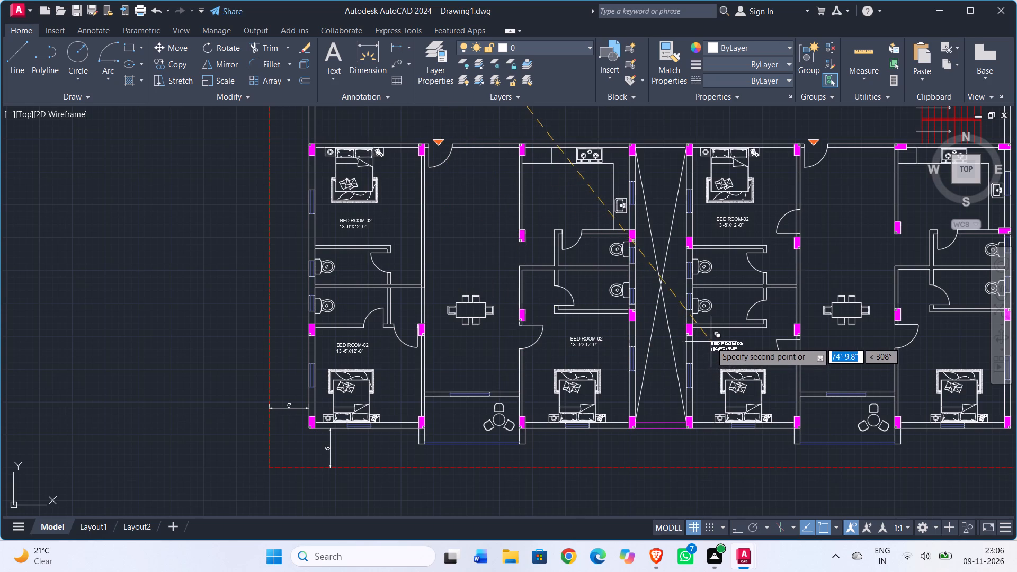
click(711, 342)
middle_drag(681, 347, 395, 351)
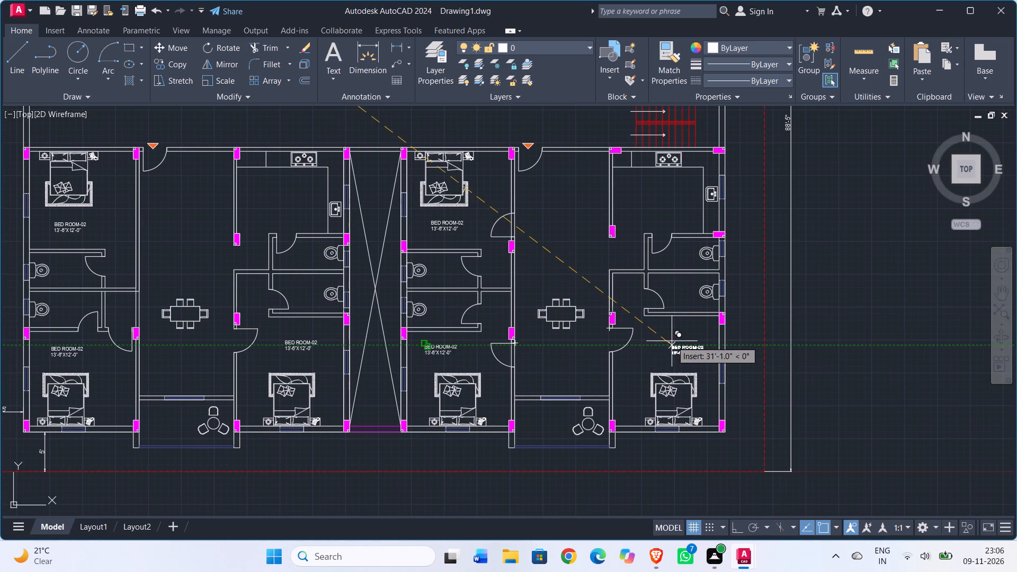
click(672, 341)
key(Escape)
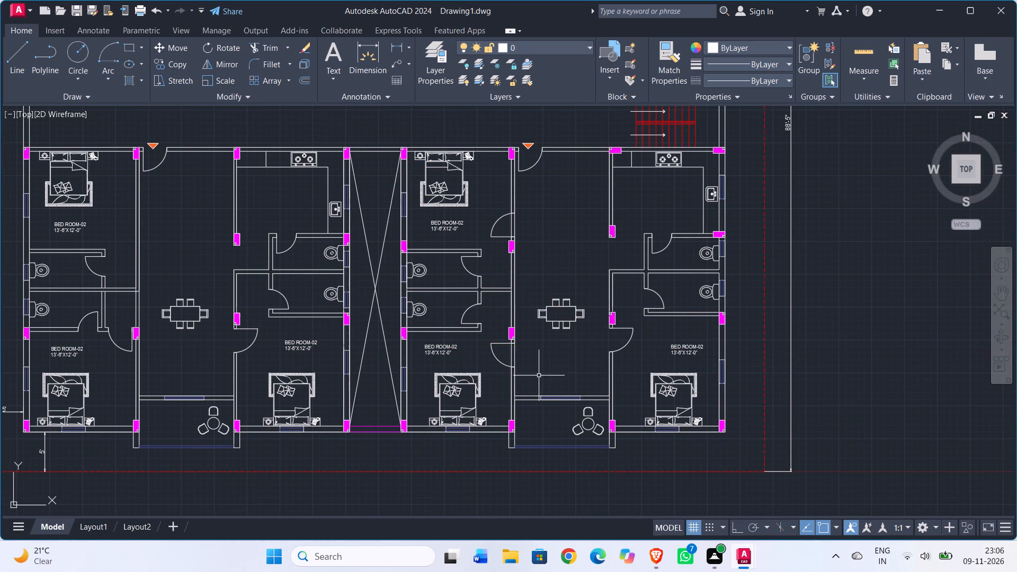
Edit the label of the upper-left flat's lower-left bedroom to read BED ROOM-01 with the size 13'-6"X12'-5".
scroll(507, 232, down, 1)
middle_drag(508, 231, 655, 524)
scroll(372, 327, up, 4)
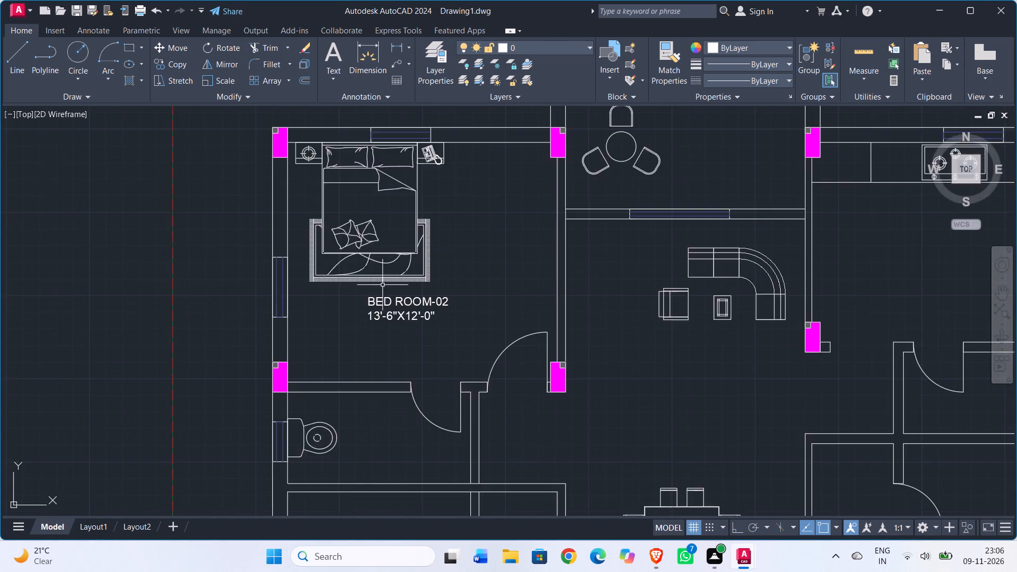
scroll(382, 306, down, 1)
middle_drag(390, 355, 391, 183)
middle_drag(408, 346, 404, 316)
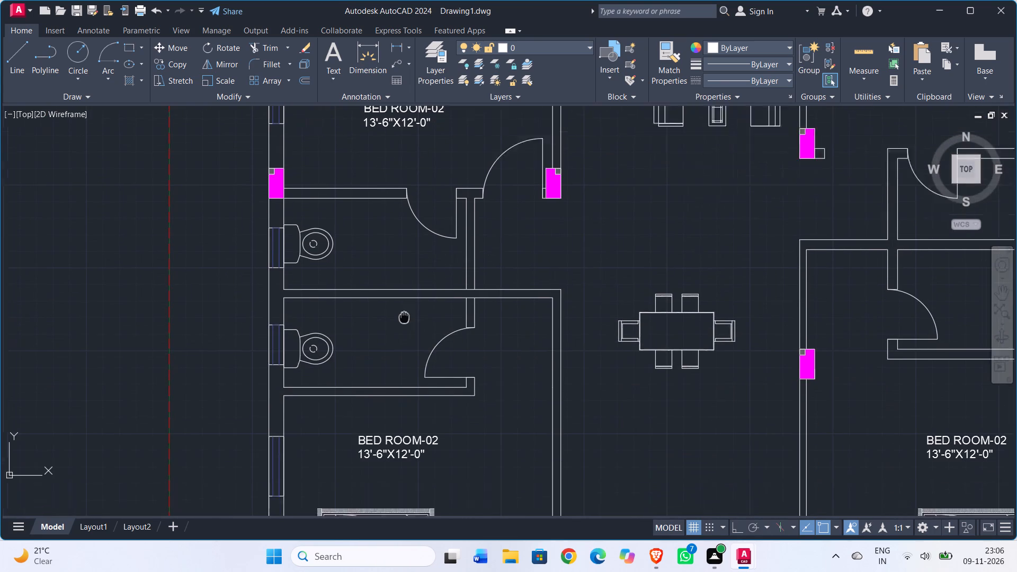
middle_drag(404, 316, 404, 222)
scroll(404, 222, down, 1)
scroll(405, 301, up, 2)
double_click(411, 298)
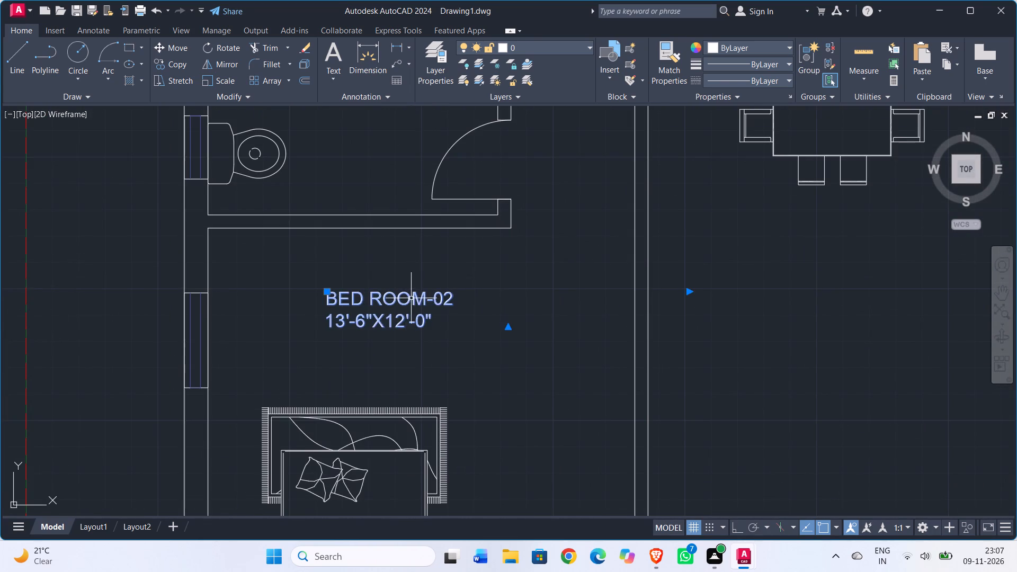
scroll(411, 298, up, 2)
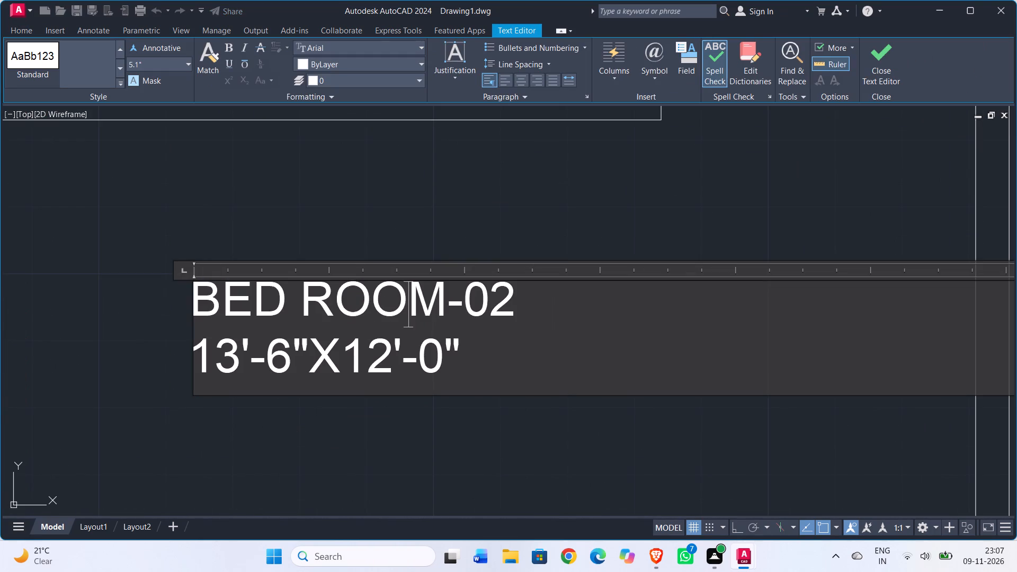
click(514, 305)
key(BackSpace)
key(1)
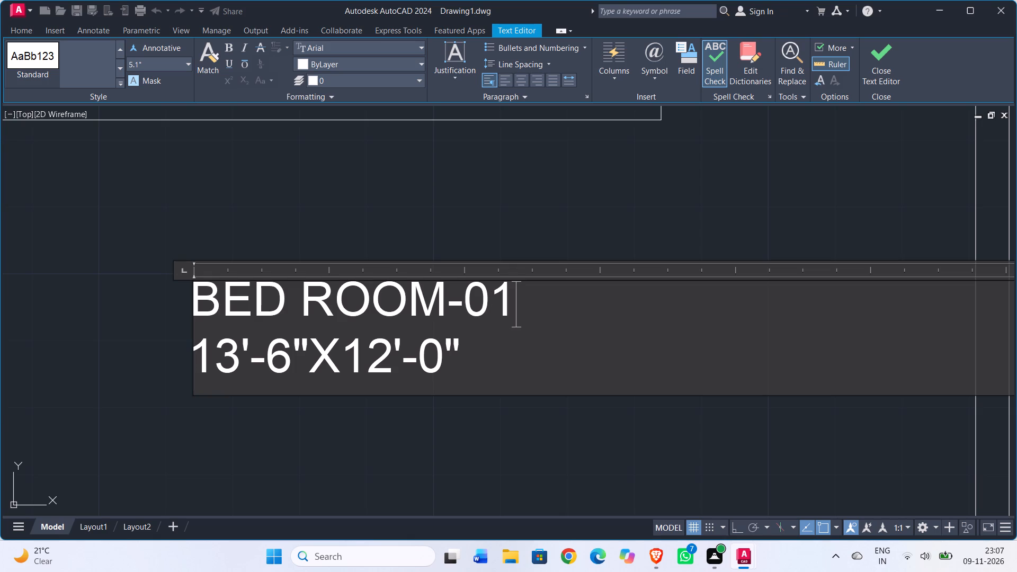
click(443, 359)
key(BackSpace)
key(5)
click(455, 432)
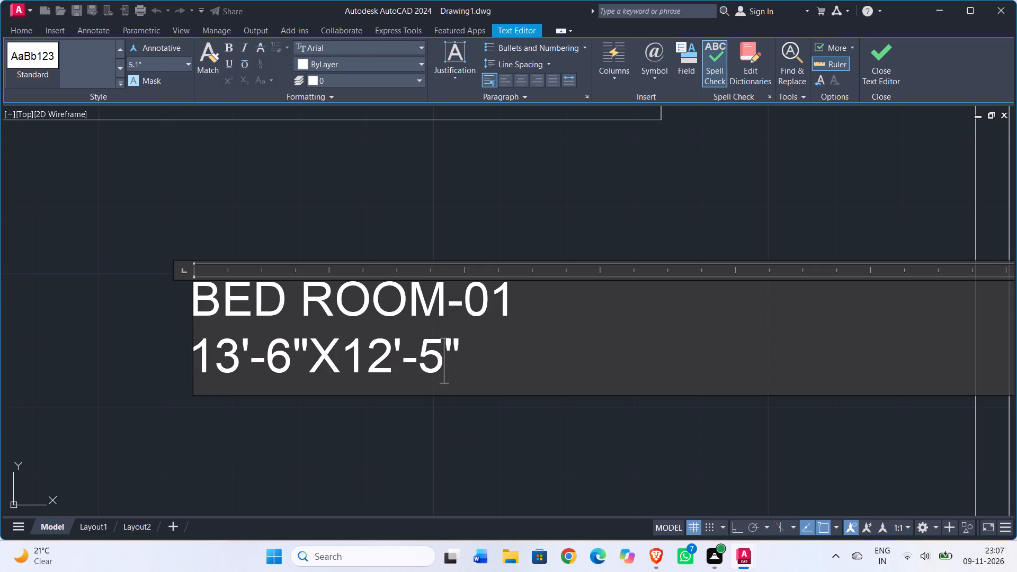
Rename the label of the upper-left flat's lower-right bedroom, beside the crossed shaft, as M. BED ROOM.
scroll(468, 427, down, 2)
scroll(590, 401, down, 2)
middle_drag(590, 401, 279, 400)
scroll(577, 409, up, 2)
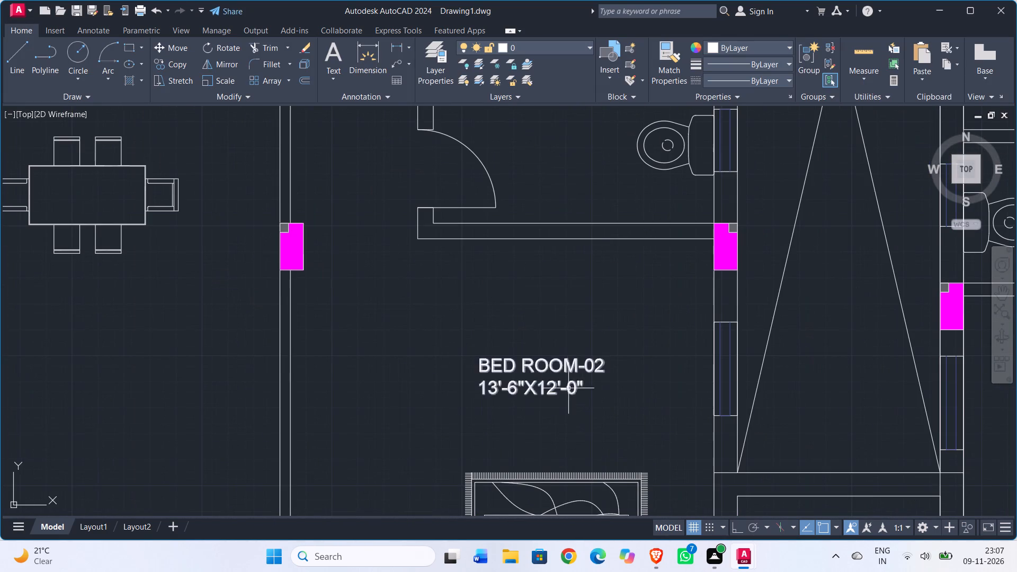
click(568, 366)
click(568, 366)
scroll(569, 369, up, 2)
click(656, 367)
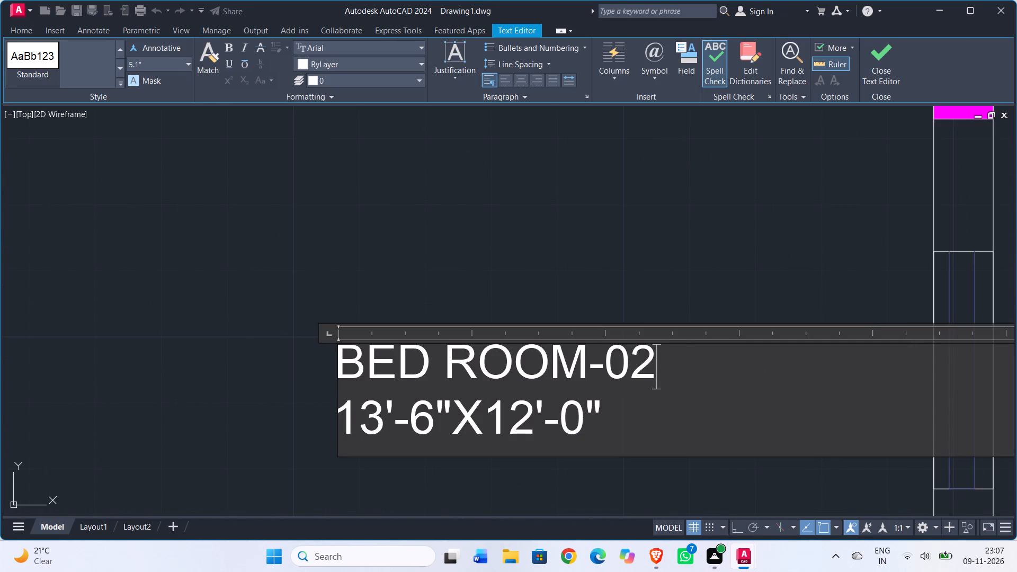
key(BackSpace)
key(BackSpace)
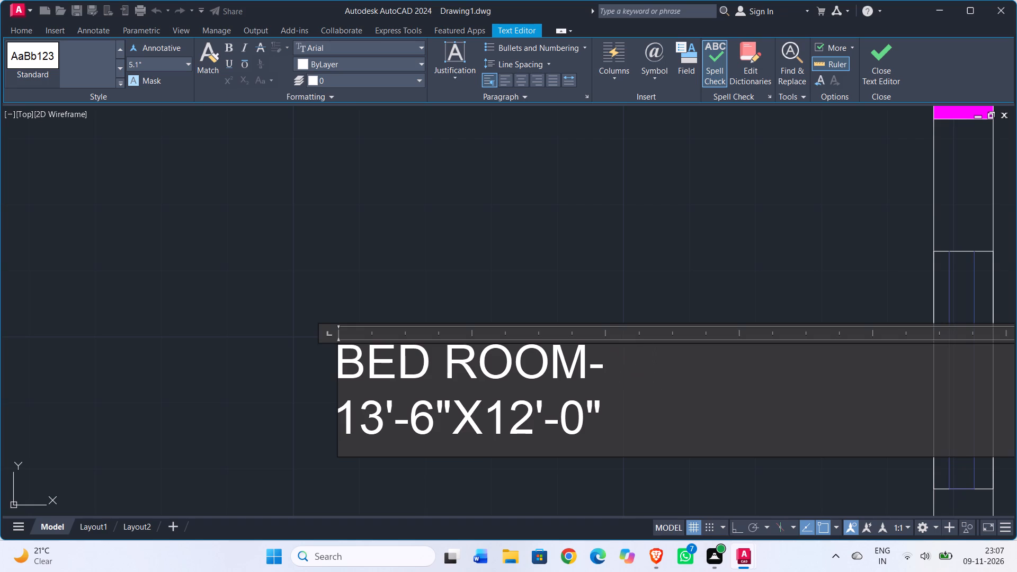
key(BackSpace)
click(340, 369)
key(m)
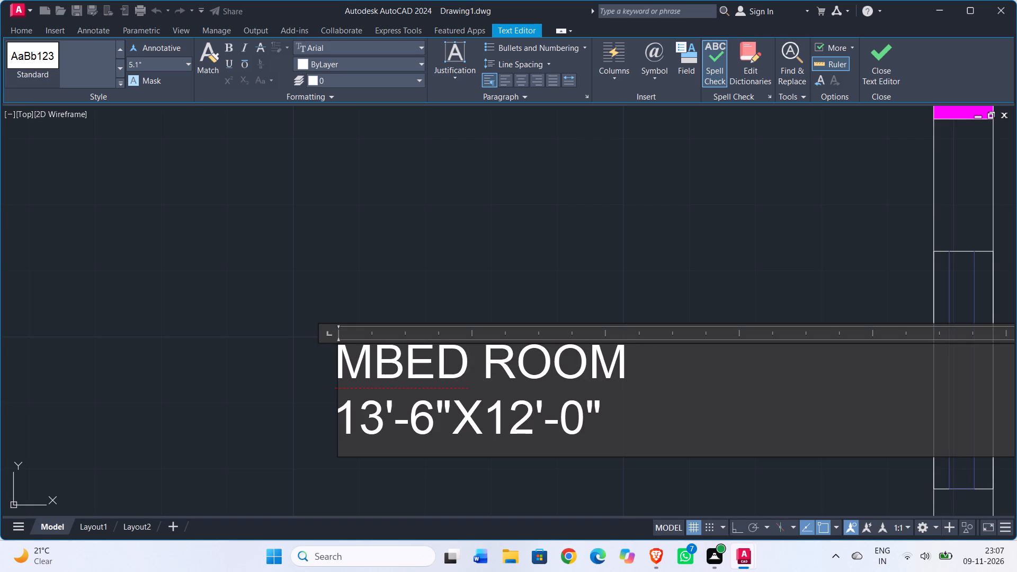
key(space)
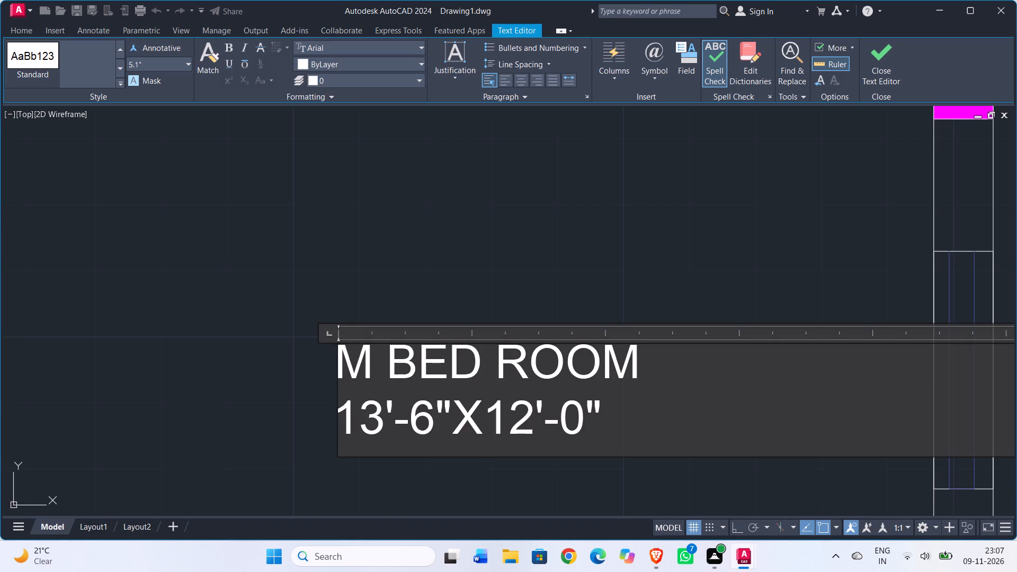
click(372, 364)
key(period)
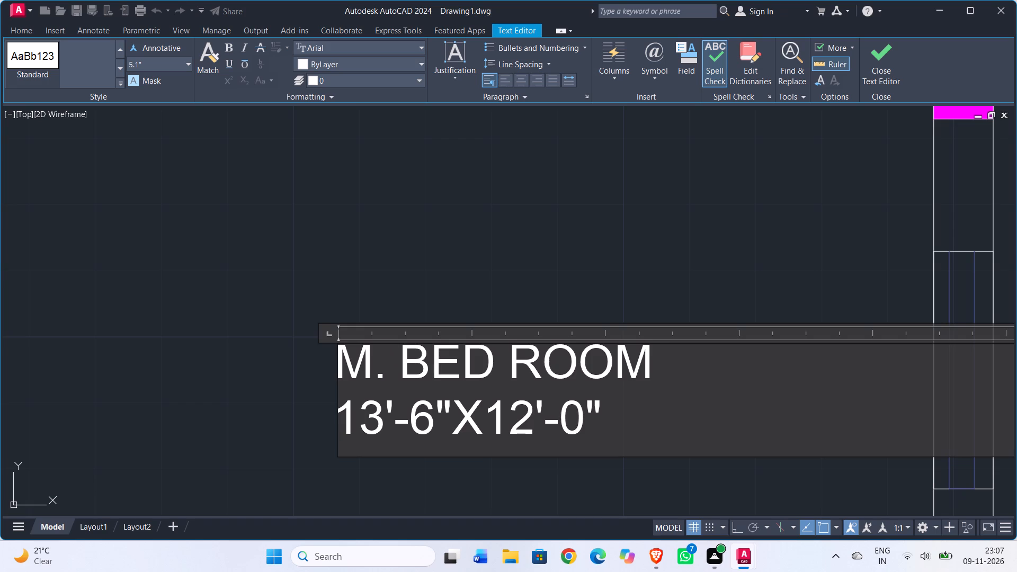
Set the room size in the M. BED ROOM label to 13'-7"X14'-0" and finish the text.
click(434, 423)
key(BackSpace)
key(7)
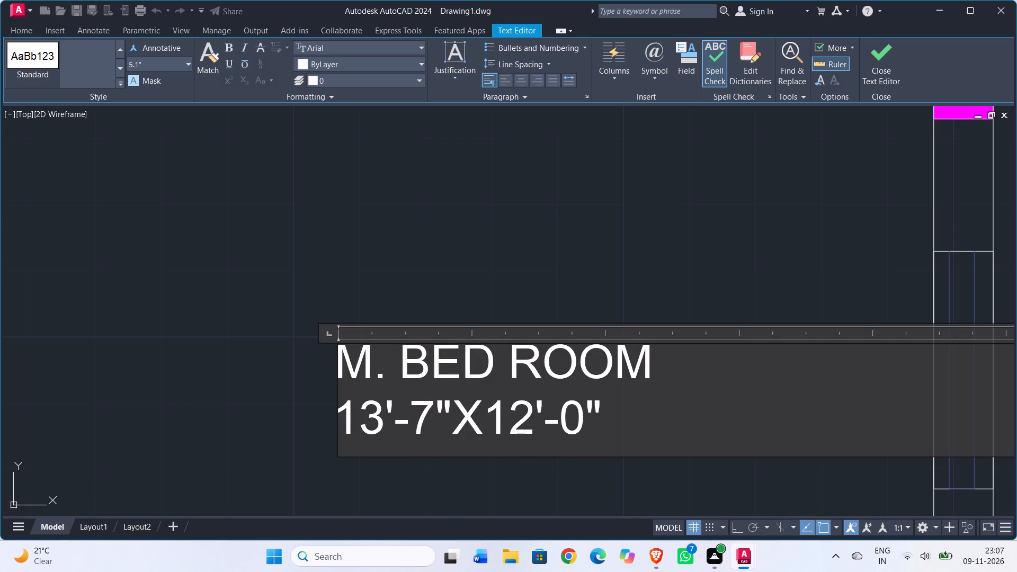
click(533, 414)
key(BackSpace)
key(4)
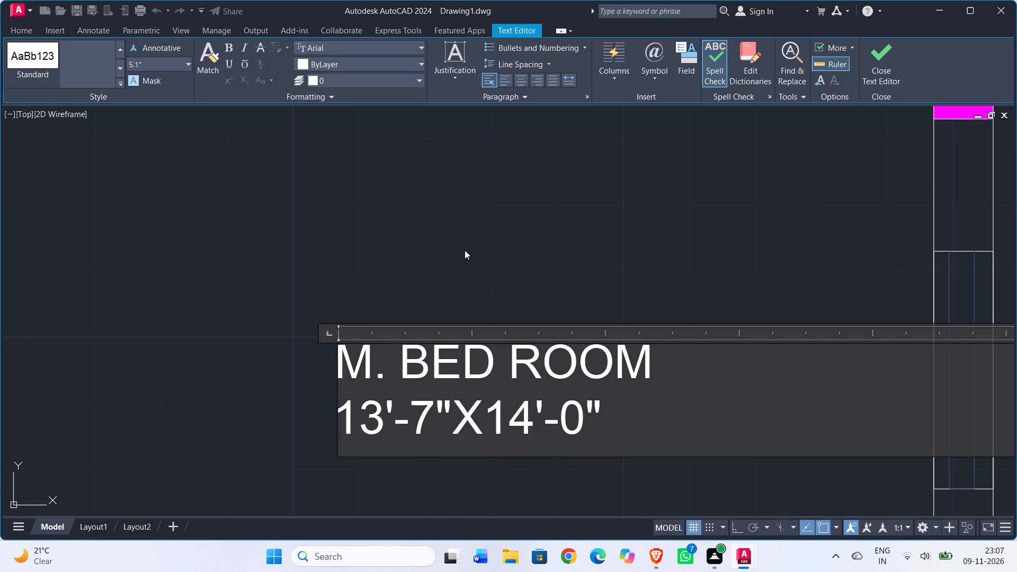
click(457, 238)
Edit the label of the upper-right flat's lower-left bedroom to read BED ROOM-01 with the size 13'-3"X12'-5".
scroll(470, 256, down, 5)
middle_drag(462, 255, 461, 416)
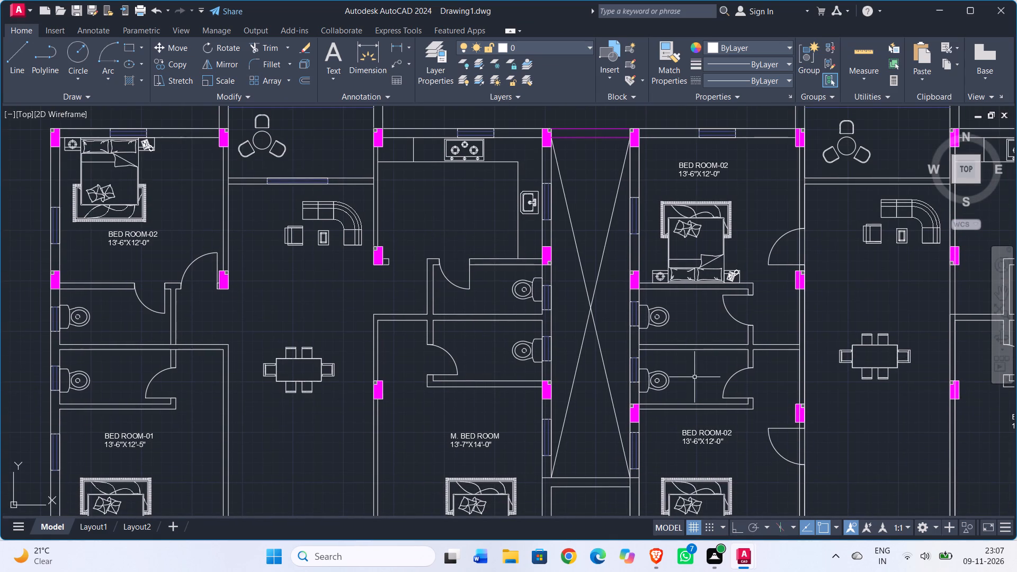
middle_drag(694, 378, 543, 369)
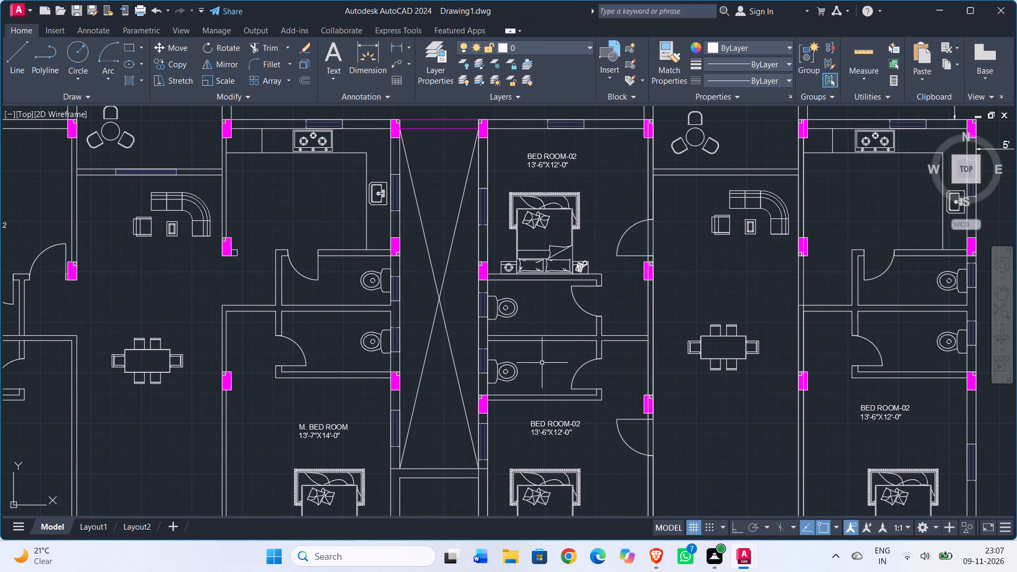
scroll(550, 439, up, 2)
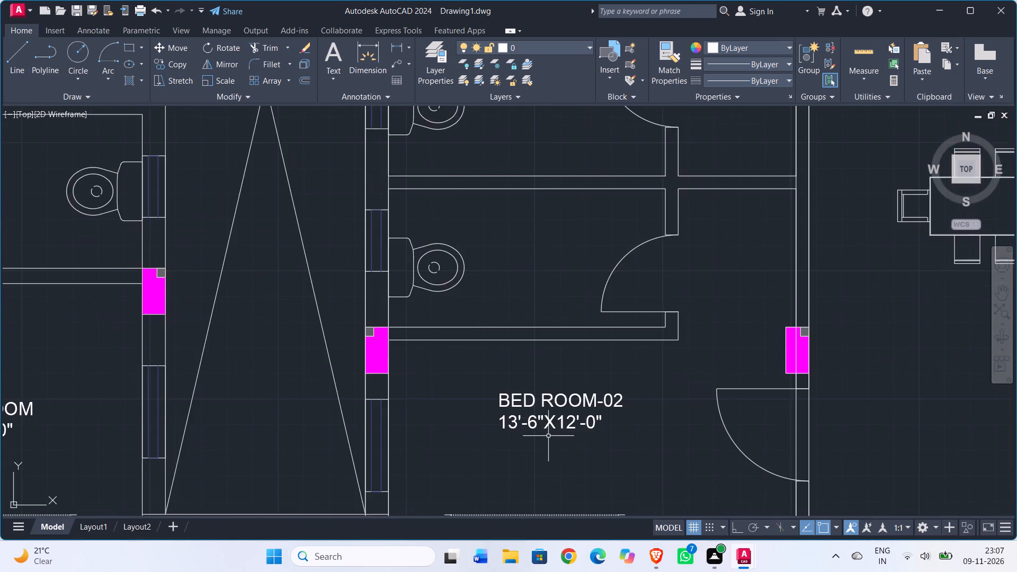
scroll(548, 435, down, 2)
scroll(552, 437, up, 1)
double_click(539, 425)
scroll(539, 425, up, 2)
key(BackSpace)
key(3)
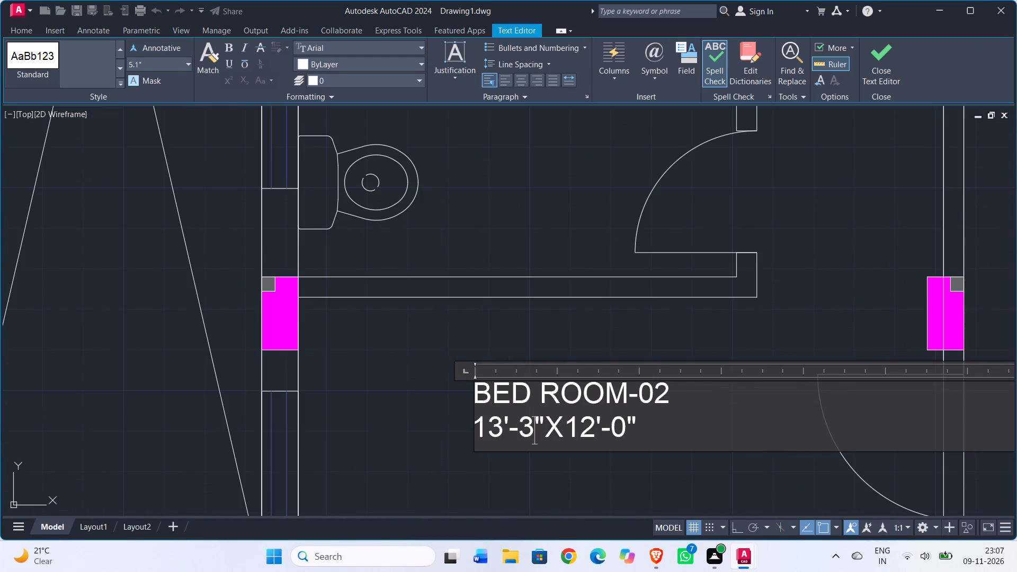
click(628, 429)
key(BackSpace)
key(5)
click(674, 392)
key(BackSpace)
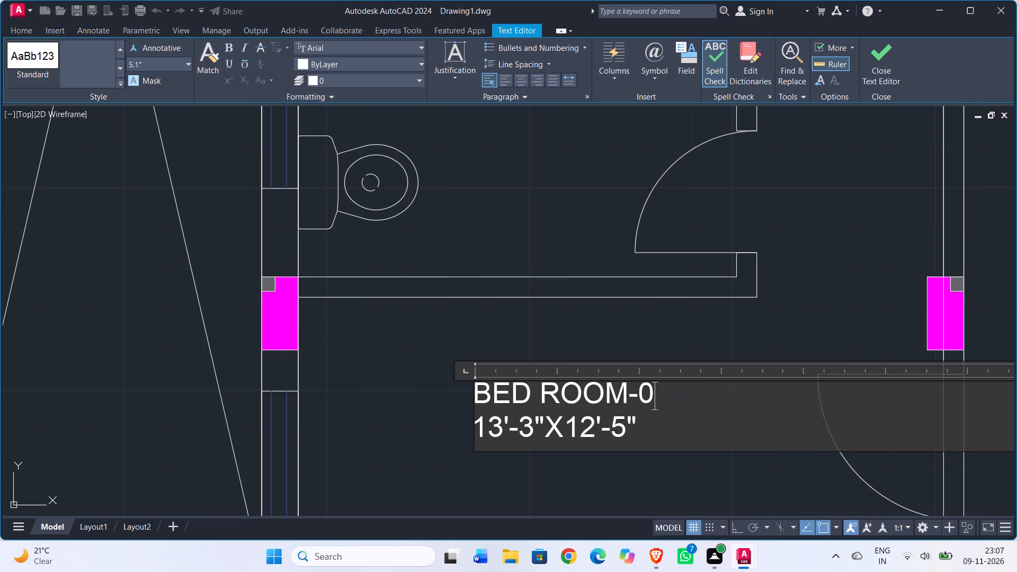
key(1)
click(655, 363)
click(655, 351)
Open the BED ROOM-02 label of the upper-right flat's topmost bedroom in the text editor and close it.
scroll(655, 339, down, 2)
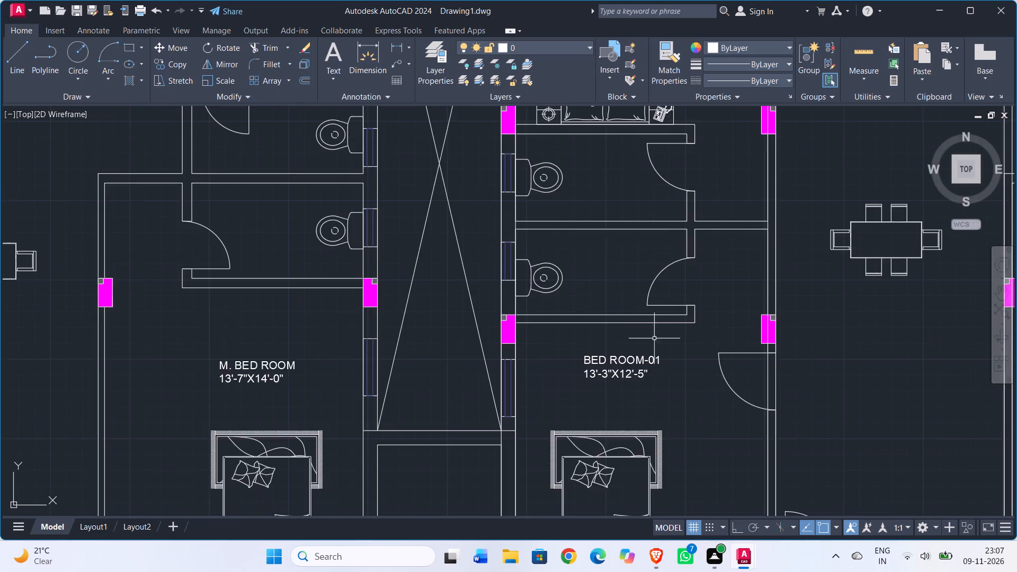
scroll(597, 230, down, 1)
middle_drag(597, 230, 590, 392)
scroll(594, 238, up, 3)
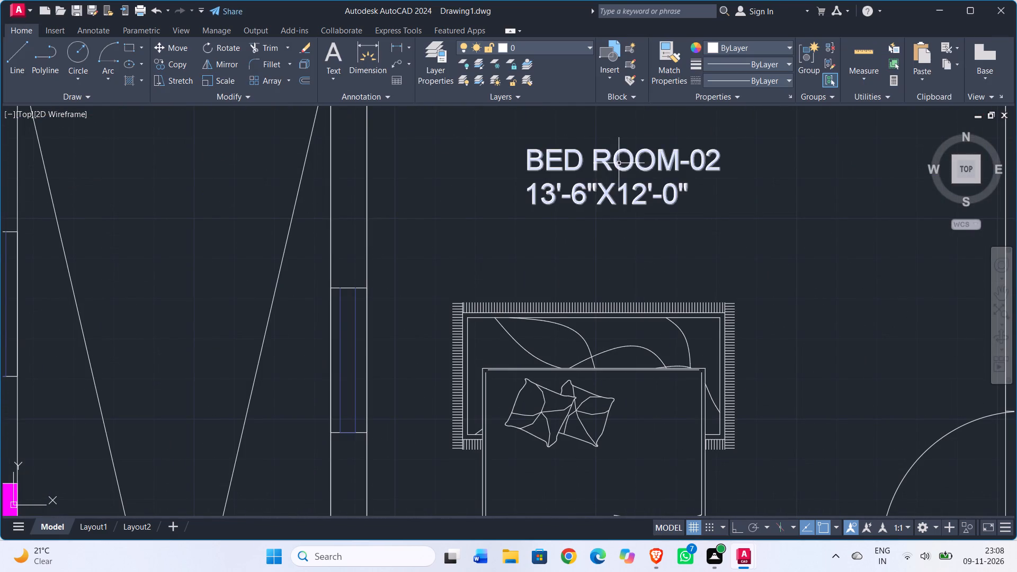
double_click(619, 163)
scroll(618, 169, up, 1)
click(789, 157)
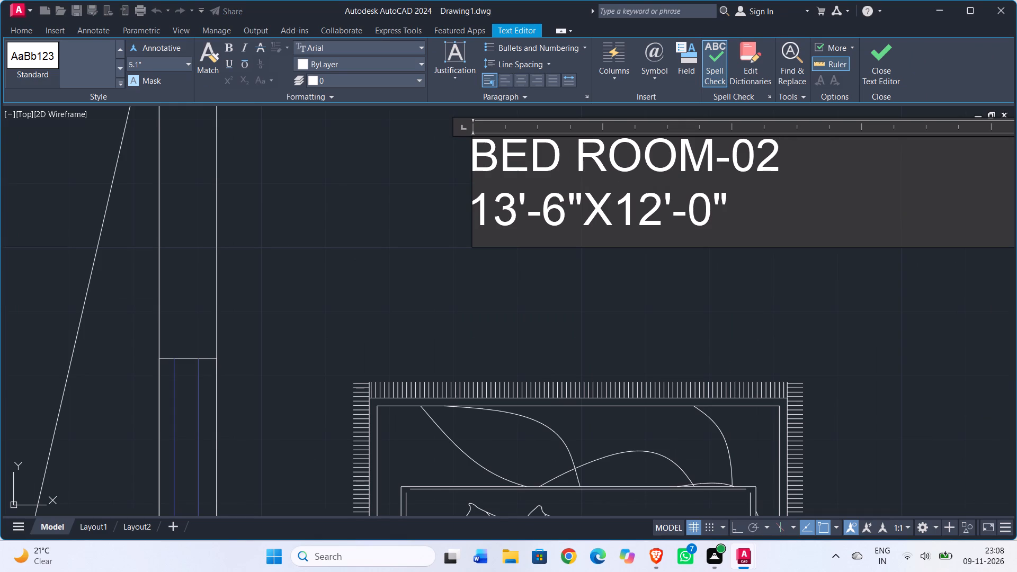
click(685, 288)
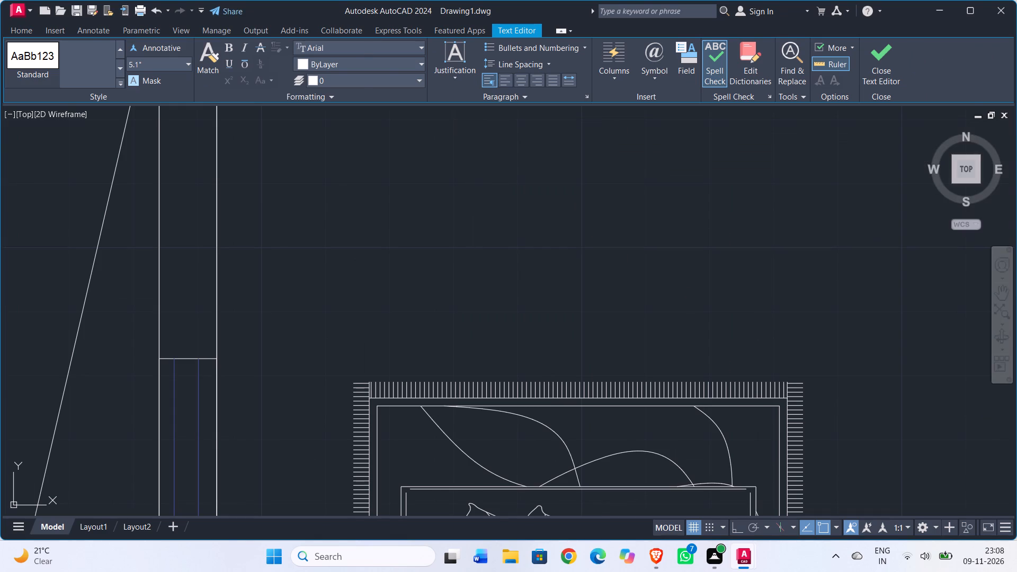
Rename the label of the upper-right flat's lower-right bedroom, above the staircase, as M. BED ROOM.
scroll(707, 294, down, 3)
scroll(787, 298, down, 2)
middle_drag(788, 299, 405, 185)
scroll(551, 381, up, 2)
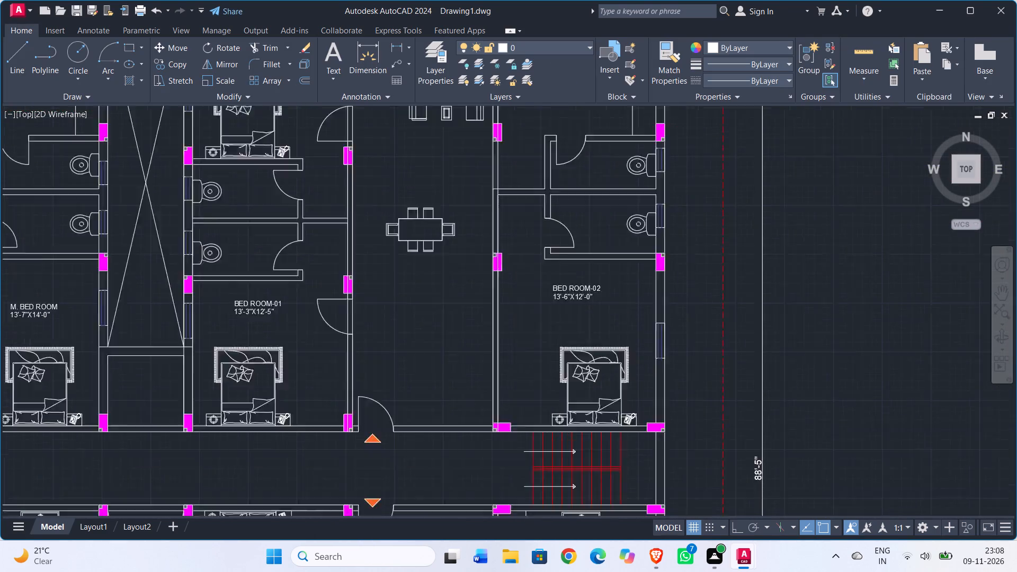
scroll(587, 251, up, 2)
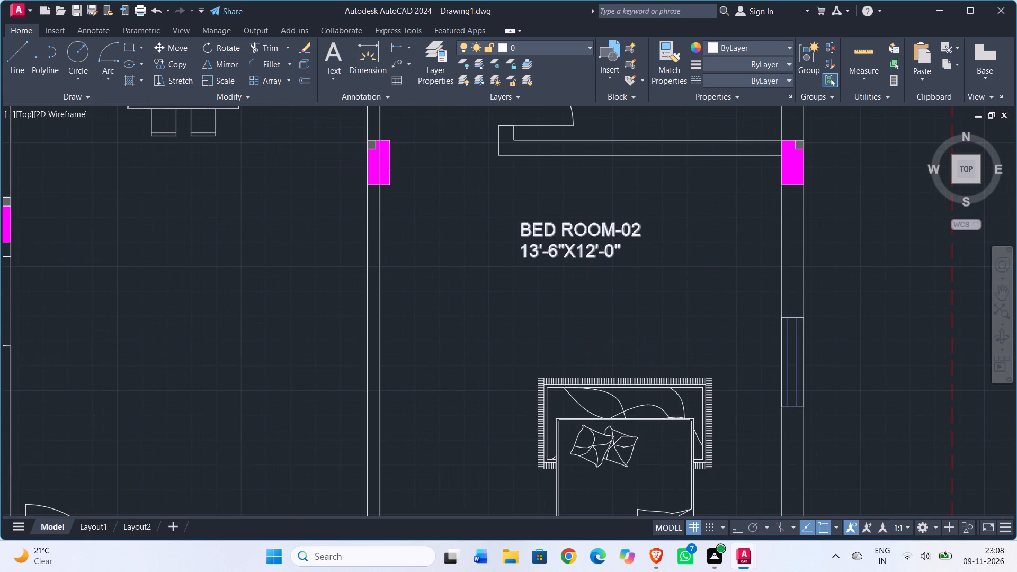
click(592, 221)
click(592, 221)
scroll(592, 221, up, 1)
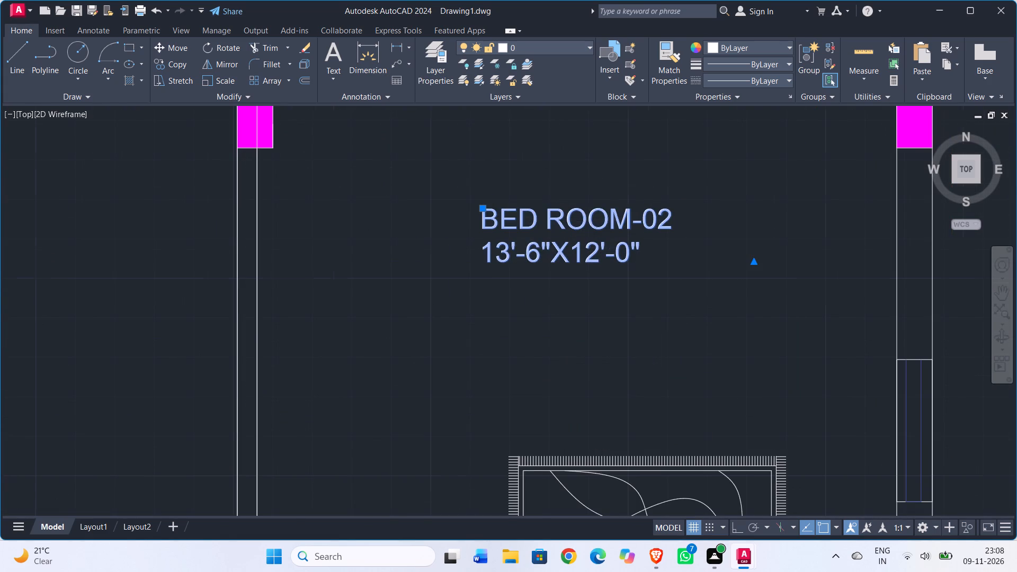
double_click(587, 224)
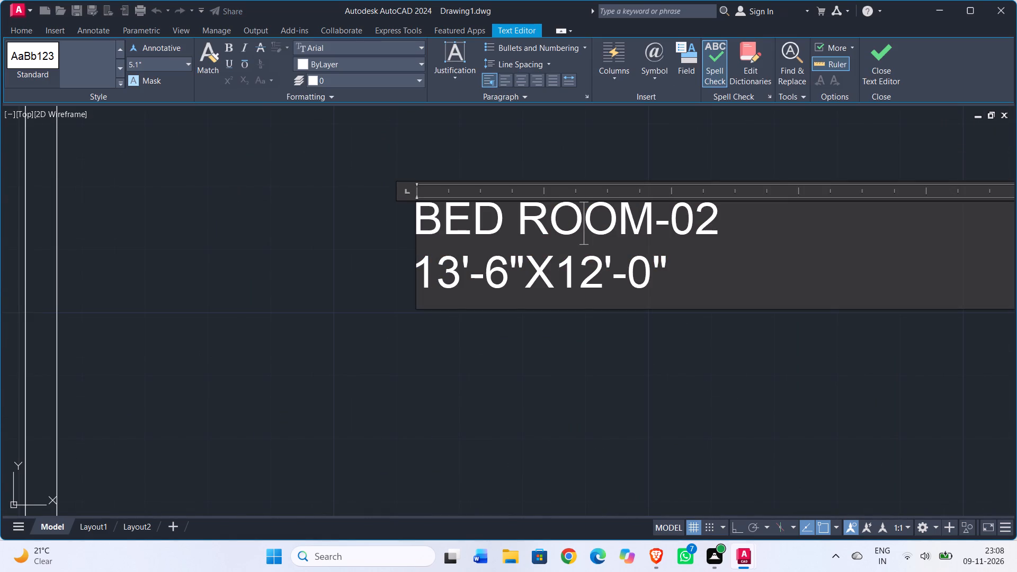
click(719, 223)
key(BackSpace)
key(BackSpace)
key(BackSpace)
click(416, 229)
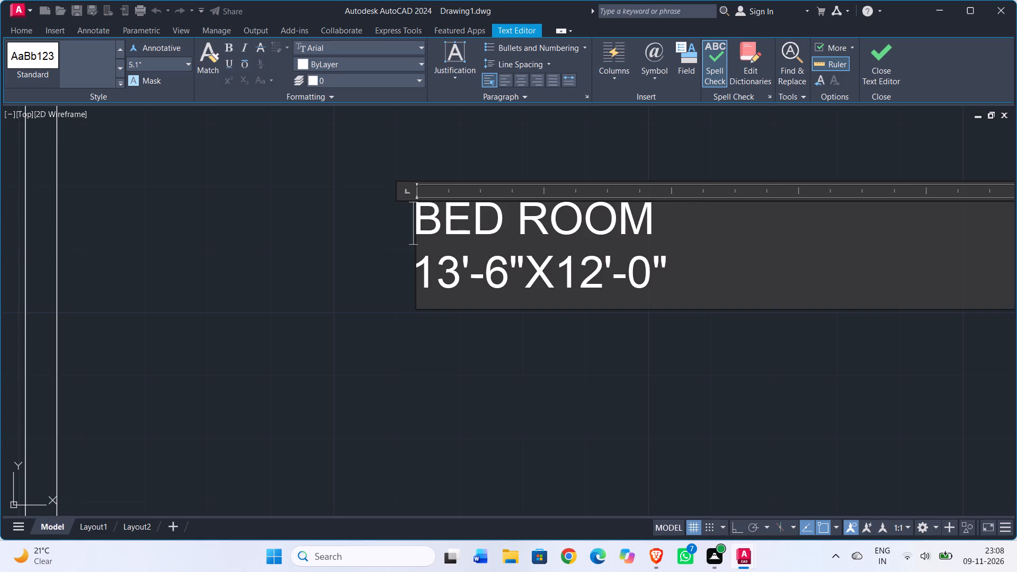
text(M.)
key(space)
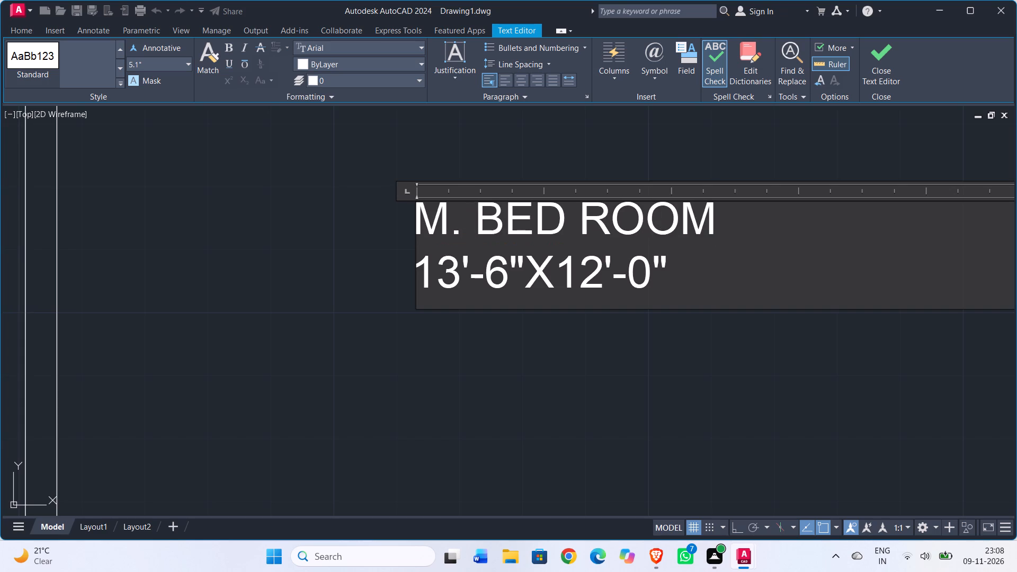
Set the room size in that M. BED ROOM label to 13'-8"X14'-0" and finish the text.
click(508, 283)
key(BackSpace)
key(8)
click(600, 282)
key(BackSpace)
key(4)
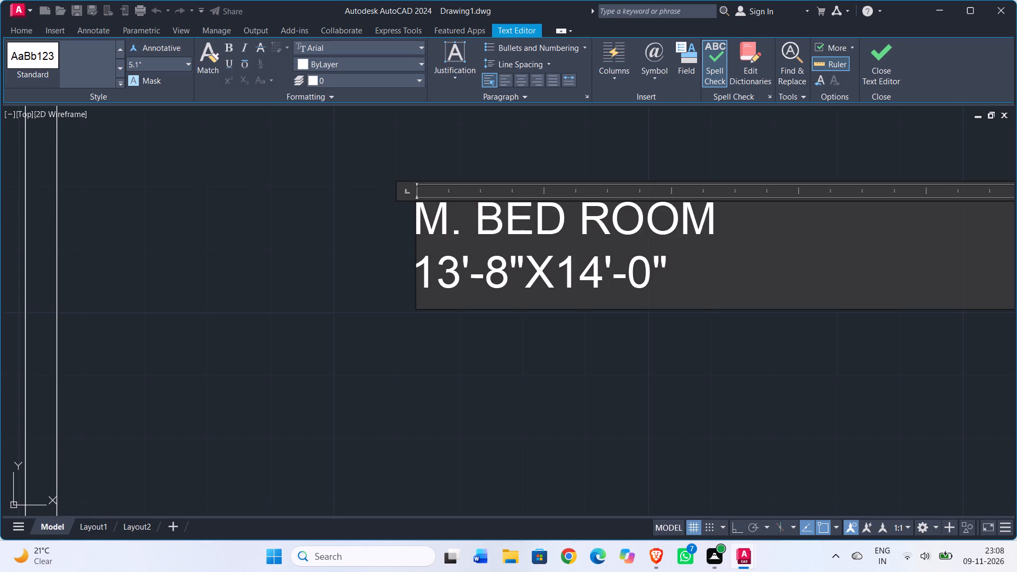
click(361, 289)
Scale up the upper-right flat's M. BED ROOM label by a factor of about 1.1.
scroll(409, 304, down, 3)
scroll(457, 316, down, 1)
click(447, 296)
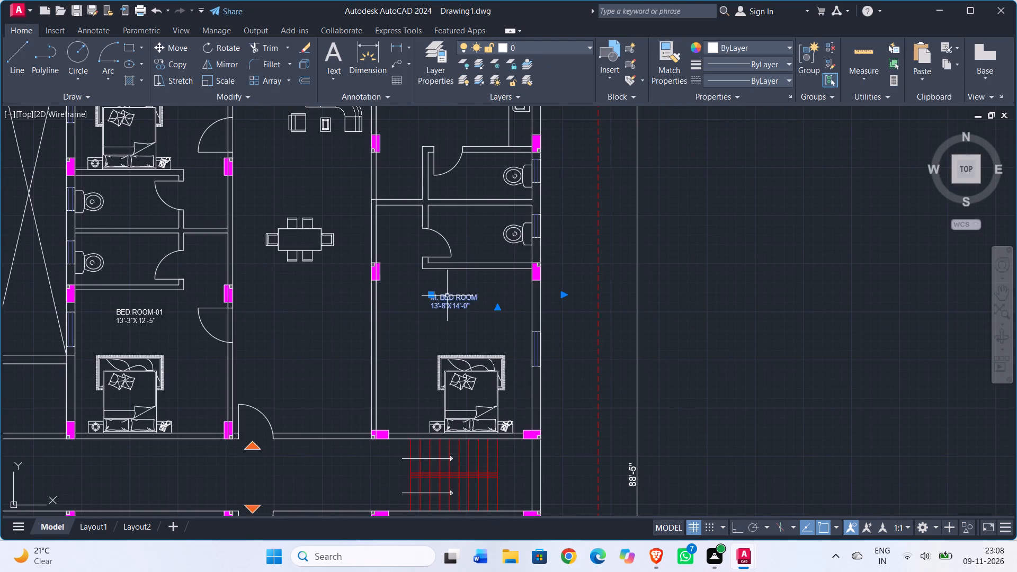
text(SC)
key(Return)
click(448, 306)
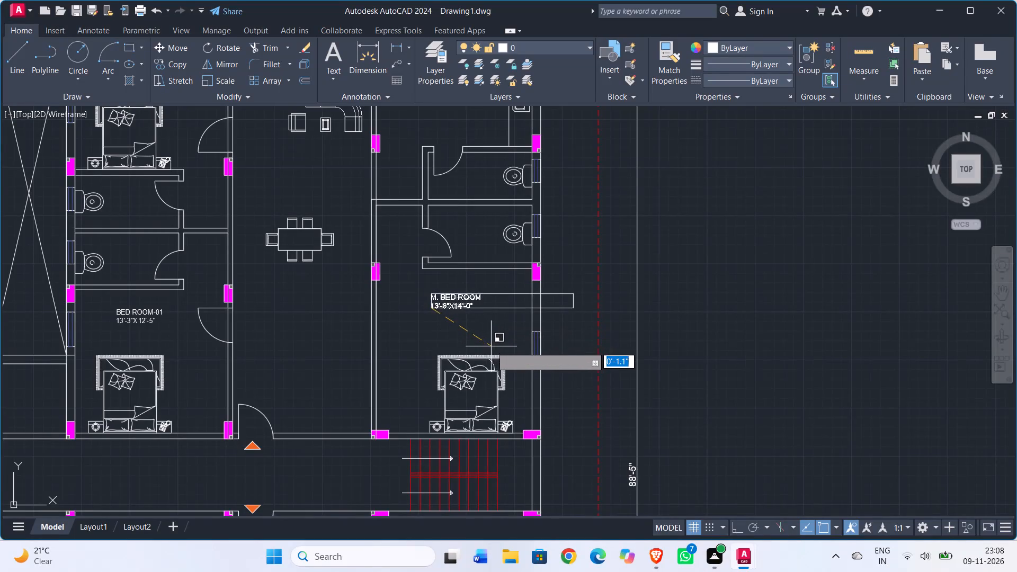
click(494, 345)
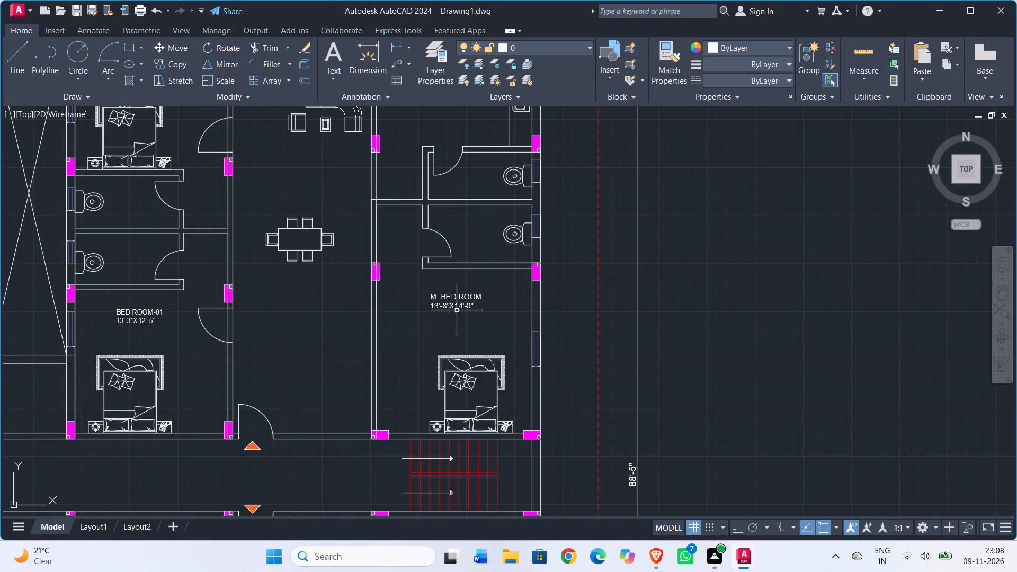
Move the upper-right flat's M. BED ROOM label about 2' diagonally down and right, closer to the bed.
click(450, 298)
key(m)
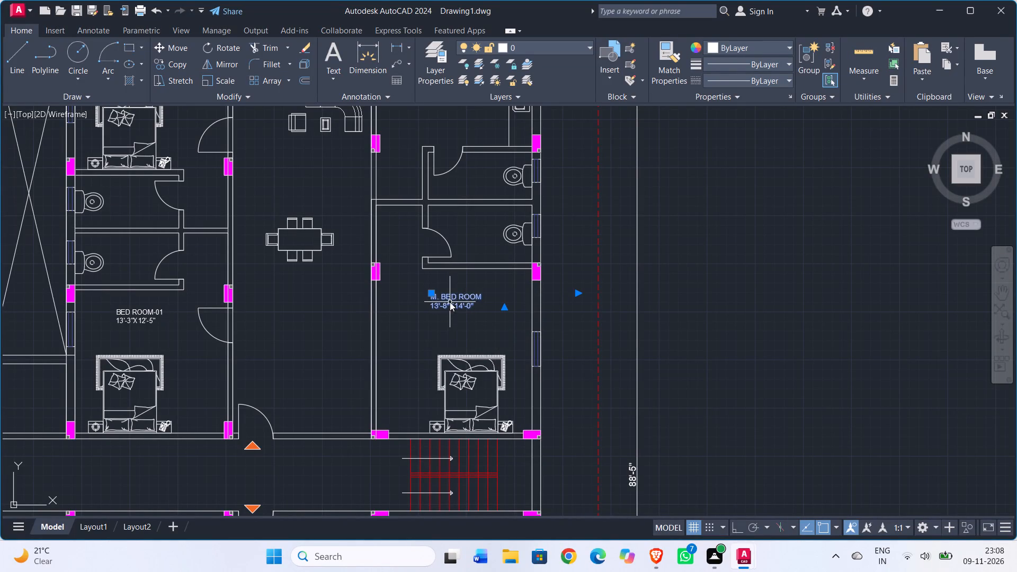
key(Return)
click(454, 309)
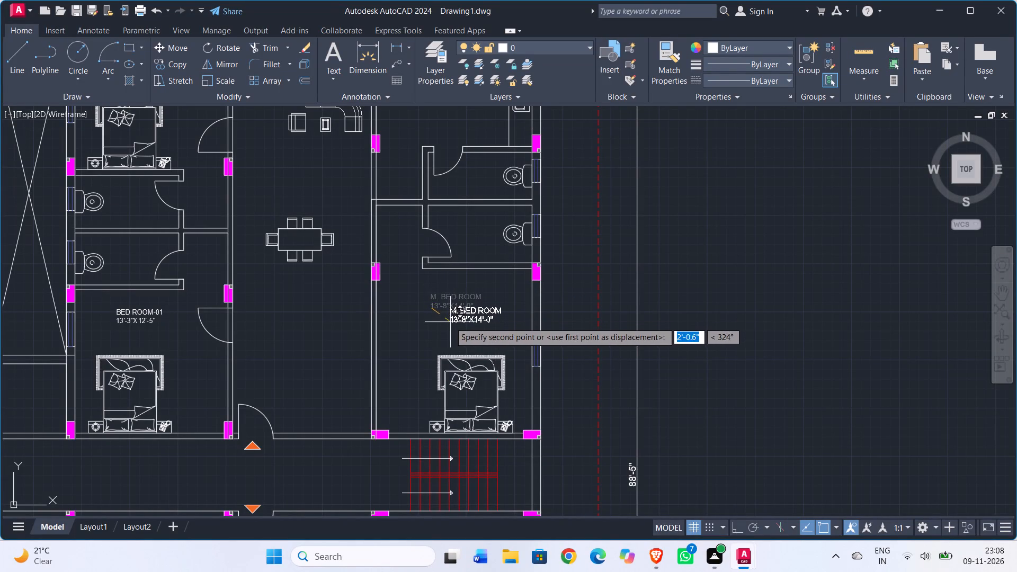
click(449, 323)
Set the room size in the BED ROOM-02 label of the lower-left flat's upper-left bedroom to 12'-6"X13'-6".
scroll(402, 339, down, 2)
scroll(362, 337, up, 1)
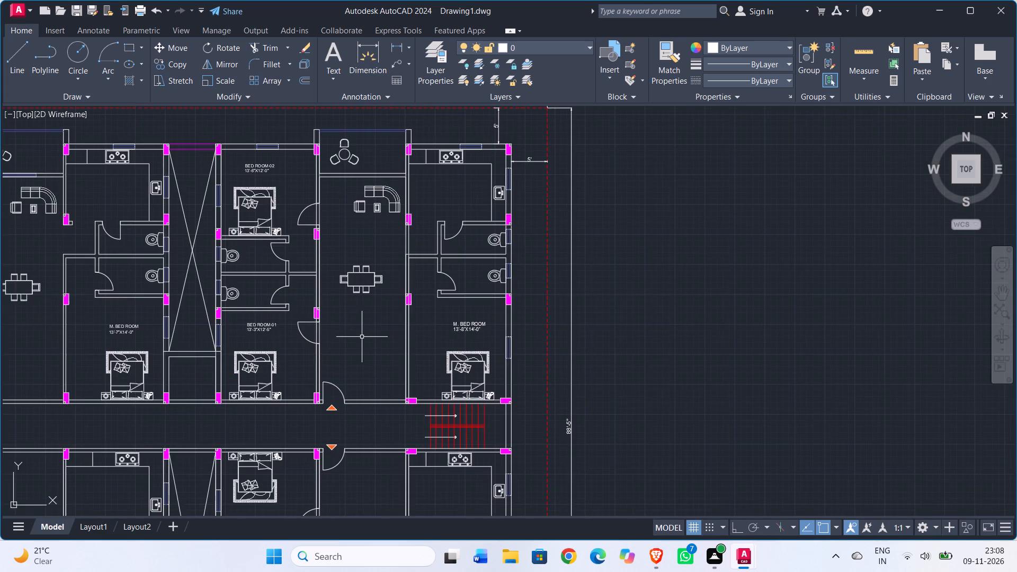
middle_drag(362, 337, 529, 335)
middle_drag(520, 344, 679, 209)
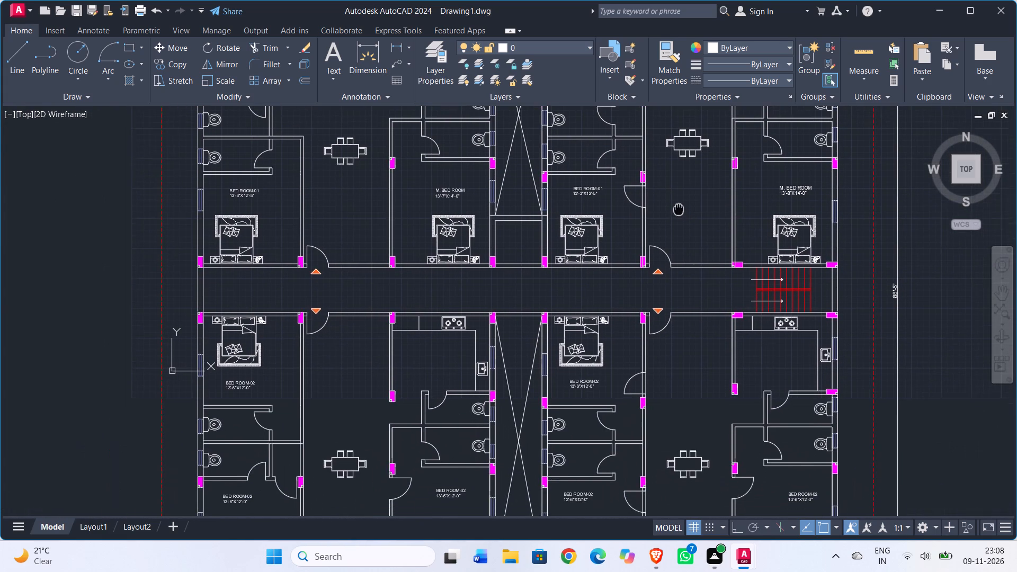
middle_drag(679, 209, 679, 207)
scroll(679, 207, down, 1)
middle_drag(642, 263, 546, 343)
scroll(589, 287, up, 1)
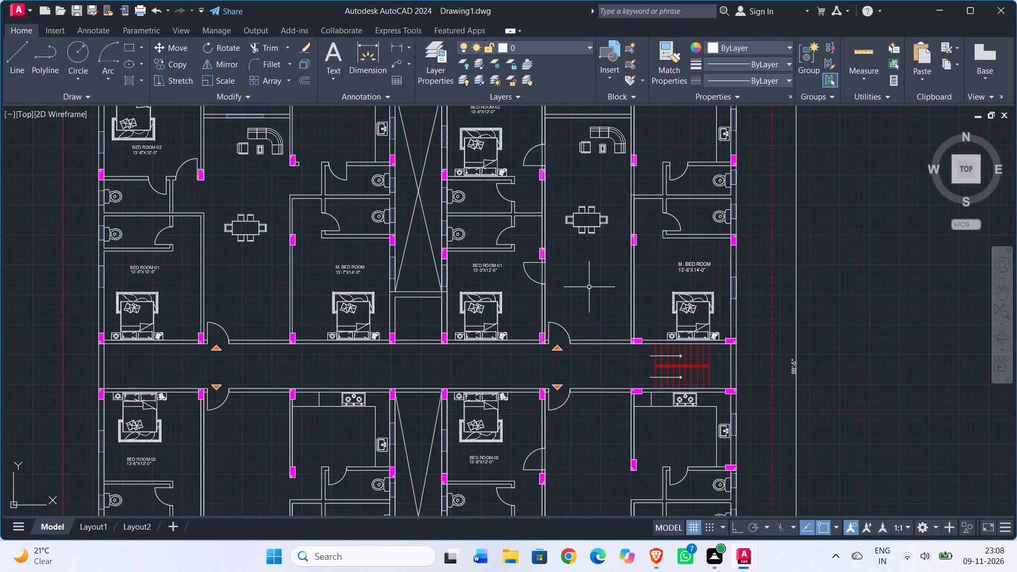
middle_drag(472, 369, 725, 194)
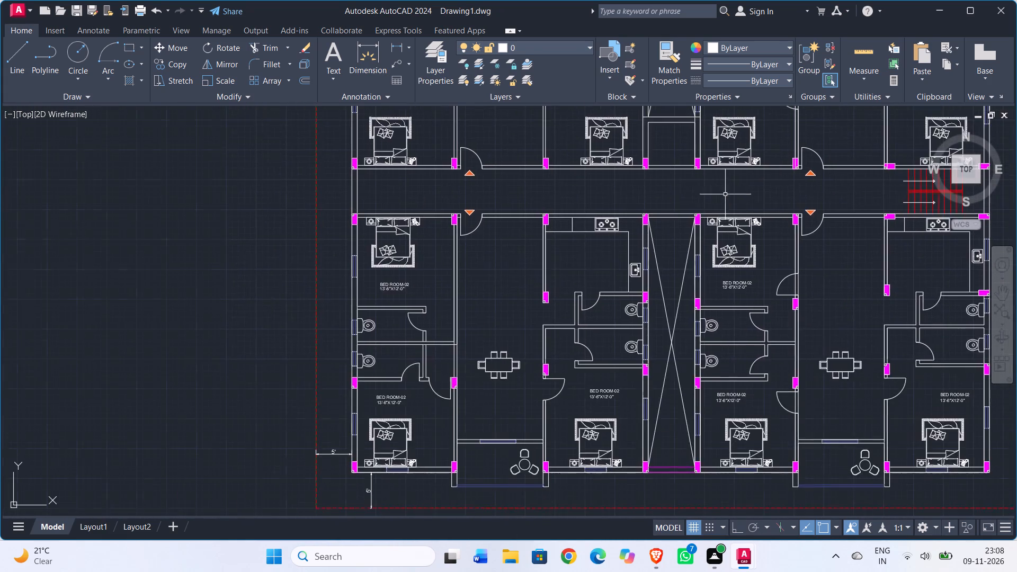
scroll(372, 287, up, 3)
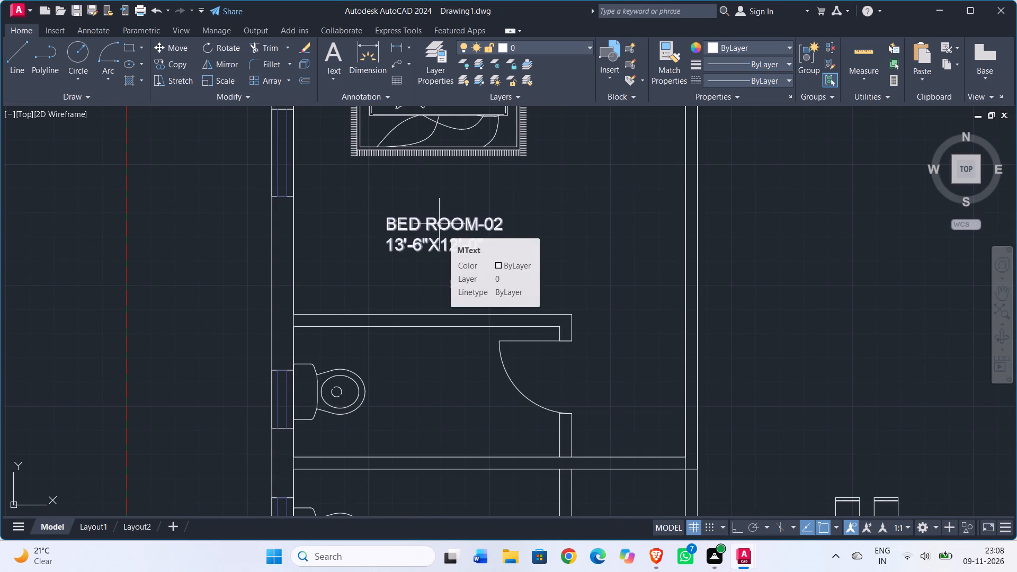
double_click(433, 224)
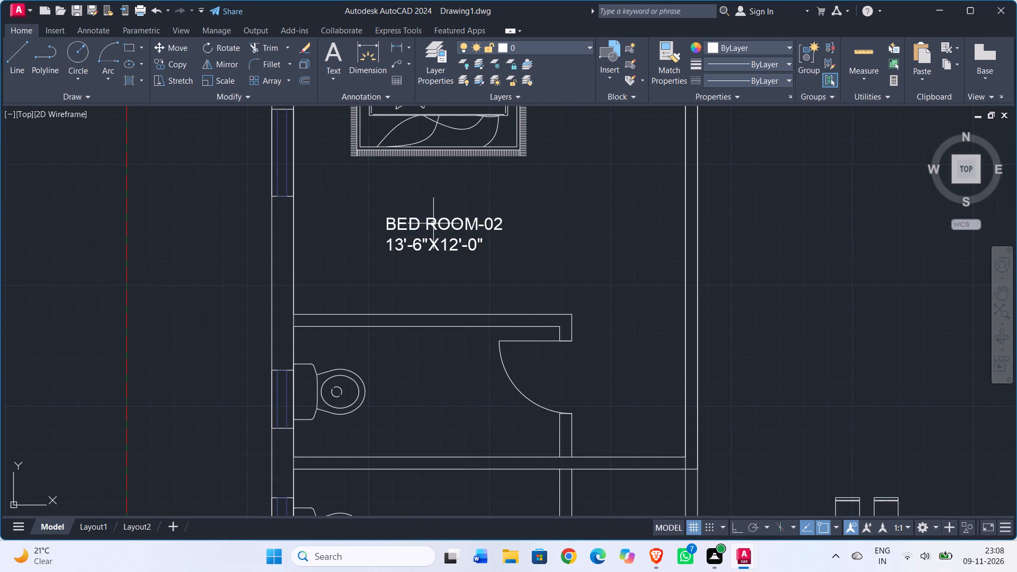
scroll(434, 224, up, 2)
click(605, 235)
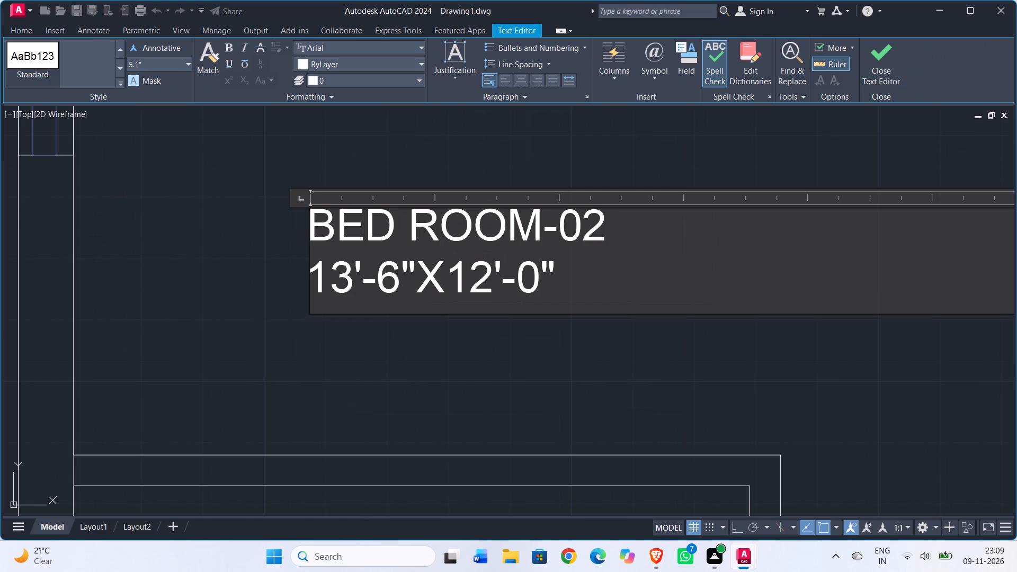
click(355, 287)
key(BackSpace)
key(2)
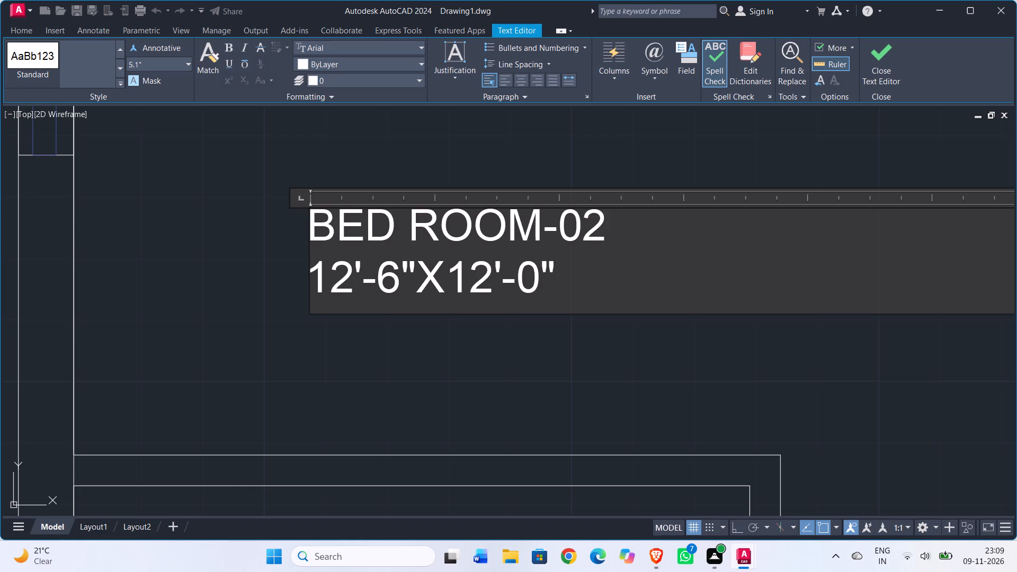
click(492, 280)
key(BackSpace)
key(3)
click(538, 281)
key(BackSpace)
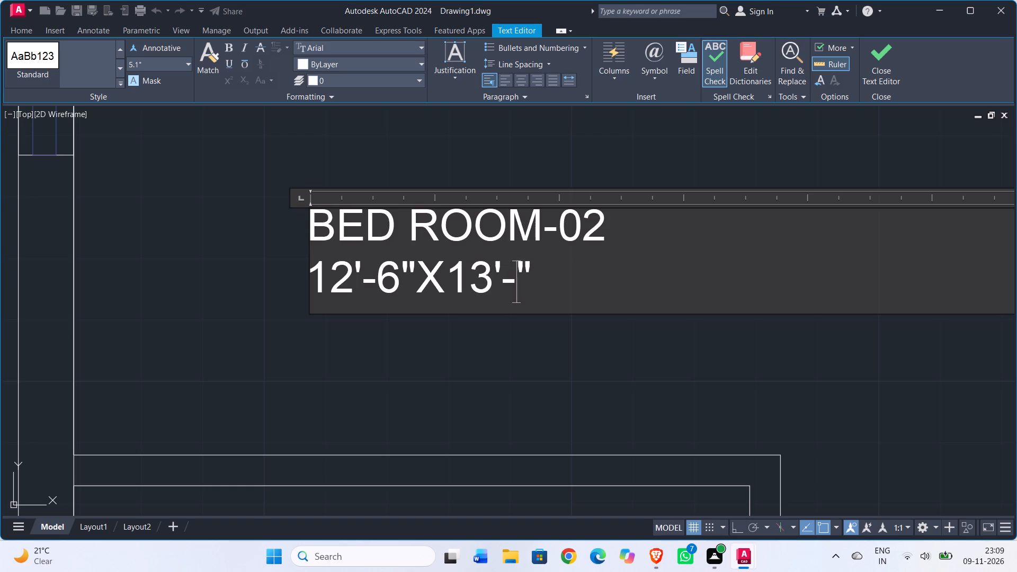
key(6)
click(531, 335)
Rename the label of the lower-left flat's bottom-left bedroom as BED ROOM-01.
scroll(532, 337, down, 3)
middle_drag(534, 342, 513, 225)
scroll(513, 225, down, 2)
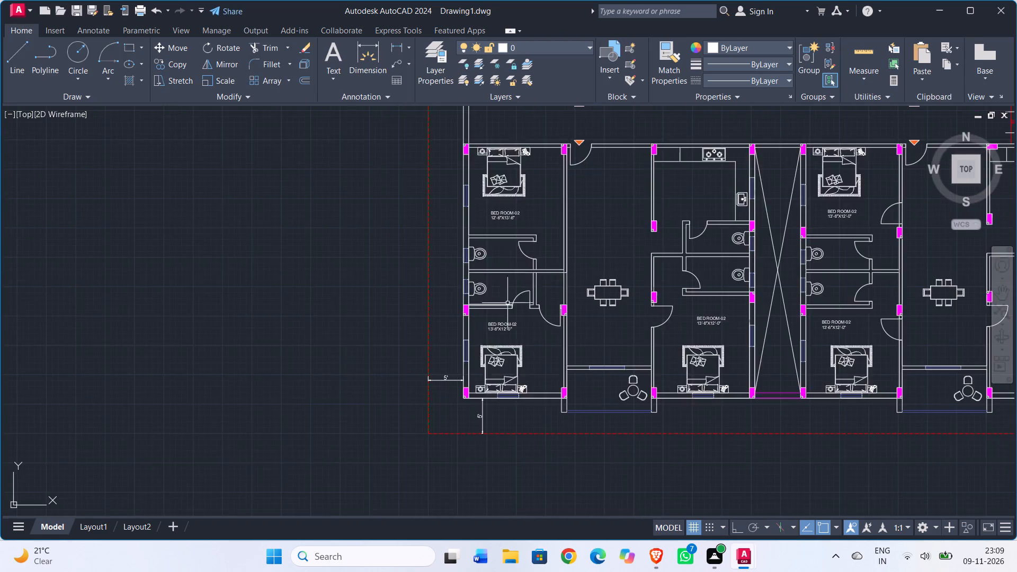
scroll(503, 363, up, 2)
double_click(489, 263)
scroll(489, 263, up, 2)
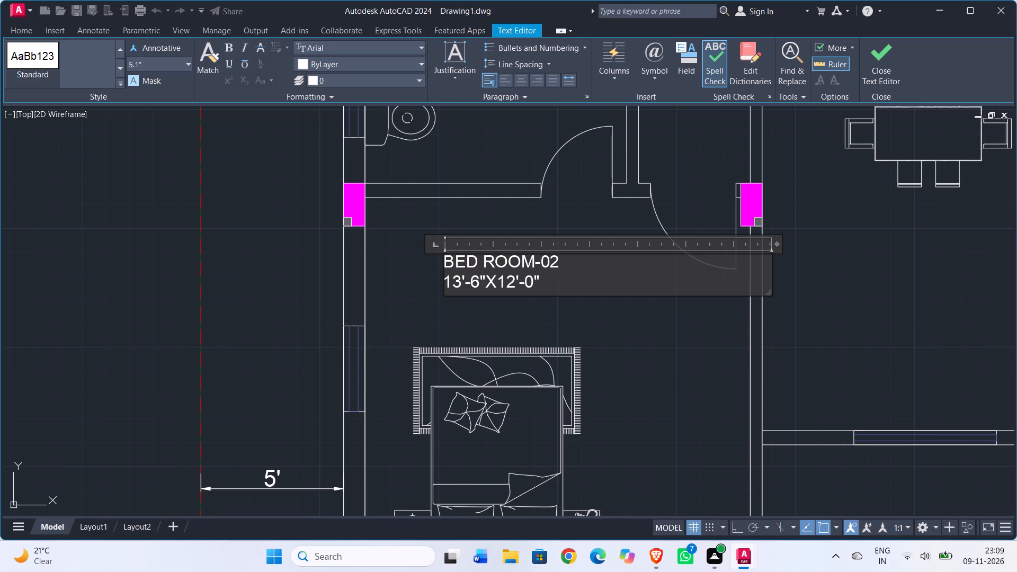
click(558, 260)
key(BackSpace)
key(BackSpace)
text(01)
click(568, 309)
Examine the lower-left flat's bedroom labels and the overall labelling of the floor plan.
scroll(568, 309, down, 2)
middle_drag(568, 309, 580, 409)
scroll(554, 226, up, 2)
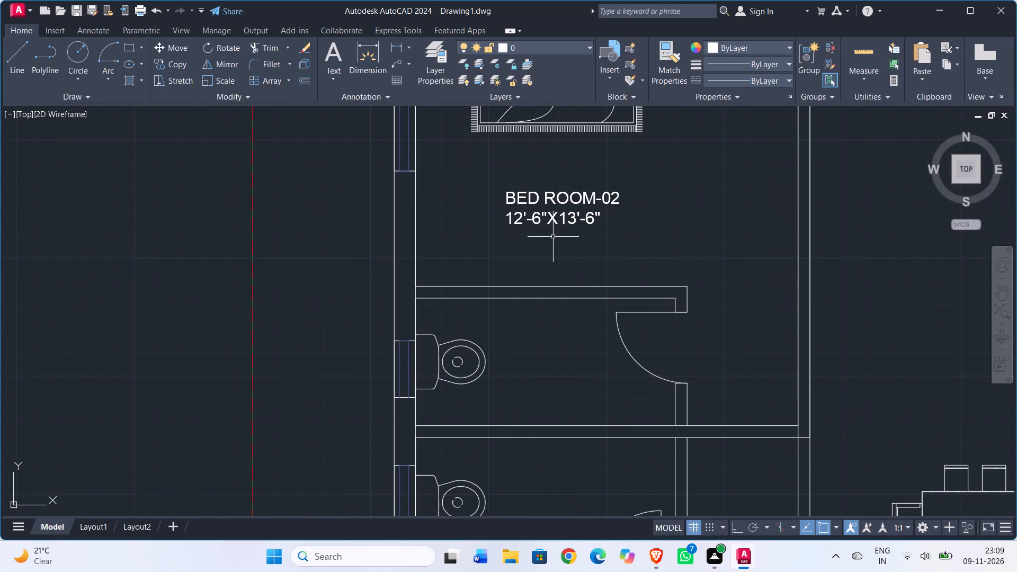
scroll(553, 237, down, 1)
middle_drag(553, 237, 521, 267)
scroll(612, 296, down, 1)
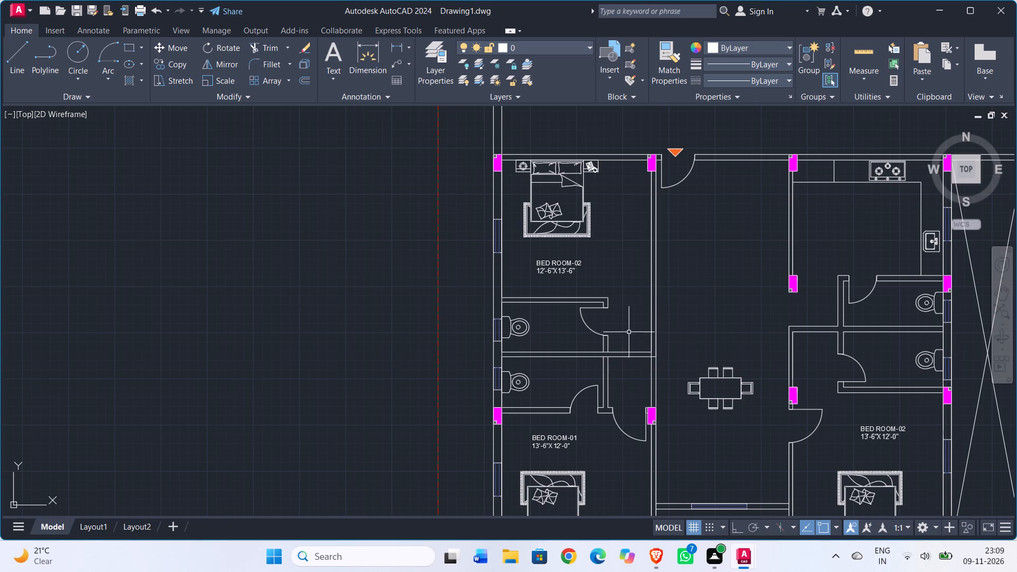
scroll(625, 317, up, 1)
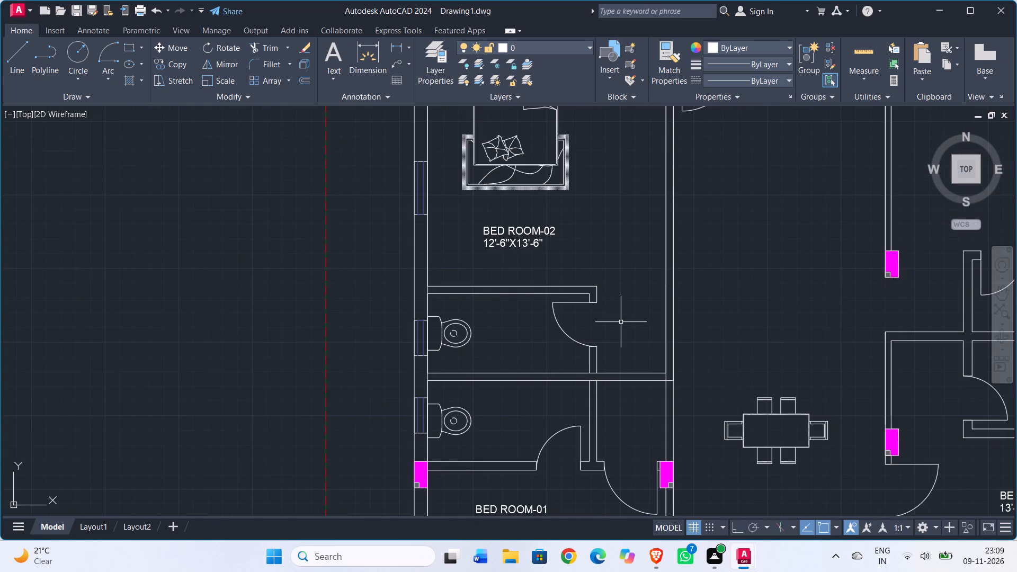
scroll(621, 322, down, 1)
scroll(682, 321, down, 2)
middle_drag(689, 321, 657, 407)
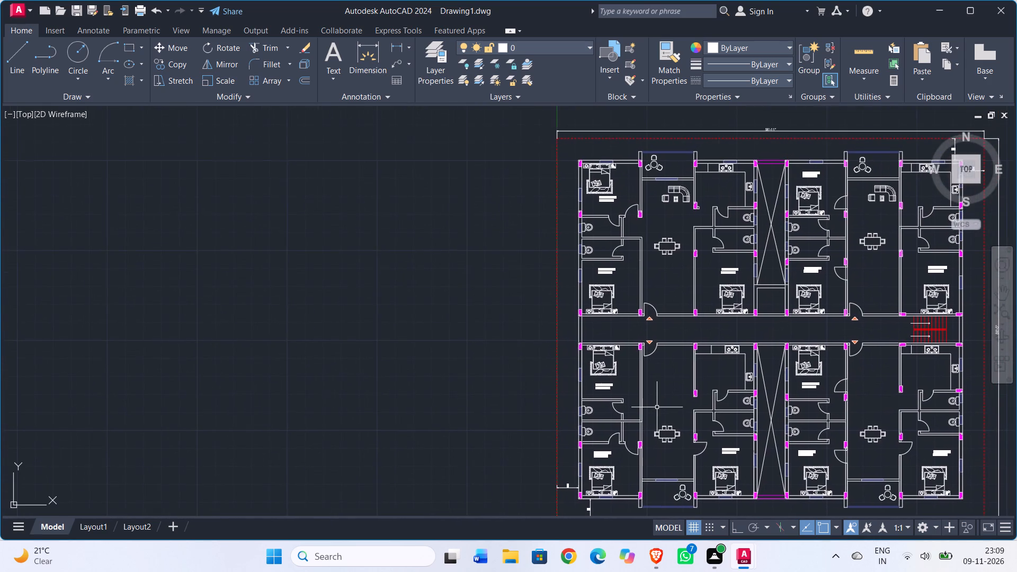
Trim the wall lines out of the door openings of the lower-right flat's upper-left and lower-left bedrooms.
middle_drag(657, 399, 541, 381)
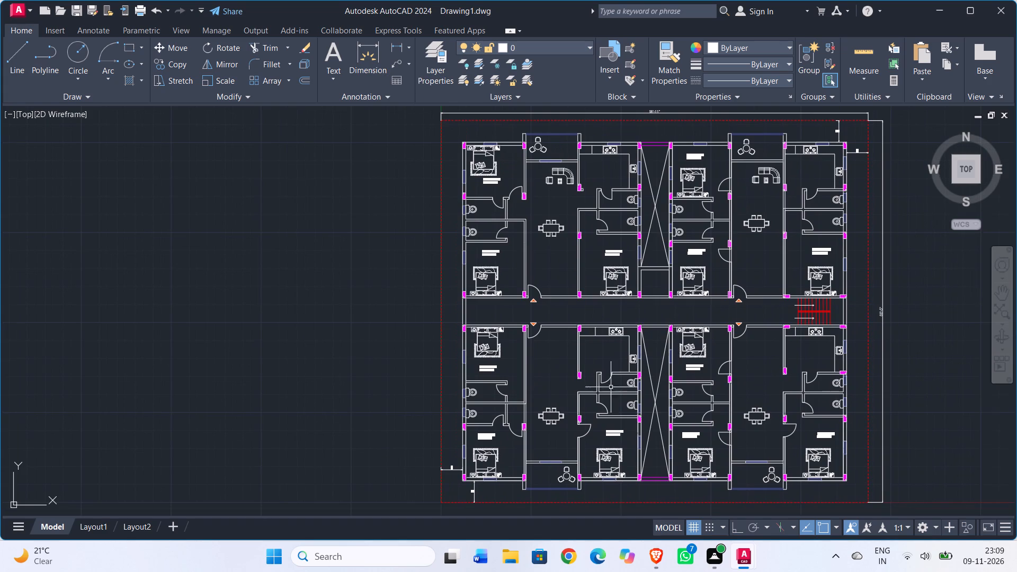
scroll(712, 393, up, 3)
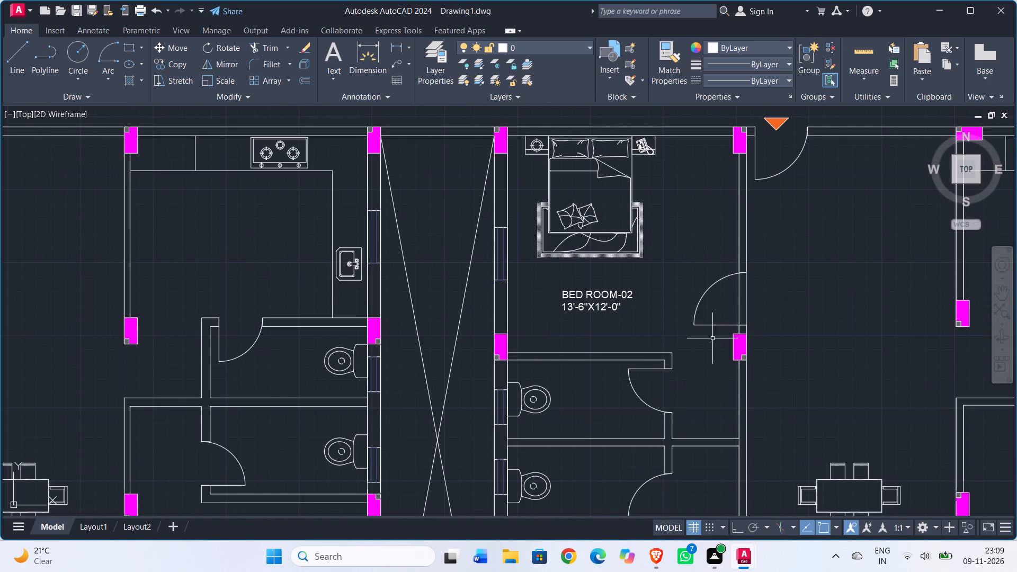
text(TR)
key(Return)
drag(726, 303, 735, 302)
click(800, 307)
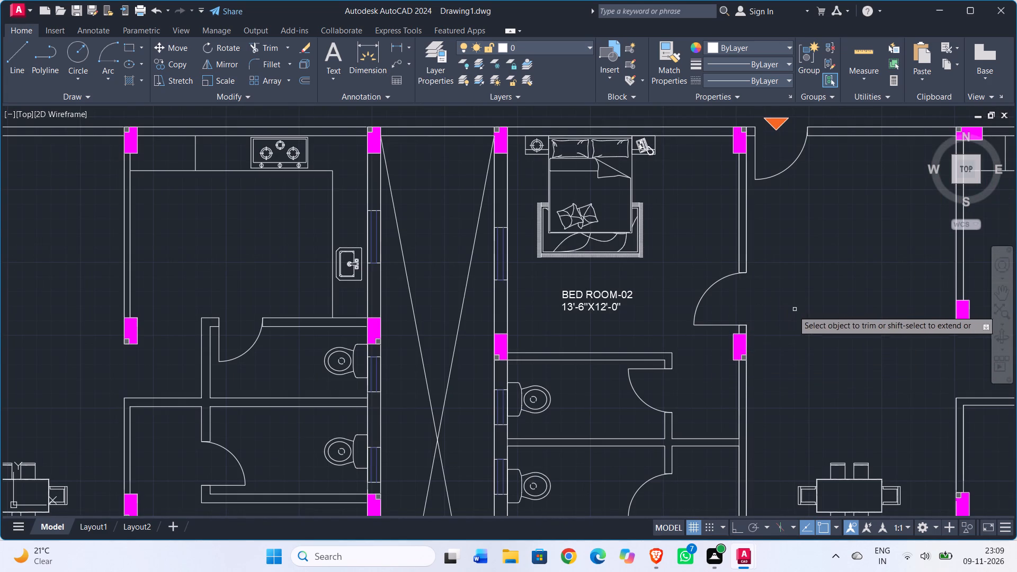
scroll(783, 320, down, 1)
middle_drag(783, 320, 654, 251)
click(622, 421)
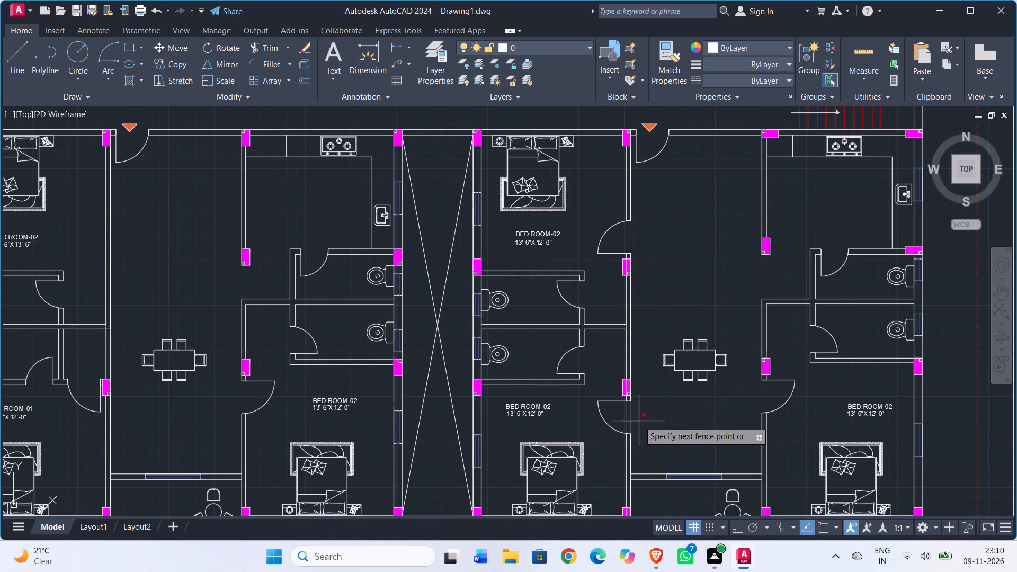
click(641, 421)
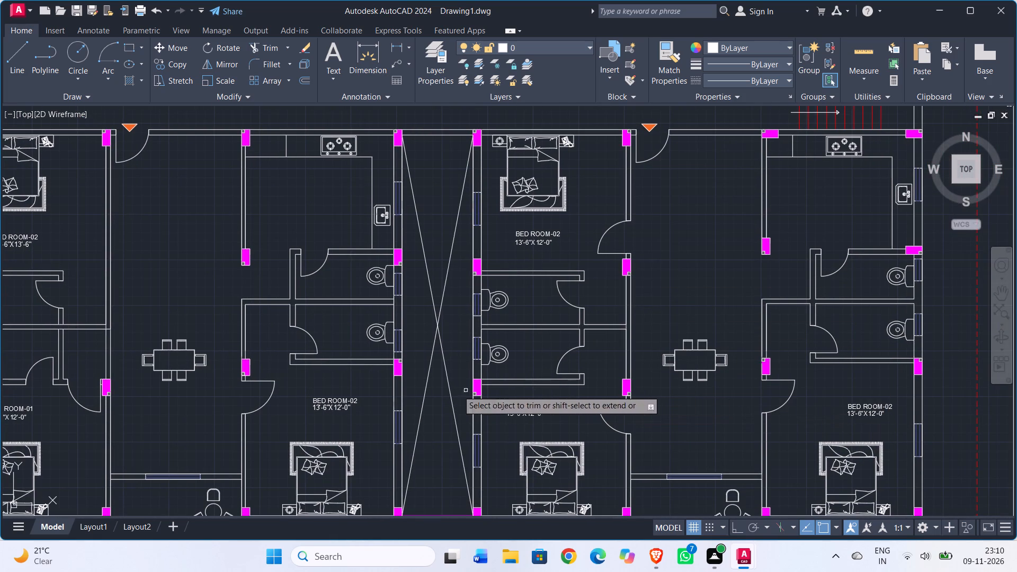
Examine the walls, door openings and columns around the lower-left flat's BED ROOM-01, BED ROOM-02 and the toilets between them.
middle_drag(195, 302, 648, 270)
scroll(469, 280, up, 1)
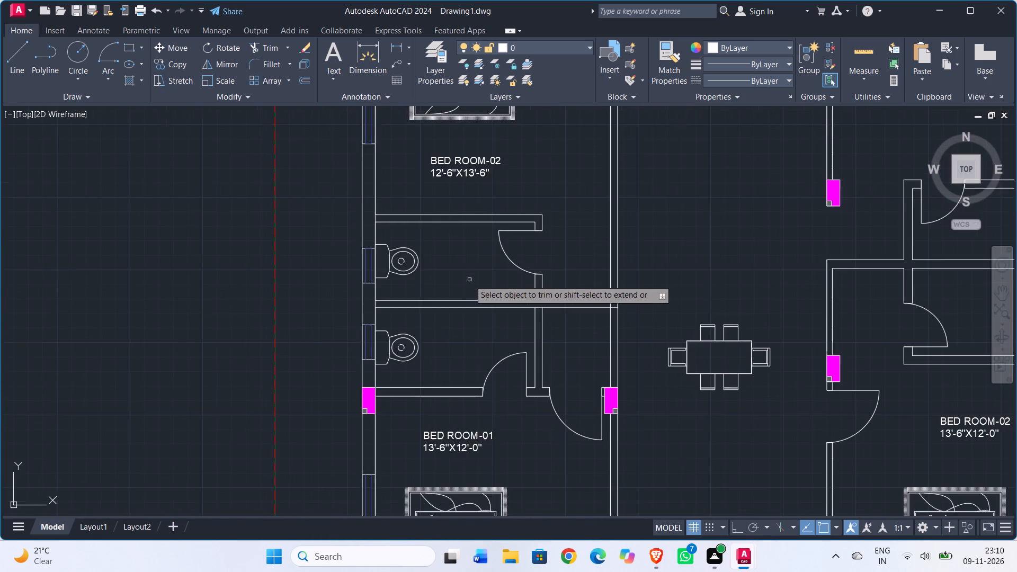
scroll(469, 280, down, 1)
middle_drag(469, 280, 445, 352)
key(Escape)
scroll(506, 306, up, 2)
scroll(526, 348, down, 1)
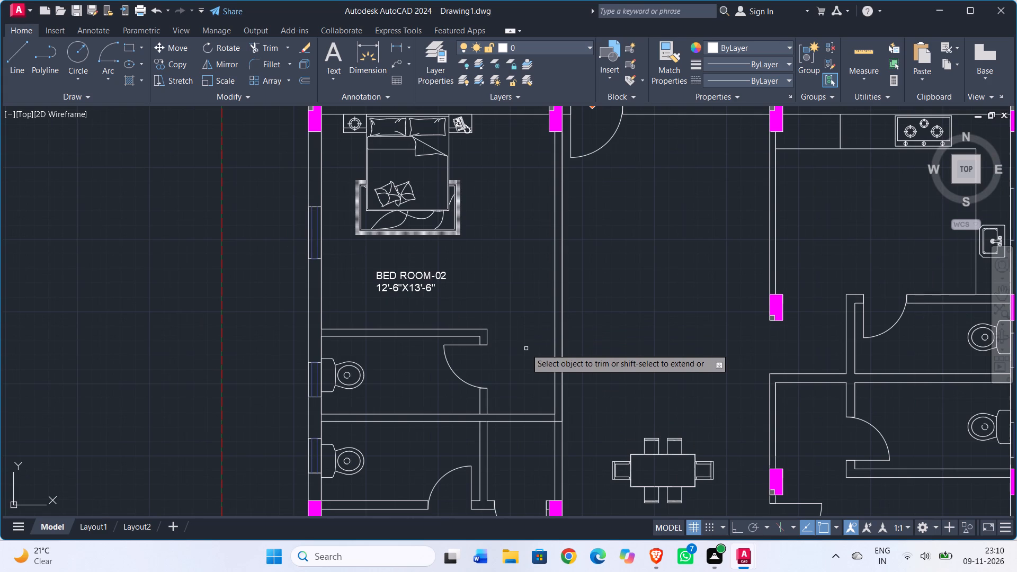
scroll(404, 383, down, 1)
middle_drag(404, 383, 429, 290)
scroll(362, 381, up, 2)
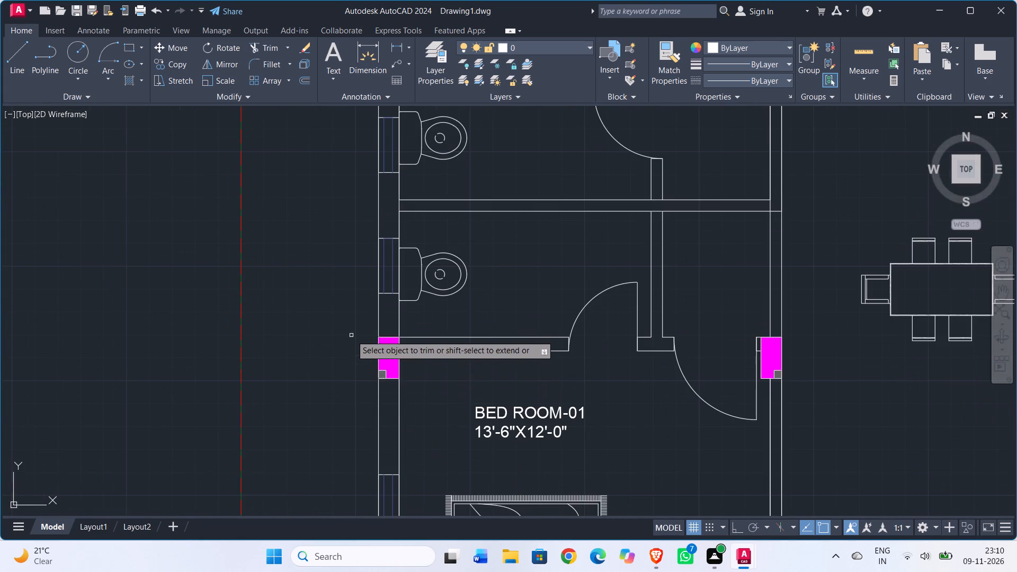
drag(353, 325, 356, 334)
key(Escape)
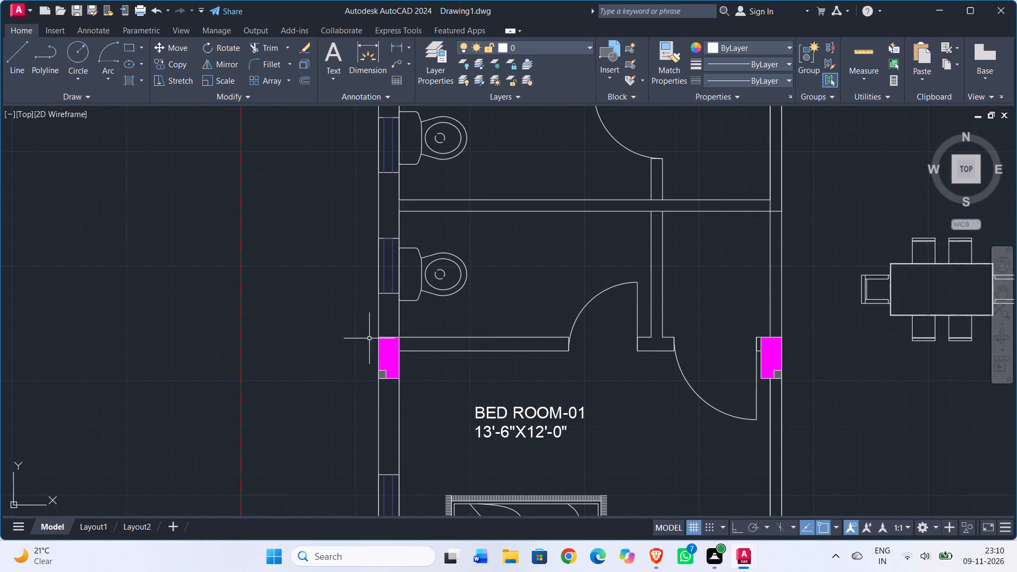
Copy the outer-wall column beside BED ROOM-01 in the lower-left flat up to the wall between BED ROOM-02 and the upper toilet.
drag(367, 324, 369, 345)
click(448, 400)
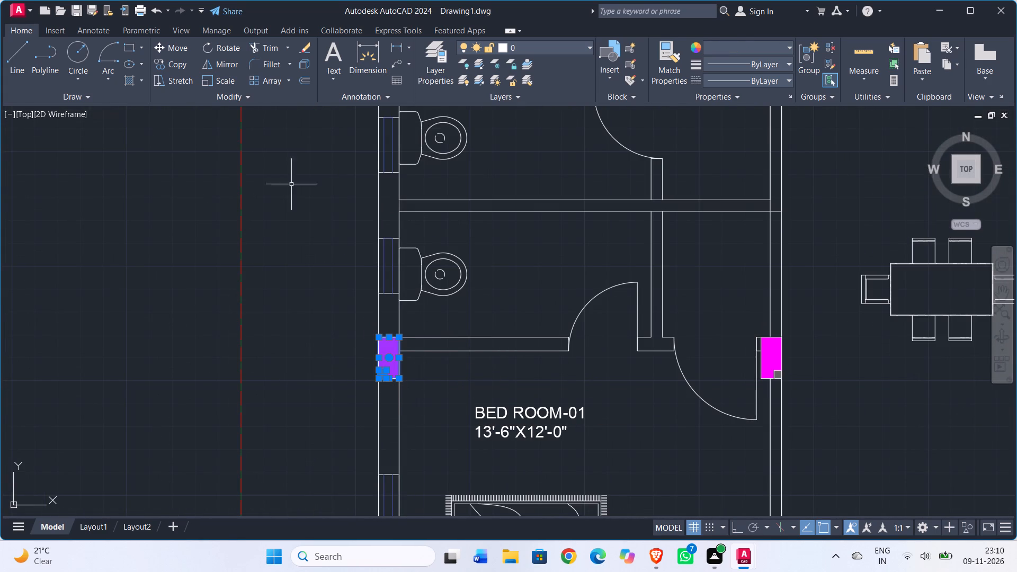
click(177, 61)
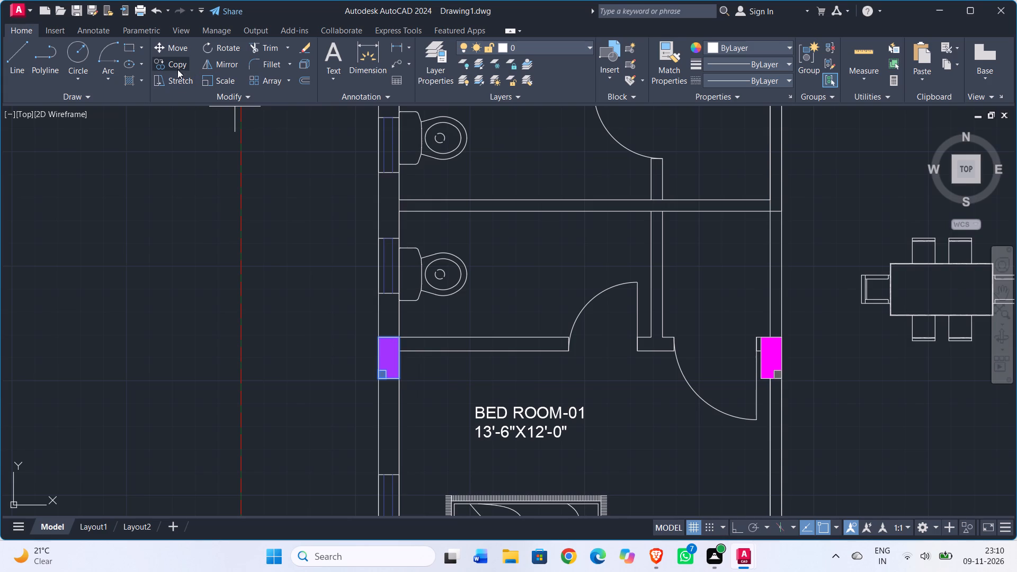
key(F17)
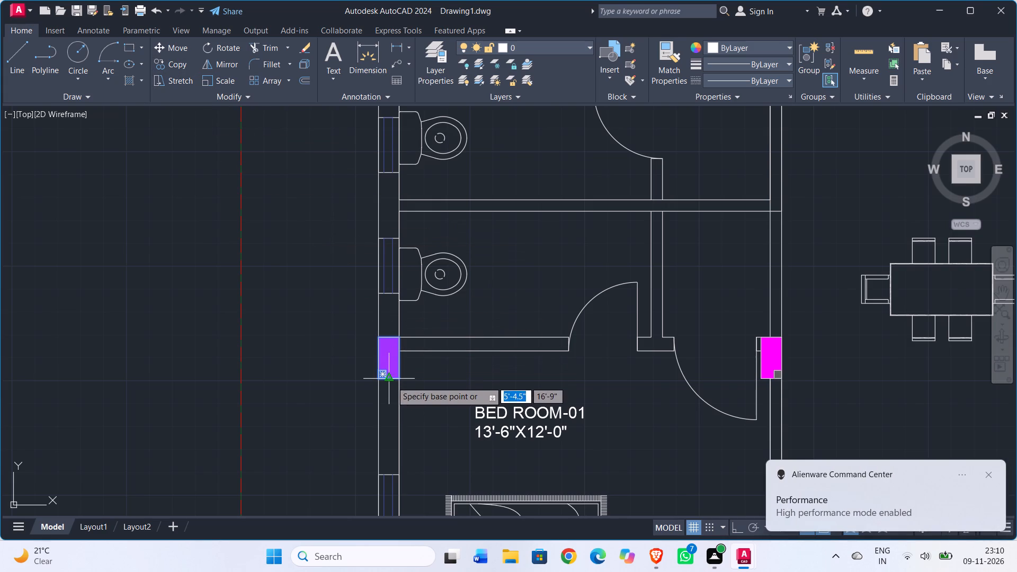
drag(391, 381, 393, 375)
scroll(408, 269, down, 2)
middle_drag(408, 263, 382, 376)
scroll(382, 301, up, 3)
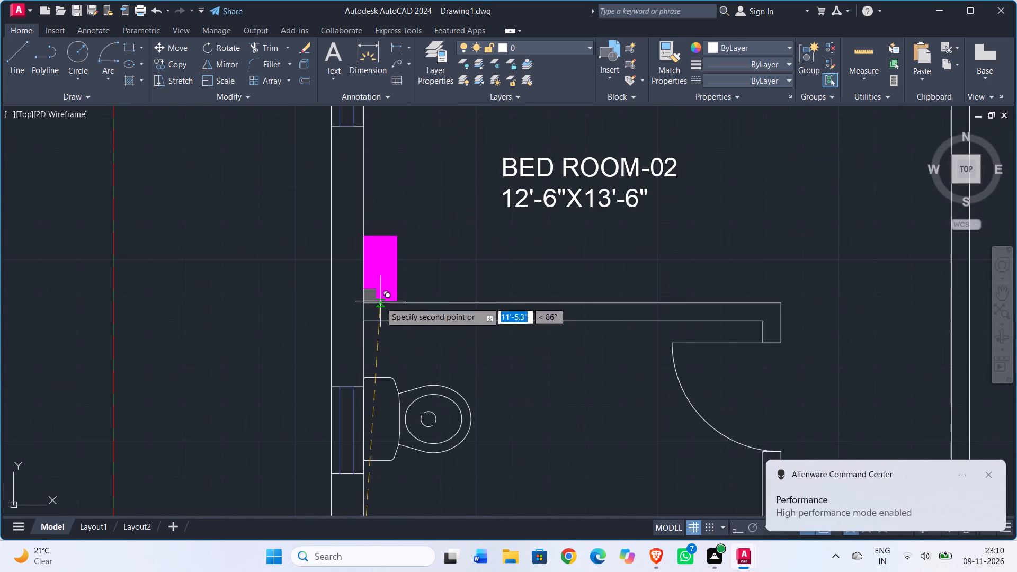
click(347, 320)
scroll(352, 321, up, 3)
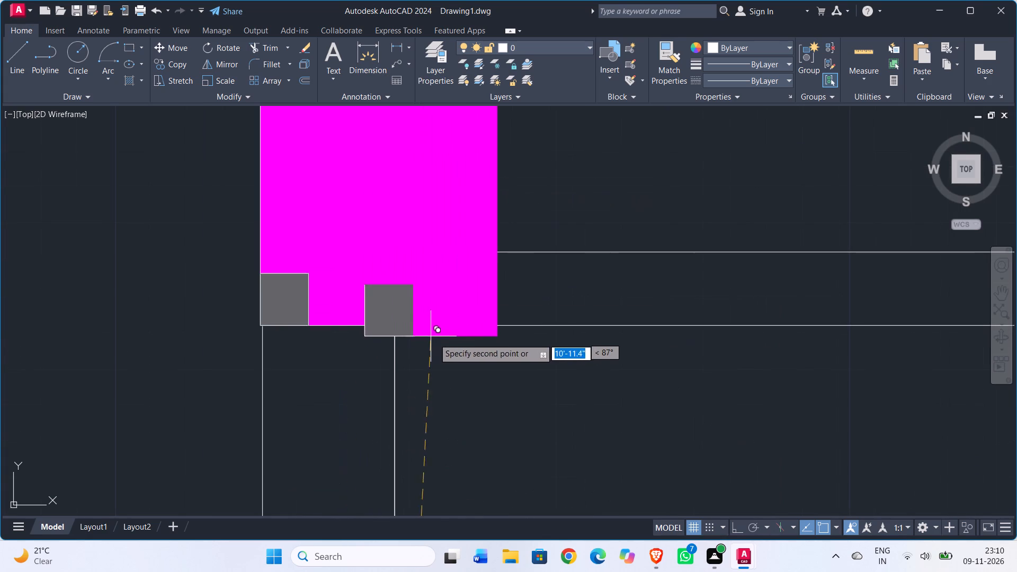
key(Escape)
Move the copied outer-wall column about 0.2" to the right, snapping its lower-right corner onto the toilet wall corner.
scroll(529, 394, down, 1)
middle_drag(527, 396, 472, 429)
drag(288, 199, 288, 202)
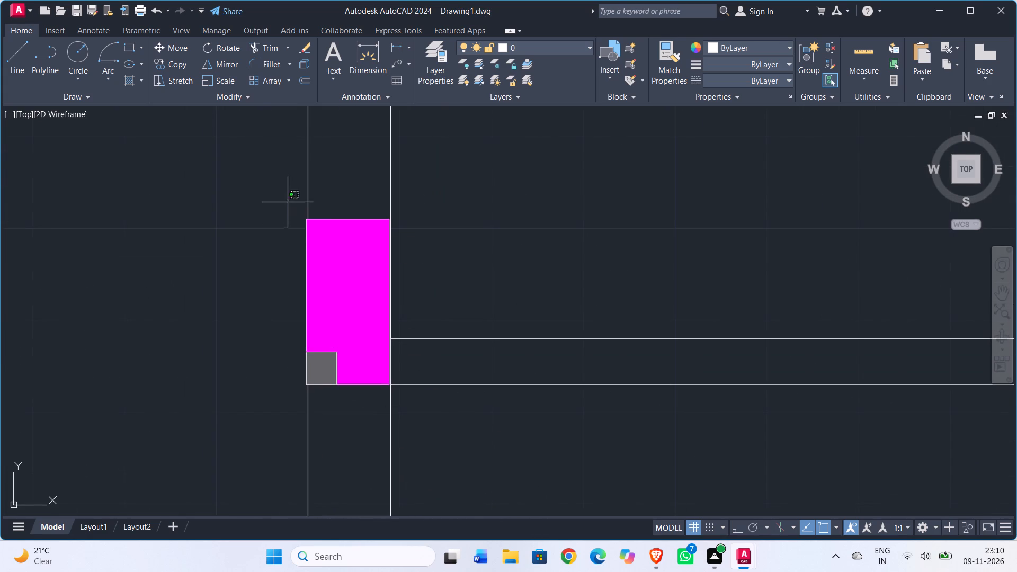
drag(288, 202, 290, 224)
click(425, 422)
click(183, 45)
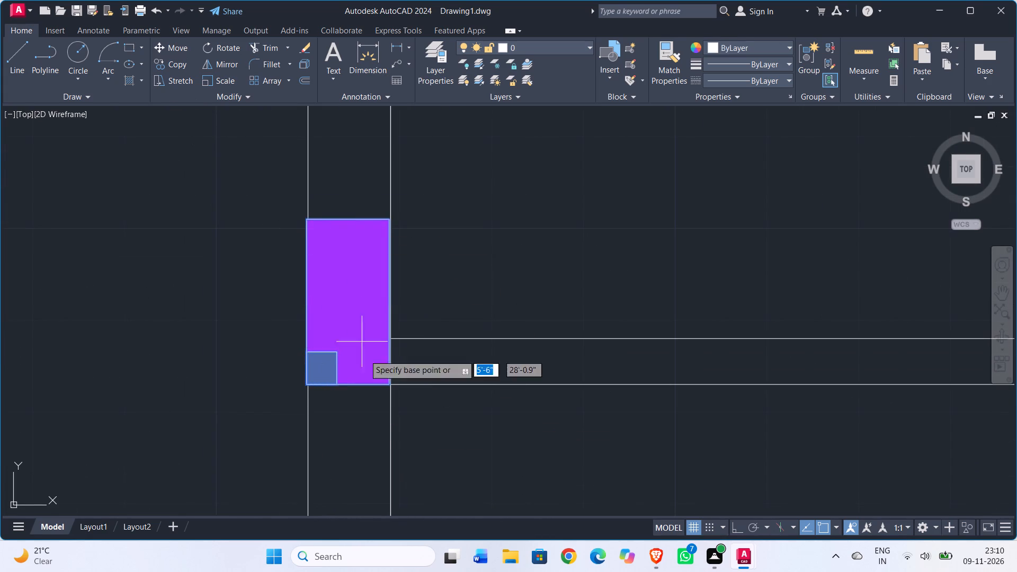
scroll(376, 417, up, 3)
click(419, 284)
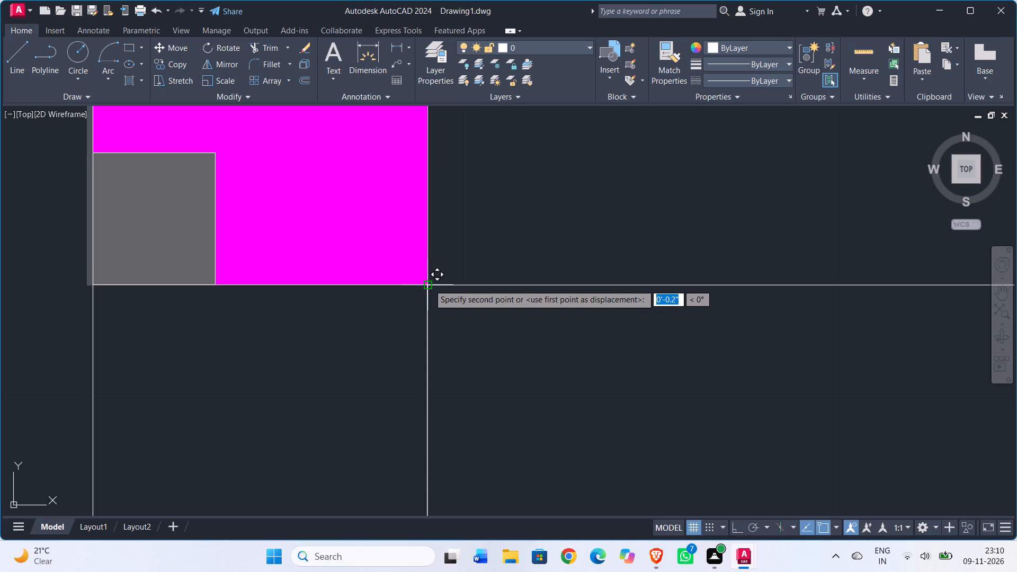
click(430, 284)
Copy the column beside BED ROOM-01's door about 11' up the inner wall, level with the upper toilet's wall.
scroll(490, 368, down, 5)
middle_drag(545, 390, 169, 296)
scroll(312, 308, down, 2)
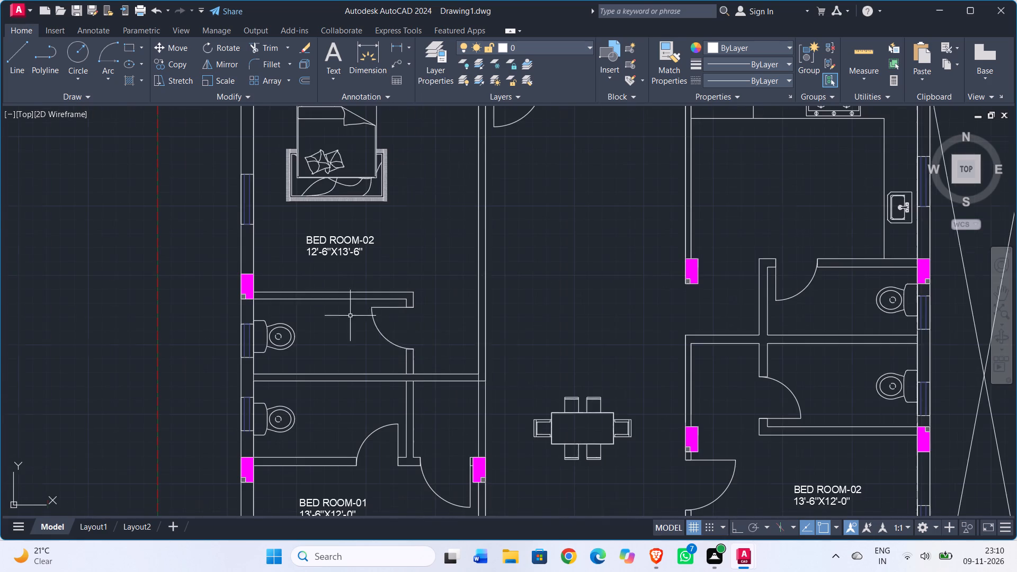
scroll(454, 464, up, 1)
middle_drag(449, 440, 417, 240)
scroll(436, 237, up, 2)
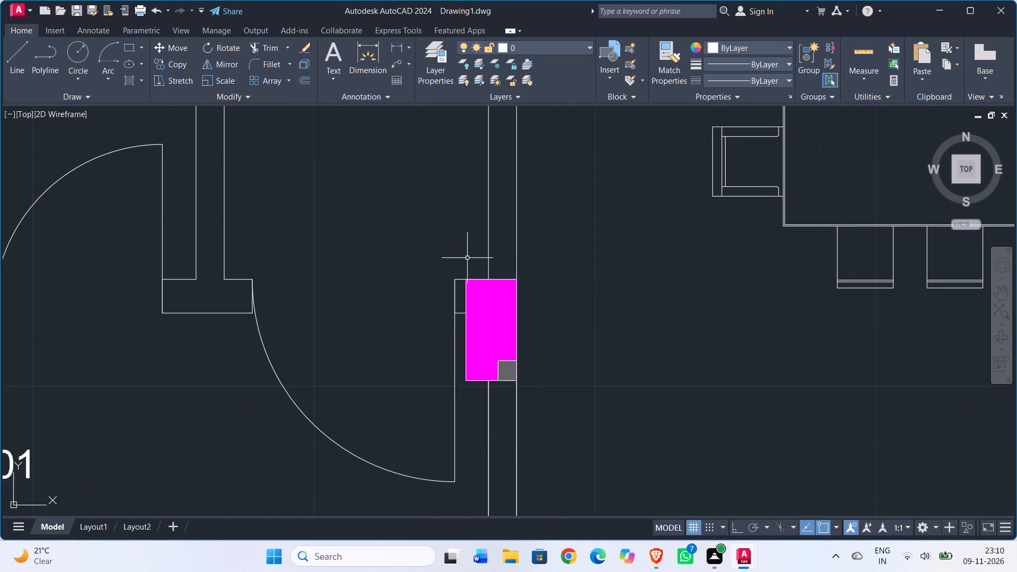
drag(467, 260, 467, 270)
click(538, 402)
drag(538, 267, 530, 269)
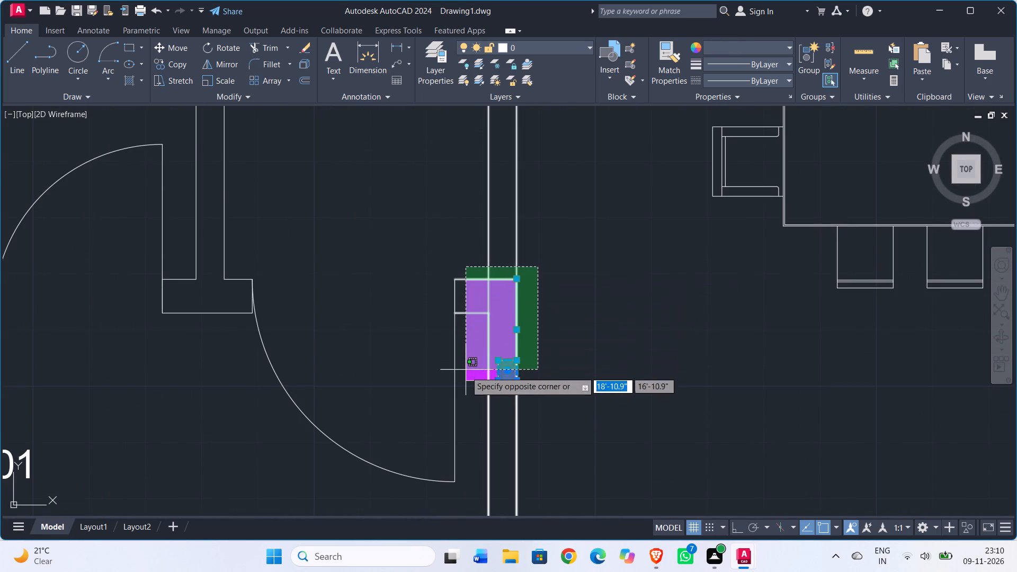
key(Escape)
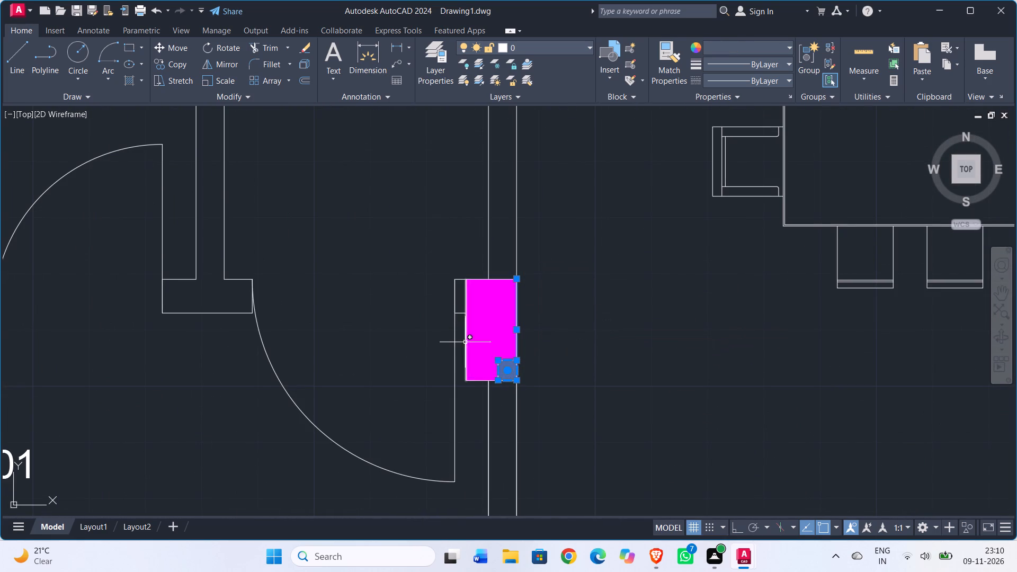
click(475, 341)
click(467, 342)
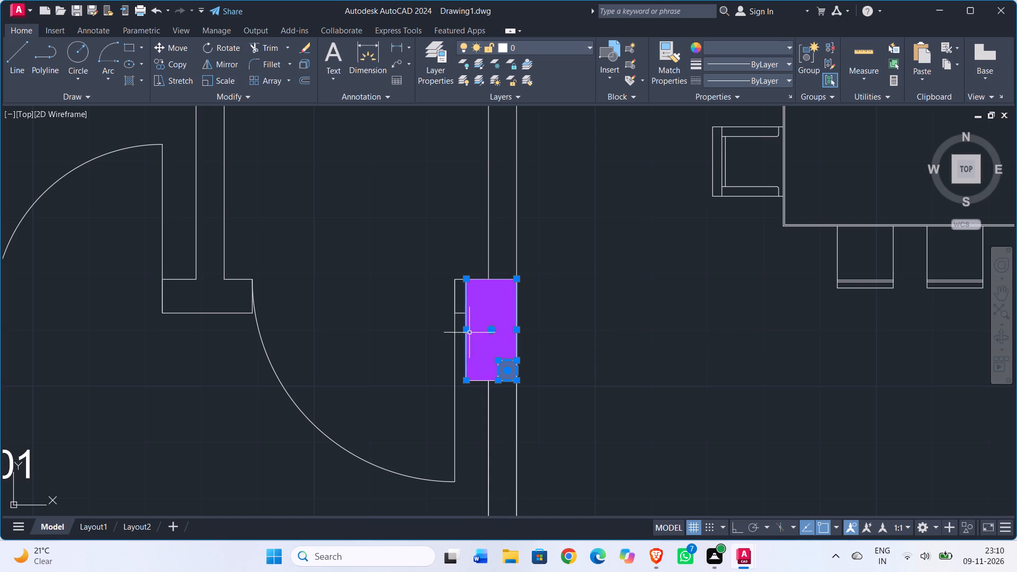
click(477, 280)
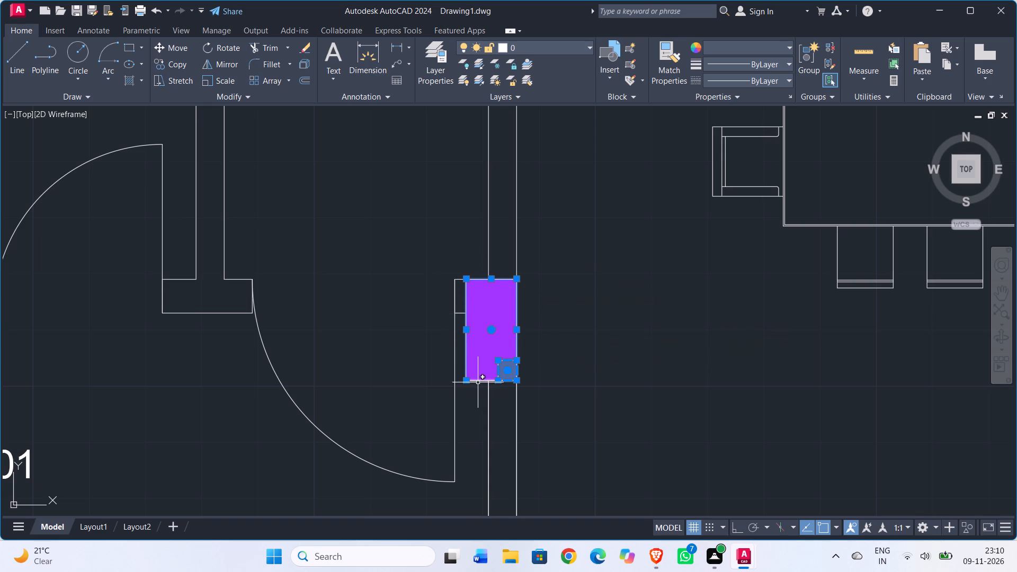
click(478, 380)
drag(182, 64, 190, 68)
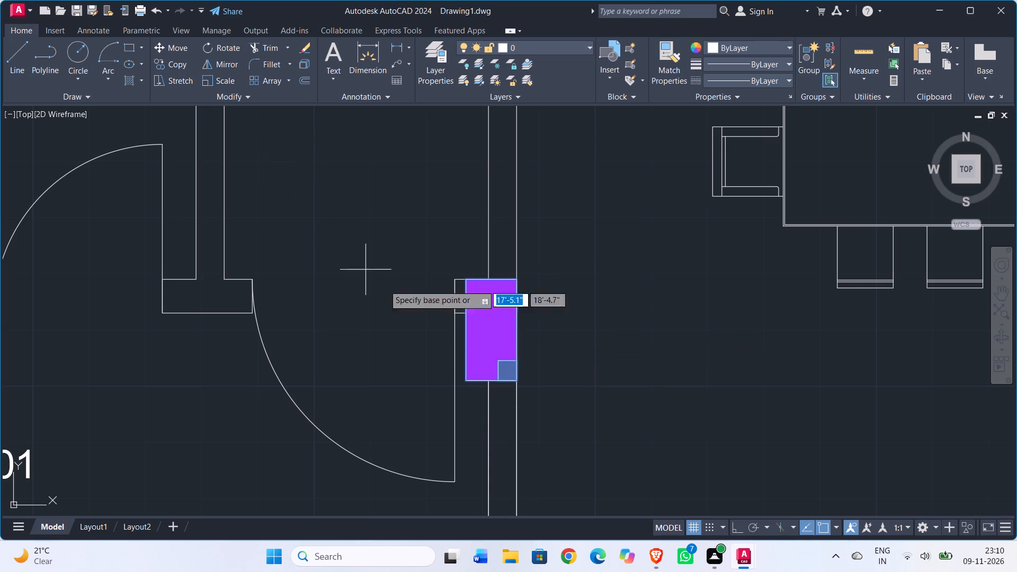
scroll(554, 308, down, 1)
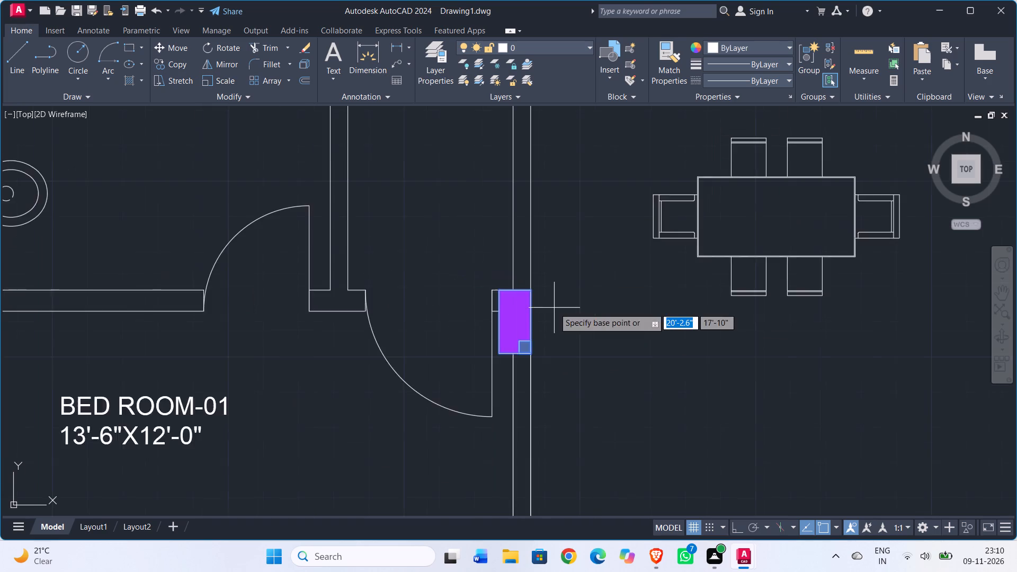
middle_drag(554, 308, 537, 425)
scroll(539, 415, down, 1)
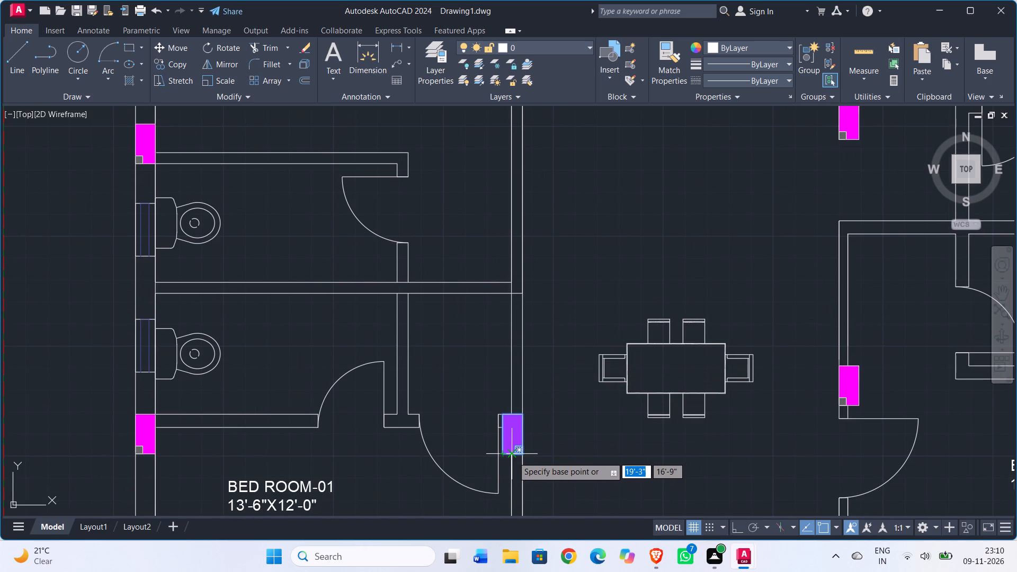
scroll(516, 458, up, 2)
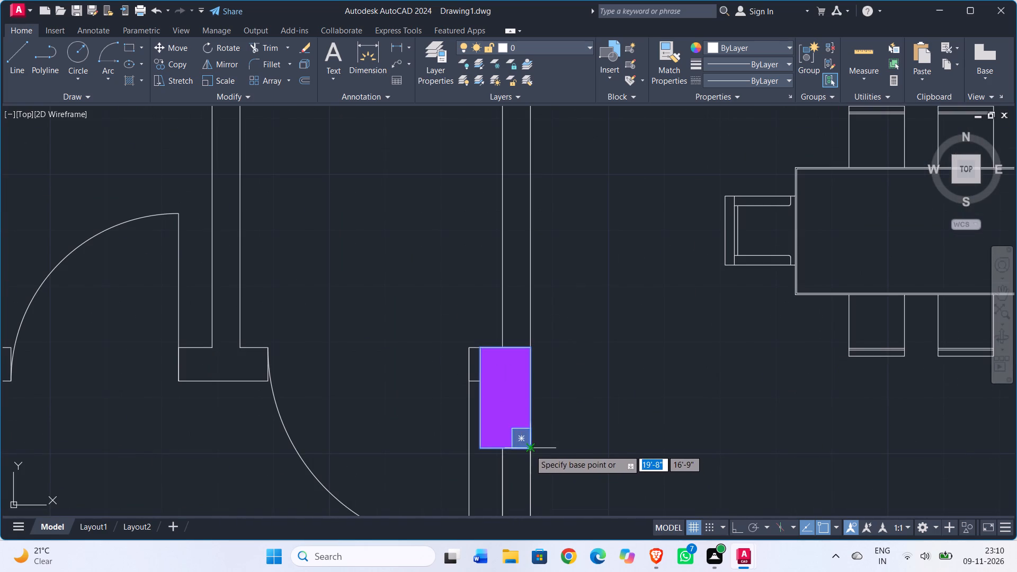
click(530, 449)
scroll(560, 231, down, 3)
middle_drag(554, 257, 499, 431)
scroll(445, 316, up, 2)
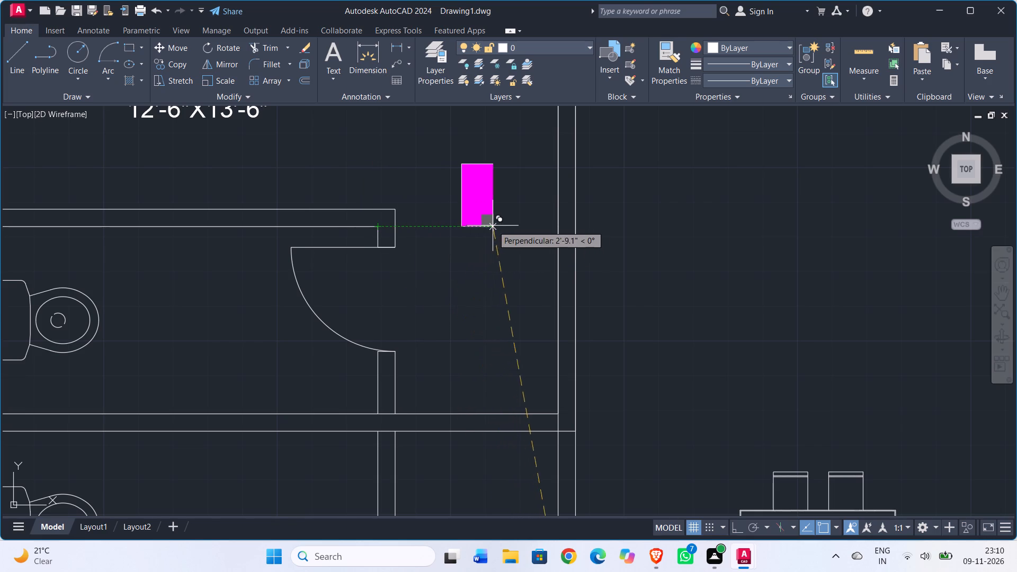
click(576, 226)
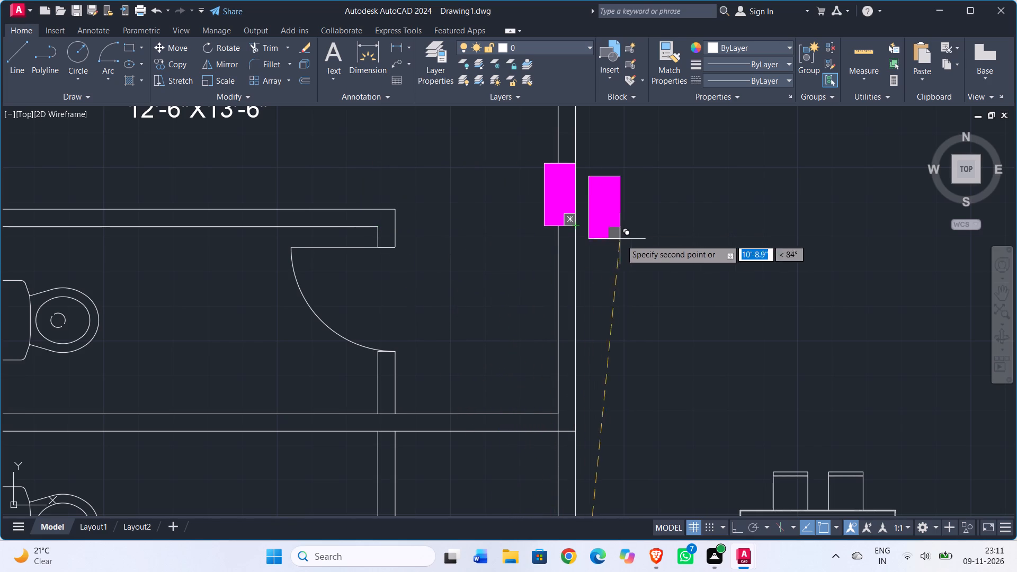
scroll(652, 271, down, 2)
key(Escape)
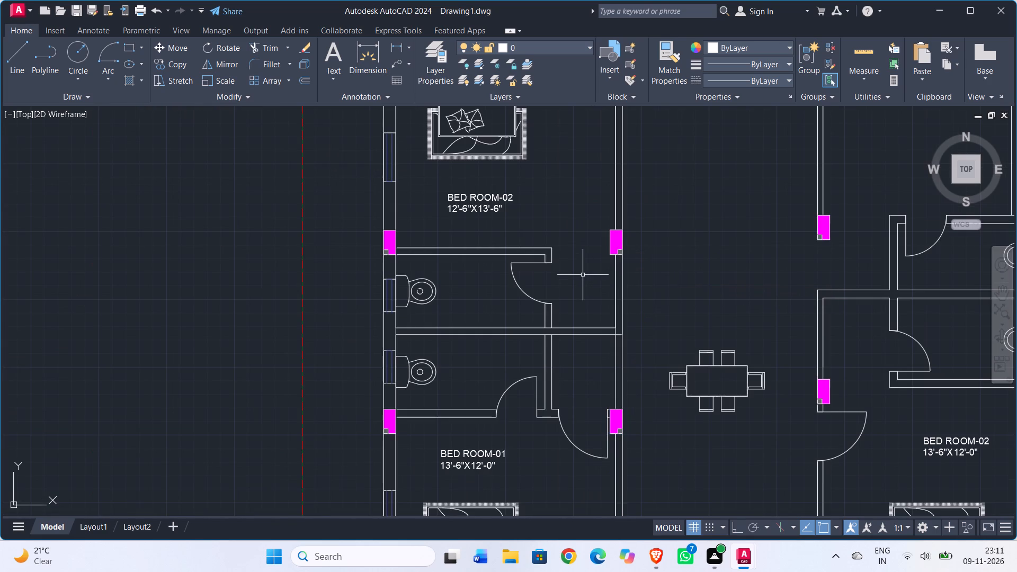
Draw a line about 4'-9" long from the upper toilet wall's inner corner to the new inner-wall column's lower-right corner.
scroll(583, 275, down, 1)
scroll(565, 267, up, 2)
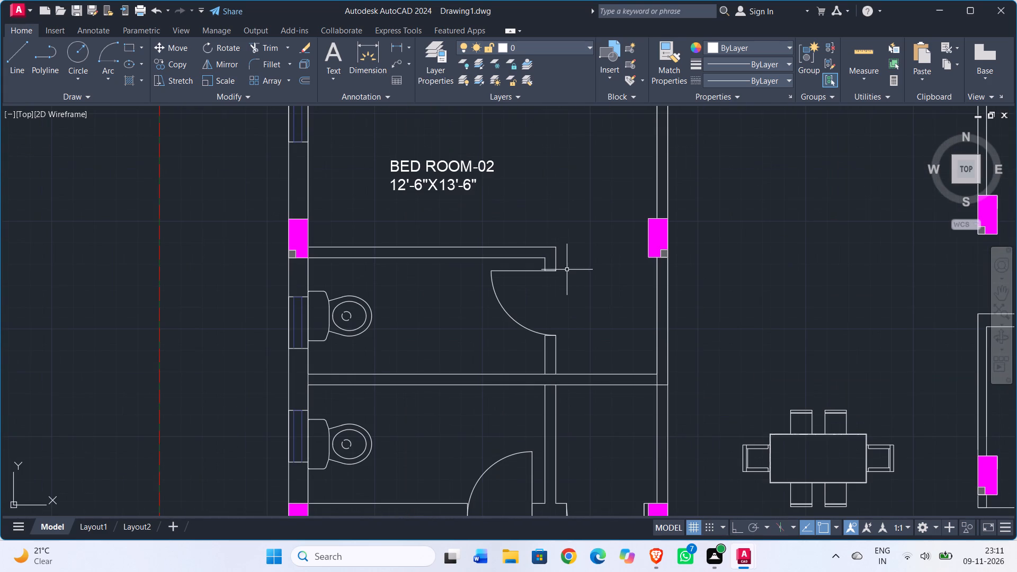
scroll(566, 271, up, 1)
key(l)
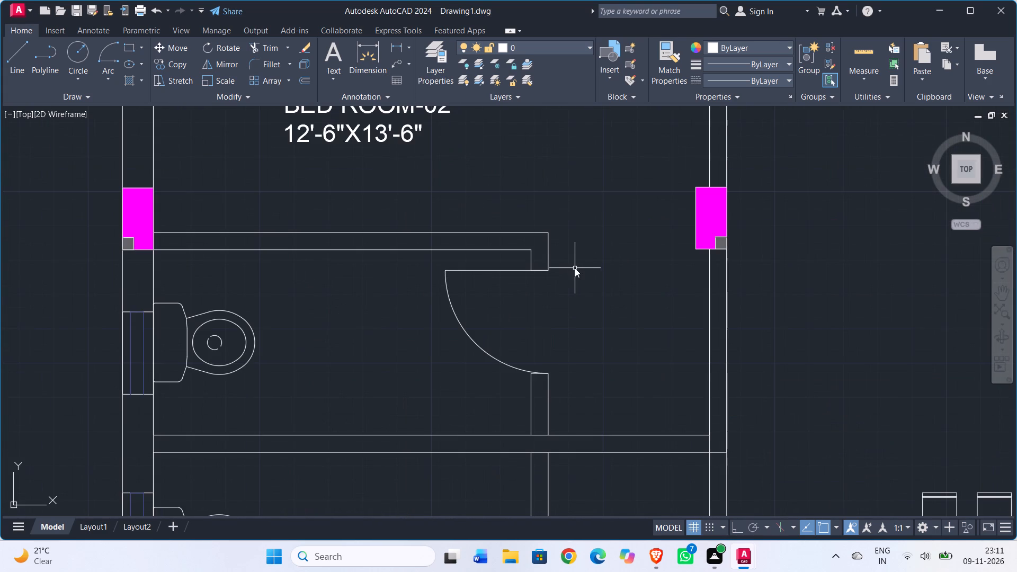
key(Return)
drag(529, 251, 546, 251)
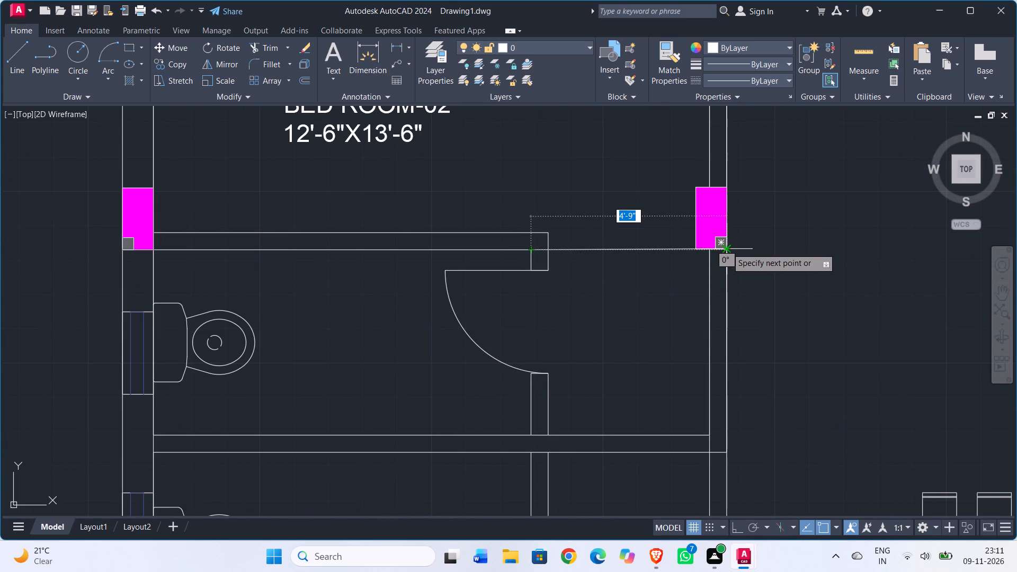
click(727, 248)
key(Escape)
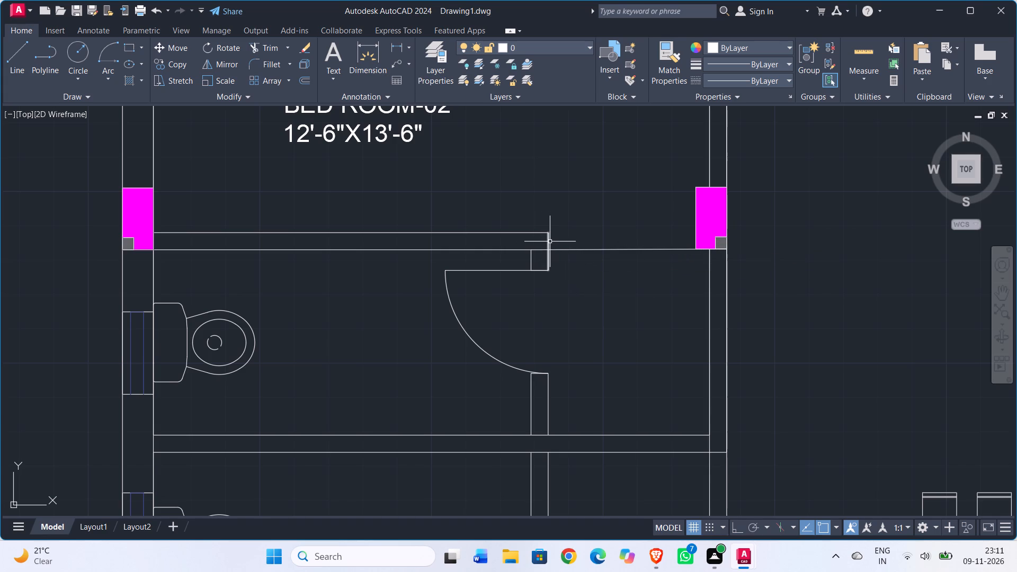
Offset the end line of the wall between BED ROOM-02 and the upper toilet 6" to the right.
text(OFF)
key(Return)
text(6")
key(Return)
drag(549, 242, 564, 242)
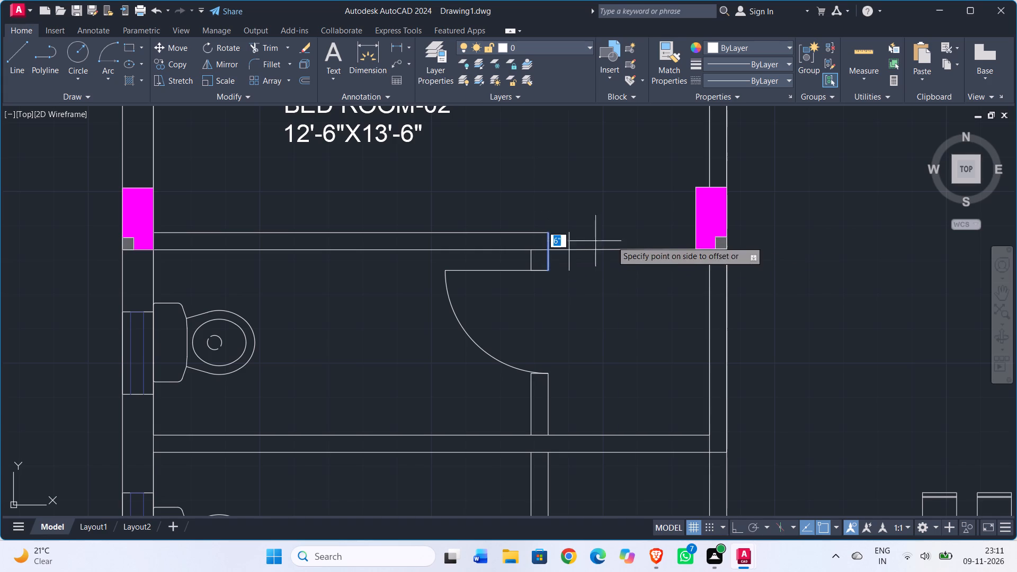
click(613, 241)
key(Escape)
Offset the new jamb line 3' to the right to mark BED ROOM-02's door opening.
text(OFF)
key(Return)
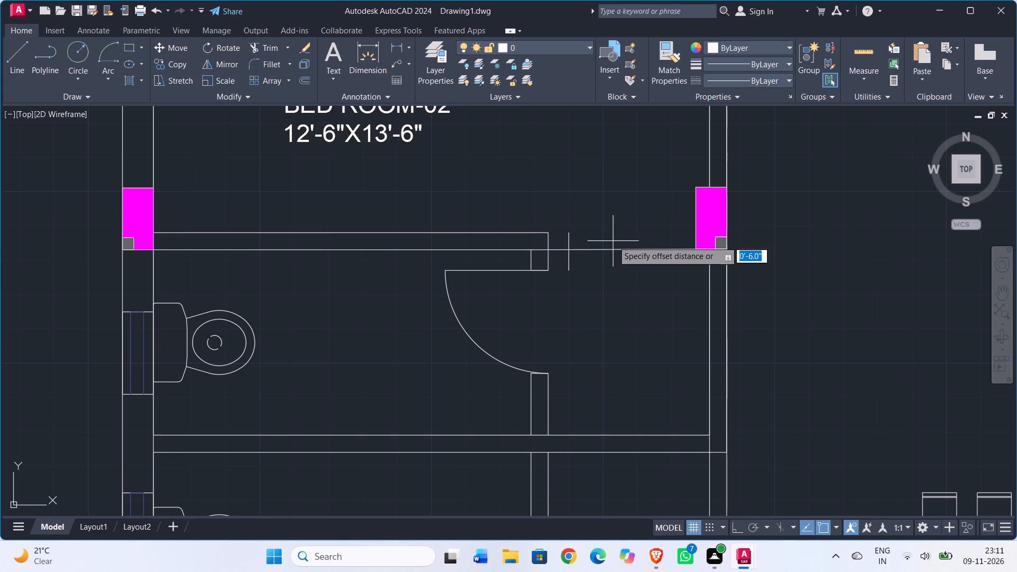
text(3')
key(Return)
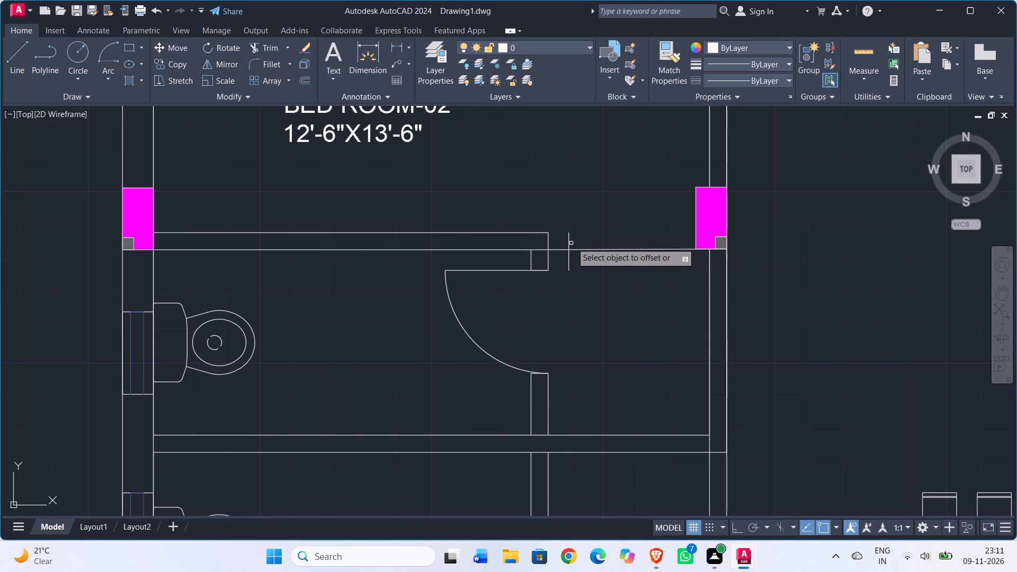
click(570, 242)
click(623, 241)
key(Escape)
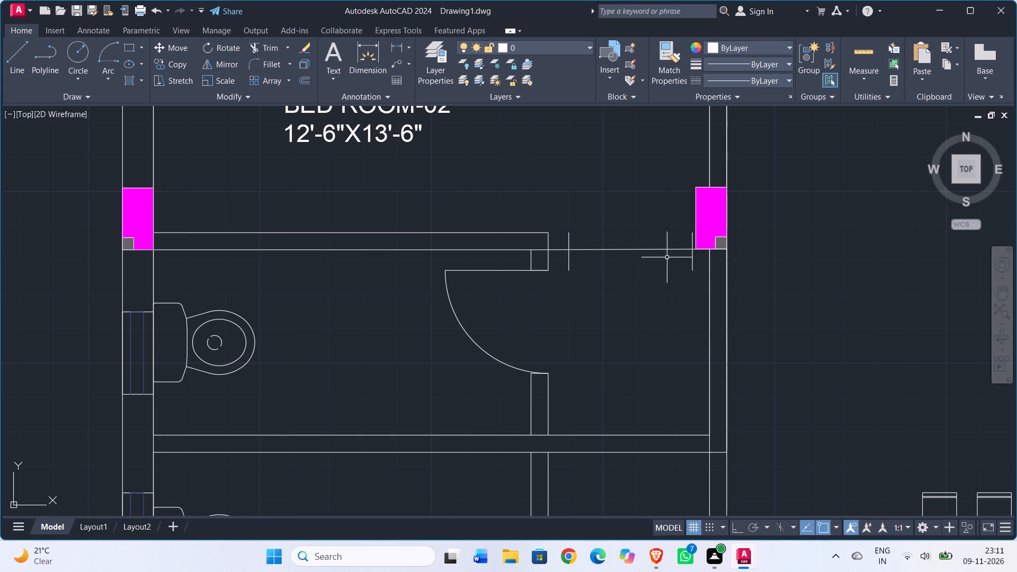
Draw a line continuing the toilet wall's upper face from its end corner across the opening to the inner-wall column.
key(l)
key(Return)
drag(550, 236, 561, 237)
click(698, 231)
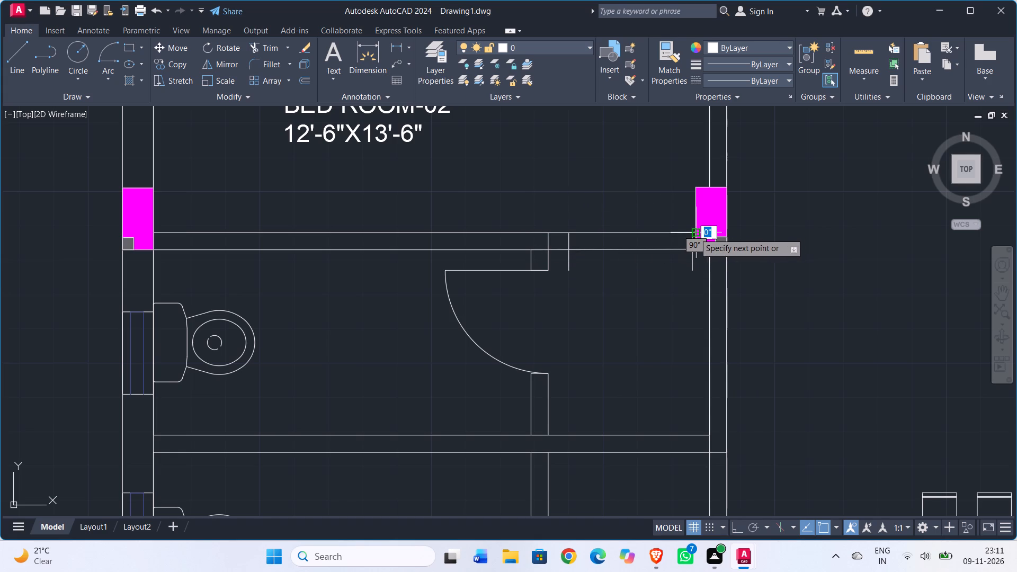
key(Escape)
Trim the jamb line tails, the wall lines across the 3' door opening, and the leftover lines where the toilet walls meet.
scroll(618, 247, up, 1)
text(TR)
key(Return)
drag(527, 267, 534, 270)
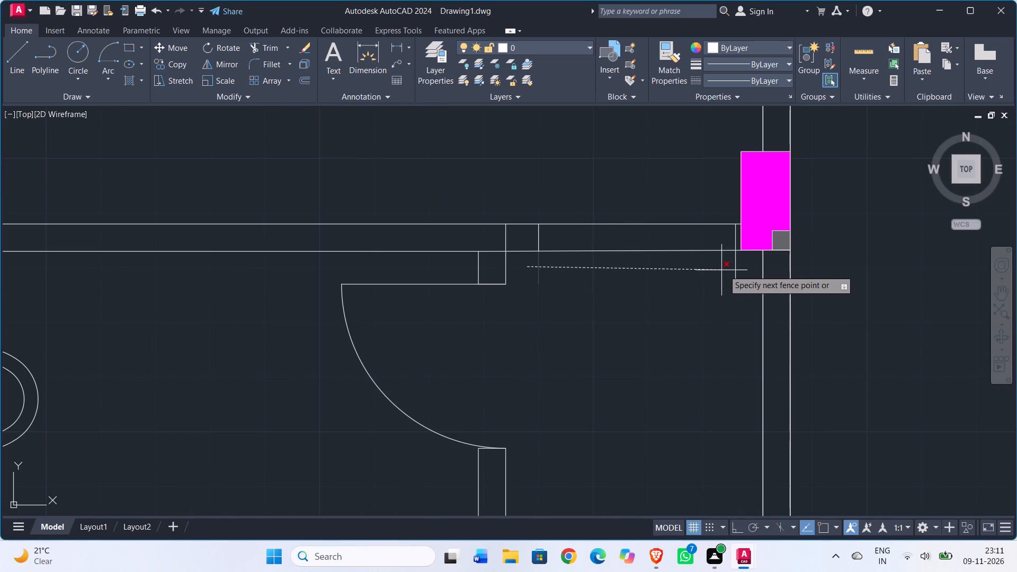
click(737, 269)
drag(611, 266, 611, 262)
click(609, 205)
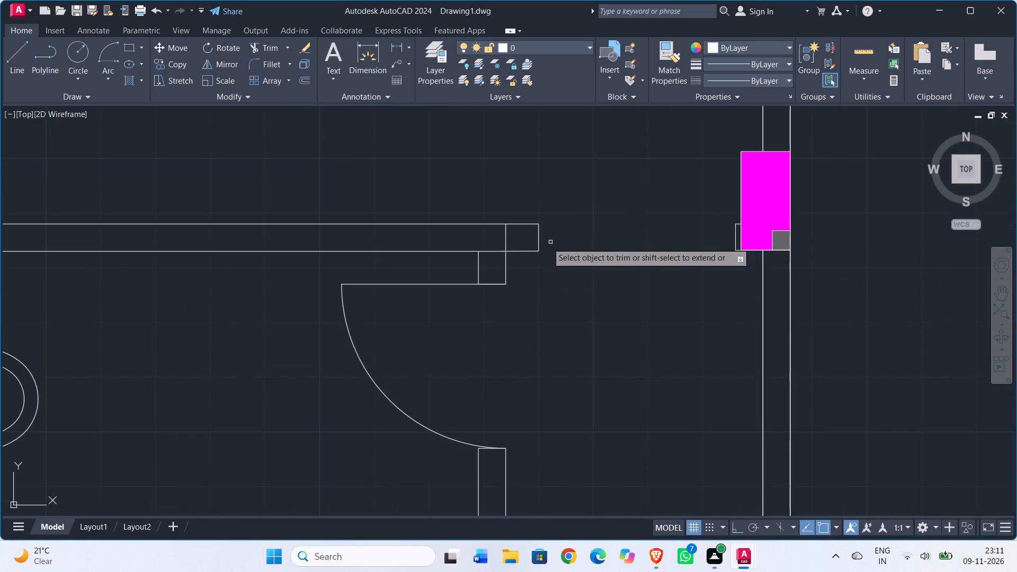
click(507, 235)
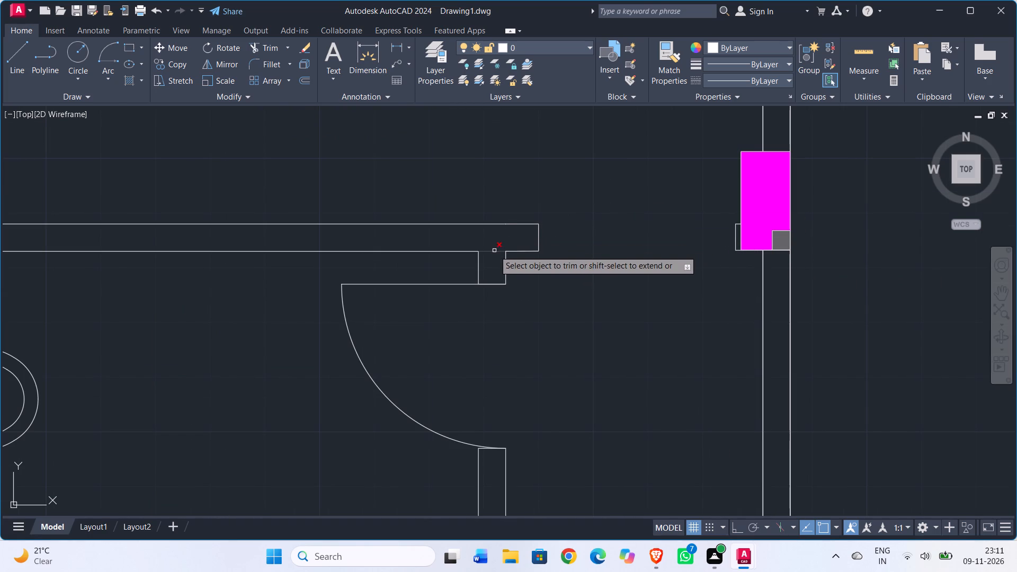
click(494, 251)
key(Escape)
Draw a 3' door leaf line upward from the lower corner of the jamb beside the inner-wall column.
scroll(591, 313, down, 1)
middle_drag(591, 313, 561, 323)
key(l)
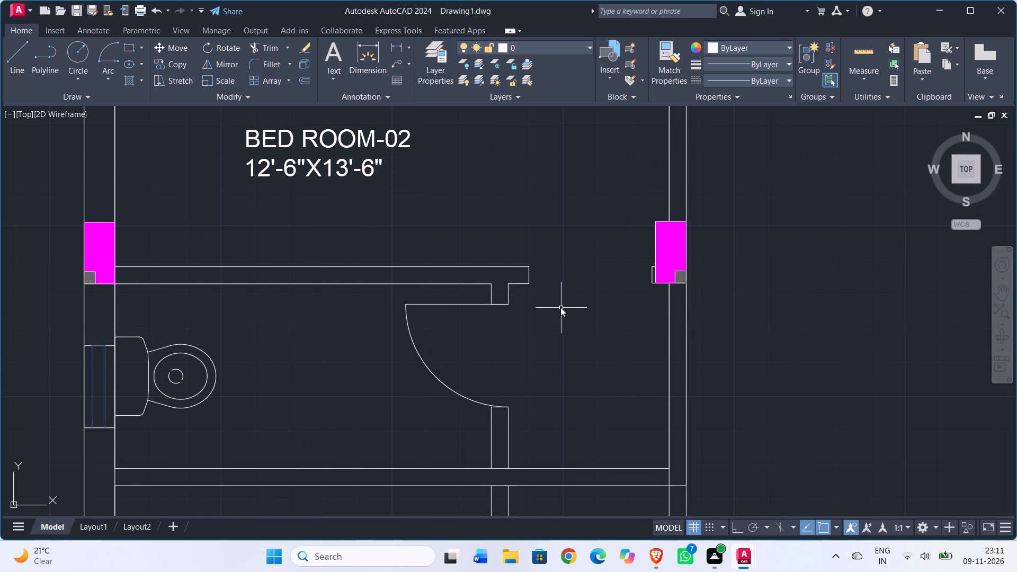
key(Return)
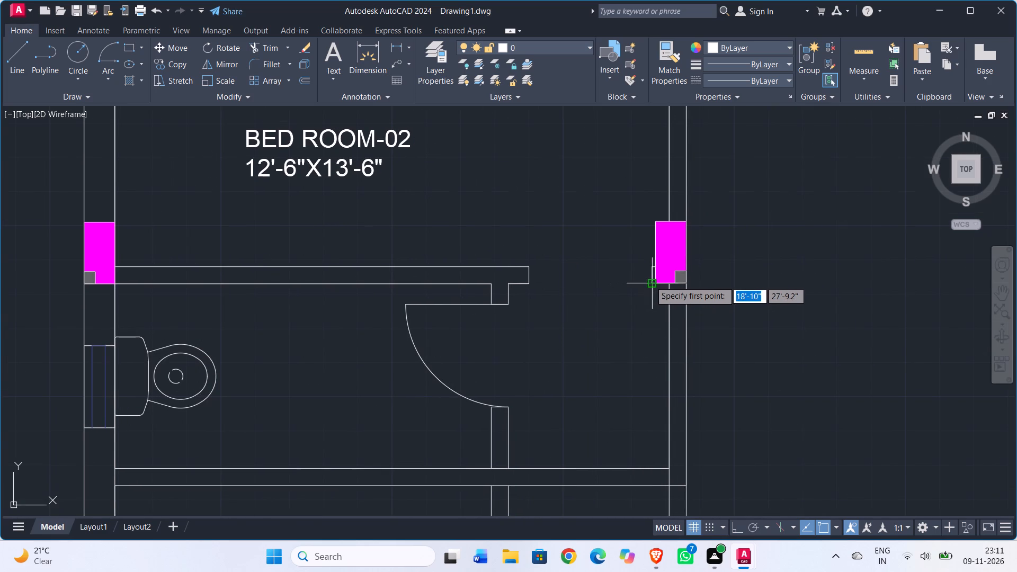
drag(650, 281, 648, 265)
text(3')
key(Return)
key(Escape)
Draw BED ROOM-02's door swing arc from the leaf's top end, centred on its lower end, to the opposite jamb.
drag(110, 55, 131, 59)
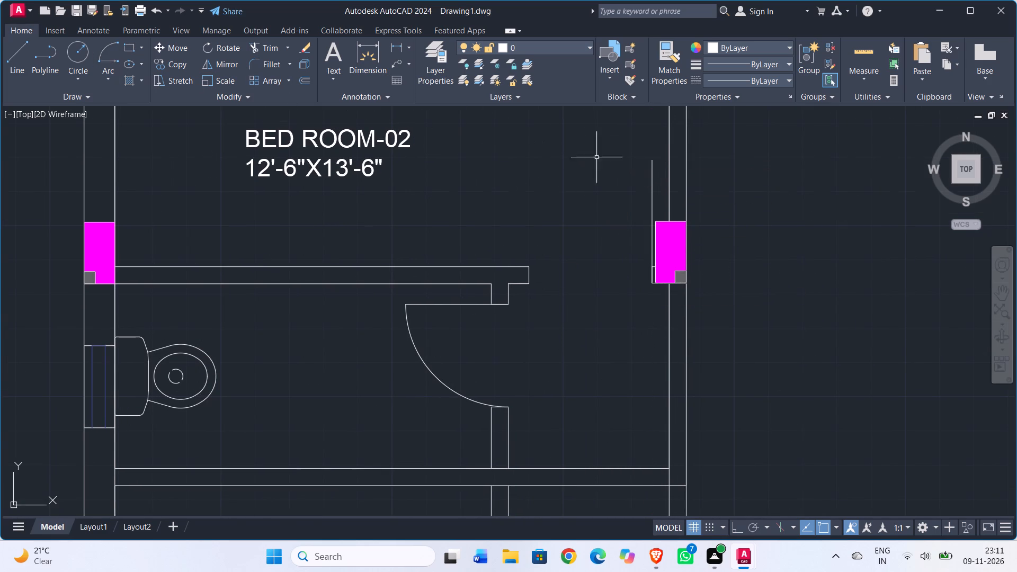
click(106, 45)
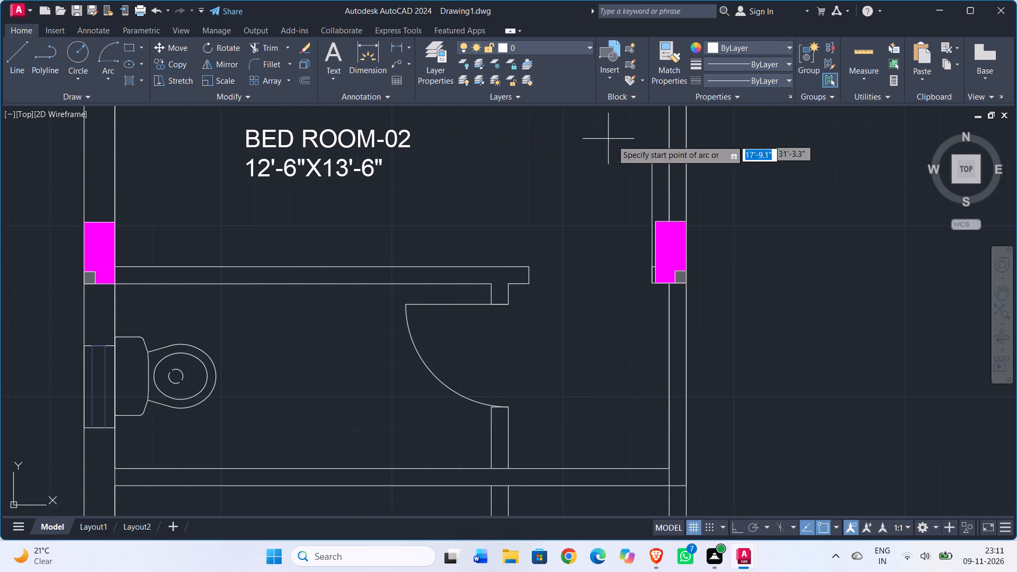
click(653, 157)
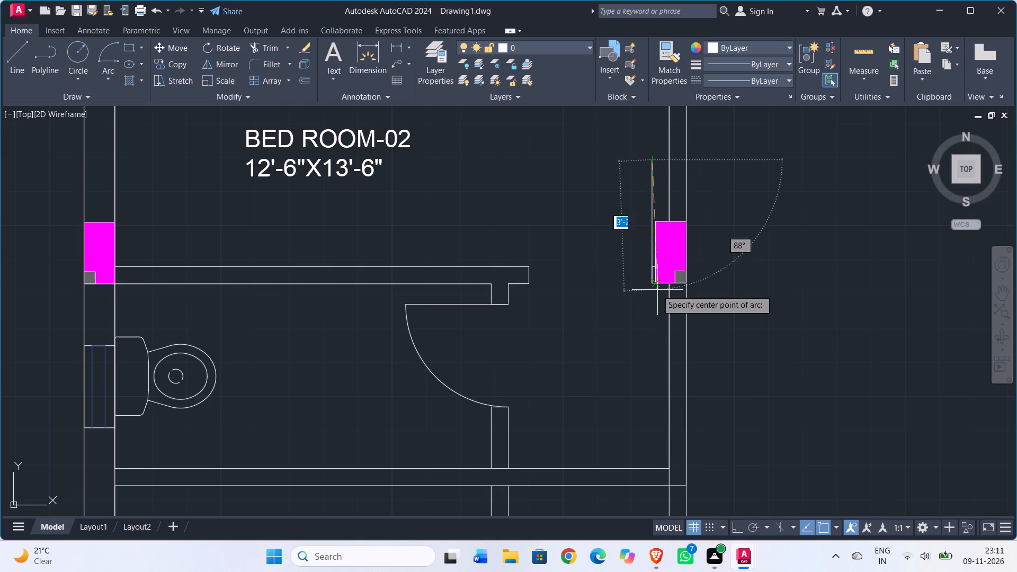
scroll(652, 290, up, 4)
click(654, 256)
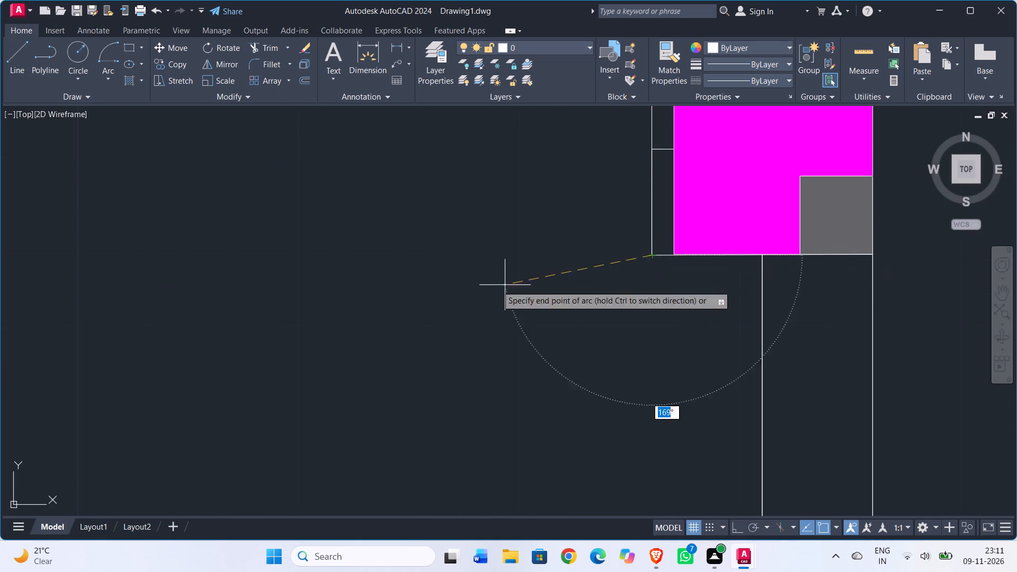
scroll(411, 303, down, 1)
click(66, 277)
scroll(279, 320, down, 3)
middle_drag(266, 317, 487, 318)
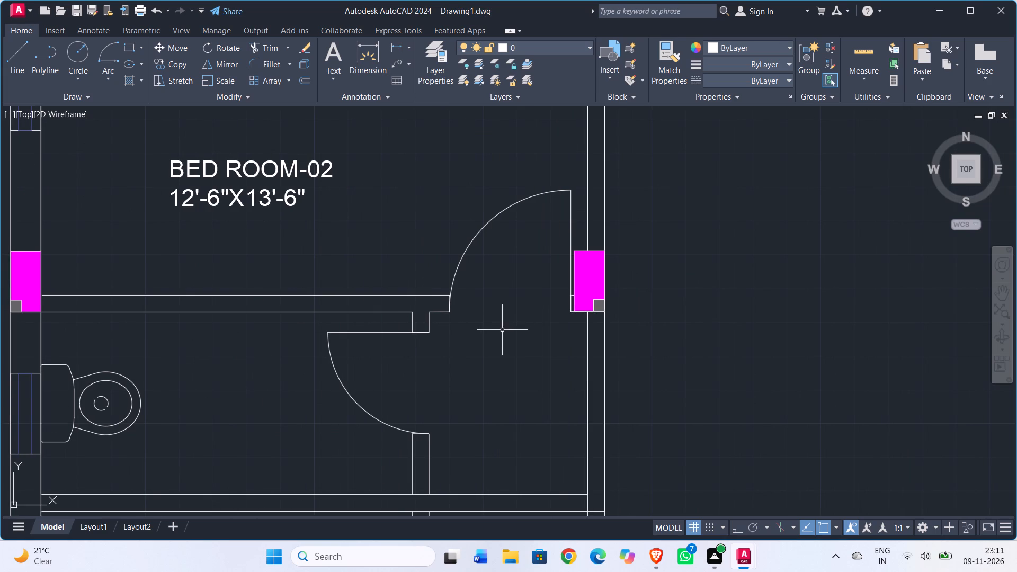
Trim the overlapping lines where the wall between the two toilets crosses the partition and meets the outer and inner walls.
scroll(502, 330, down, 1)
key(t)
key(r)
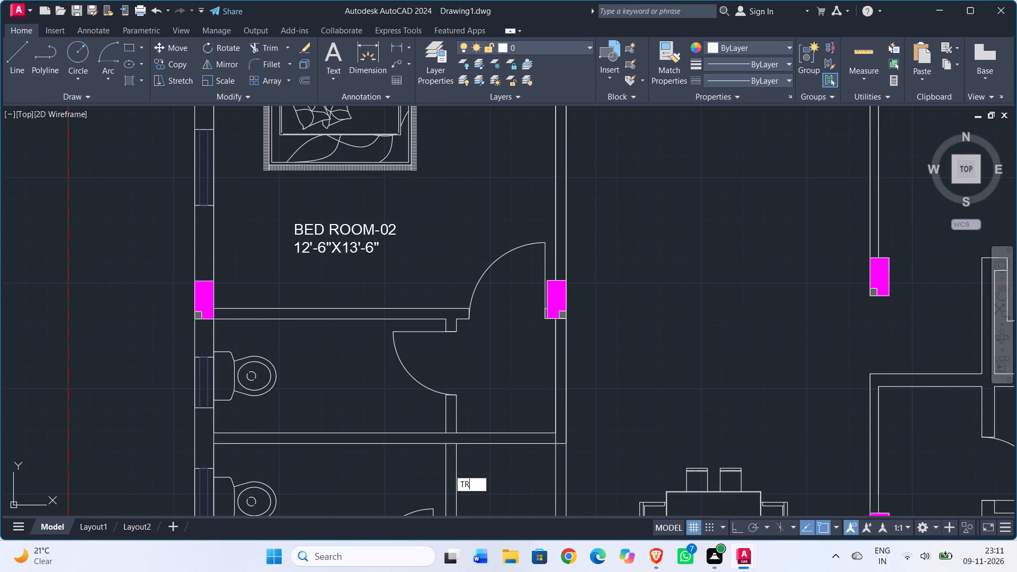
key(Return)
click(449, 456)
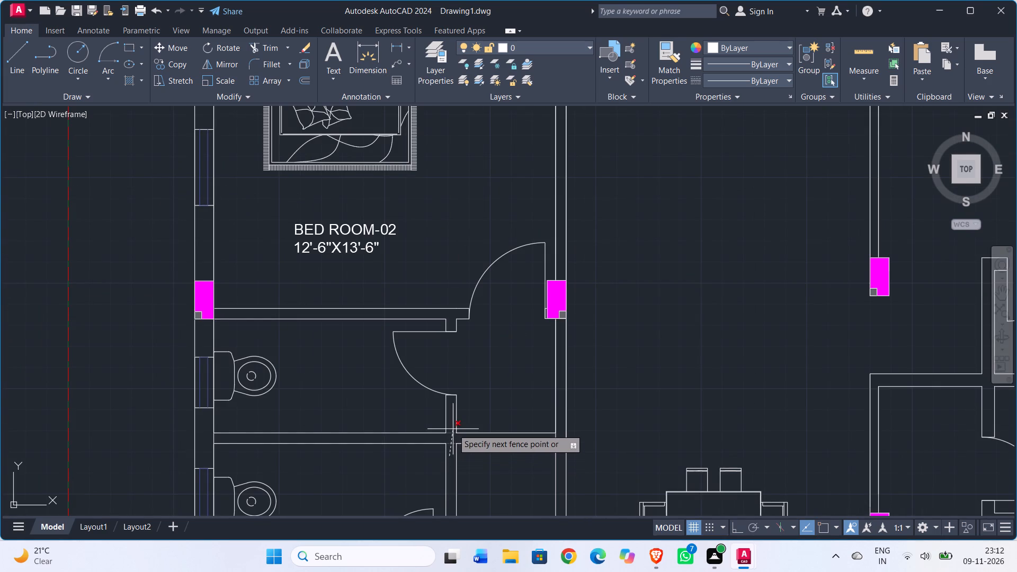
click(453, 429)
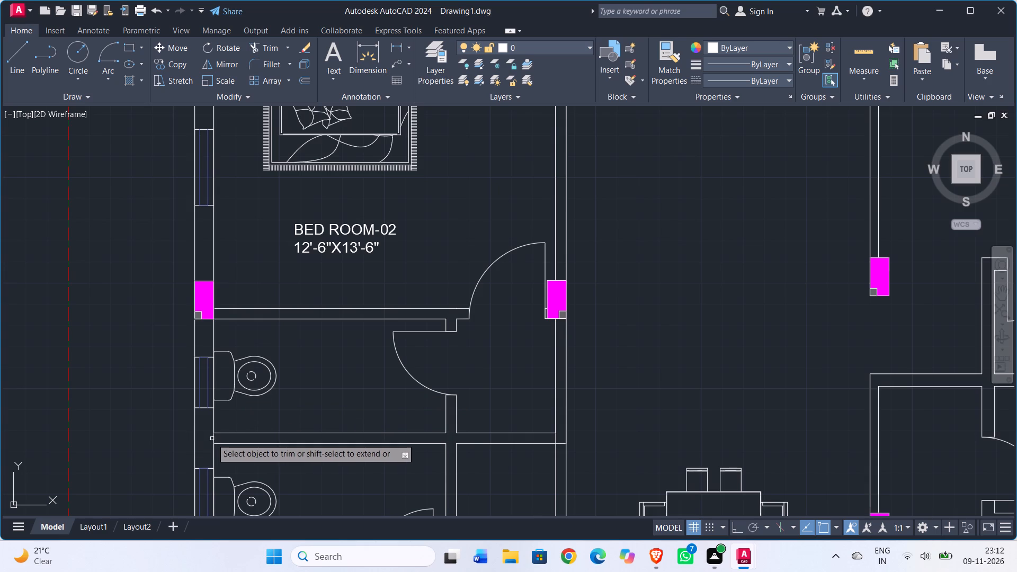
click(212, 439)
click(557, 440)
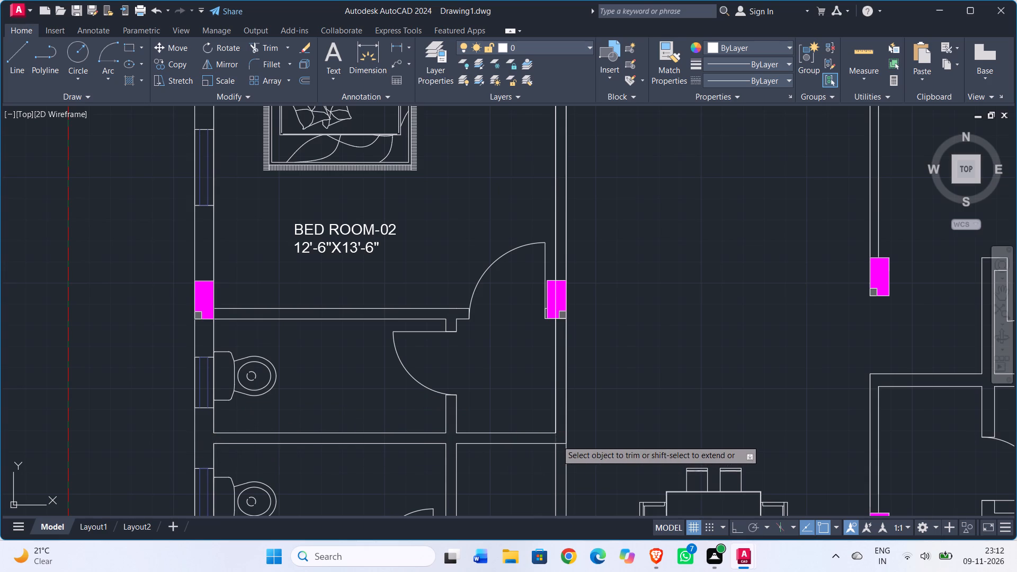
click(560, 443)
Trim the lines crossing both ends of the windowed wall between the dining area and balcony in the lower-left flat.
scroll(635, 405, down, 2)
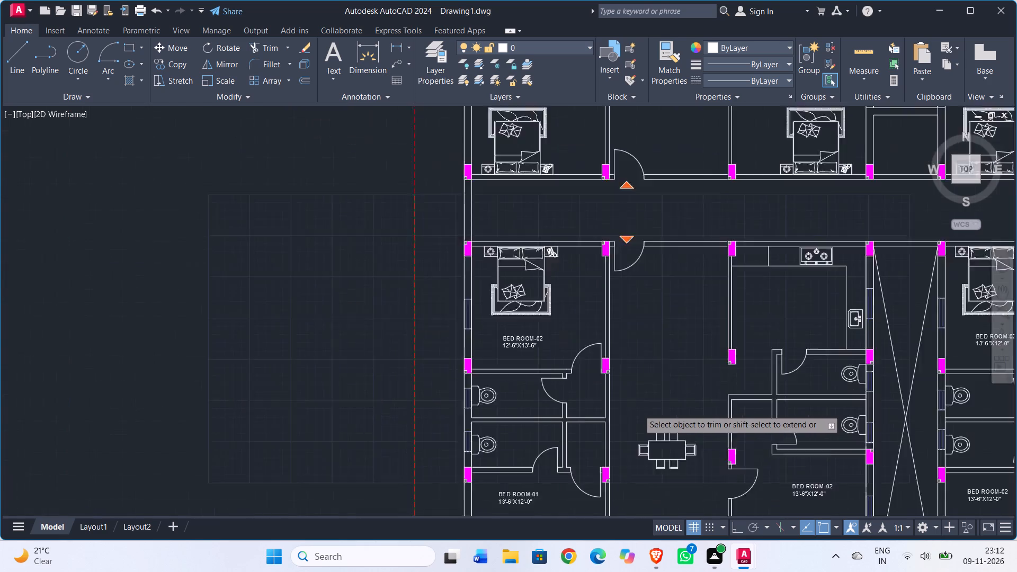
scroll(638, 409, down, 1)
middle_drag(638, 388, 635, 307)
scroll(604, 417, up, 3)
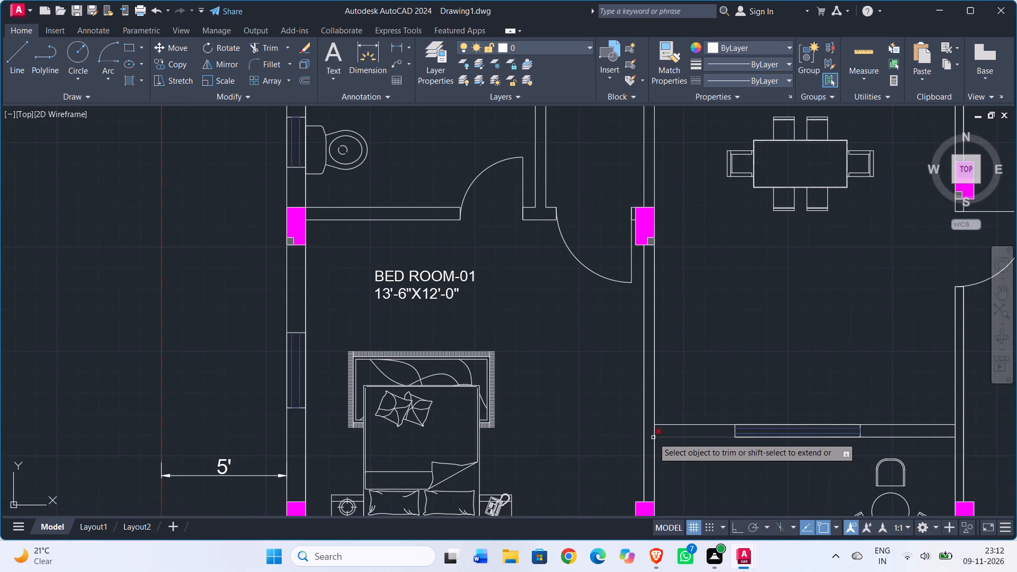
click(654, 433)
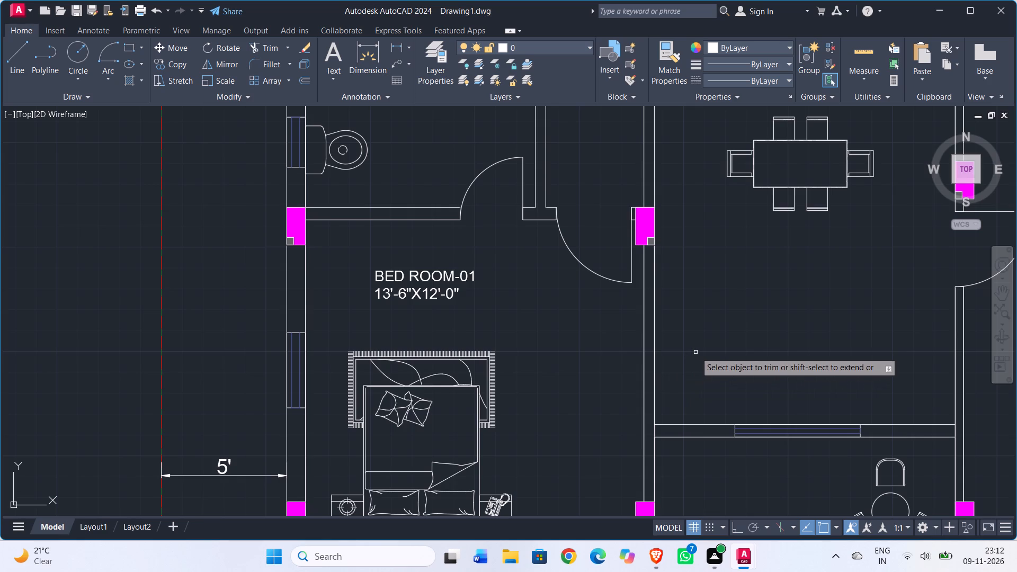
click(656, 429)
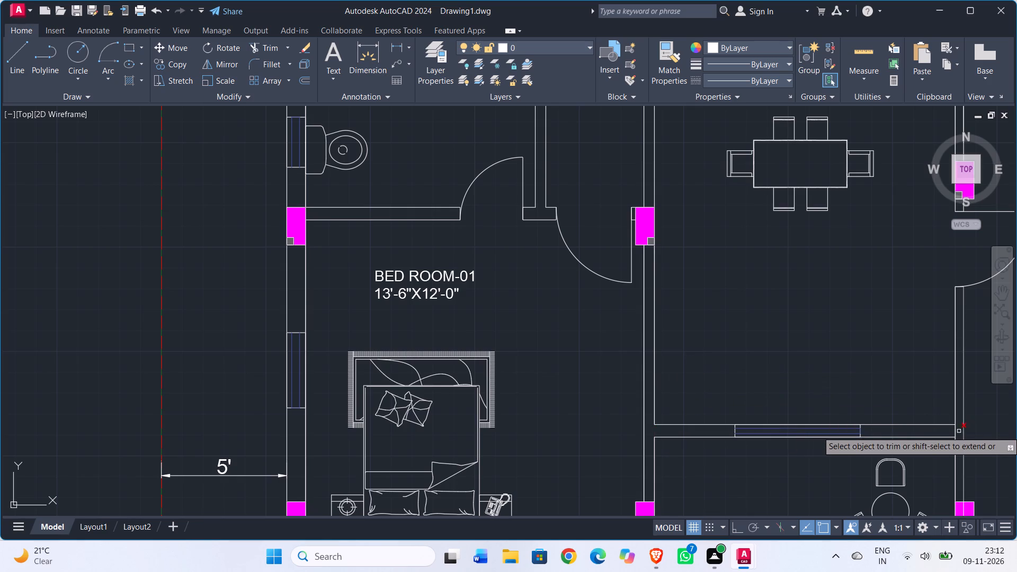
click(955, 432)
Trim the lines crossing both ends of the windowed wall between the dining area and balcony in the lower-right flat.
scroll(782, 372, down, 2)
middle_drag(774, 369, 363, 369)
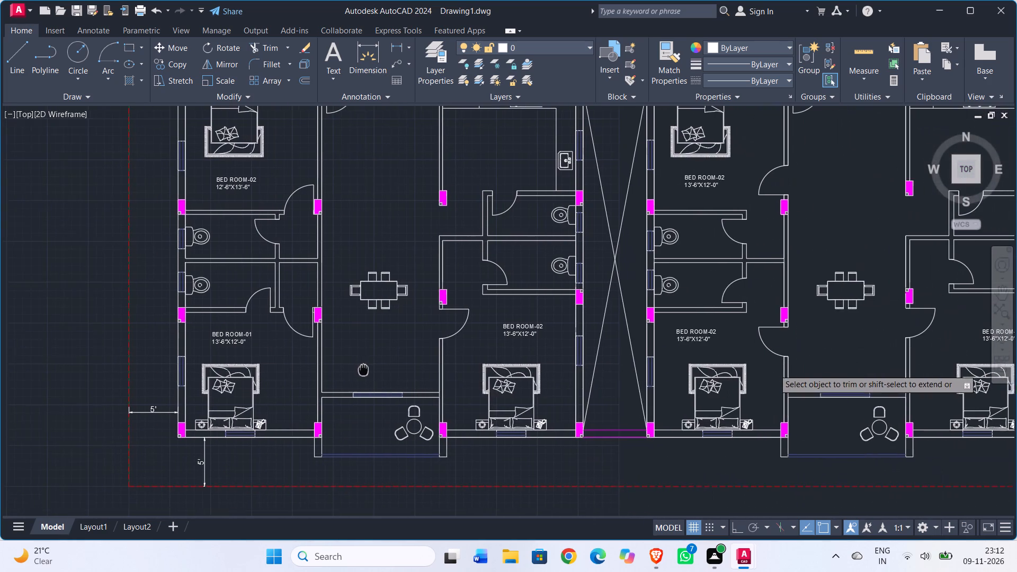
middle_drag(363, 369, 362, 368)
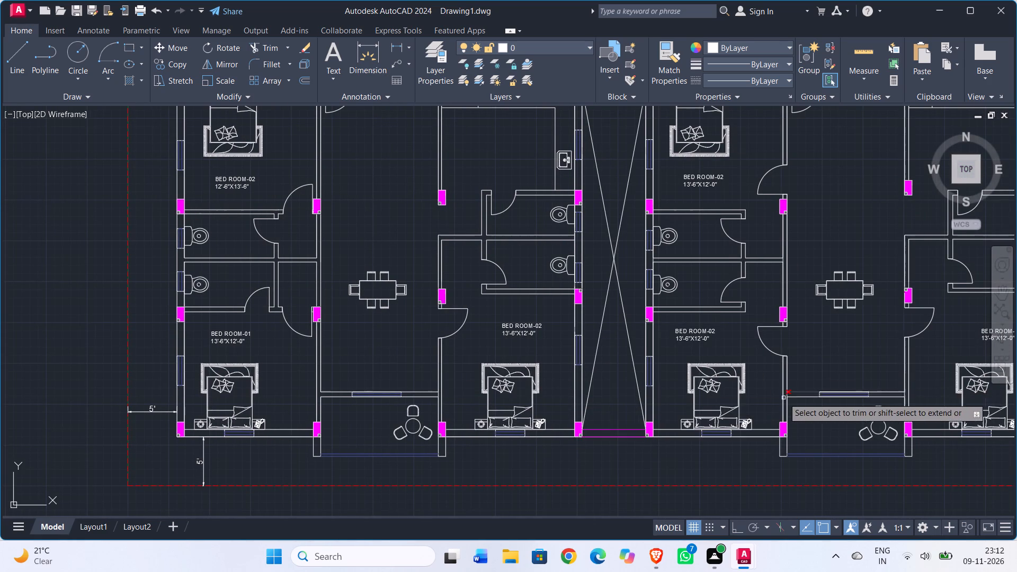
scroll(783, 399, up, 2)
click(789, 389)
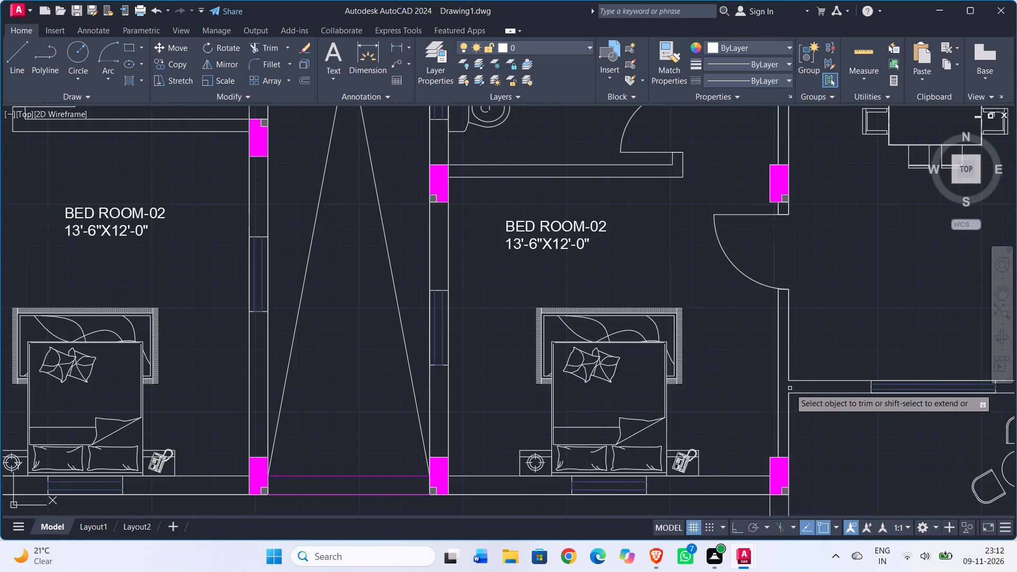
scroll(829, 294, down, 2)
middle_drag(829, 294, 462, 301)
scroll(572, 353, up, 3)
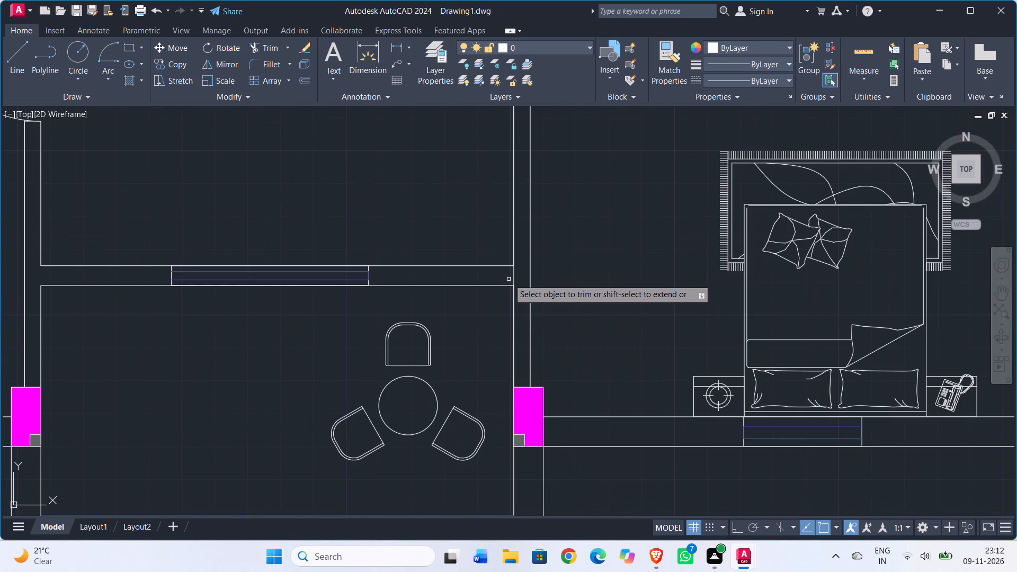
click(512, 277)
scroll(568, 287, down, 2)
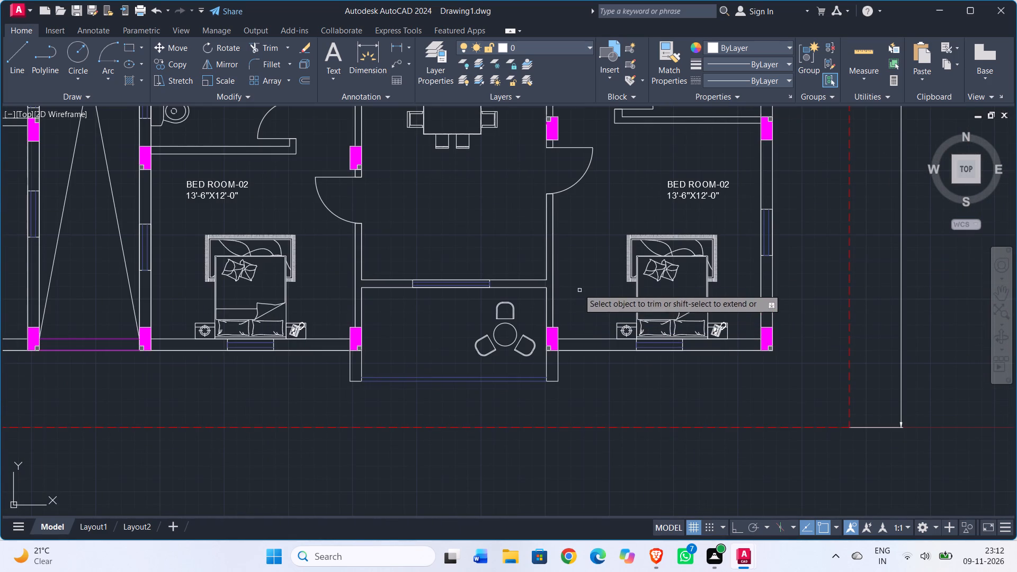
middle_drag(576, 276, 632, 434)
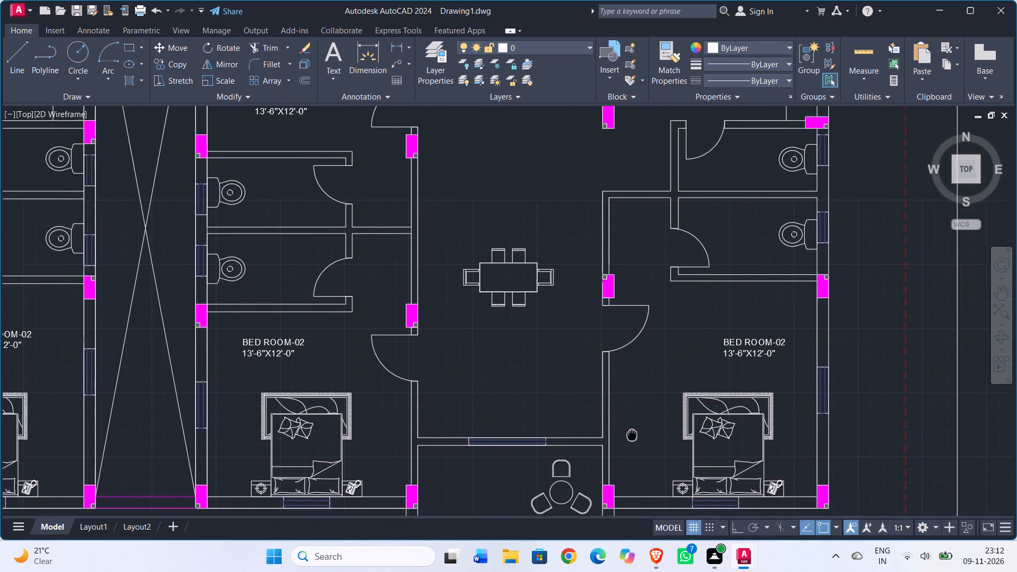
middle_drag(632, 434, 722, 459)
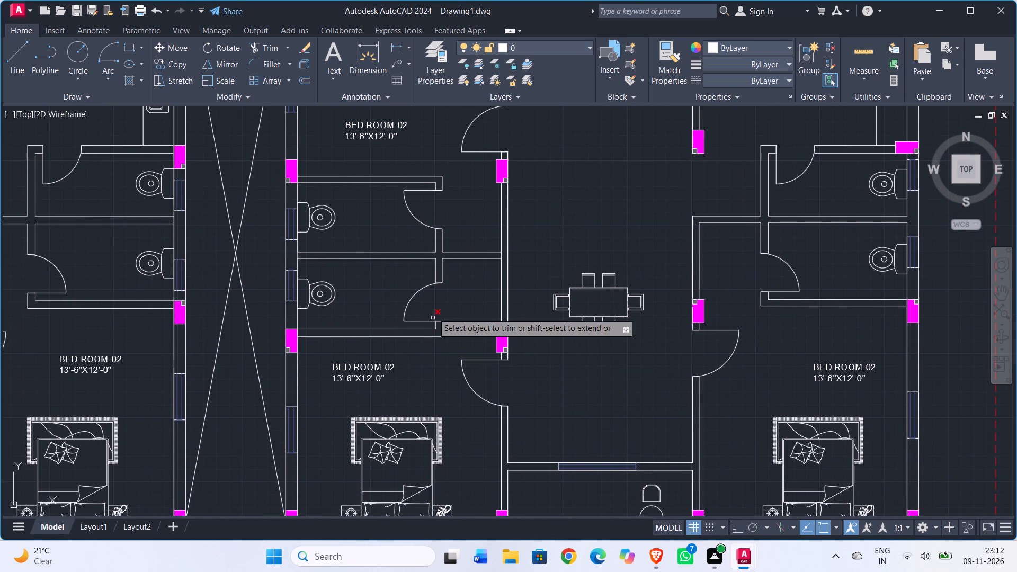
scroll(537, 240, down, 2)
middle_drag(548, 251, 670, 354)
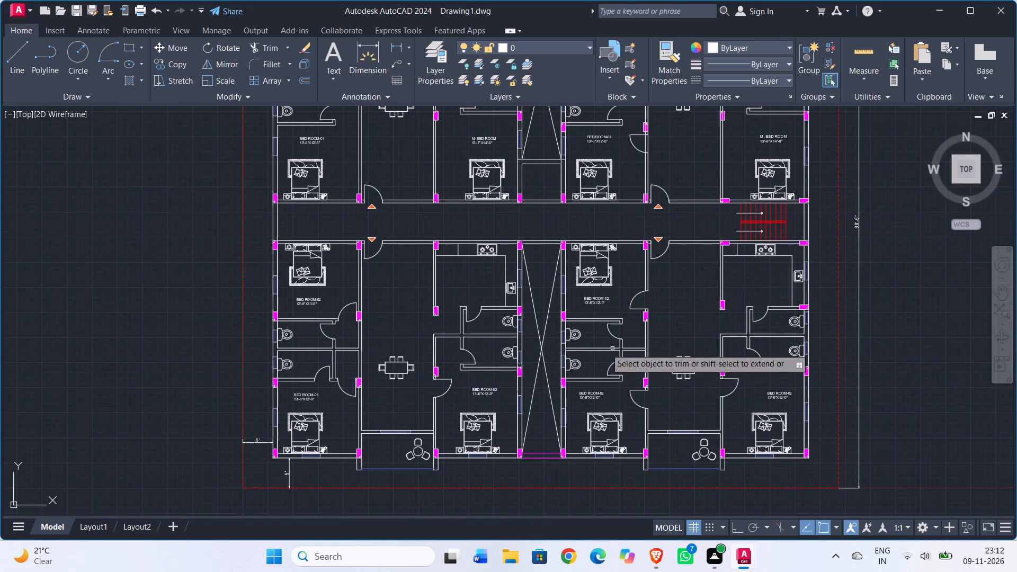
key(Escape)
Copy the BED ROOM-01 label in the upper-left flat into each of the two toilets above that bedroom.
middle_drag(391, 320, 421, 385)
scroll(367, 208, up, 2)
scroll(366, 209, down, 1)
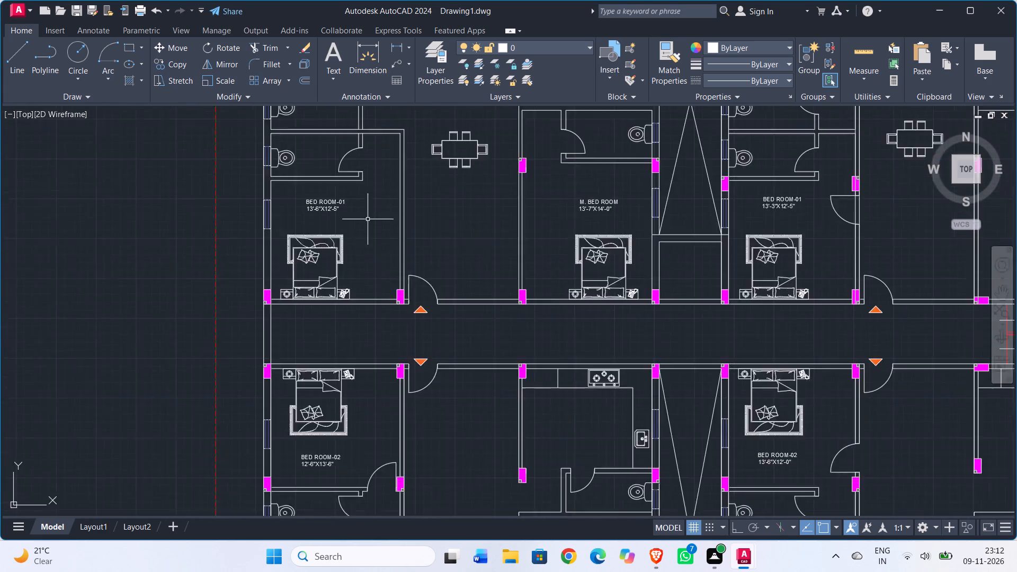
middle_drag(375, 248, 414, 338)
scroll(388, 288, up, 2)
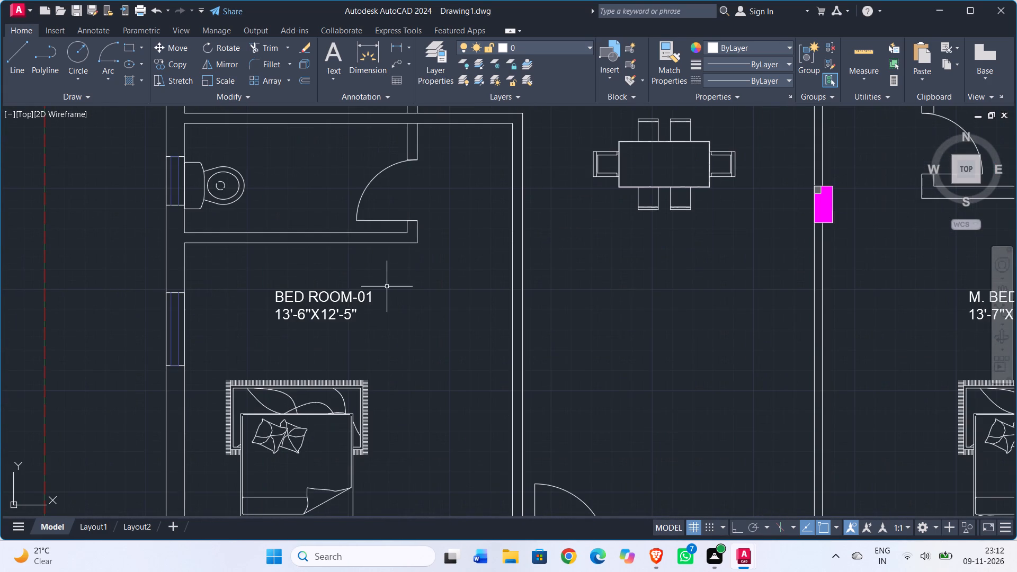
click(315, 298)
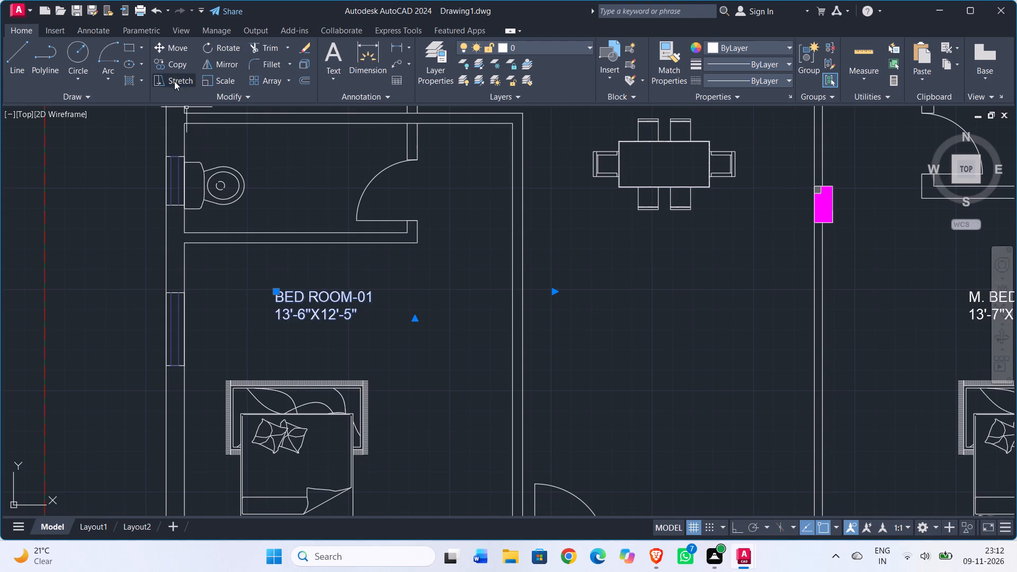
click(173, 63)
drag(325, 297, 321, 291)
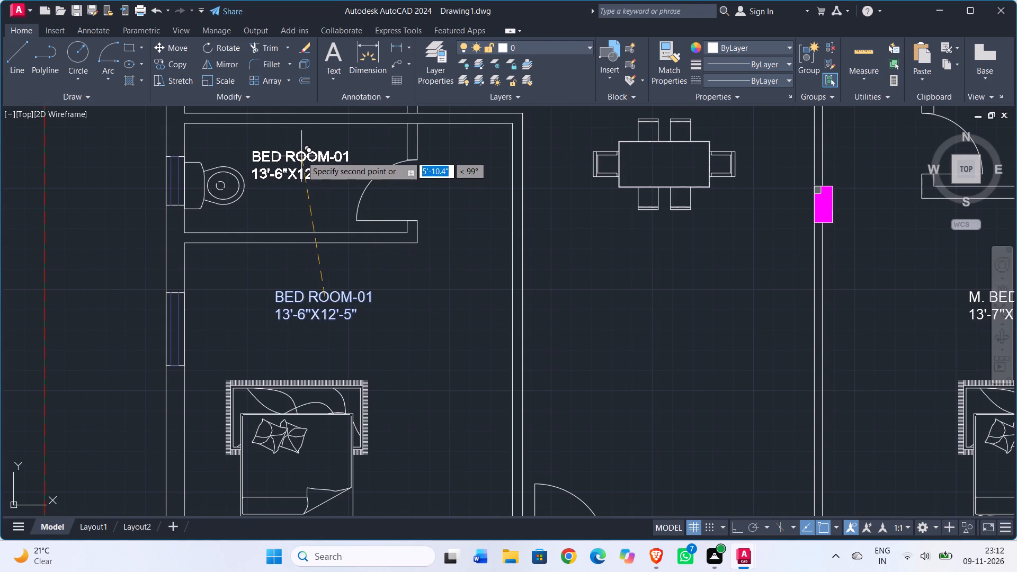
click(301, 156)
middle_drag(302, 156, 330, 290)
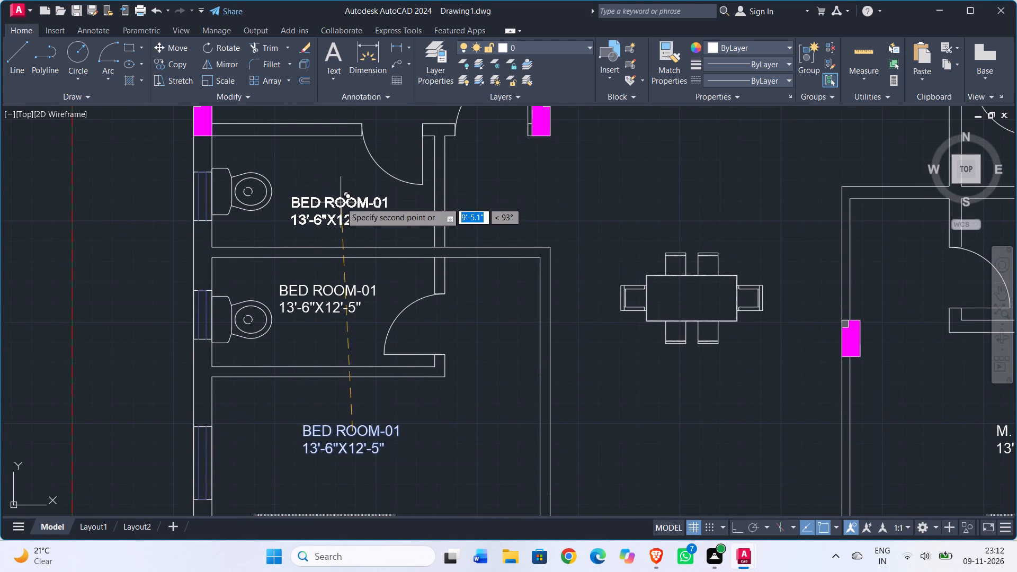
click(340, 201)
key(Escape)
Replace the room name in the upper toilet's copied label with TOILET, indented two spaces above the size line.
double_click(325, 201)
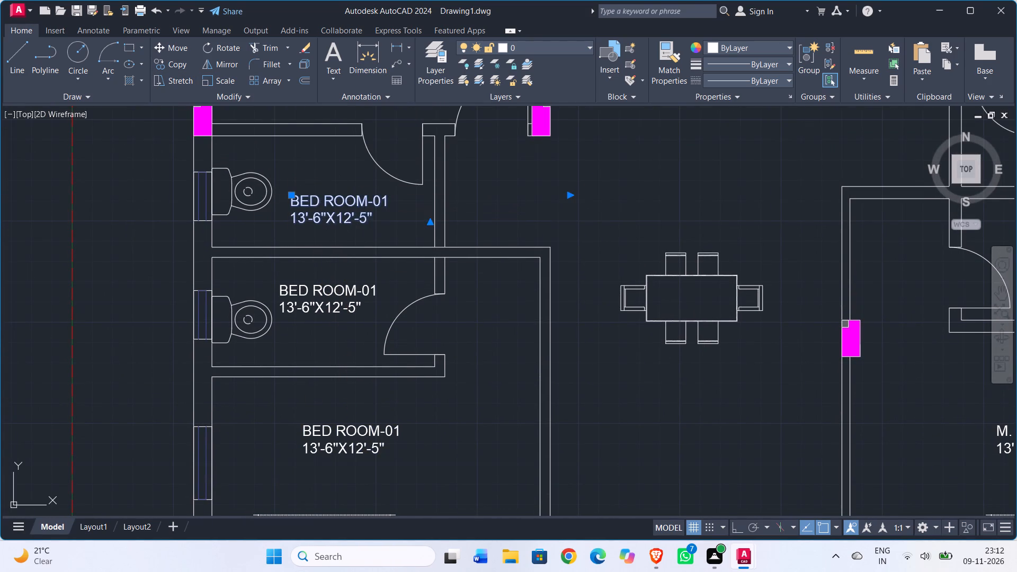
scroll(325, 201, up, 1)
drag(417, 224, 265, 194)
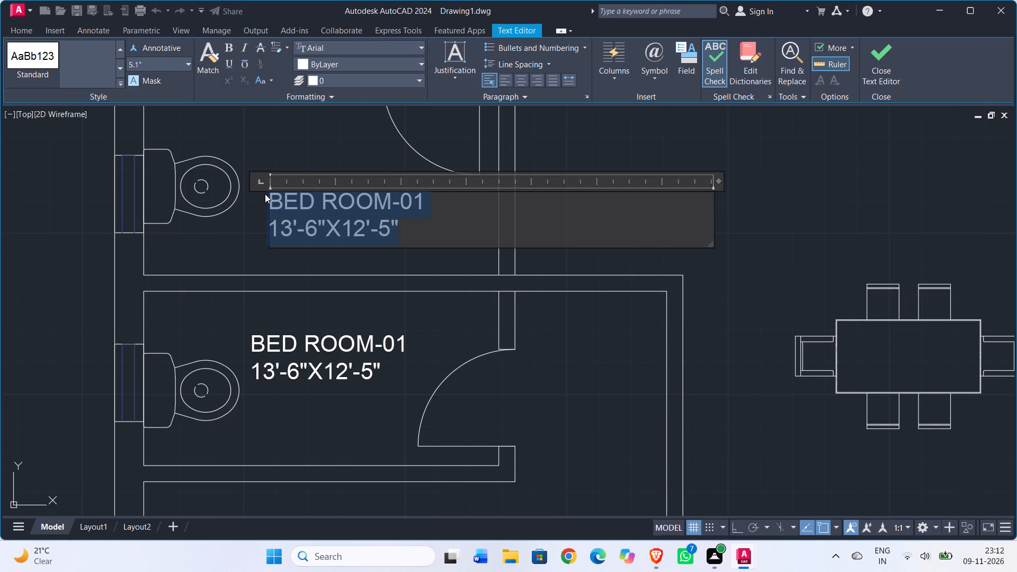
click(395, 227)
drag(432, 197, 231, 201)
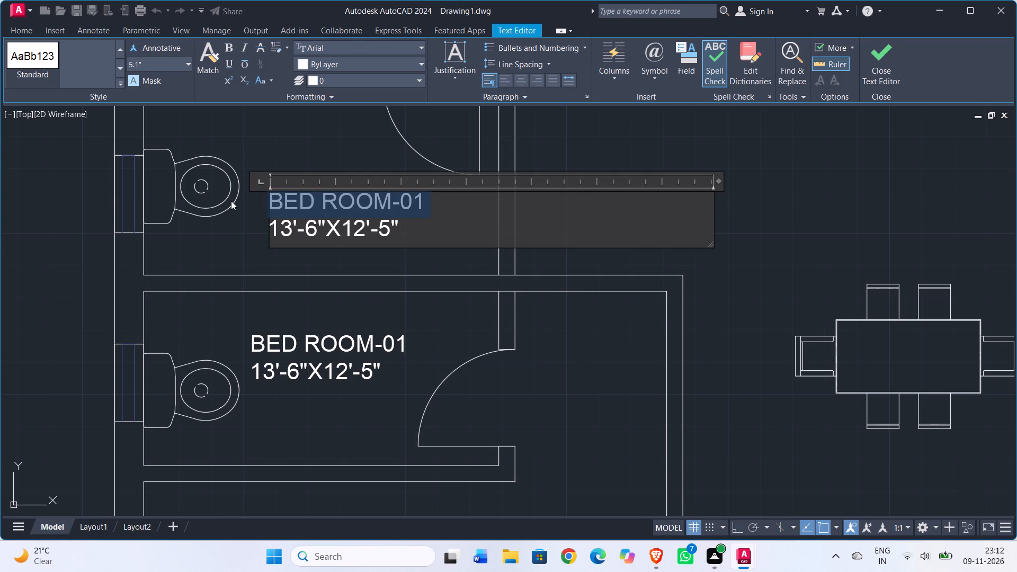
text(TOILET)
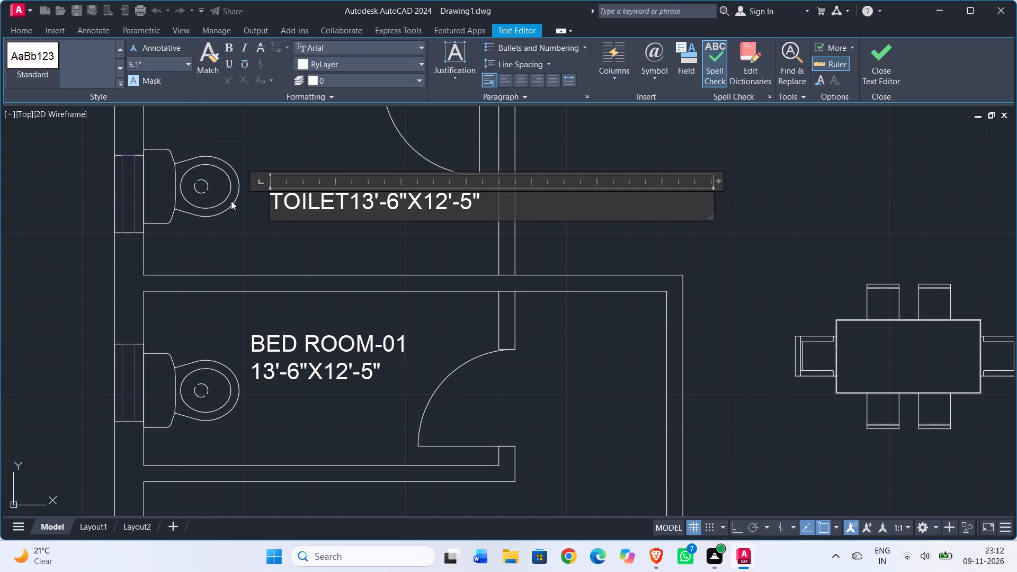
key(Return)
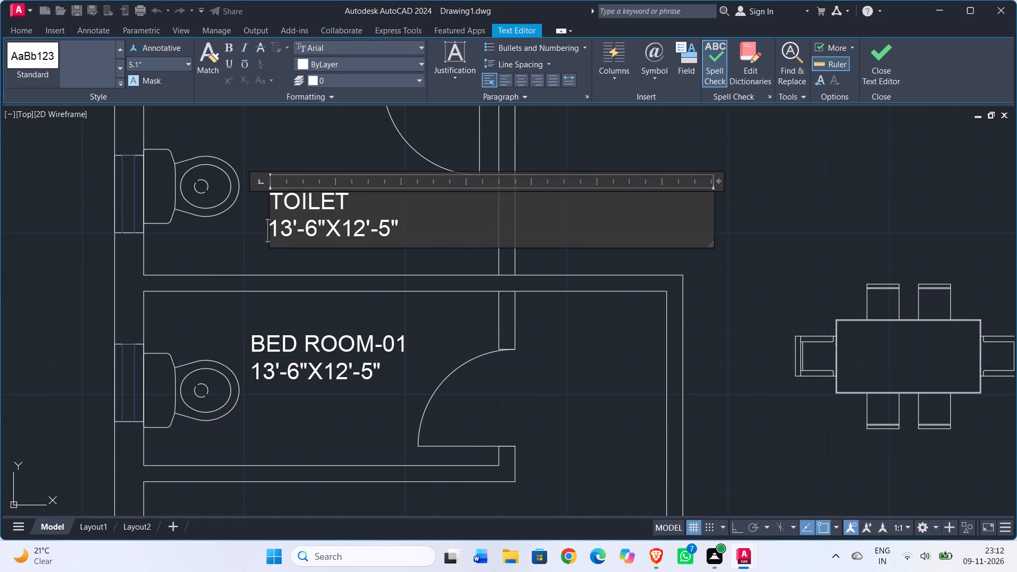
click(274, 199)
key(space)
key(space)
Set the upper toilet label's size line to 9'-2"X4'-7" and finish the text edit.
click(293, 228)
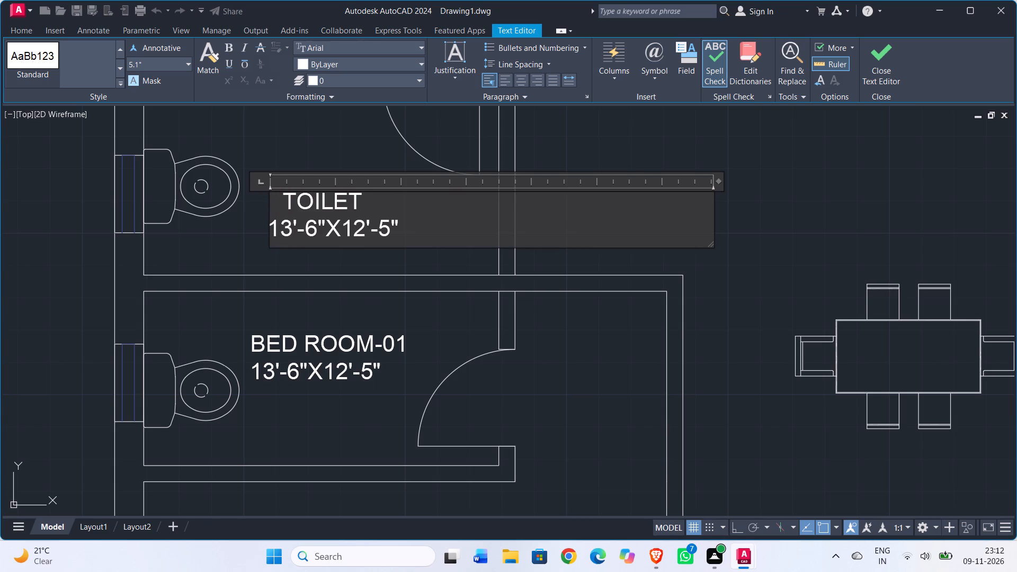
key(BackSpace)
key(BackSpace)
key(9)
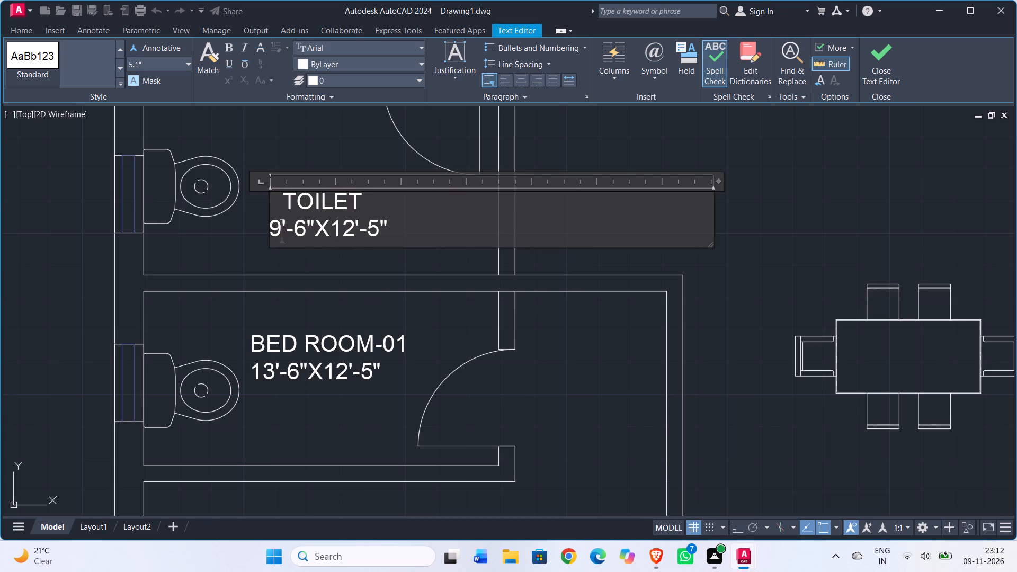
click(304, 231)
key(BackSpace)
key(2)
click(353, 231)
key(BackSpace)
key(BackSpace)
key(4)
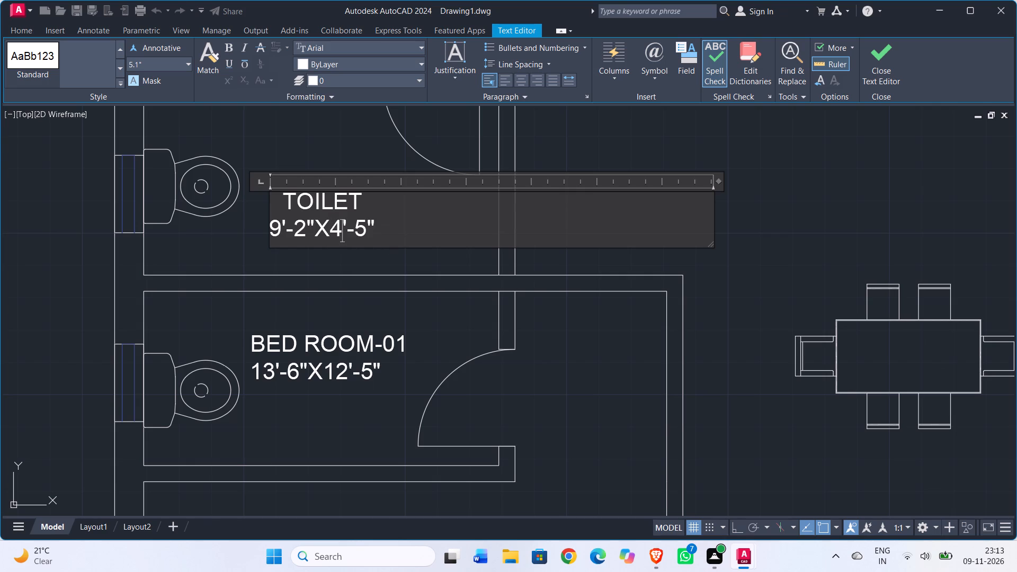
click(365, 233)
key(BackSpace)
key(7)
click(371, 251)
scroll(375, 254, down, 1)
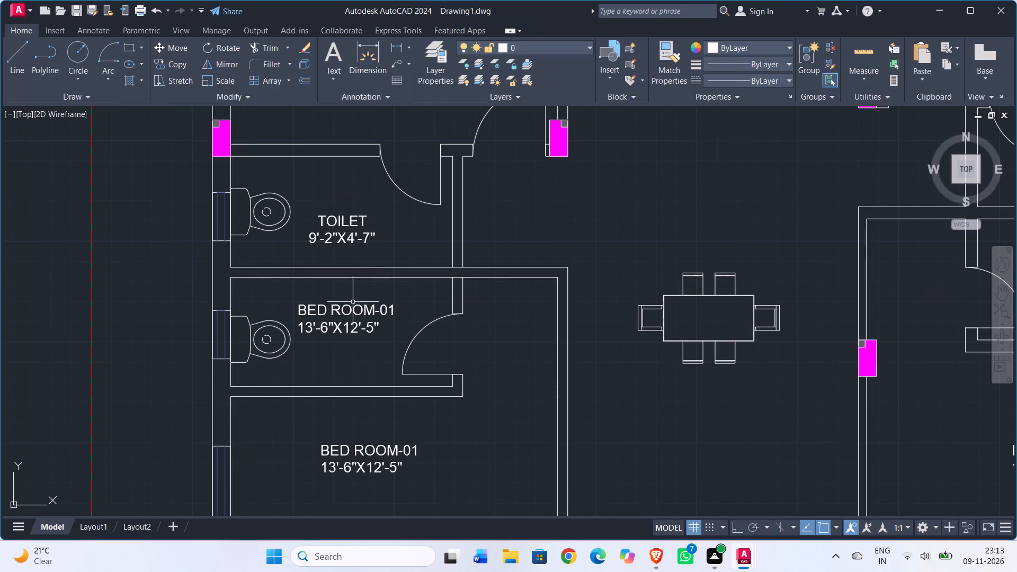
Replace the room name in the lower toilet's copied label with TOILET, indented two spaces above the size line.
double_click(353, 311)
scroll(352, 313, up, 1)
drag(429, 309, 269, 310)
text(TOILET)
key(Return)
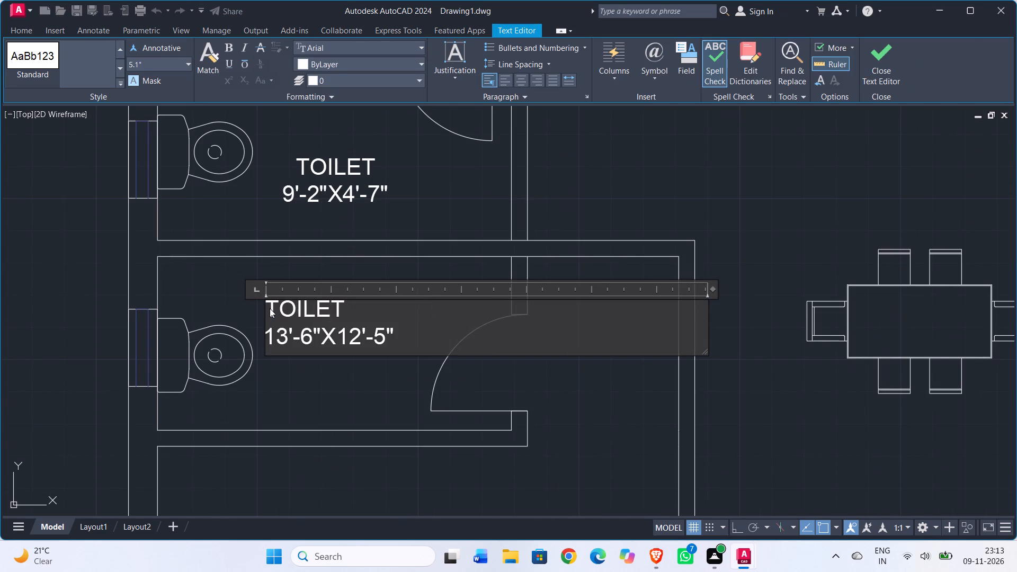
click(269, 308)
key(space)
key(space)
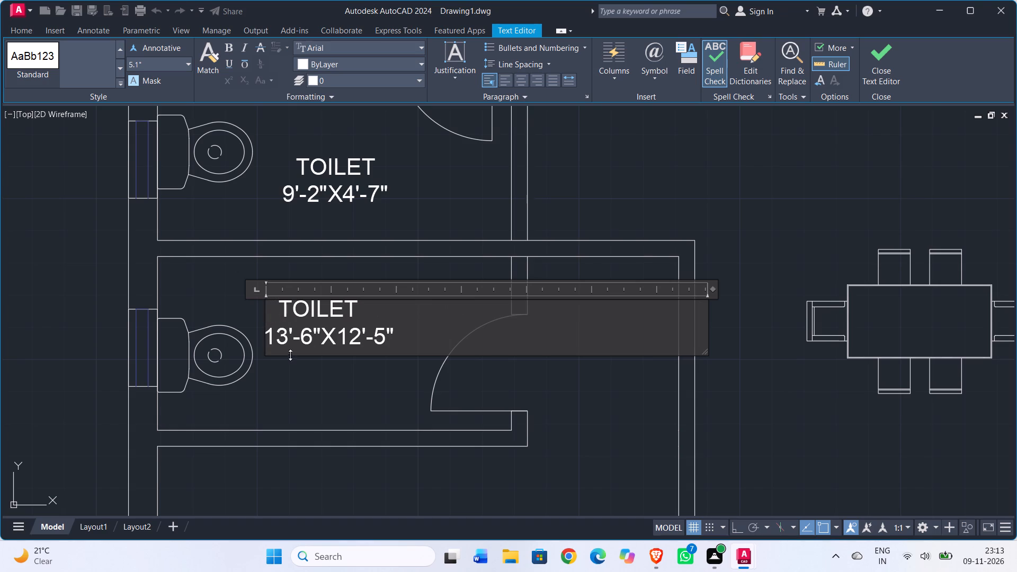
Set the lower toilet label's size line to 9'-2"X4'-6" and finish the text edit.
click(290, 347)
key(BackSpace)
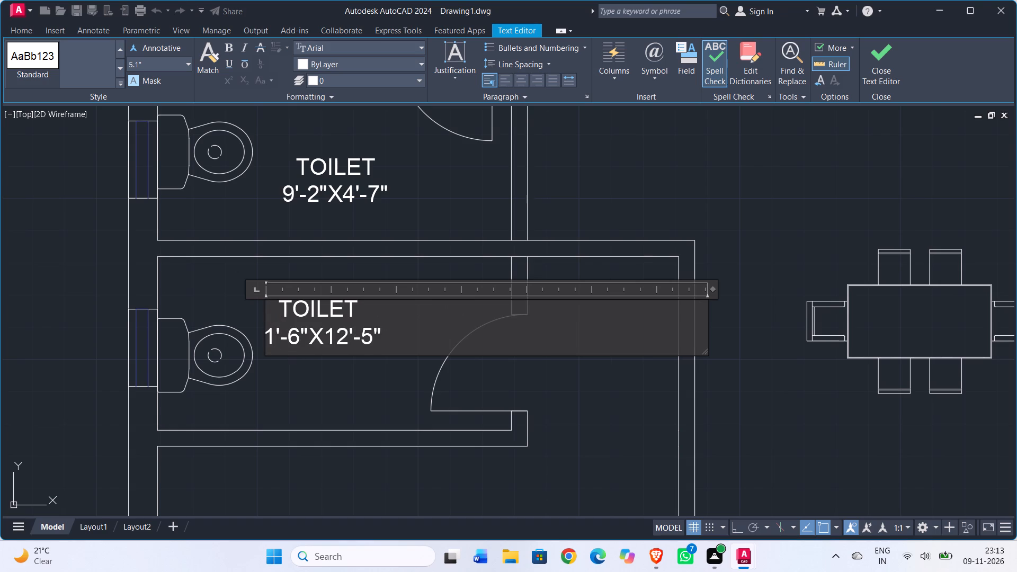
key(BackSpace)
key(9)
click(301, 343)
key(BackSpace)
key(2)
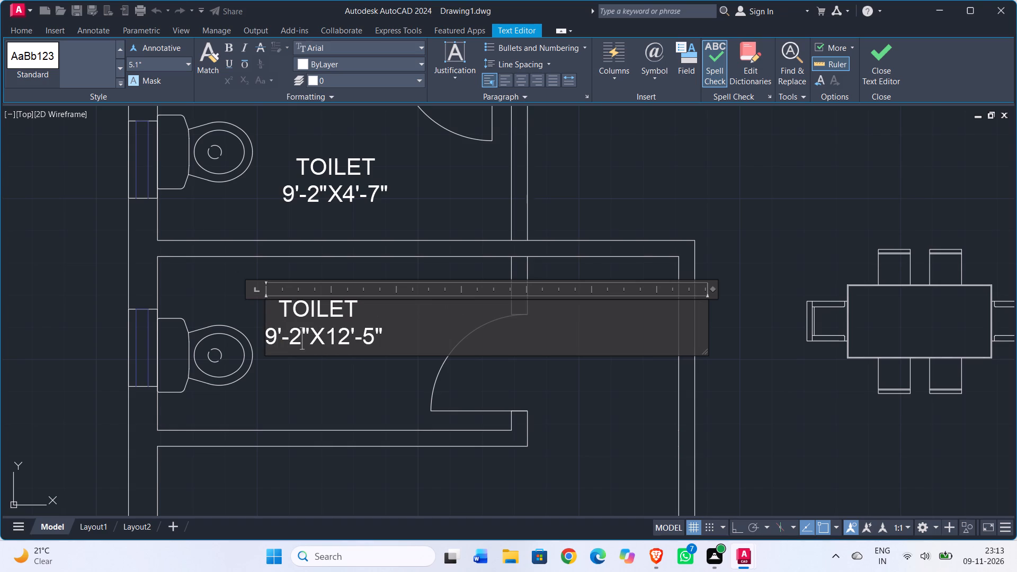
click(345, 334)
key(BackSpace)
key(BackSpace)
key(4)
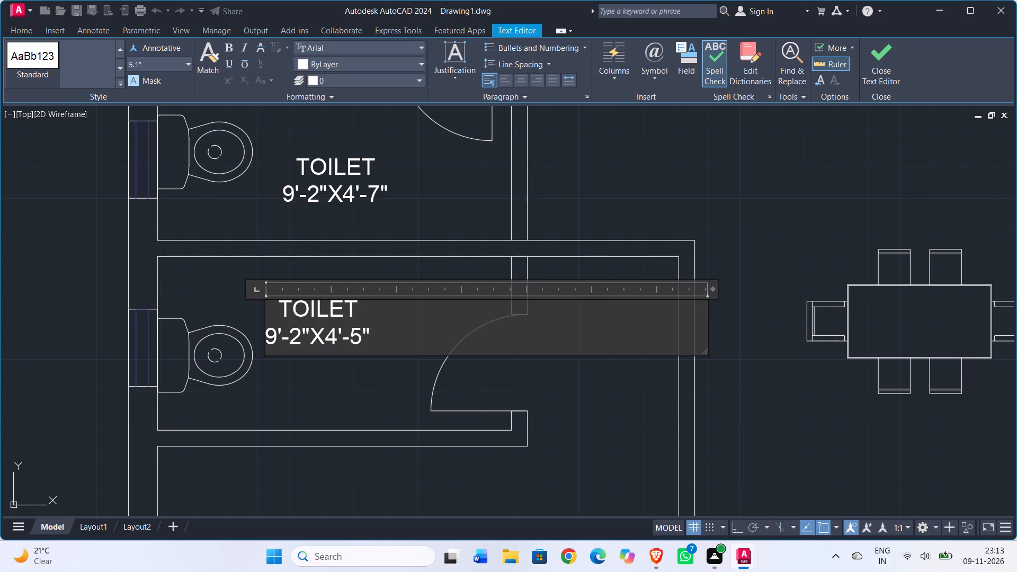
click(360, 345)
key(BackSpace)
key(6)
click(362, 379)
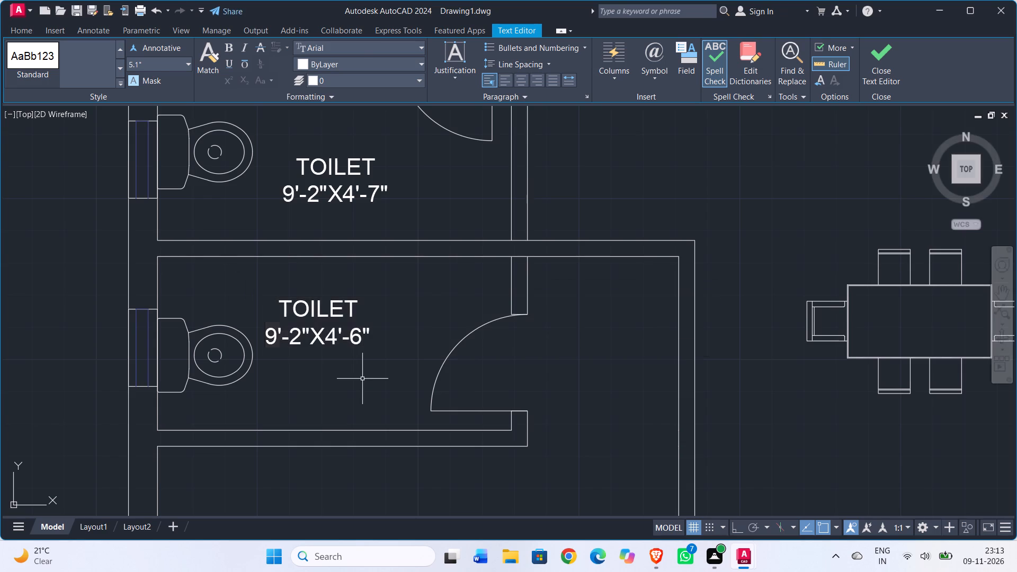
scroll(361, 380, down, 1)
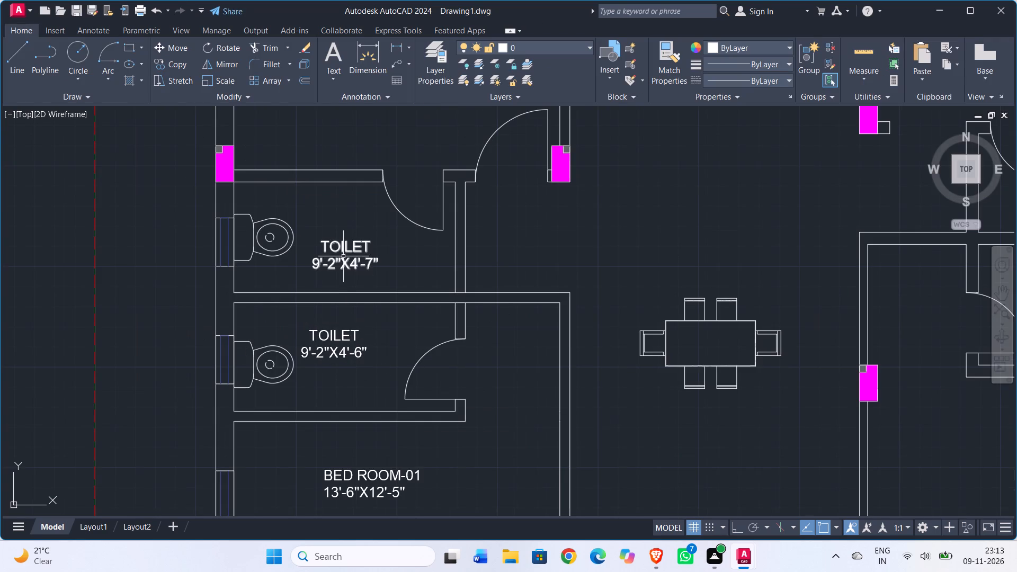
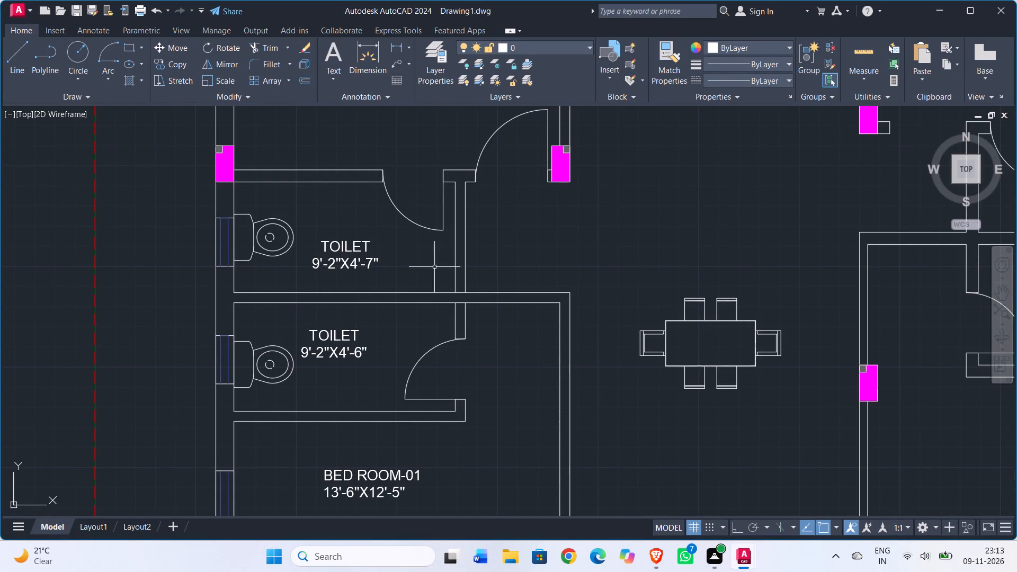
Copy the two TOILET labels from the upper-left flat's bedroom-side toilets into the matching pair of toilets in the lower-left flat.
click(332, 259)
click(334, 339)
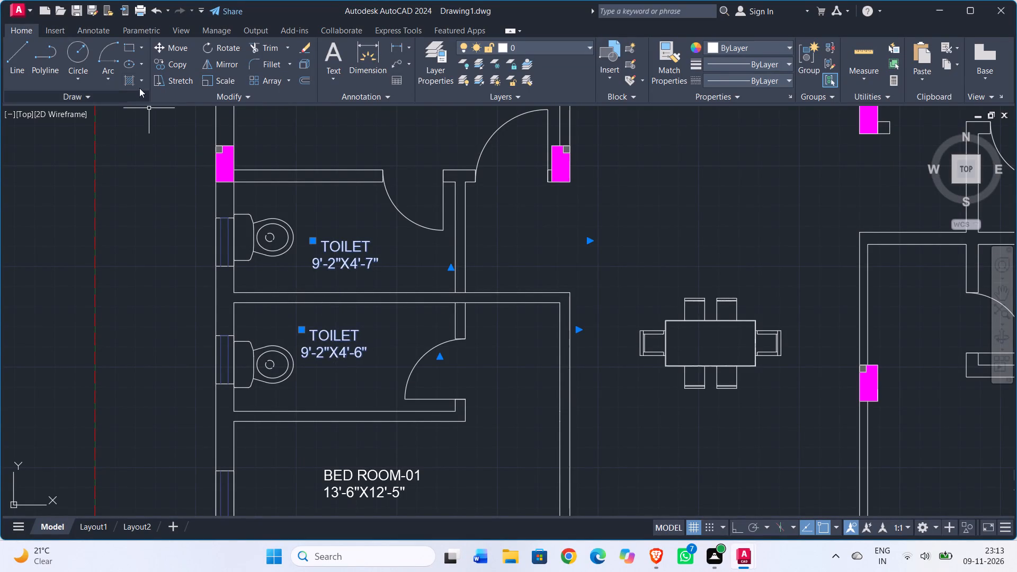
click(163, 64)
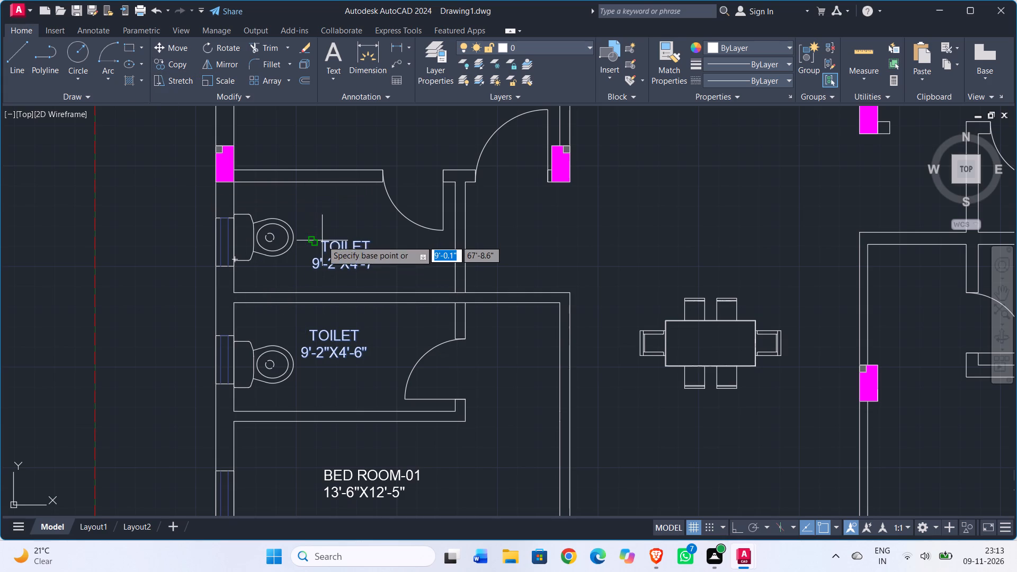
click(322, 240)
scroll(337, 240, down, 4)
scroll(334, 356, up, 3)
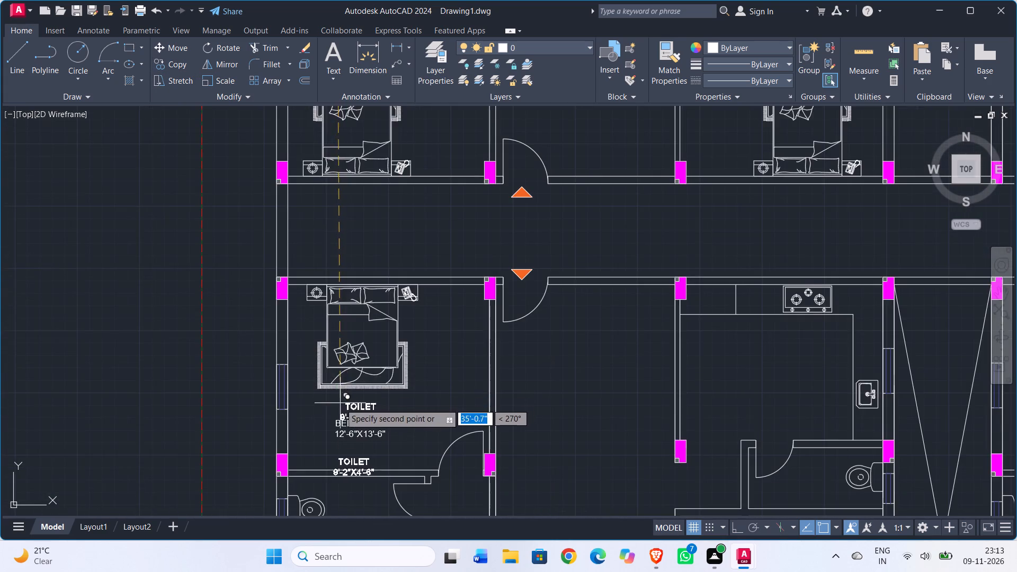
middle_drag(340, 400, 352, 130)
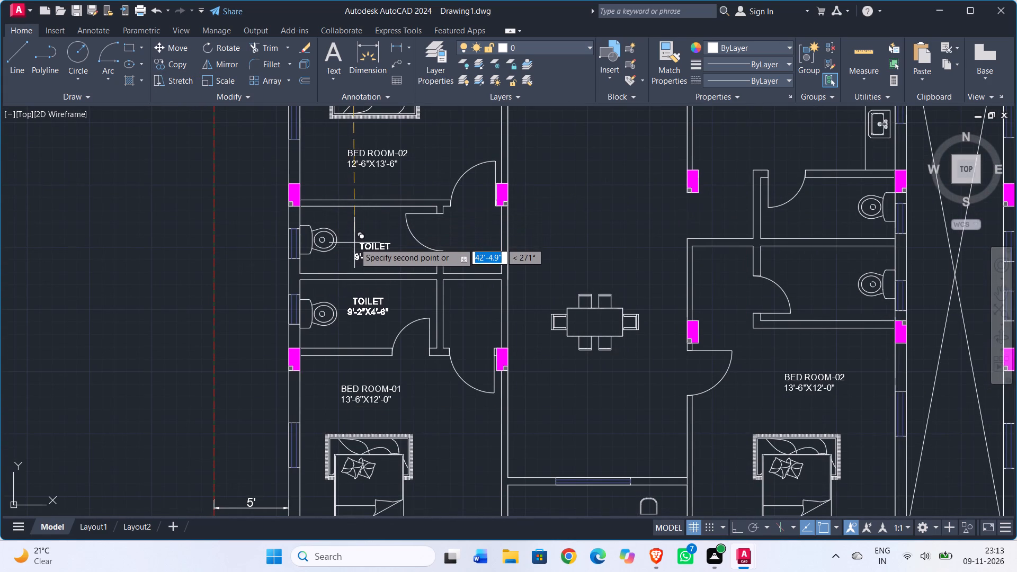
click(354, 243)
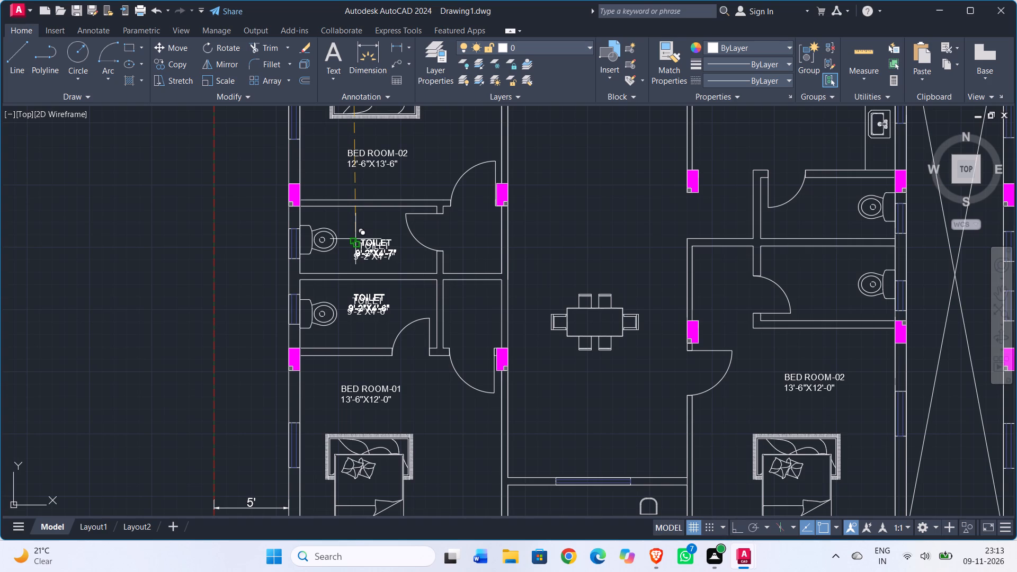
Place copies of the TOILET label pair in the lower-left flat's kitchen-side toilets and both toilet pairs of the lower-right flat.
scroll(560, 201, down, 1)
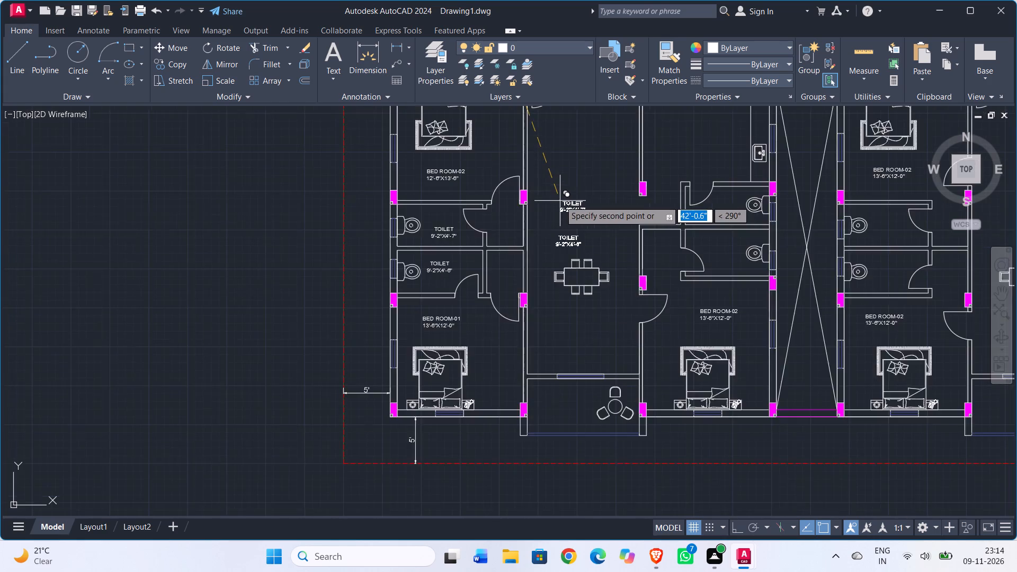
middle_drag(560, 201, 262, 237)
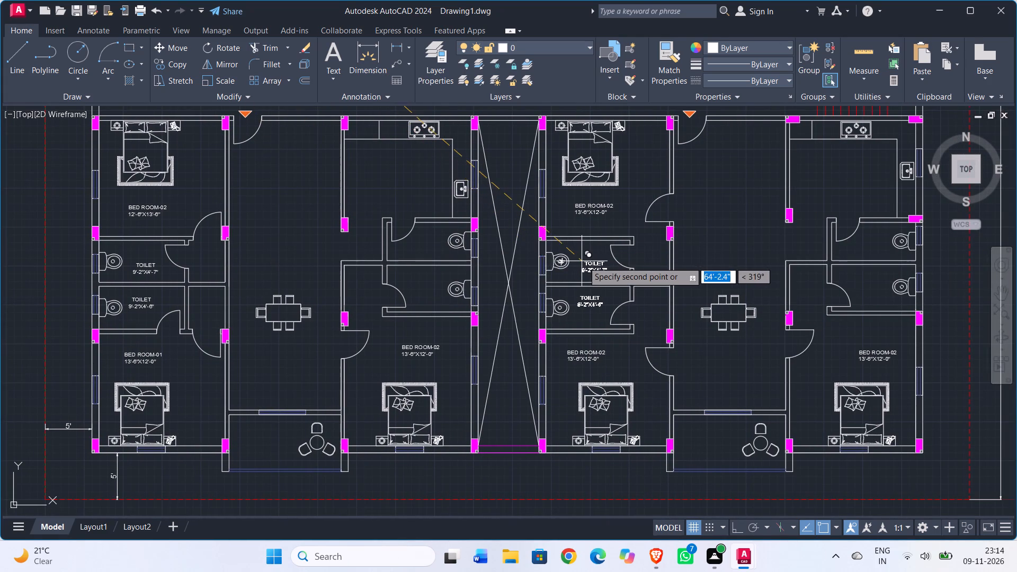
click(584, 262)
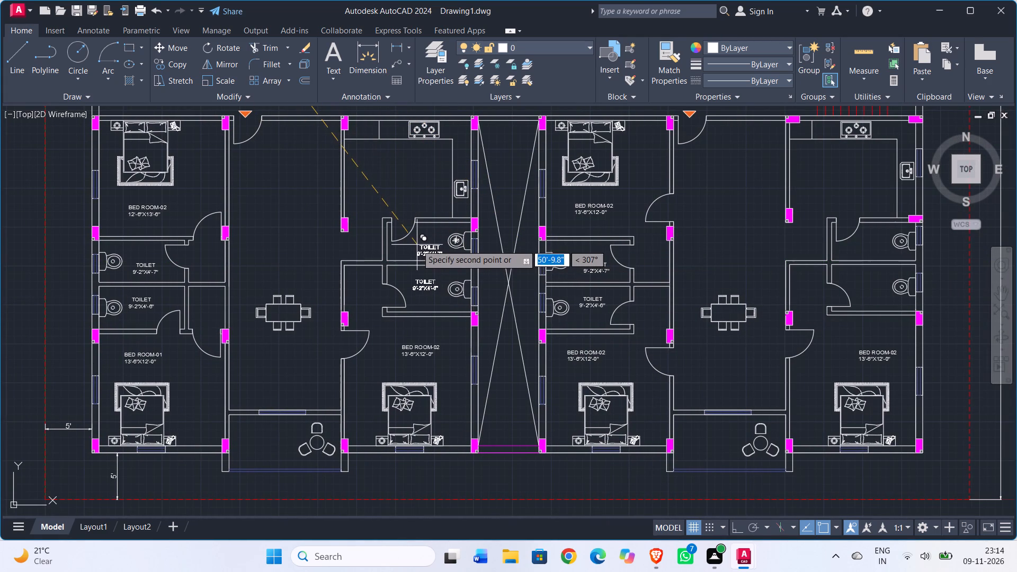
click(417, 243)
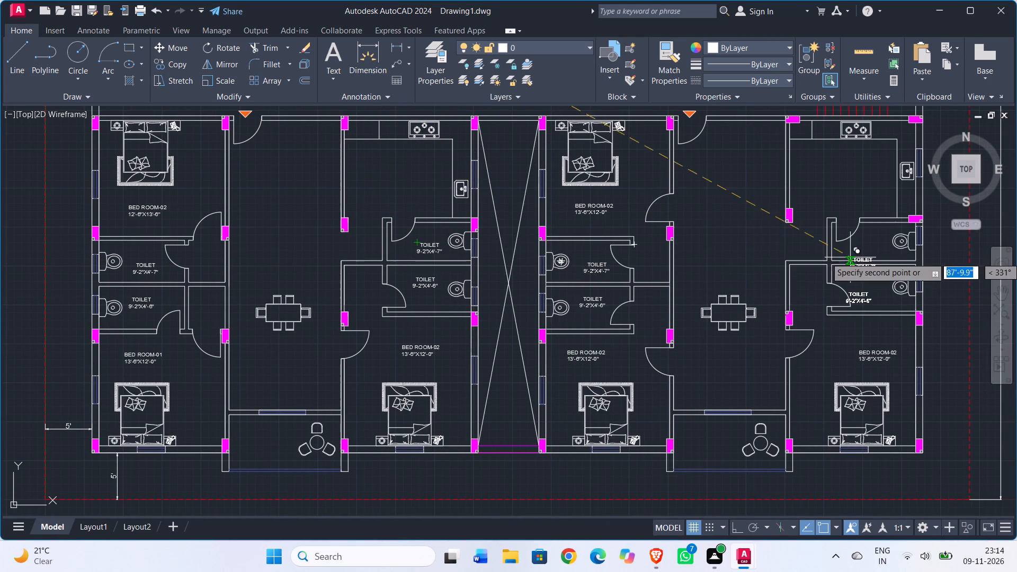
click(859, 247)
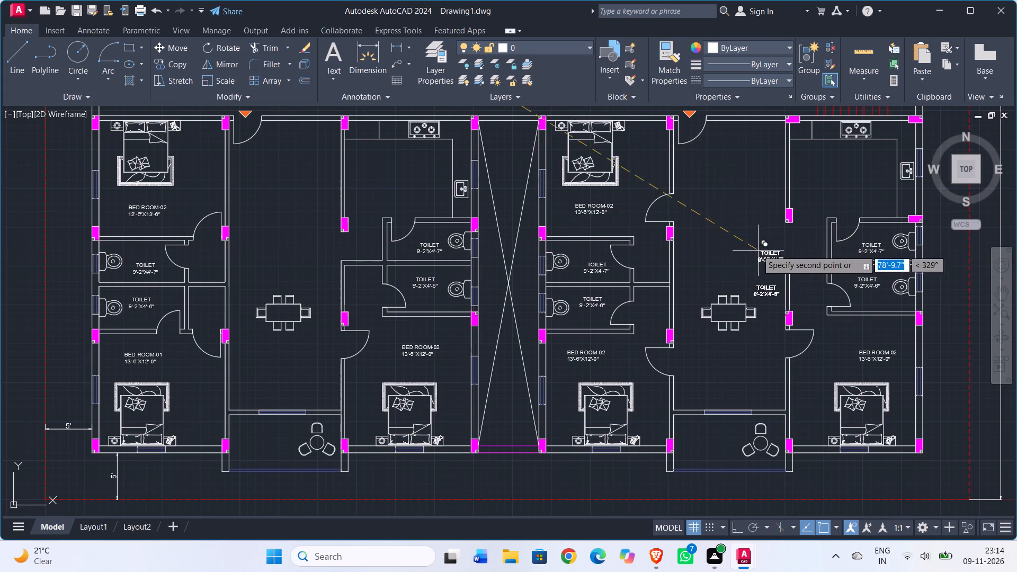
Place copies of the TOILET label pair in the upper-left flat's kitchen-side toilets and both toilet pairs of the upper-right flat, and finish copying.
scroll(729, 235, down, 1)
middle_drag(729, 235, 621, 379)
middle_drag(520, 206, 508, 302)
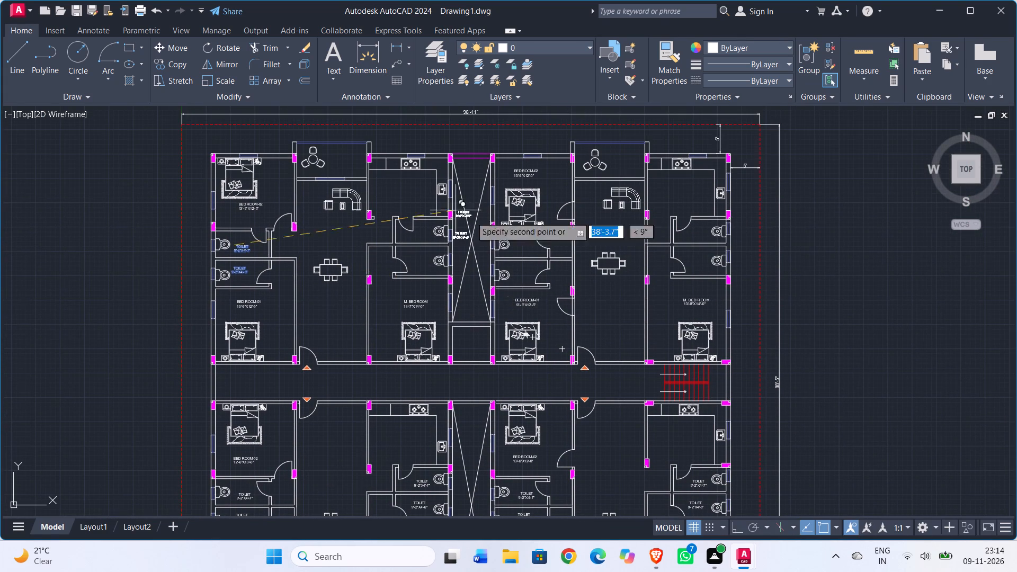
scroll(415, 266, up, 2)
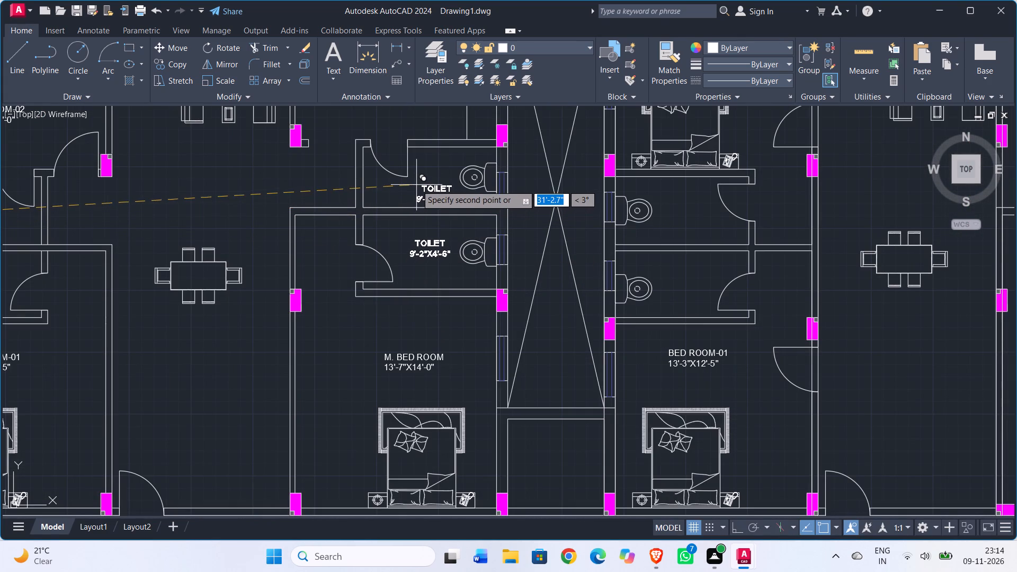
click(416, 174)
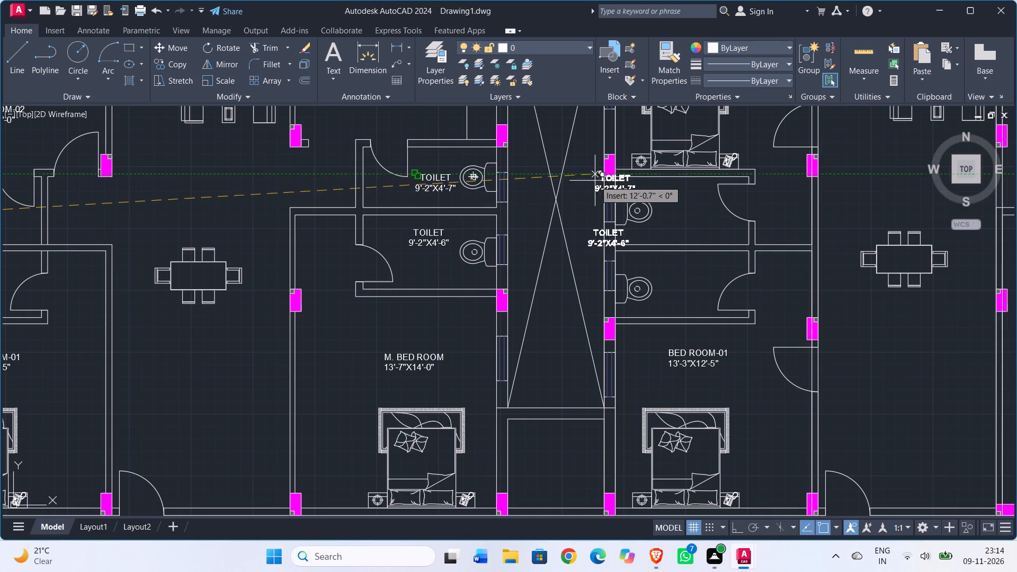
click(668, 203)
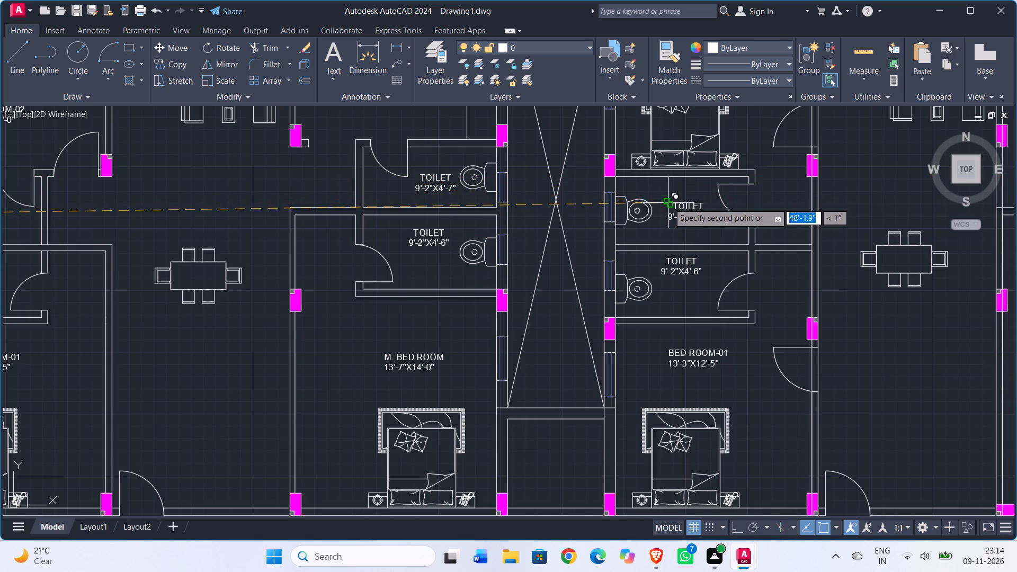
scroll(737, 227, down, 1)
middle_drag(838, 213, 569, 212)
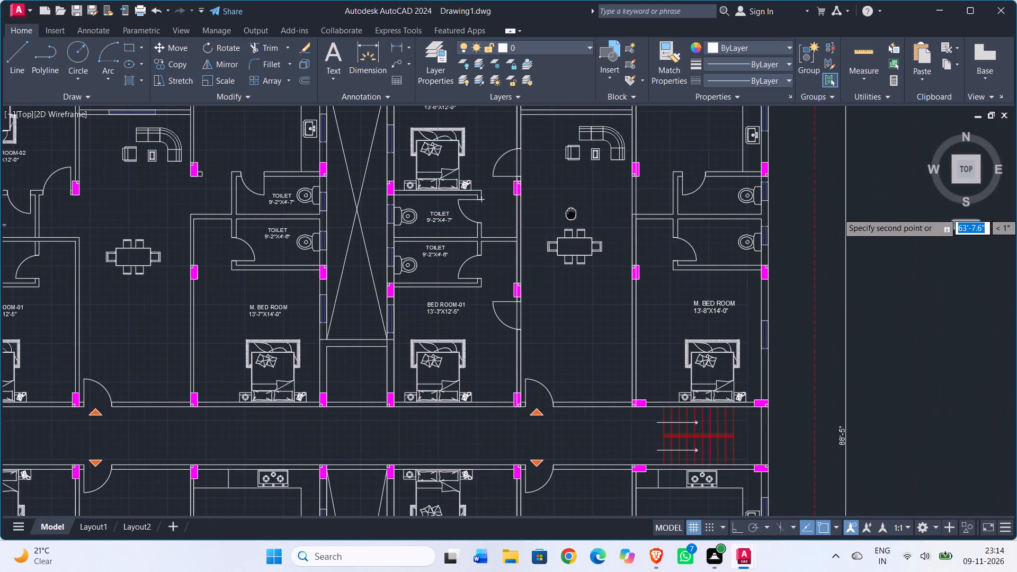
middle_drag(569, 212, 568, 212)
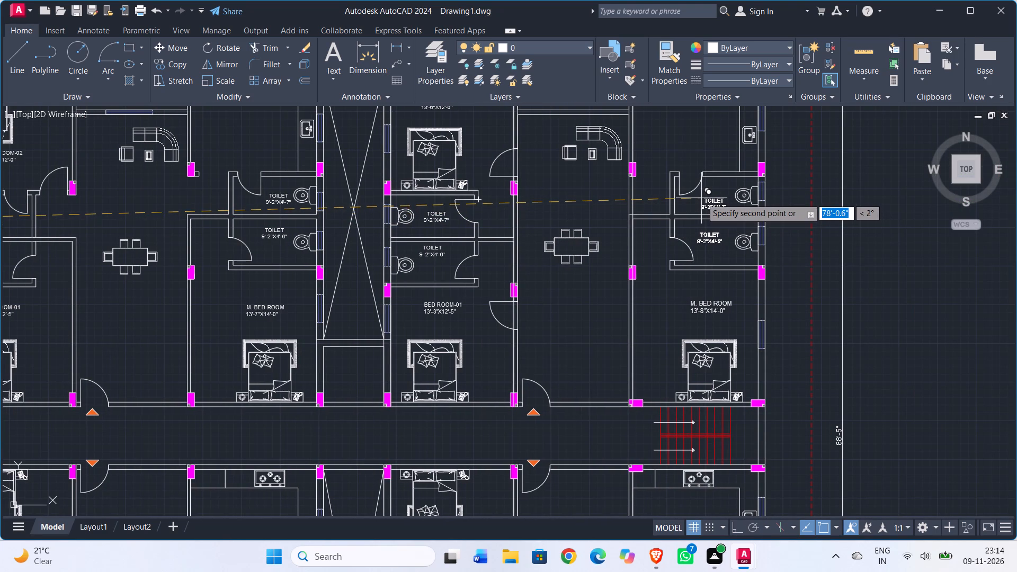
click(701, 196)
key(Escape)
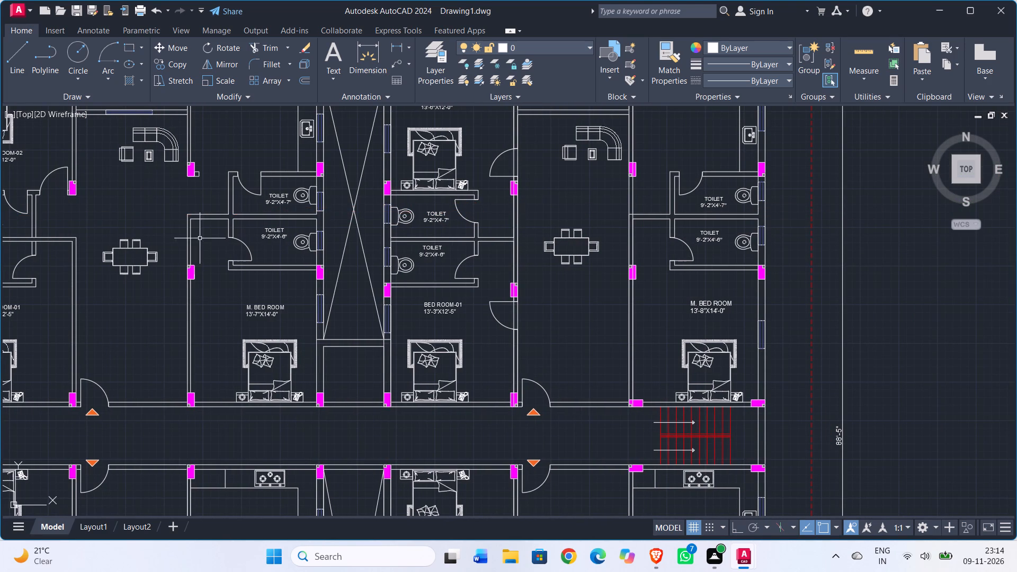
key(Escape)
Edit the upper TOILET label on the kitchen side of the upper-left flat, setting its size line to 4'-1"X9'-0".
scroll(272, 198, up, 2)
scroll(262, 220, down, 2)
middle_drag(273, 280, 478, 297)
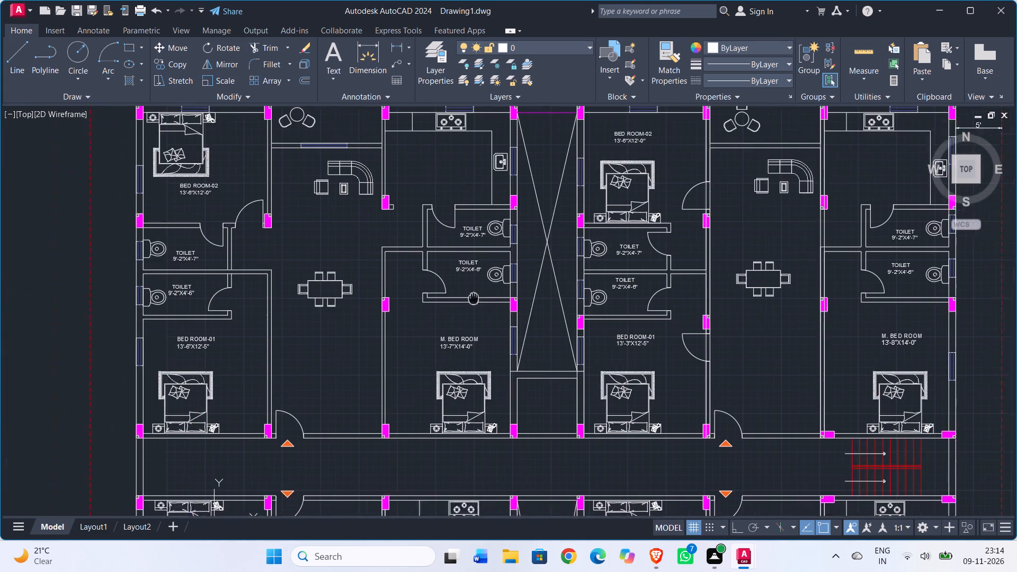
middle_drag(478, 297, 496, 298)
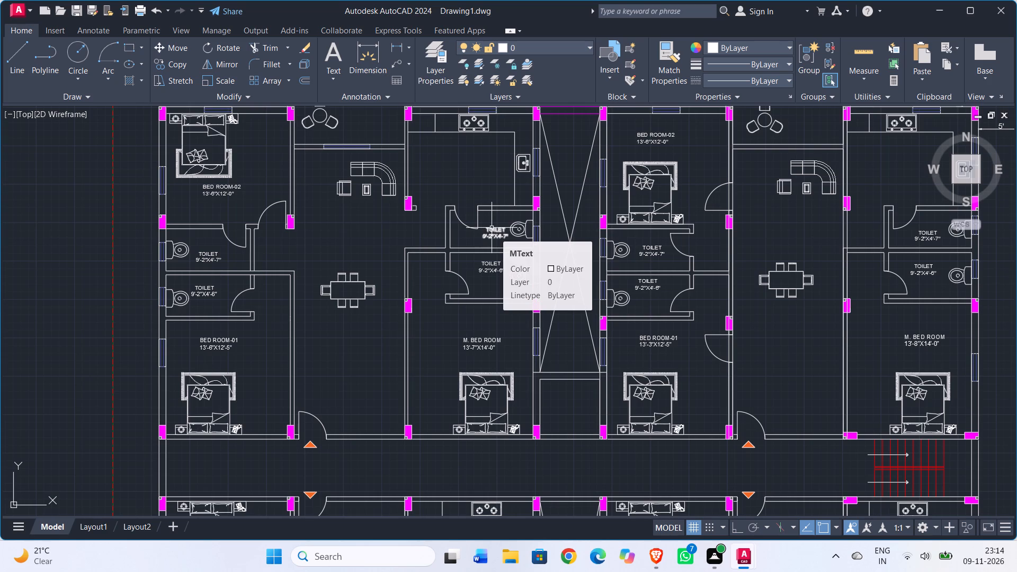
triple_click(501, 230)
scroll(500, 230, up, 2)
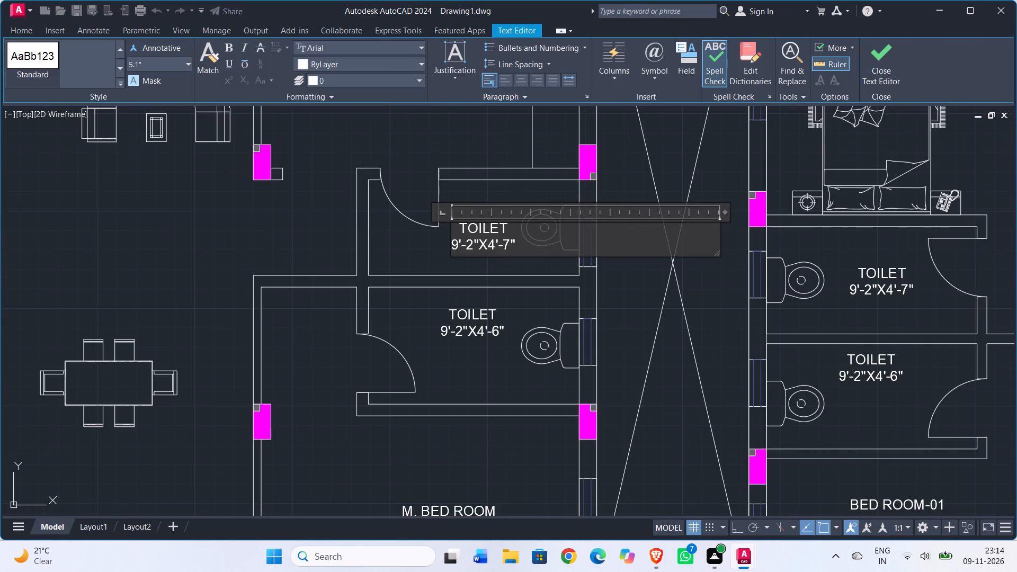
scroll(461, 248, up, 1)
click(456, 247)
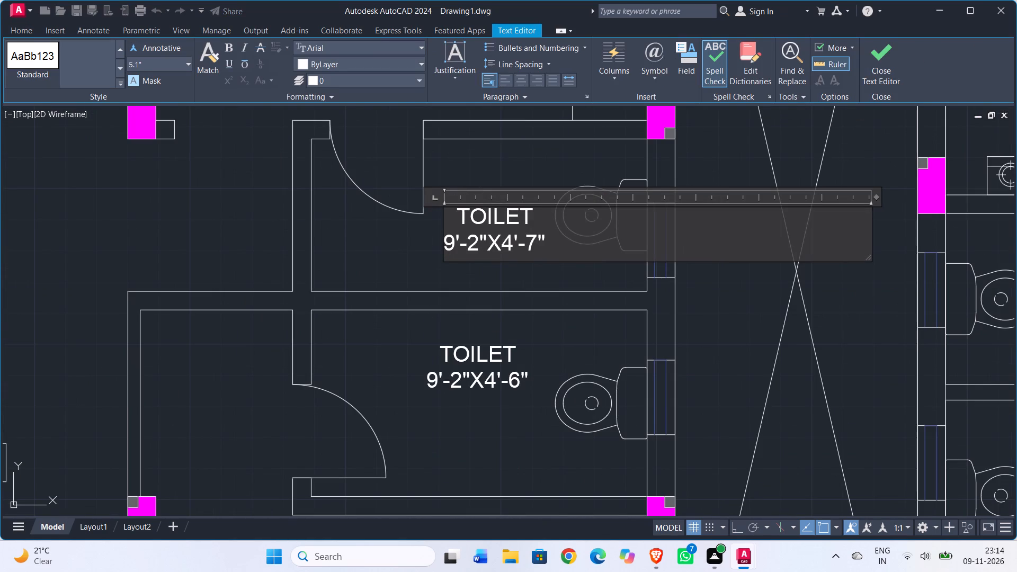
key(BackSpace)
key(4)
key(Right)
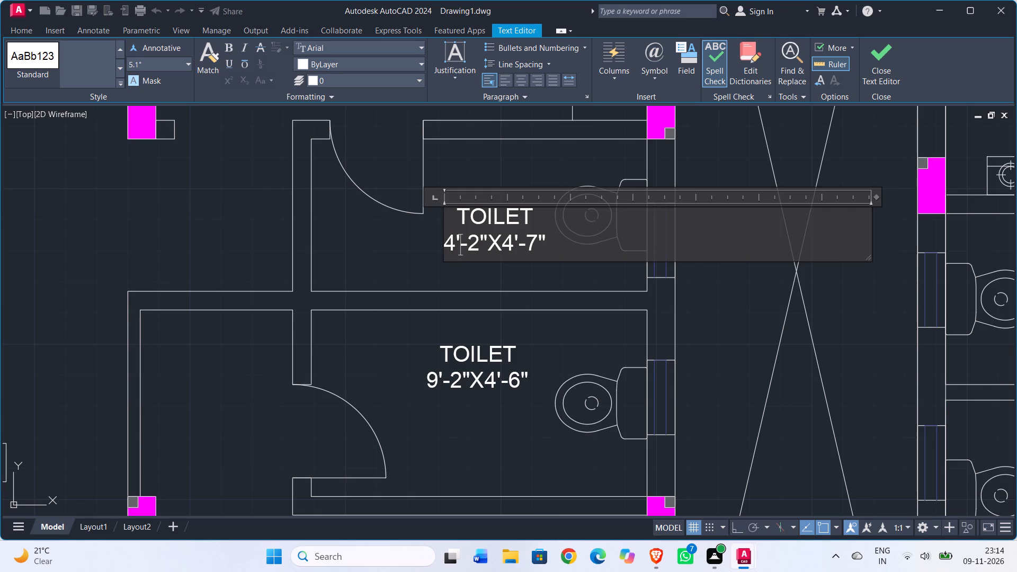
key(Right)
key(Right)
key(BackSpace)
key(1)
click(514, 251)
key(BackSpace)
key(9)
click(536, 247)
key(BackSpace)
key(0)
Change the size line of the upper kitchen-side TOILET label in the upper-left flat to 9'-0"X4'-1".
scroll(524, 278, down, 2)
scroll(321, 289, down, 1)
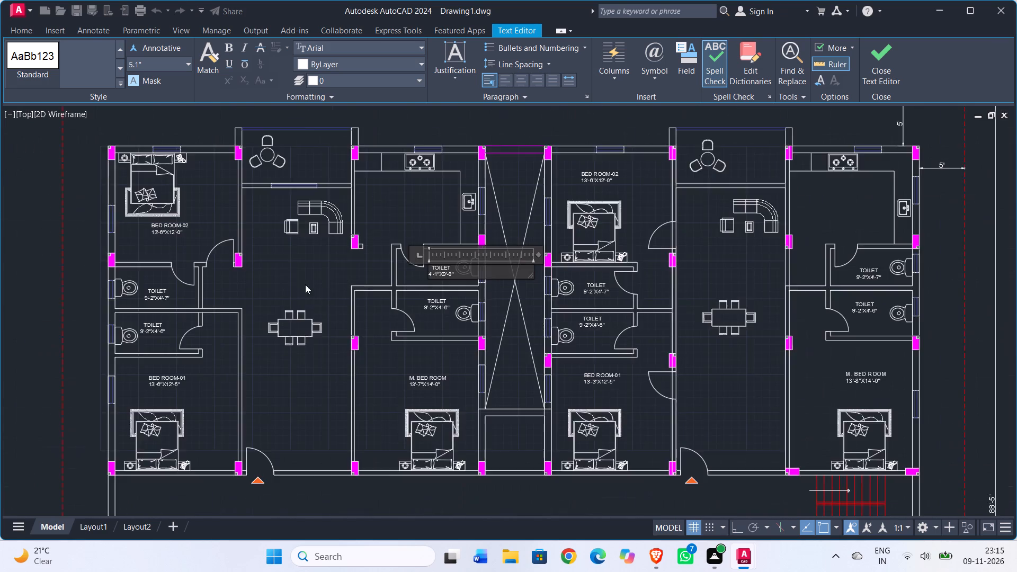
middle_drag(302, 282, 490, 283)
scroll(318, 287, up, 2)
scroll(511, 317, down, 1)
middle_drag(590, 305, 254, 280)
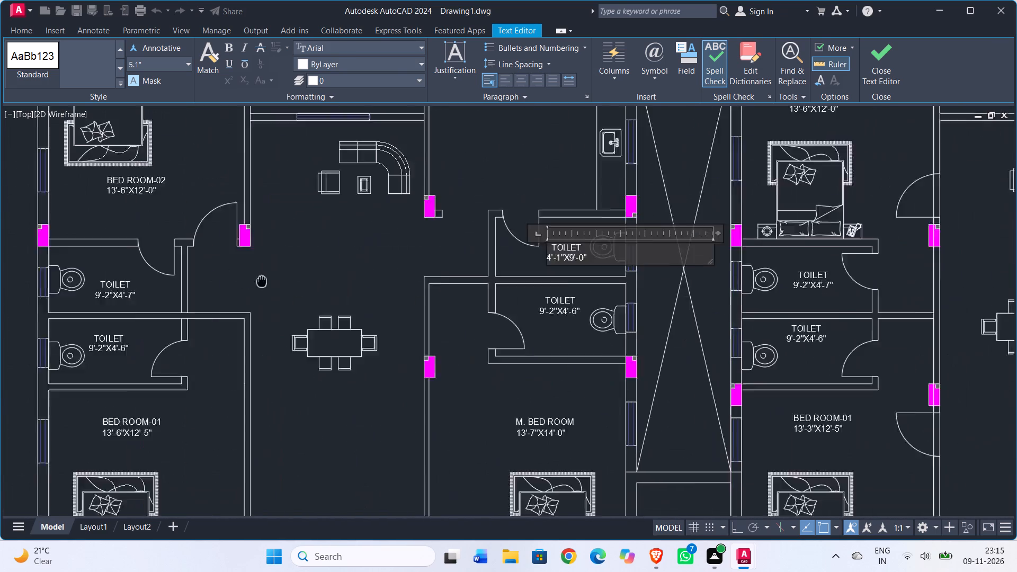
middle_drag(254, 280, 237, 275)
scroll(521, 289, up, 2)
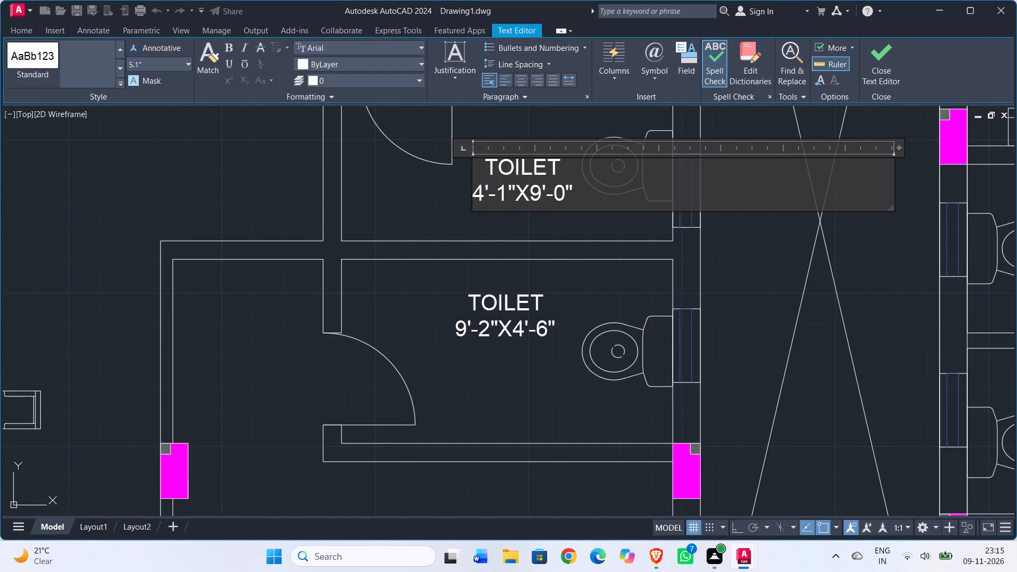
click(483, 194)
key(BackSpace)
key(9)
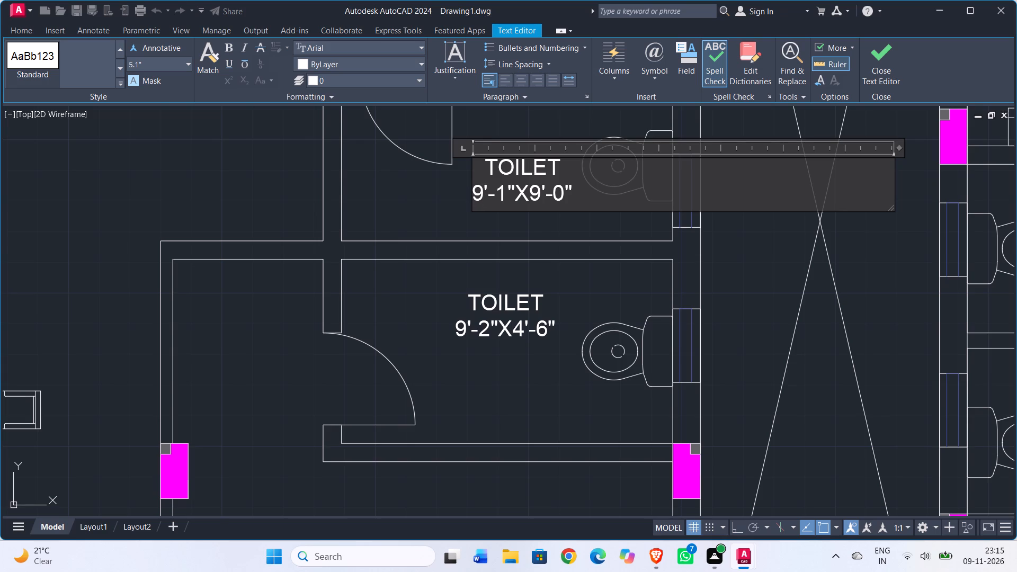
key(Right)
key(Right)
key(Right)
key(BackSpace)
key(0)
click(540, 200)
key(BackSpace)
key(4)
key(Right)
key(Right)
key(Right)
key(BackSpace)
key(1)
click(426, 205)
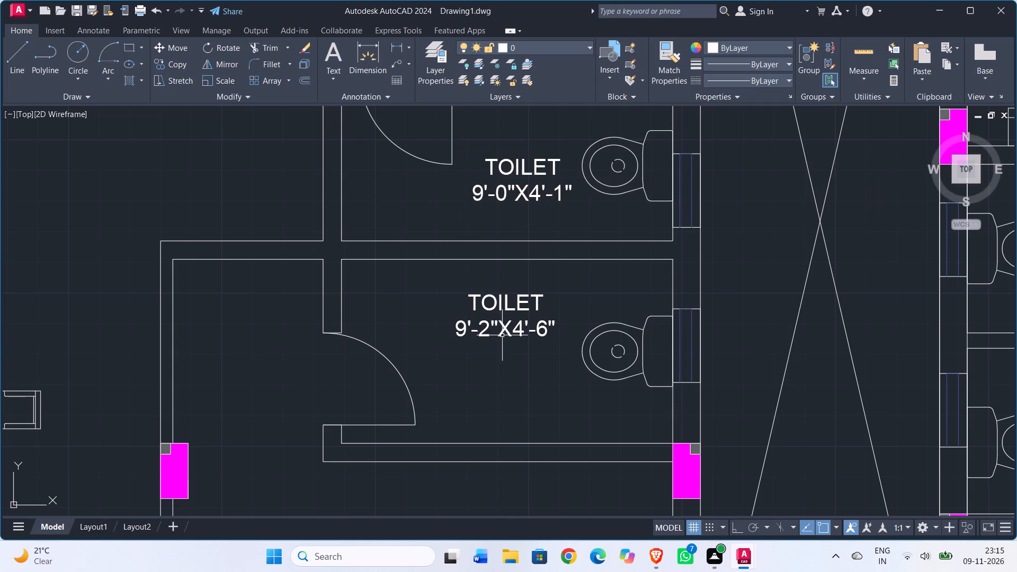
Set the size line of the lower kitchen-side TOILET label in the upper-left flat to 9'-0"X5'-0".
triple_click(499, 305)
scroll(499, 305, up, 1)
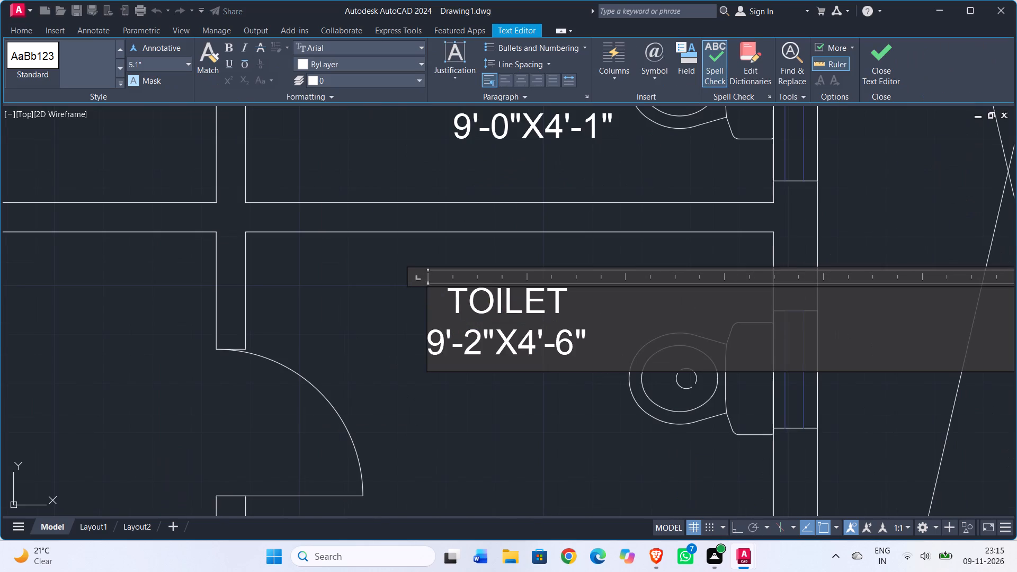
click(476, 345)
key(BackSpace)
key(0)
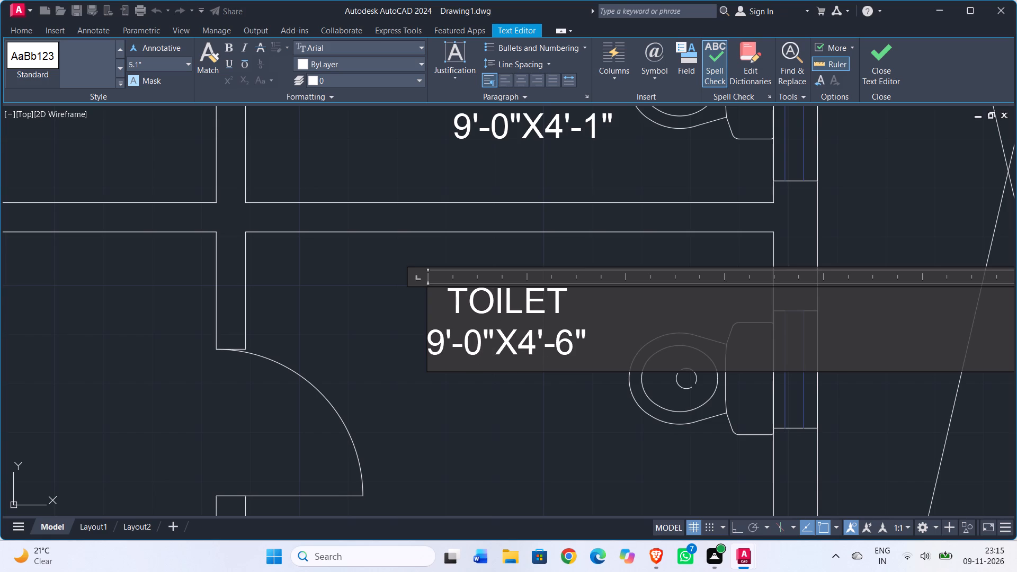
click(536, 345)
key(BackSpace)
key(5)
click(530, 419)
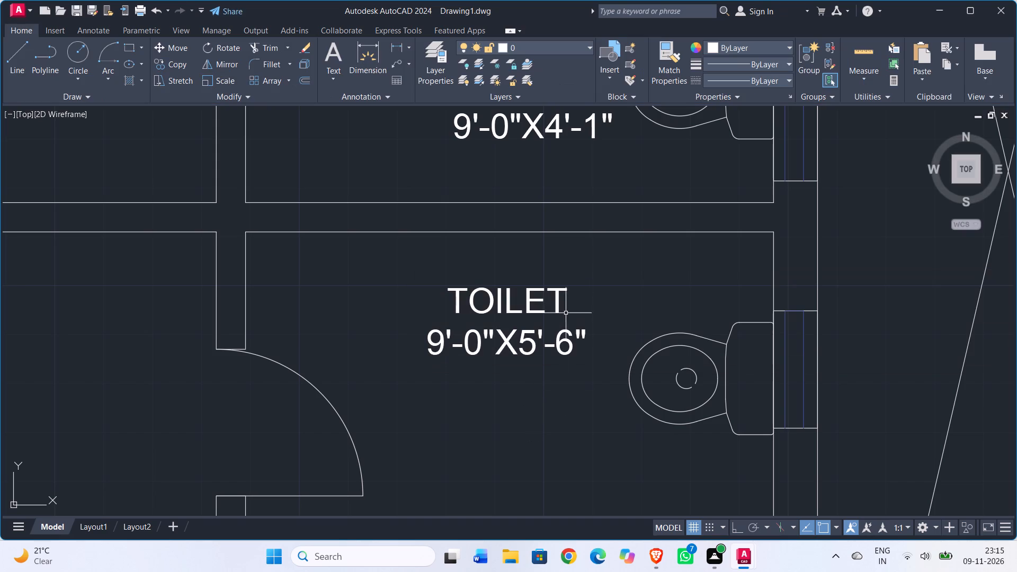
double_click(555, 302)
triple_click(570, 345)
scroll(570, 345, up, 1)
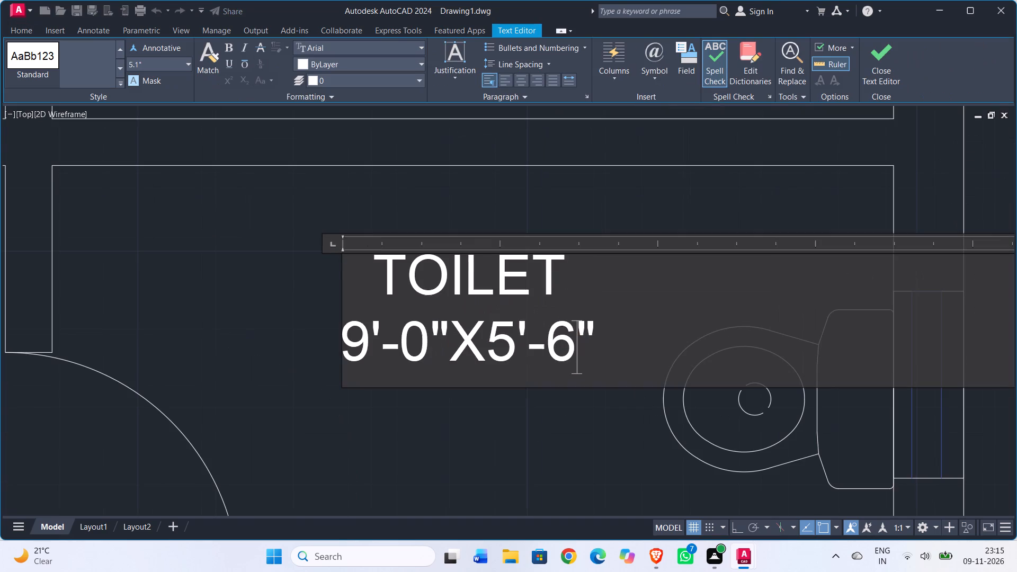
key(BackSpace)
key(0)
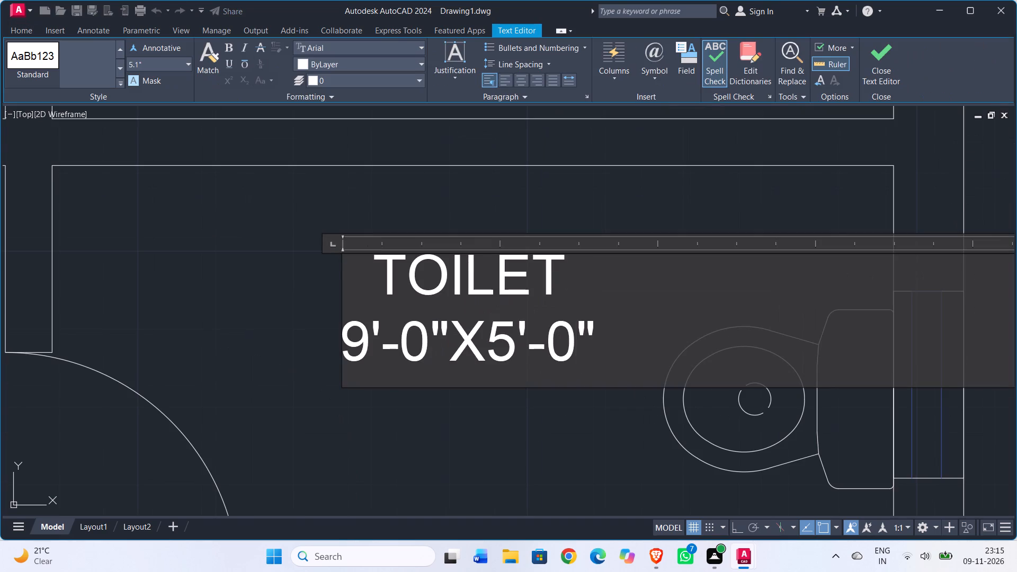
click(567, 410)
Set the size line of the upper kitchen-side TOILET label in the lower-left flat to 9'-0"X4'-1".
scroll(566, 410, down, 6)
middle_drag(563, 439, 555, 359)
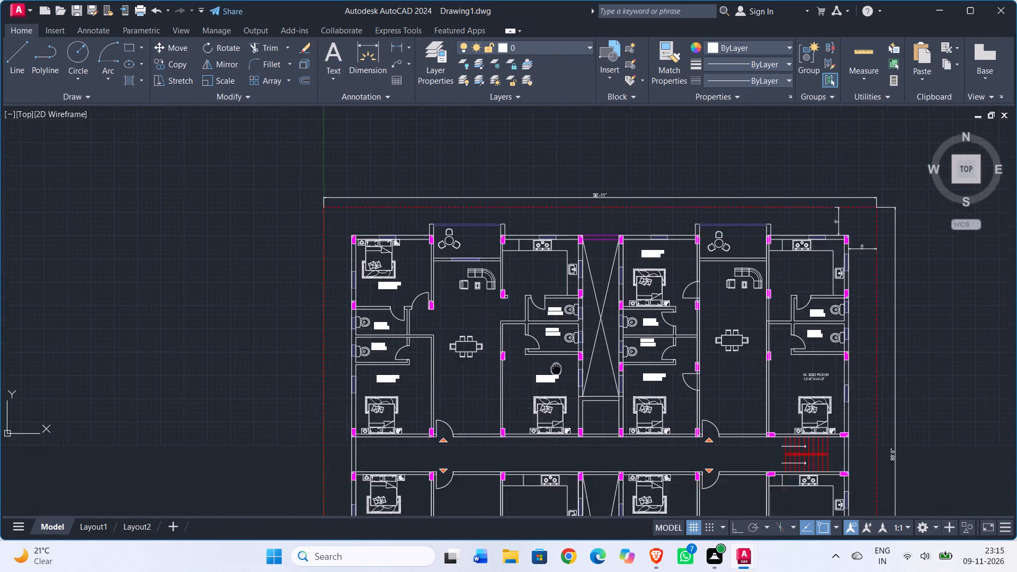
middle_drag(555, 359, 547, 175)
scroll(533, 336, up, 2)
middle_drag(524, 316, 520, 182)
scroll(554, 244, up, 1)
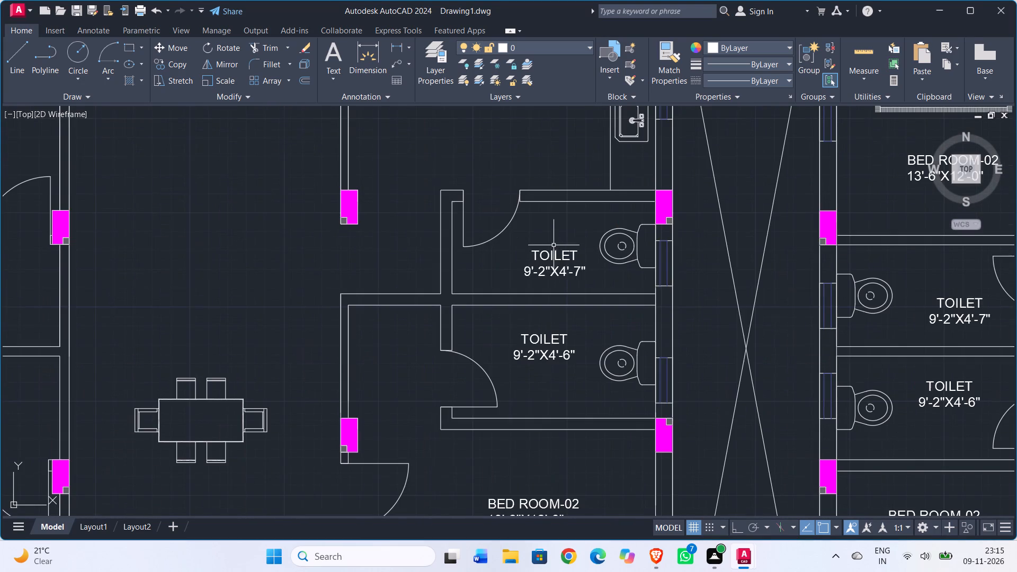
double_click(554, 253)
scroll(553, 255, up, 2)
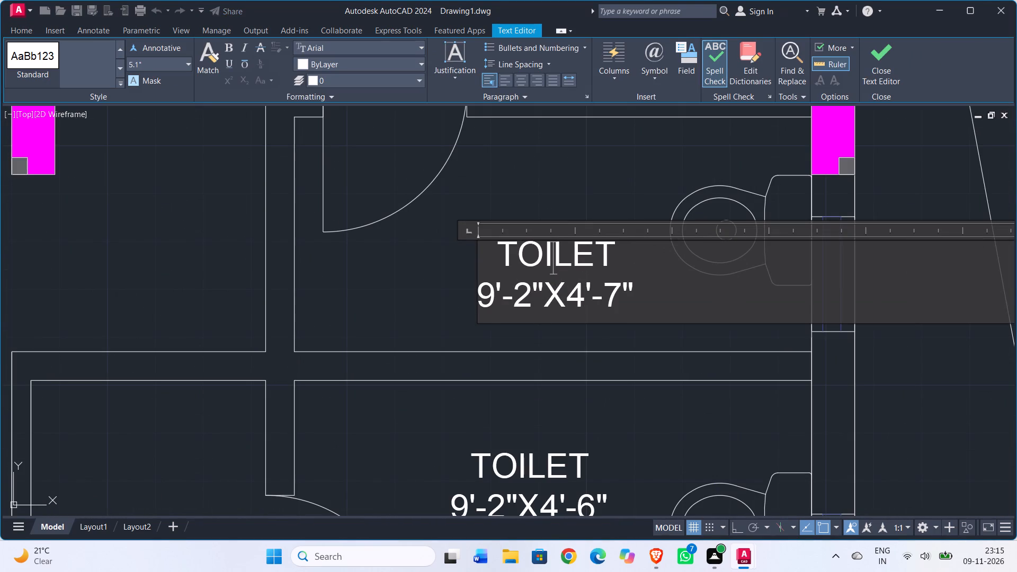
click(522, 303)
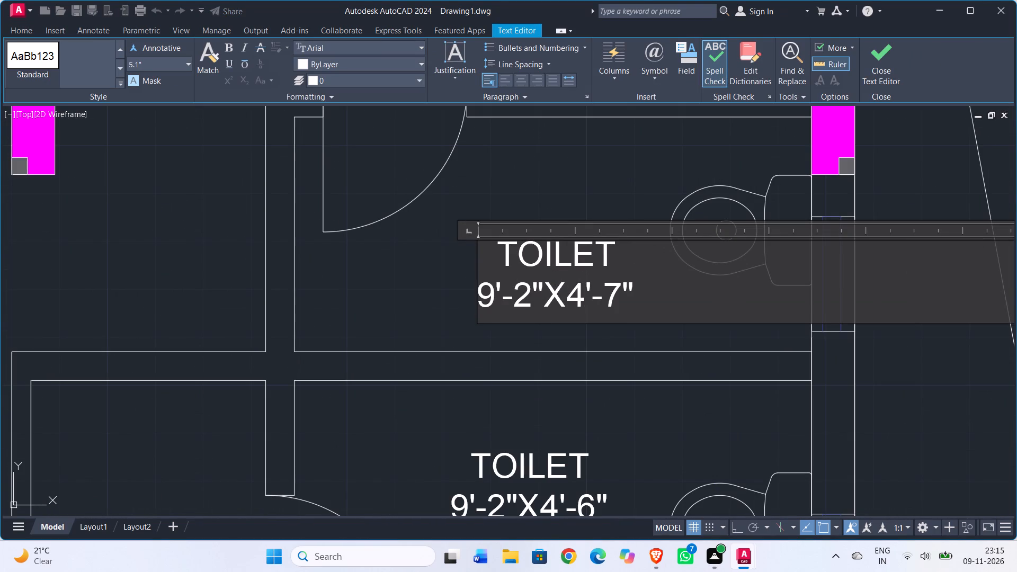
click(530, 301)
key(BackSpace)
key(0)
click(621, 303)
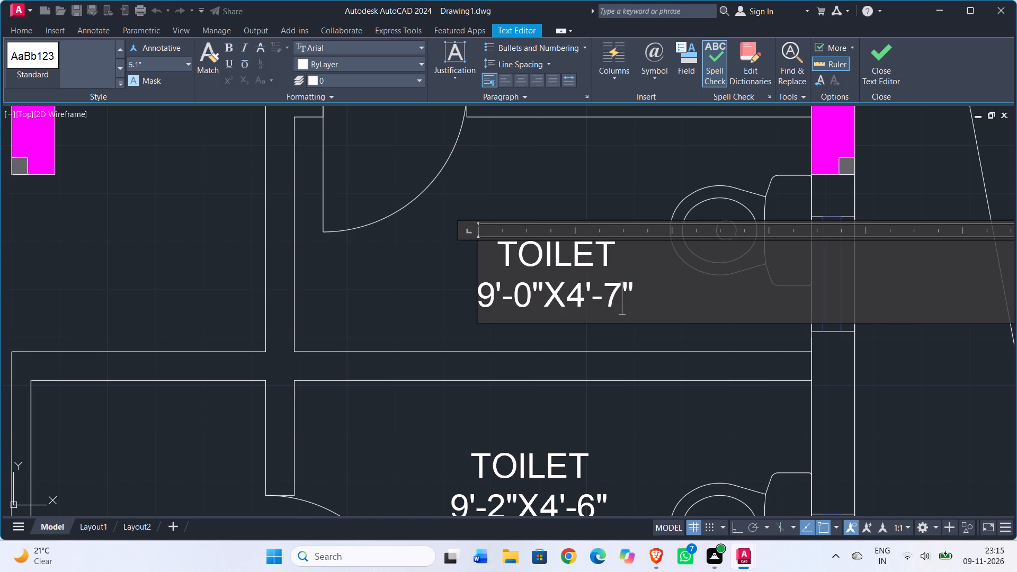
key(BackSpace)
key(1)
click(439, 296)
Set the size line of the lower kitchen-side TOILET label in the lower-left flat to 9'-0"X5'-0".
scroll(535, 435, down, 1)
middle_drag(537, 421, 538, 283)
double_click(535, 316)
scroll(535, 316, up, 1)
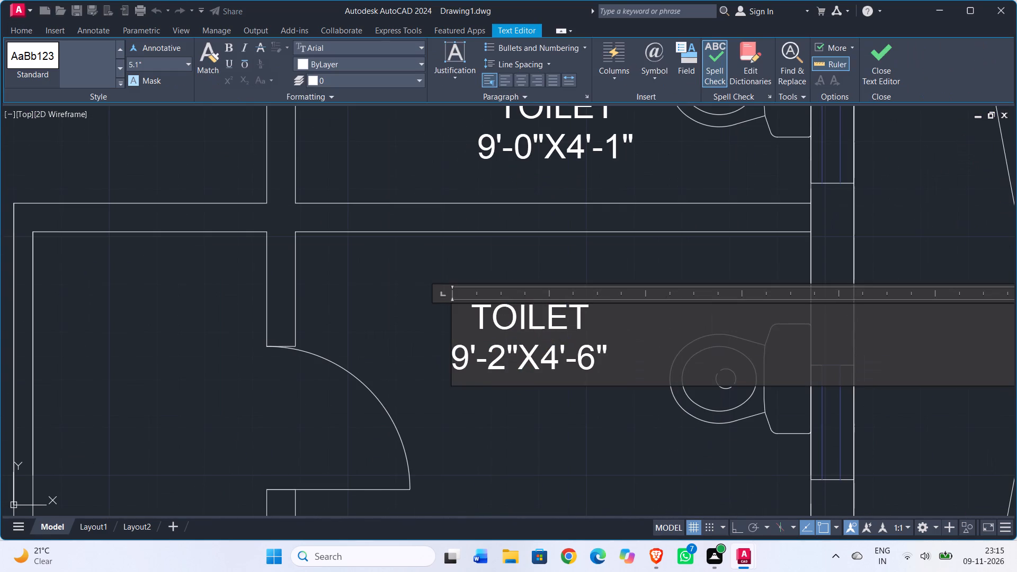
click(510, 371)
key(BackSpace)
key(0)
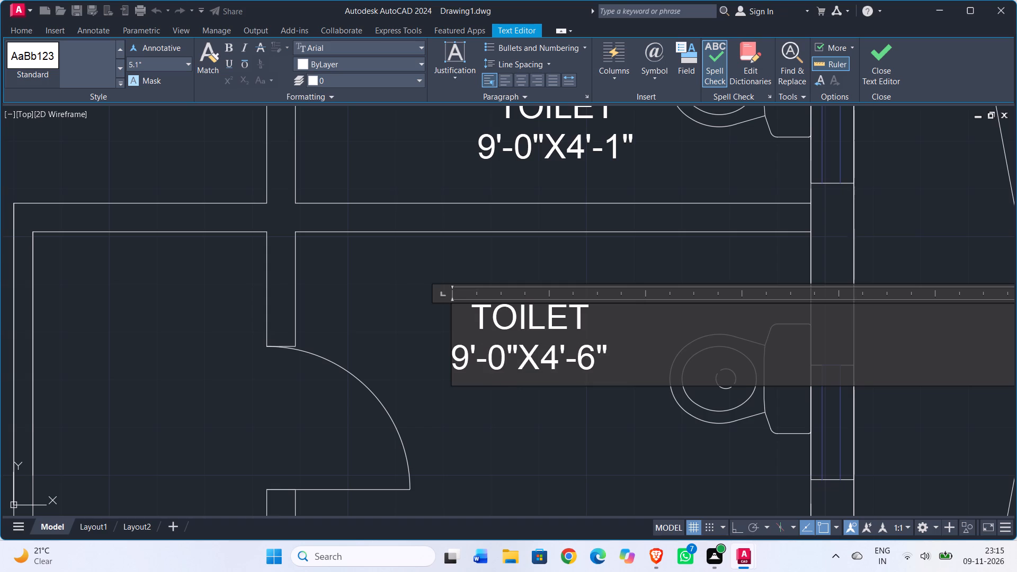
click(560, 355)
key(BackSpace)
key(5)
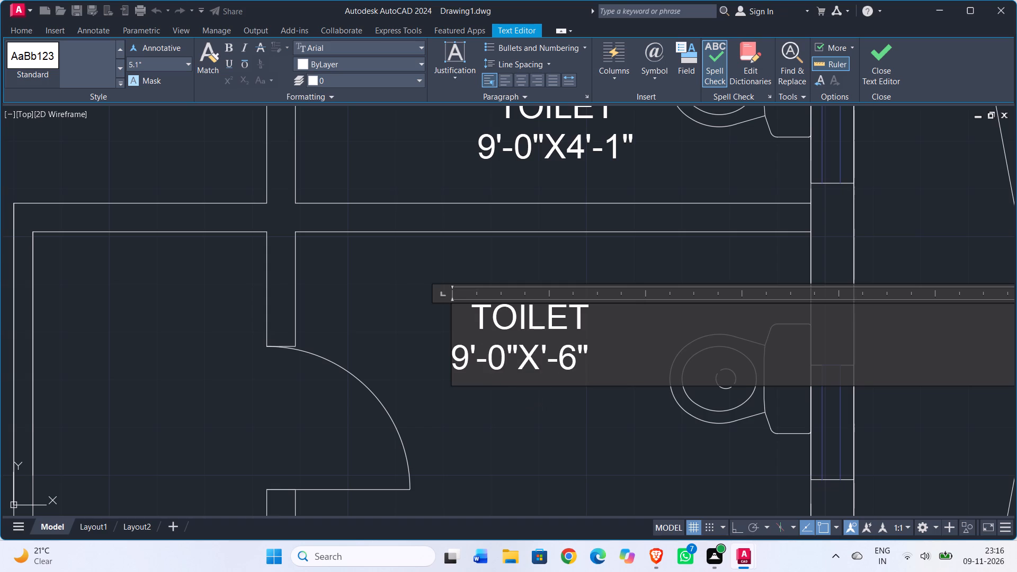
click(593, 364)
key(BackSpace)
key(0)
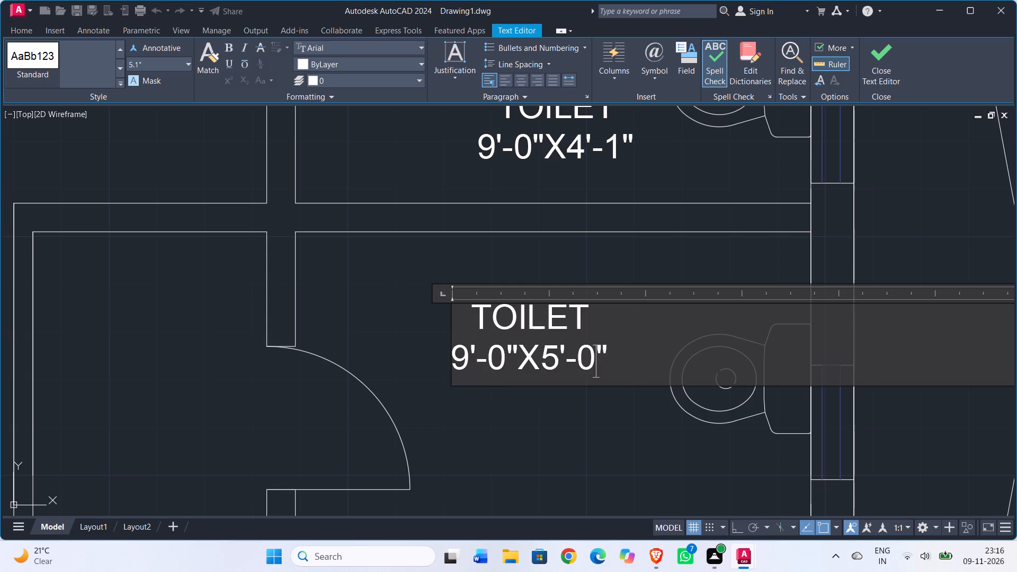
click(565, 422)
Set the size line of the upper bedroom-side TOILET label in the lower-right flat to 9'-0"X4'-7".
scroll(565, 422, down, 4)
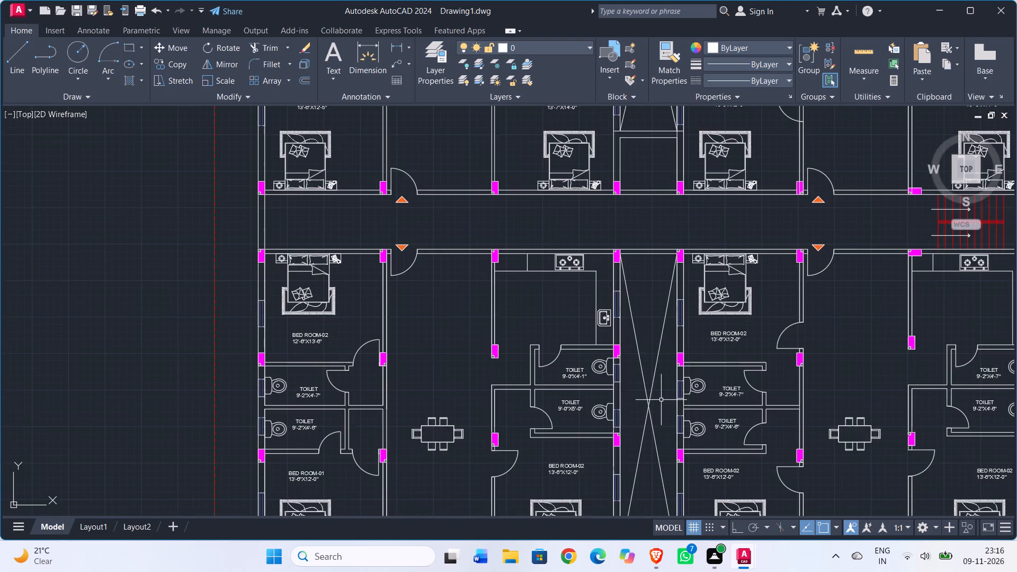
middle_drag(657, 400, 471, 373)
scroll(546, 380, up, 2)
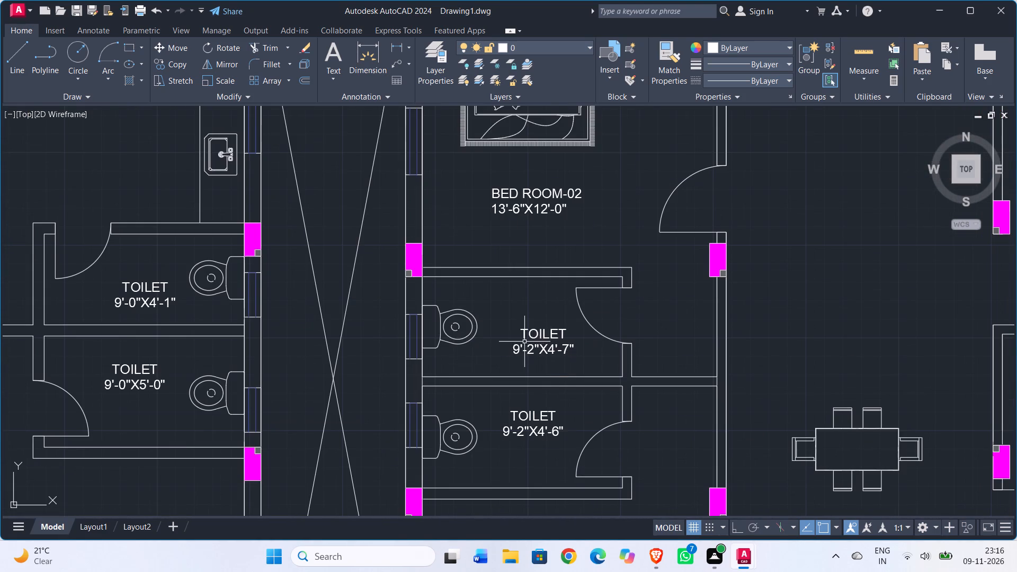
double_click(531, 337)
scroll(531, 337, up, 2)
click(531, 375)
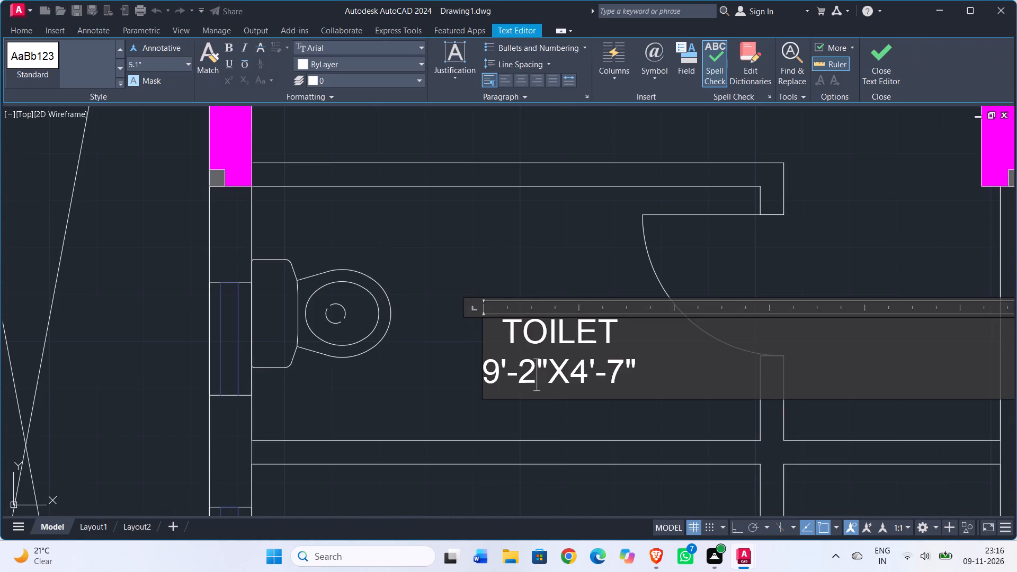
key(BackSpace)
key(0)
scroll(539, 359, down, 1)
middle_drag(526, 440, 539, 340)
click(550, 374)
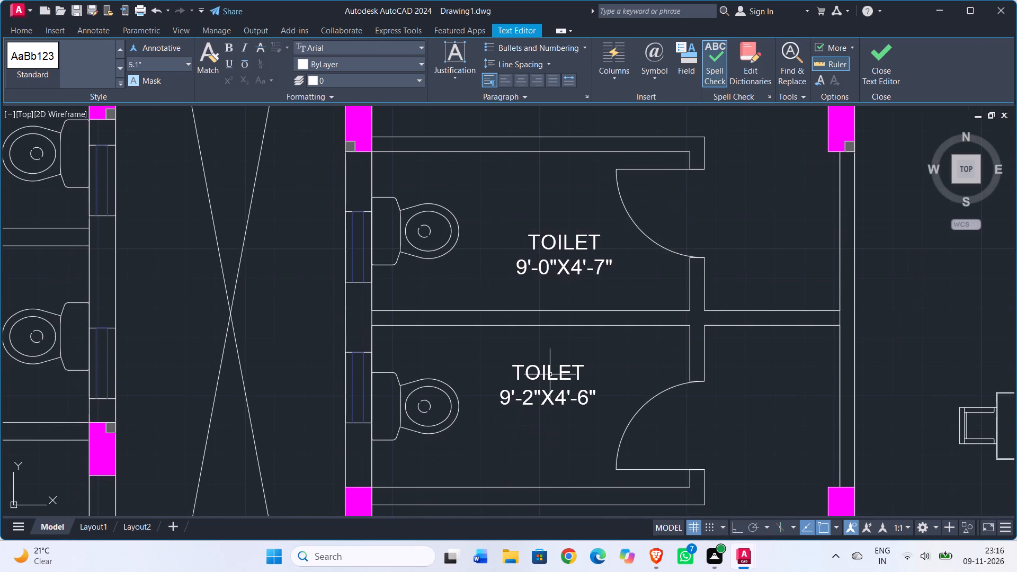
Set the size line of the lower bedroom-side TOILET label in the lower-right flat to 9'-0"X4'-6".
double_click(548, 376)
scroll(534, 426, up, 1)
click(529, 389)
key(BackSpace)
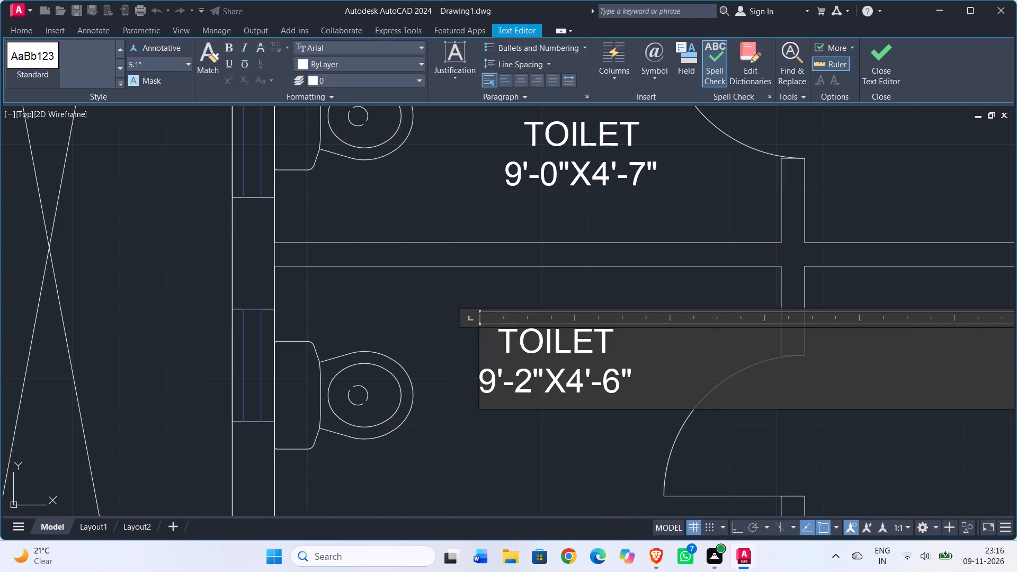
key(0)
click(492, 450)
Set the first dimension of the upper kitchen-side TOILET label in the lower-right flat to 9'-0".
scroll(492, 450, down, 3)
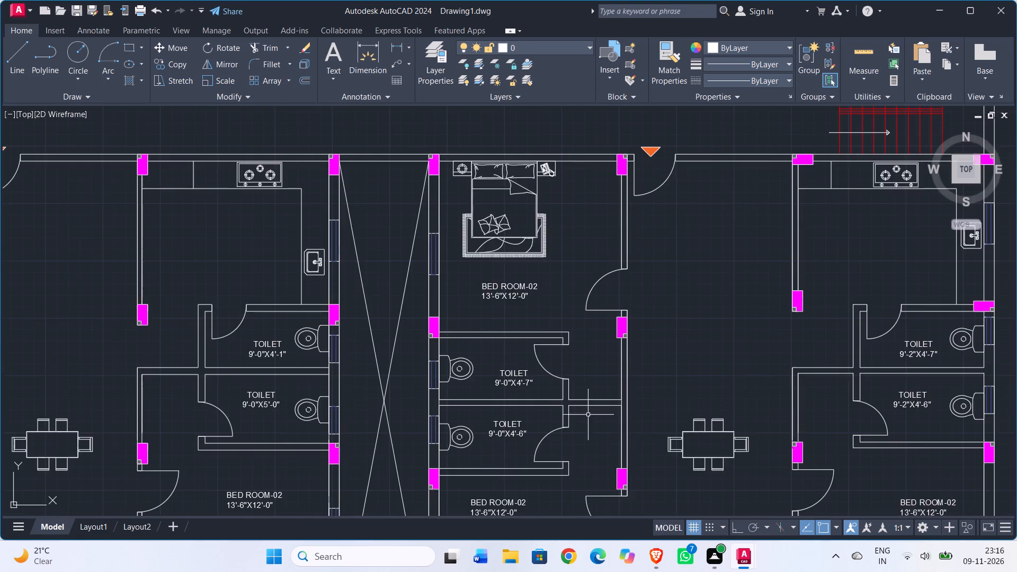
scroll(640, 407, down, 1)
middle_drag(658, 392, 367, 339)
scroll(551, 334, up, 1)
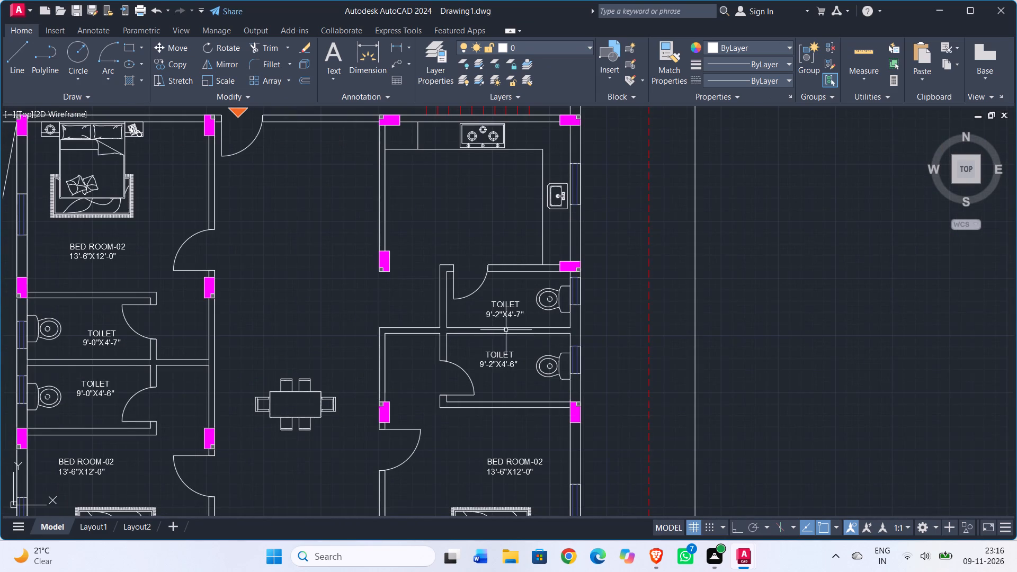
scroll(506, 330, up, 1)
double_click(498, 294)
scroll(498, 294, up, 2)
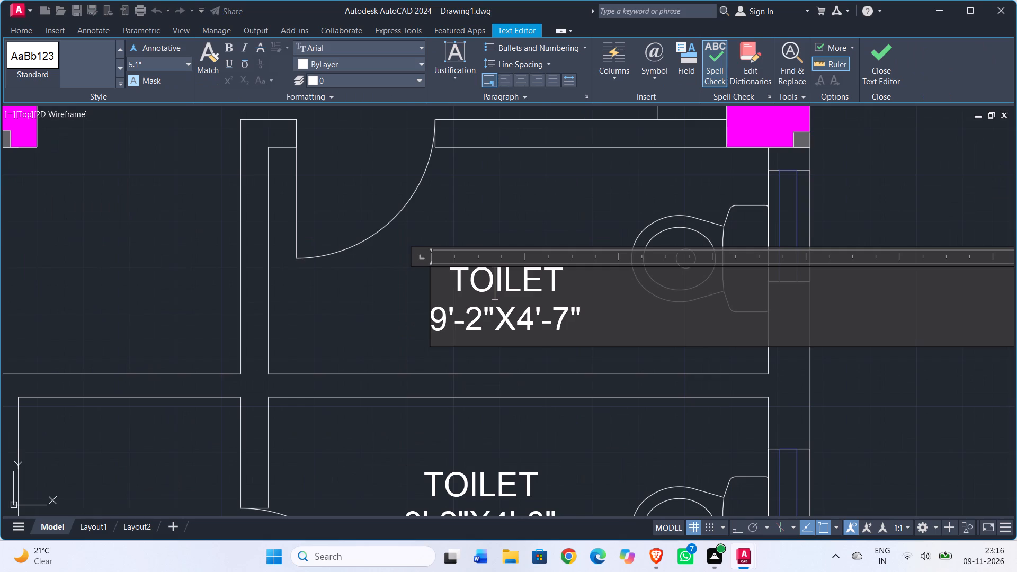
click(495, 317)
click(484, 320)
key(BackSpace)
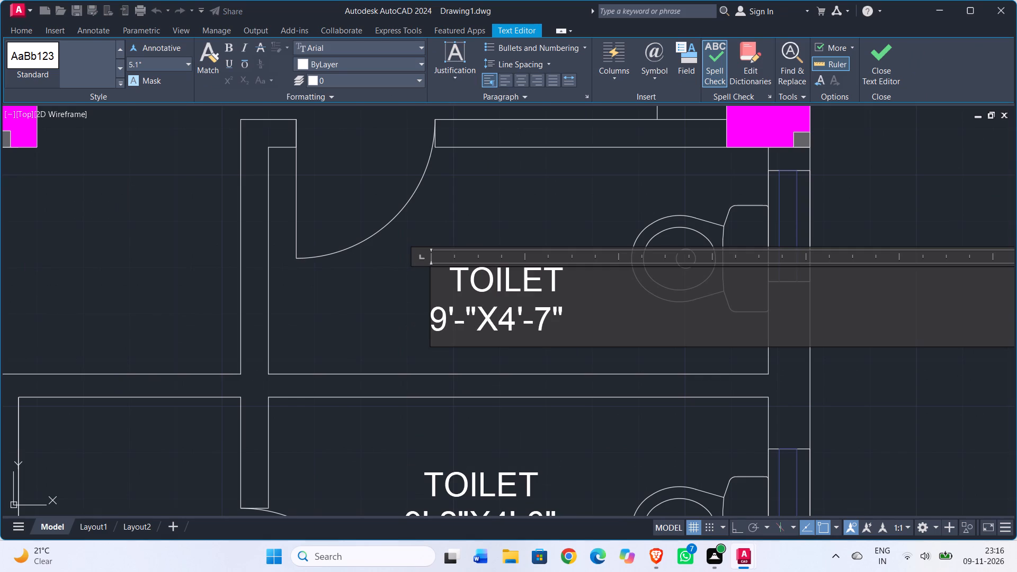
key(0)
Set the size line of the lower kitchen-side TOILET label in the lower-right flat to 9'-0"X5'-0".
scroll(479, 375, down, 1)
middle_drag(472, 363, 465, 290)
triple_click(448, 371)
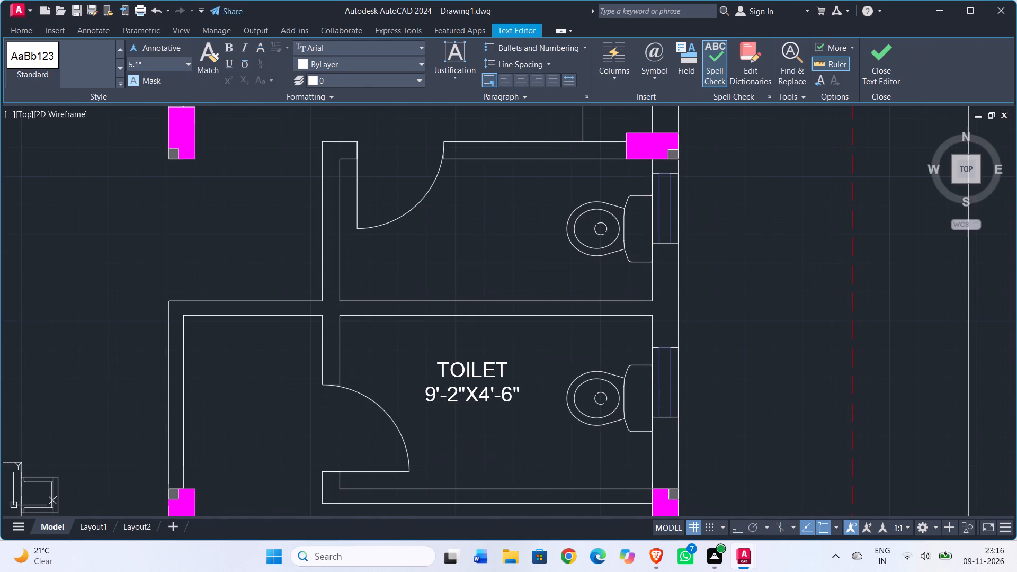
scroll(449, 382, up, 1)
double_click(457, 369)
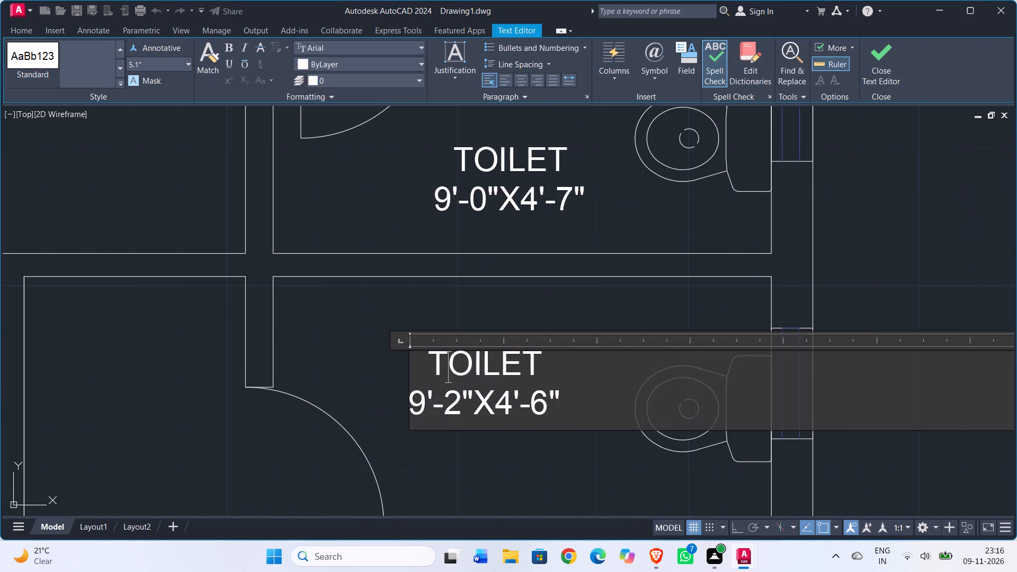
click(458, 406)
key(BackSpace)
key(0)
click(510, 398)
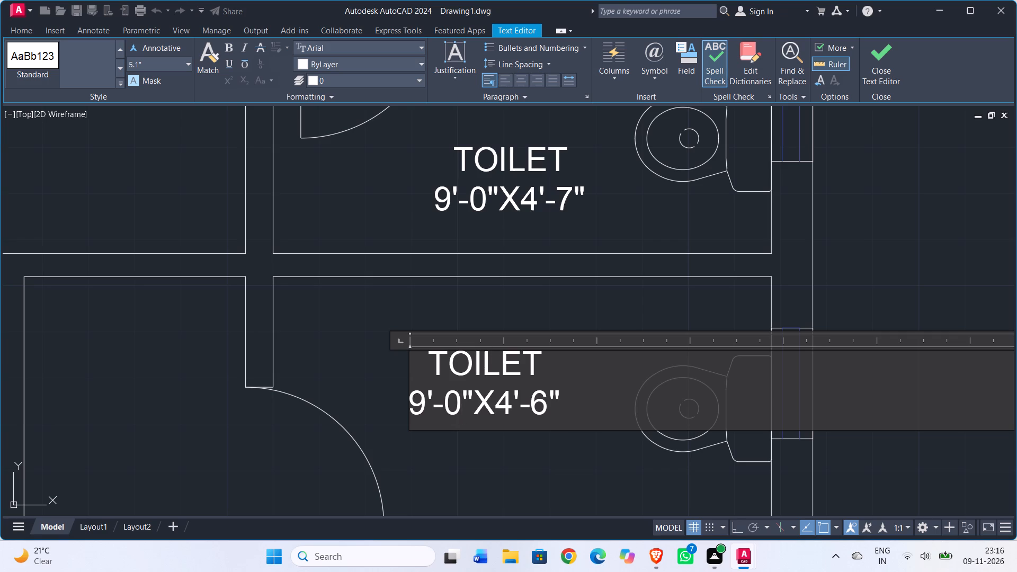
key(BackSpace)
key(5)
key(Right)
key(Right)
key(Right)
key(BackSpace)
key(0)
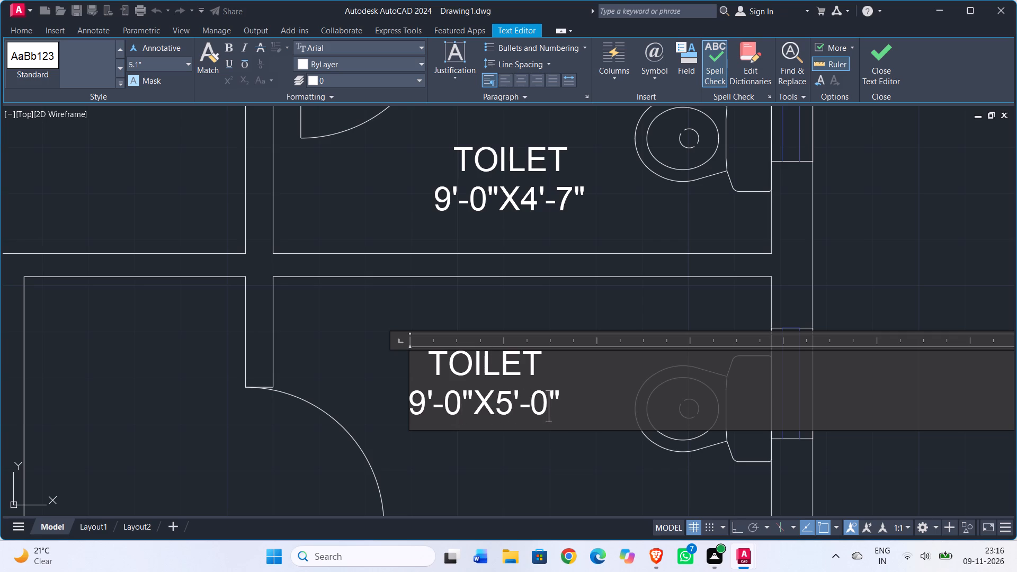
click(526, 192)
Set the second dimension of the upper kitchen-side TOILET label in the lower-right flat to 4'-1".
double_click(537, 192)
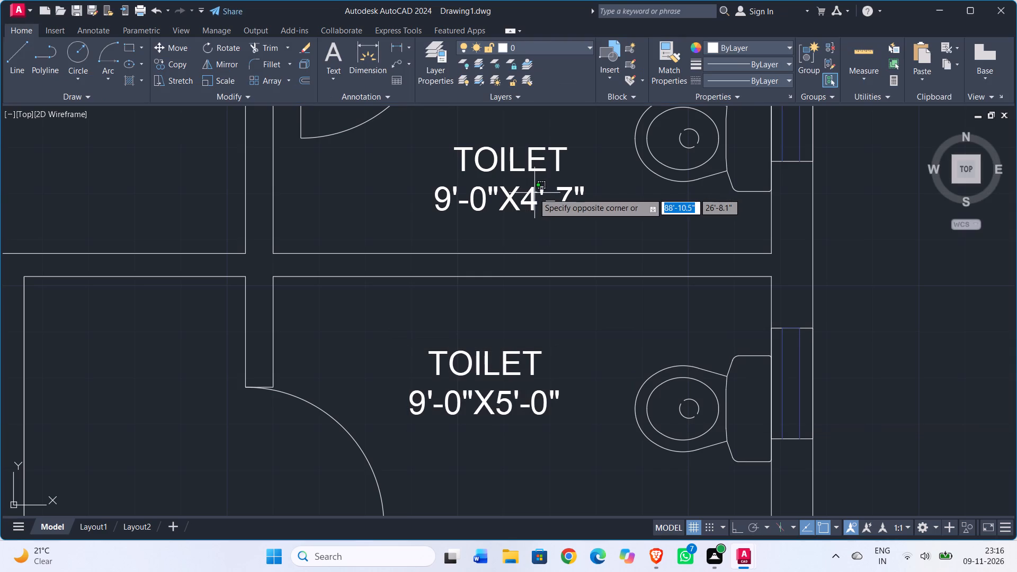
double_click(532, 193)
scroll(532, 193, up, 2)
click(625, 201)
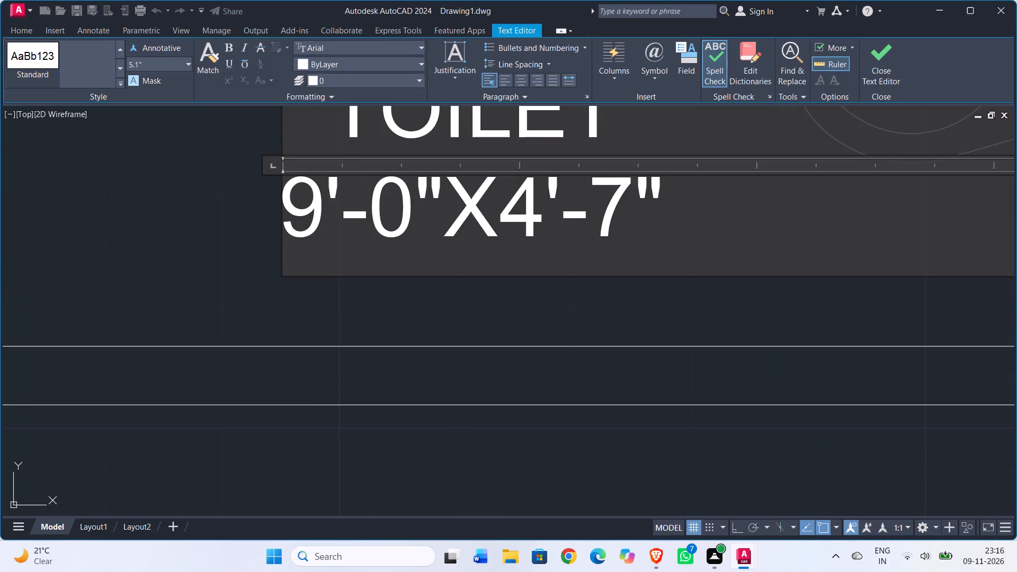
key(BackSpace)
key(1)
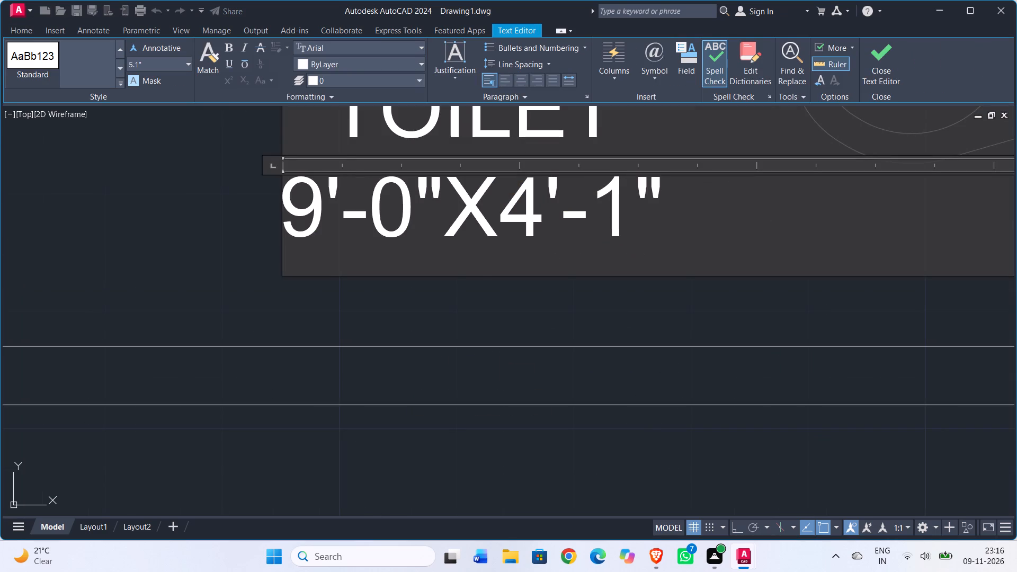
click(694, 311)
Change the heading of the upper kitchen-side TOILET label in the lower-right flat to UTILITY.
scroll(692, 310, down, 6)
middle_drag(655, 211, 646, 345)
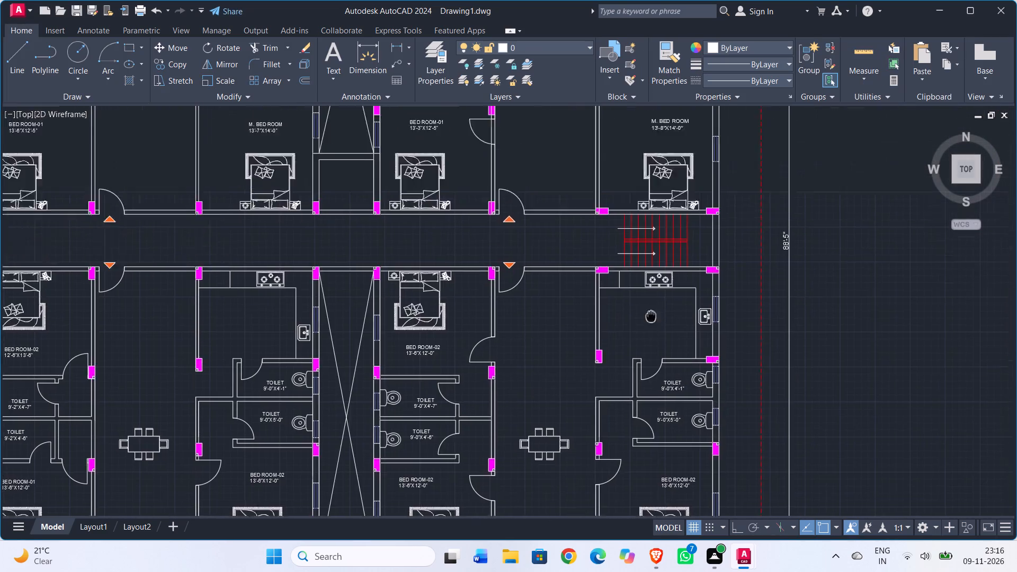
middle_drag(646, 345, 626, 424)
middle_drag(615, 260, 561, 399)
scroll(609, 294, up, 3)
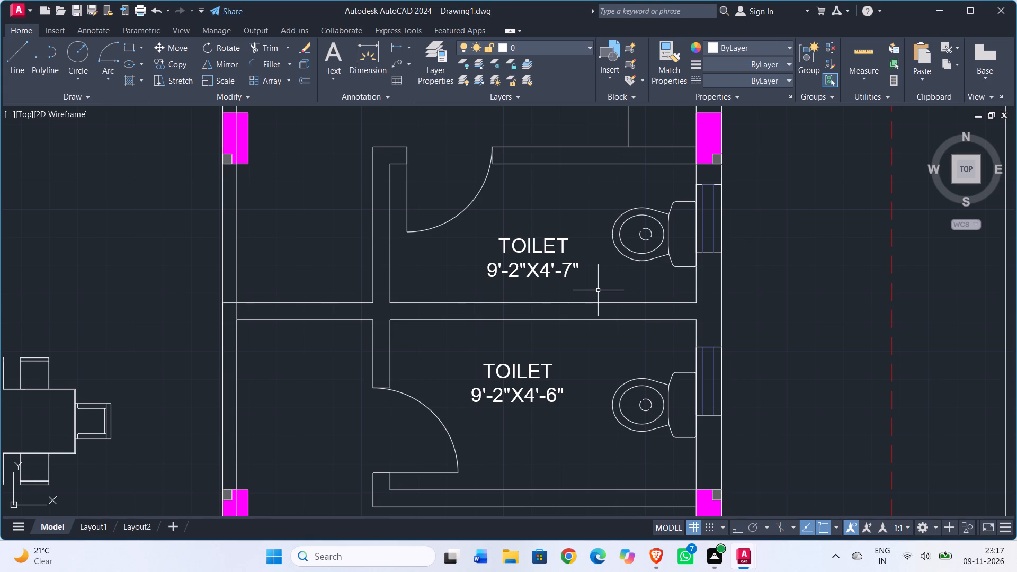
scroll(574, 294, down, 4)
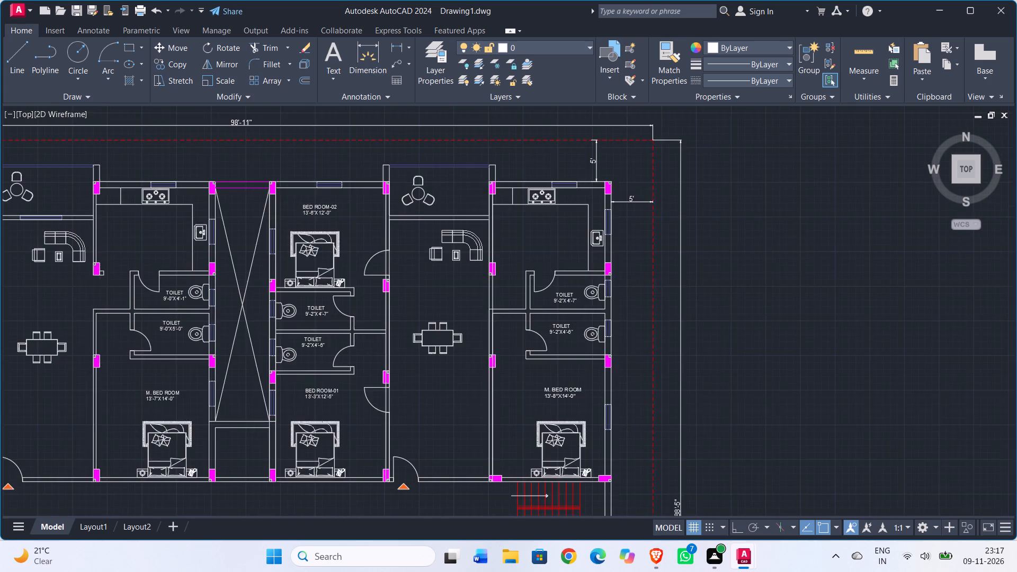
middle_drag(577, 332, 570, 215)
scroll(564, 422, up, 4)
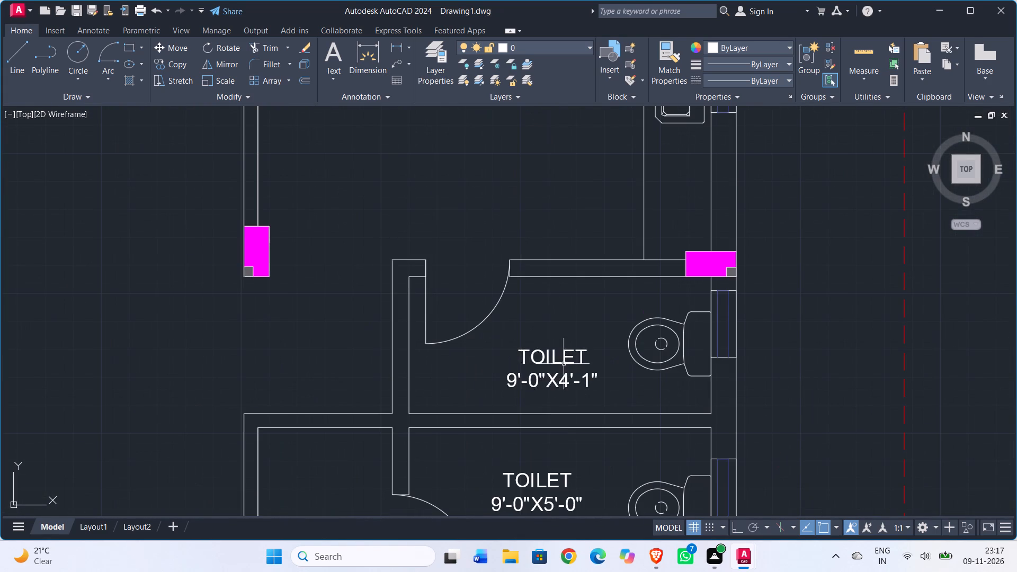
double_click(564, 364)
scroll(563, 364, up, 1)
drag(599, 364, 514, 364)
drag(513, 364, 509, 364)
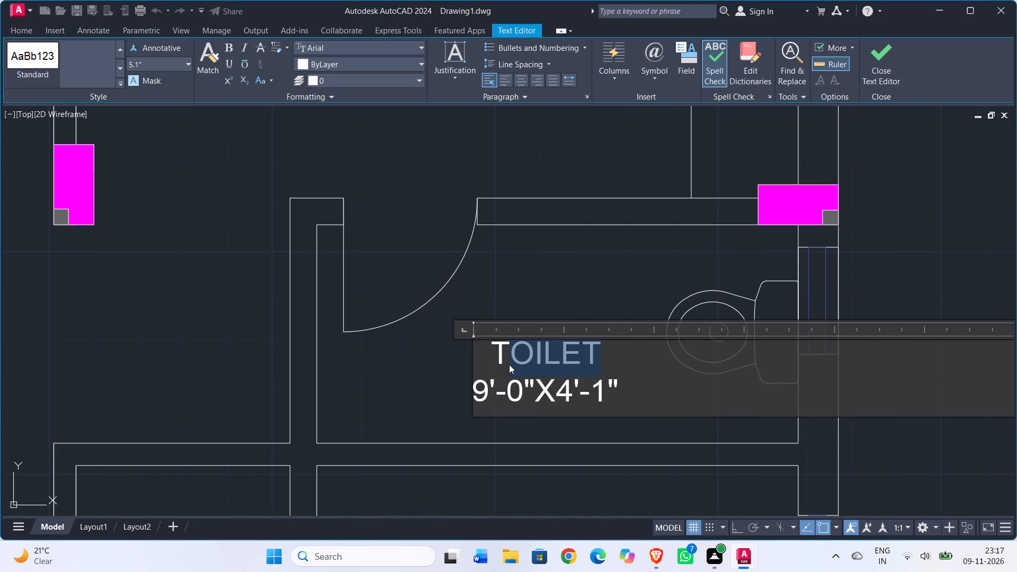
drag(509, 364, 501, 364)
drag(599, 352, 572, 353)
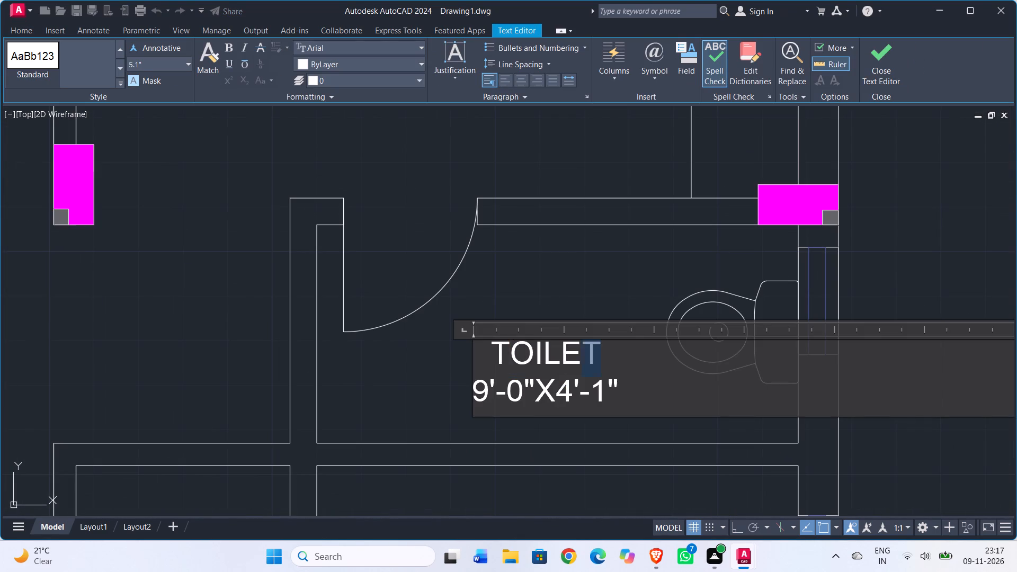
drag(572, 353, 443, 363)
text(UTILI)
text(TY)
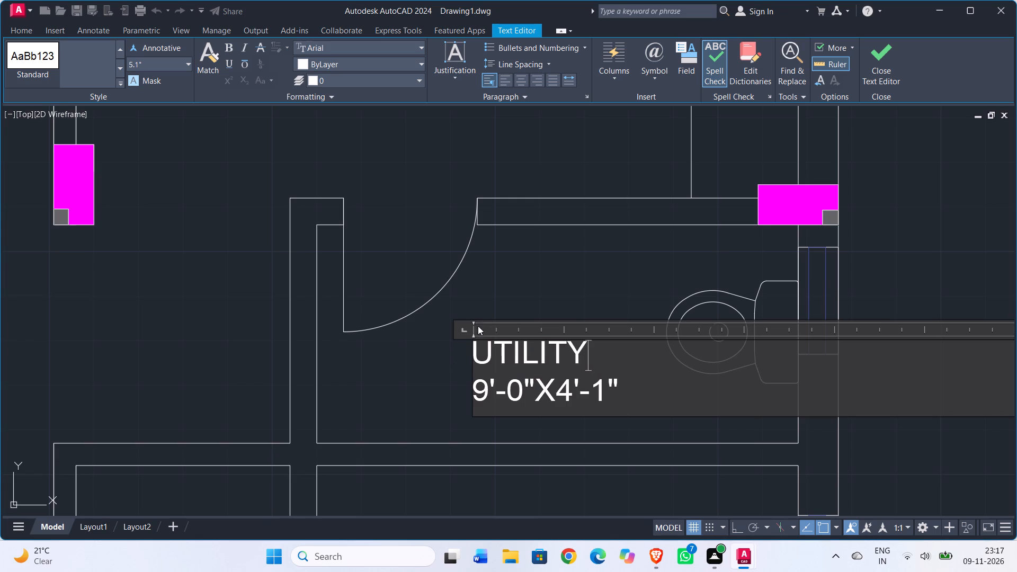
Indent the UTILITY heading with leading space so it sits centred above its size line in the lower-right flat.
click(472, 353)
double_click(486, 359)
scroll(486, 359, up, 1)
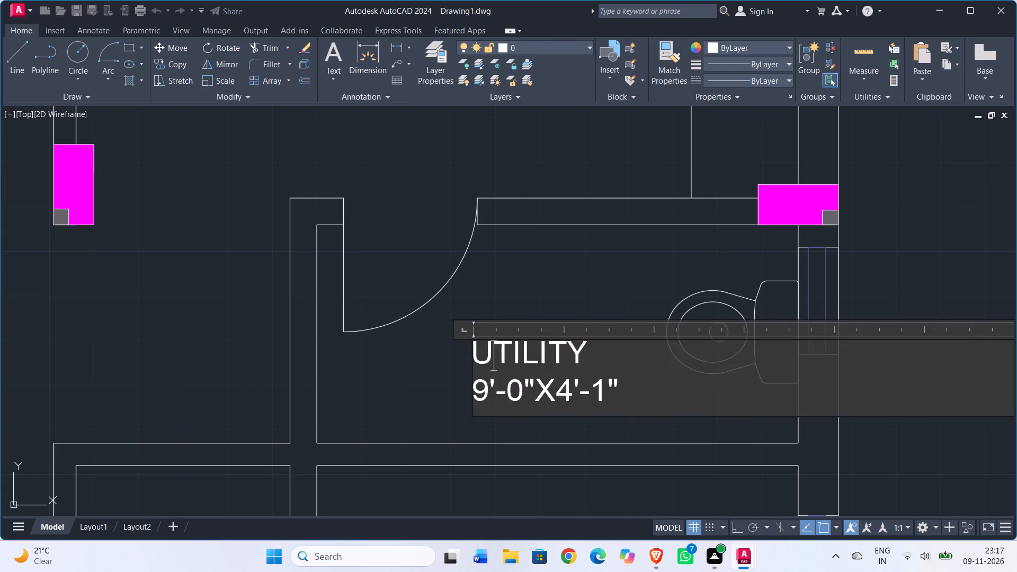
click(471, 362)
key(space)
click(403, 358)
Change the heading of the upper kitchen-side TOILET label in the upper-right flat to UTILITY.
scroll(436, 361, down, 1)
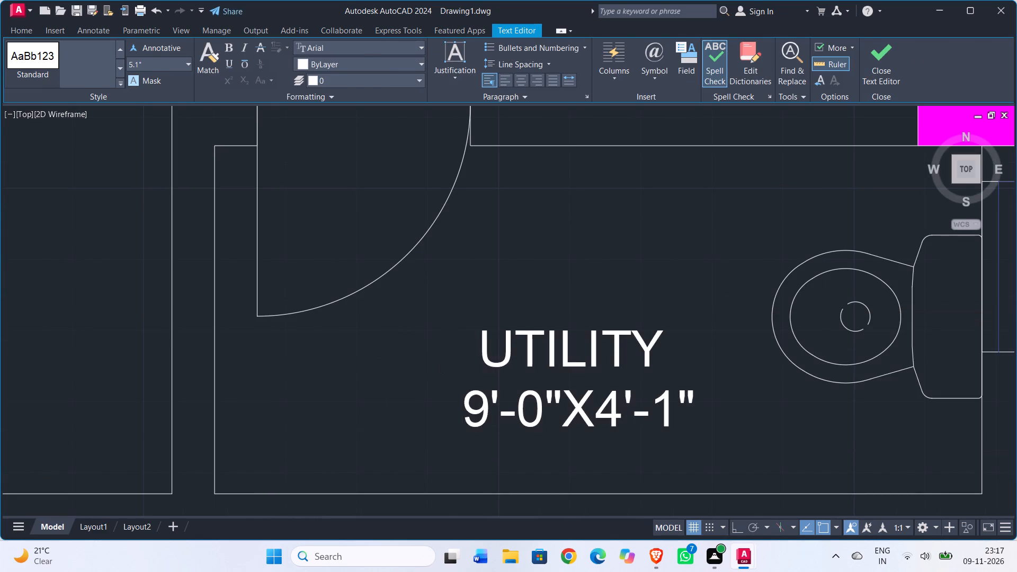
scroll(464, 359, down, 2)
scroll(561, 316, down, 1)
middle_drag(618, 257, 666, 445)
middle_drag(565, 189, 564, 415)
scroll(542, 220, up, 2)
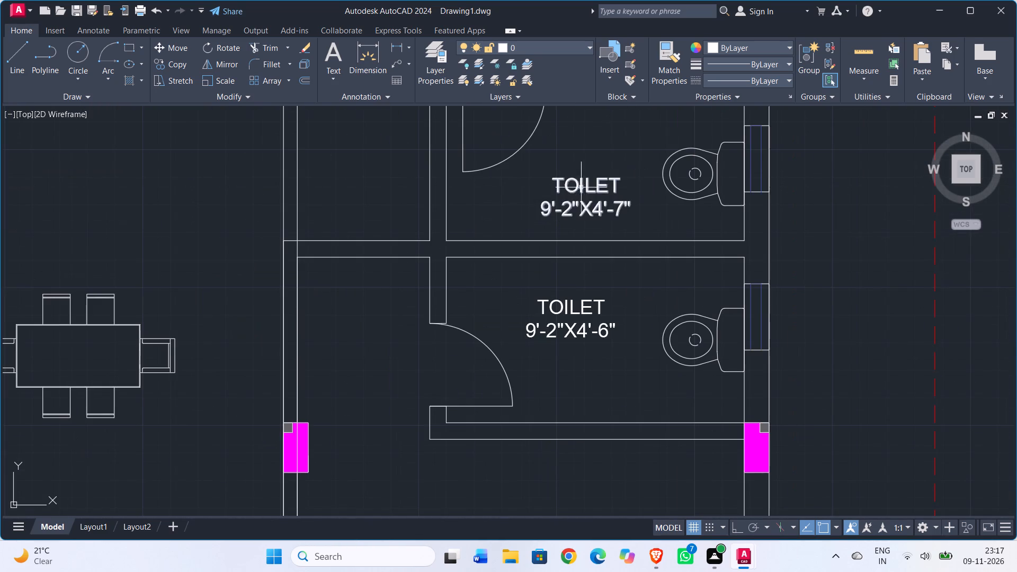
double_click(585, 184)
scroll(585, 184, up, 1)
drag(637, 193, 542, 193)
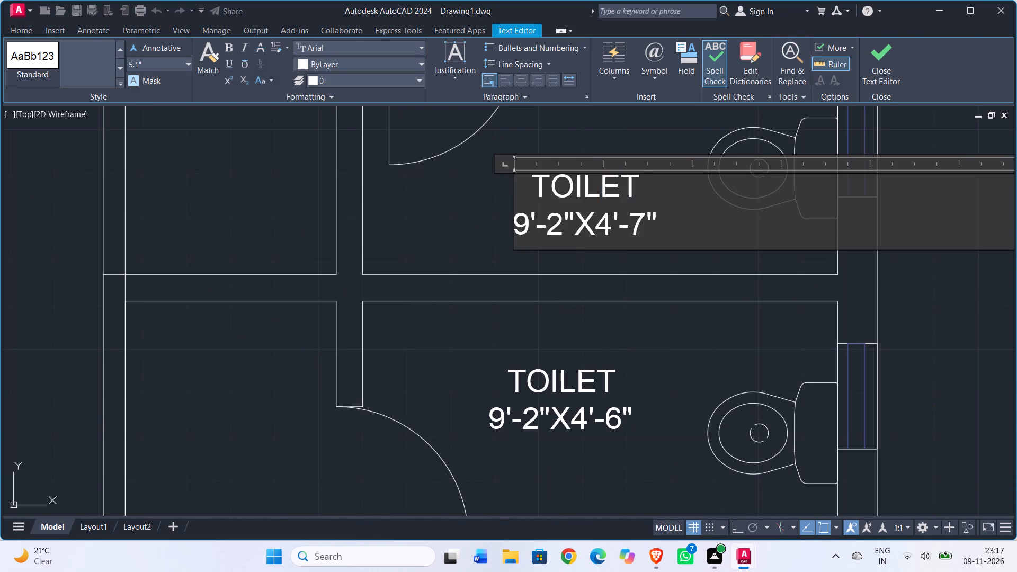
drag(542, 193, 531, 192)
text(UT)
text(ILITY)
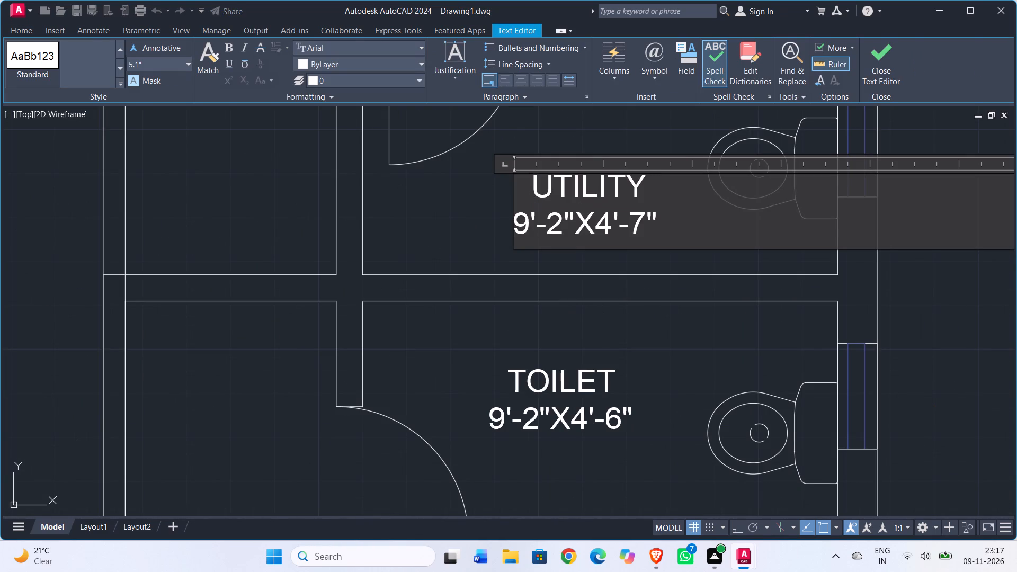
Set the size line of the UTILITY label in the upper-right flat to 9'-0"X4'-1".
click(529, 226)
click(560, 223)
key(BackSpace)
key(0)
click(641, 227)
key(BackSpace)
key(1)
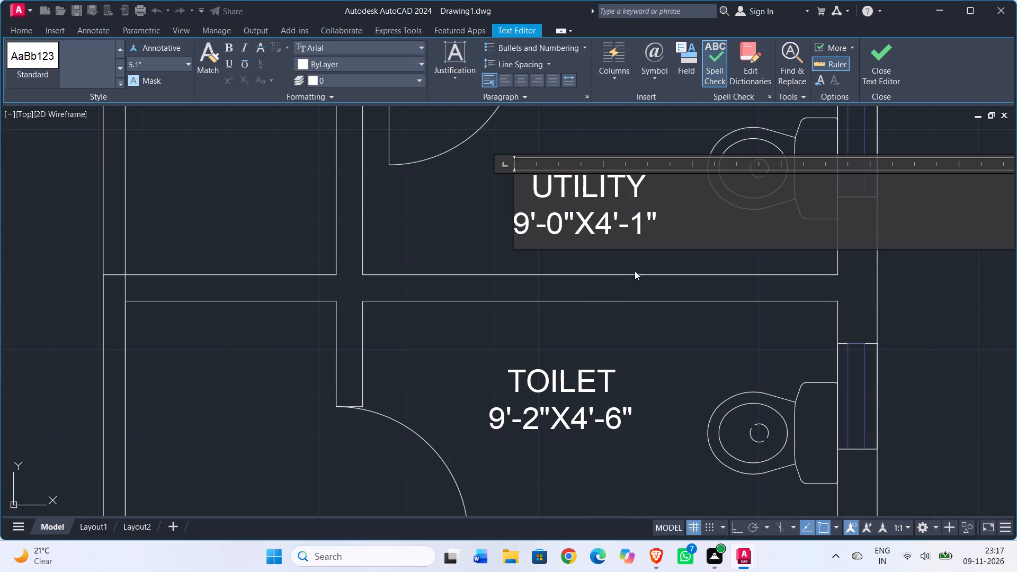
click(619, 321)
Set the size line of the kitchen-side TOILET label below the utility room in the upper-right flat to 9'-0"X5'-0".
double_click(560, 389)
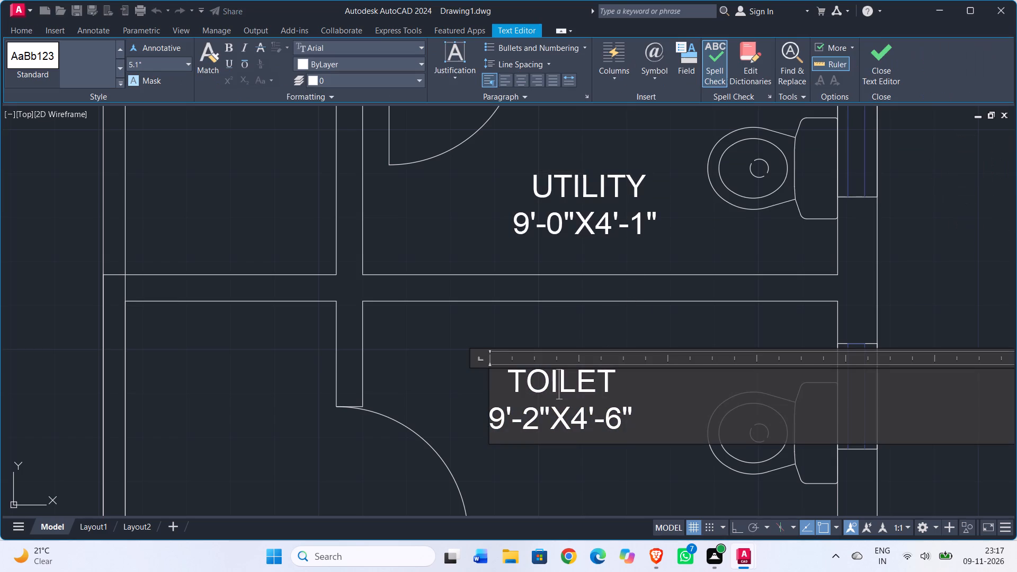
click(537, 428)
key(BackSpace)
key(0)
click(587, 421)
key(BackSpace)
key(5)
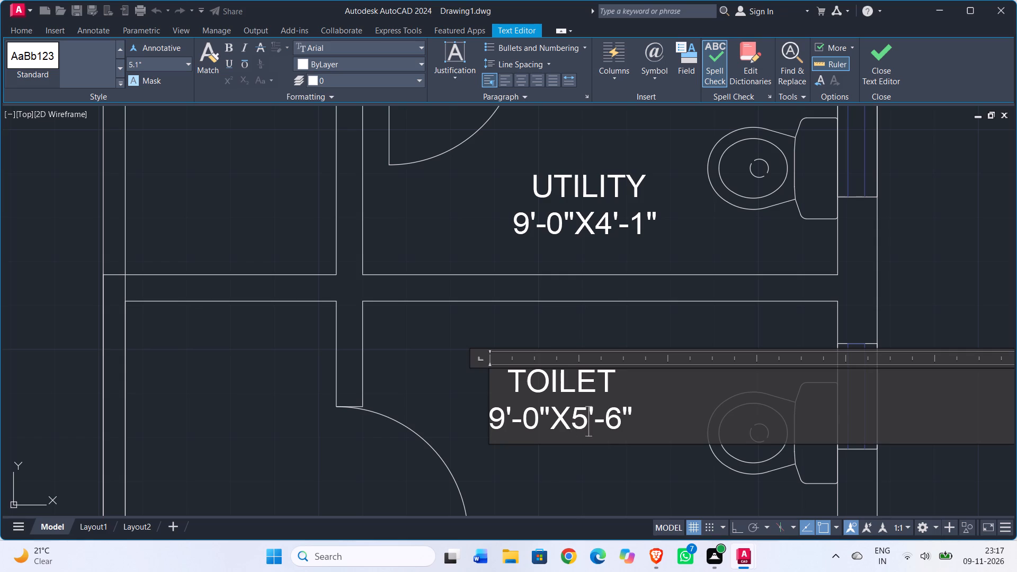
click(620, 424)
key(BackSpace)
key(0)
click(459, 398)
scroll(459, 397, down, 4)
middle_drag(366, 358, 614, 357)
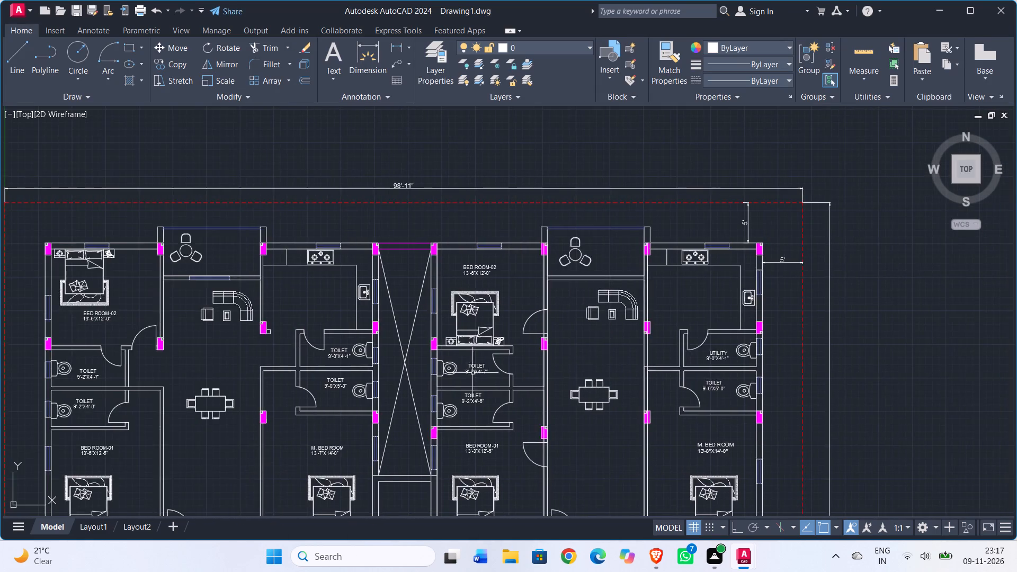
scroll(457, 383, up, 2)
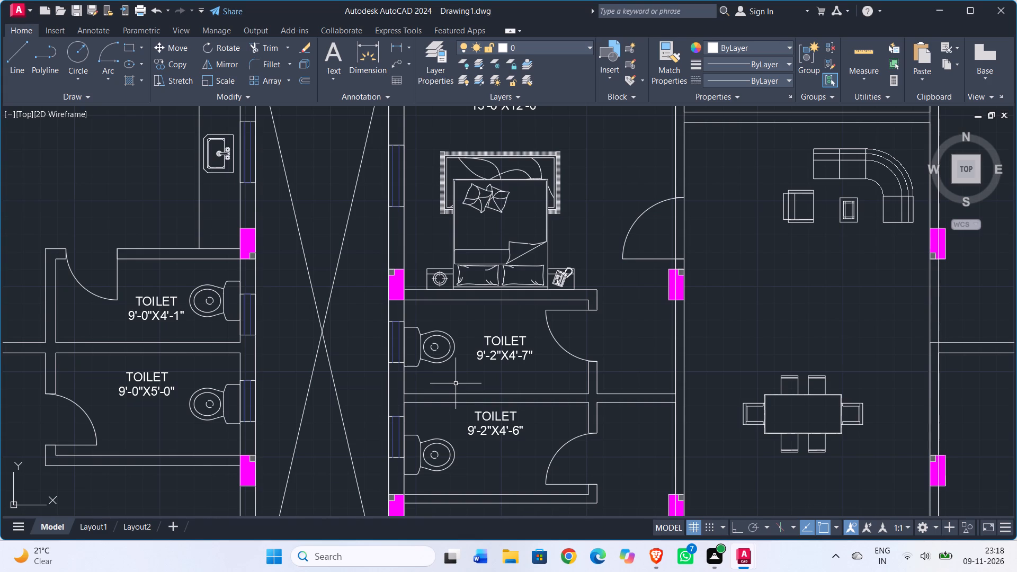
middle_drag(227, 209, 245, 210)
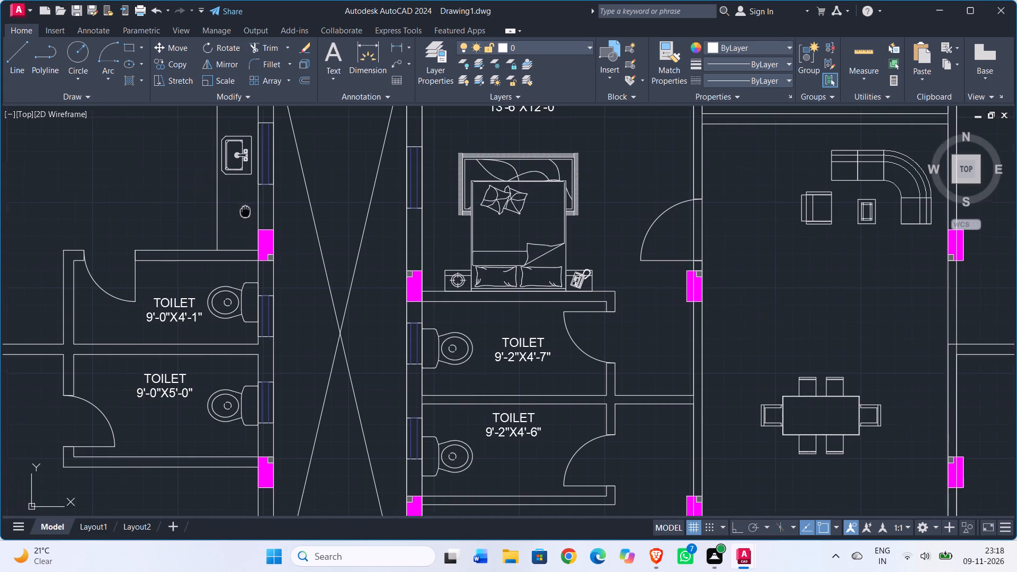
Copy the upper-left flat's kitchen sink into its 9'-2"X4'-7" toilet, near the wall shared with the toilet below.
middle_drag(245, 210, 281, 223)
click(275, 189)
click(166, 62)
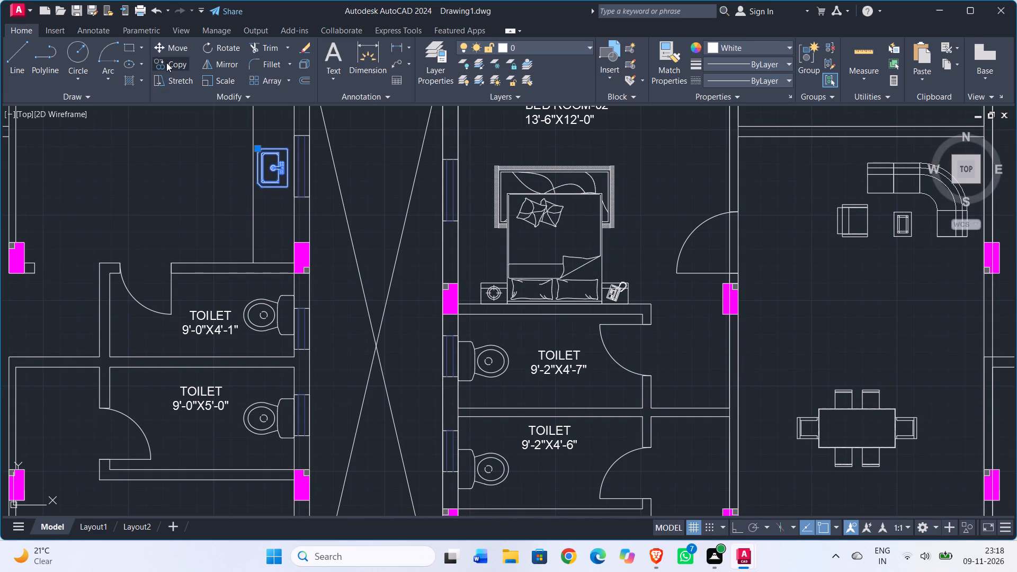
click(264, 186)
scroll(176, 243, down, 1)
middle_drag(182, 243, 497, 248)
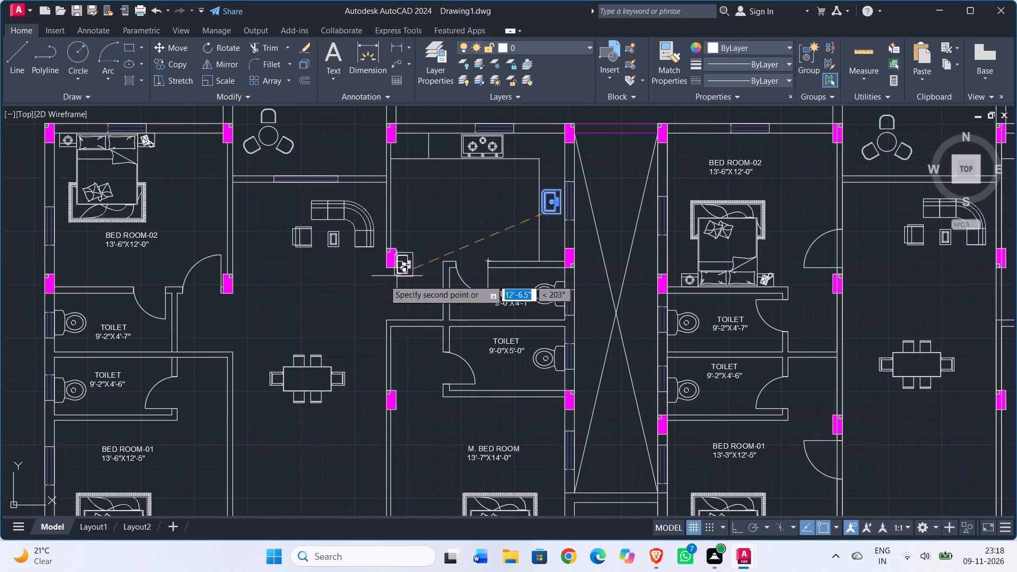
scroll(131, 349, up, 2)
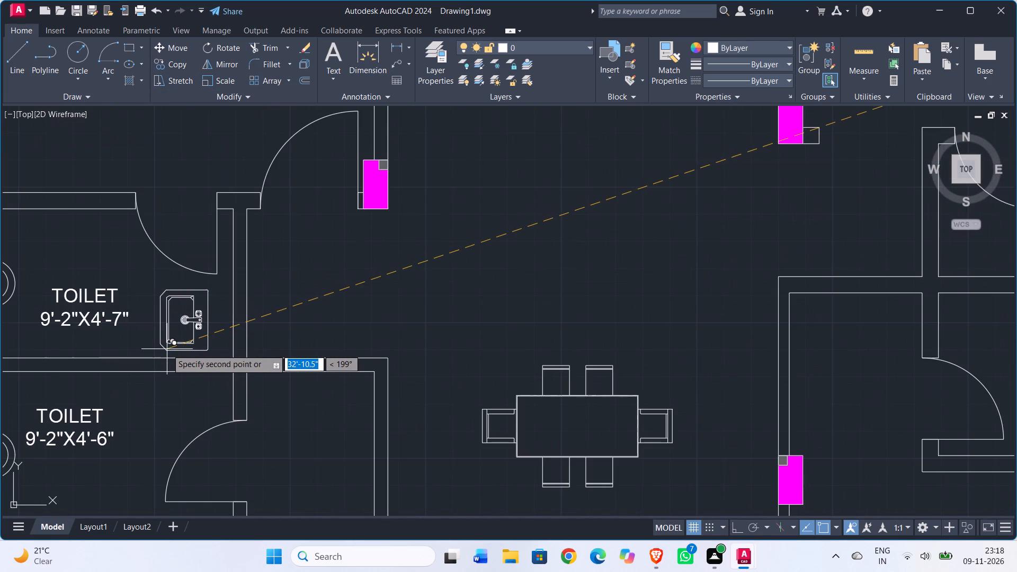
click(167, 349)
key(Escape)
Rotate the copied sink to 270° about its lower-right corner, with Ortho on, so its taps face the partition wall.
click(180, 353)
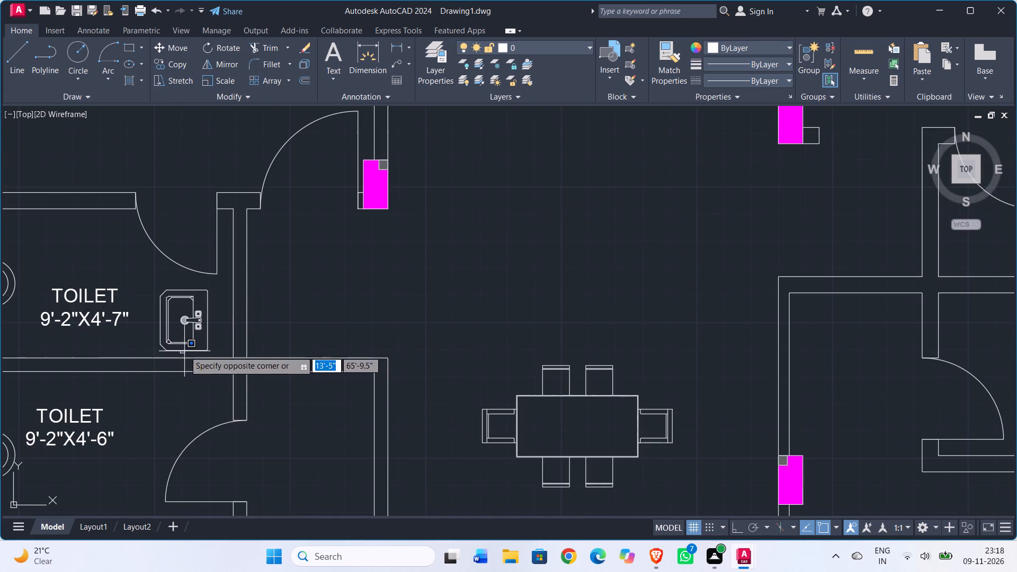
click(184, 351)
click(190, 351)
click(225, 48)
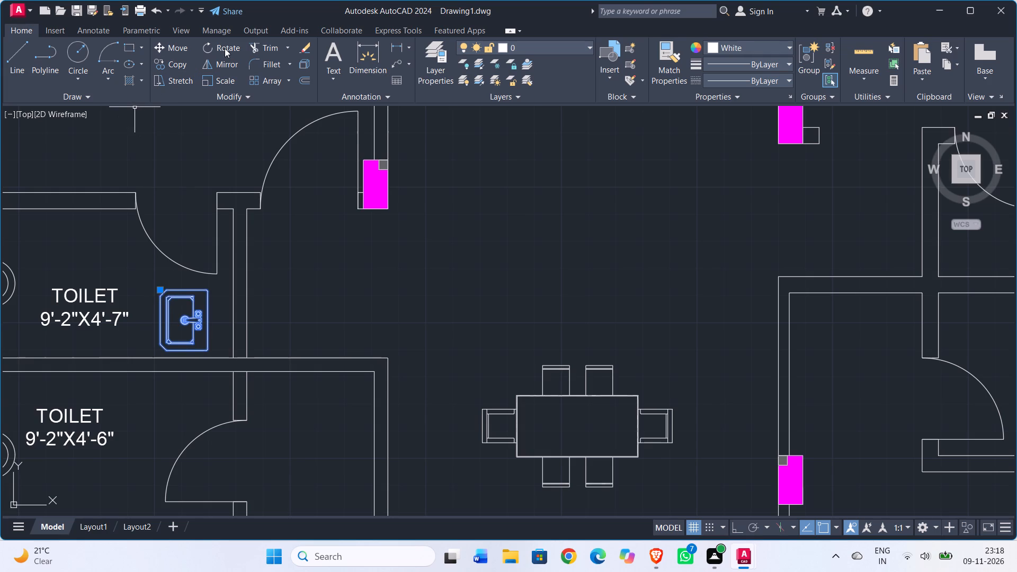
click(209, 350)
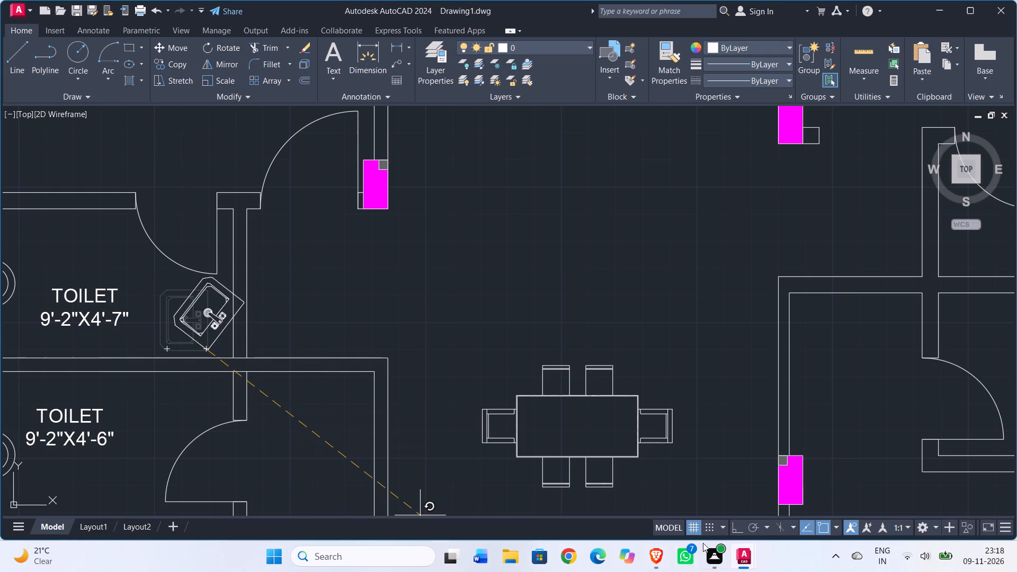
drag(734, 530, 729, 530)
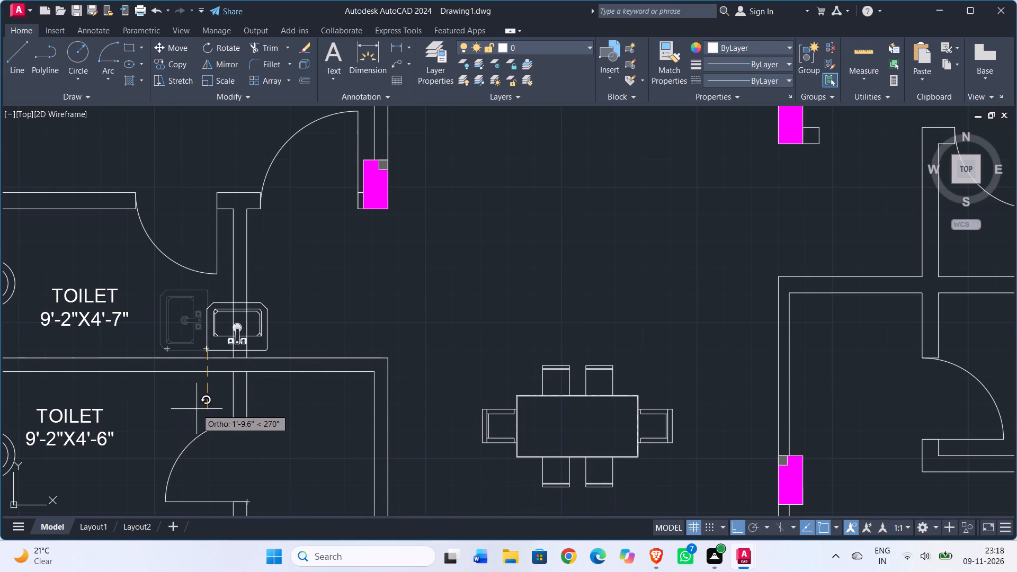
click(201, 405)
Move the rotated sink back inside the 9'-2"X4'-7" toilet so its tap-side edge sits on the partition wall.
click(219, 351)
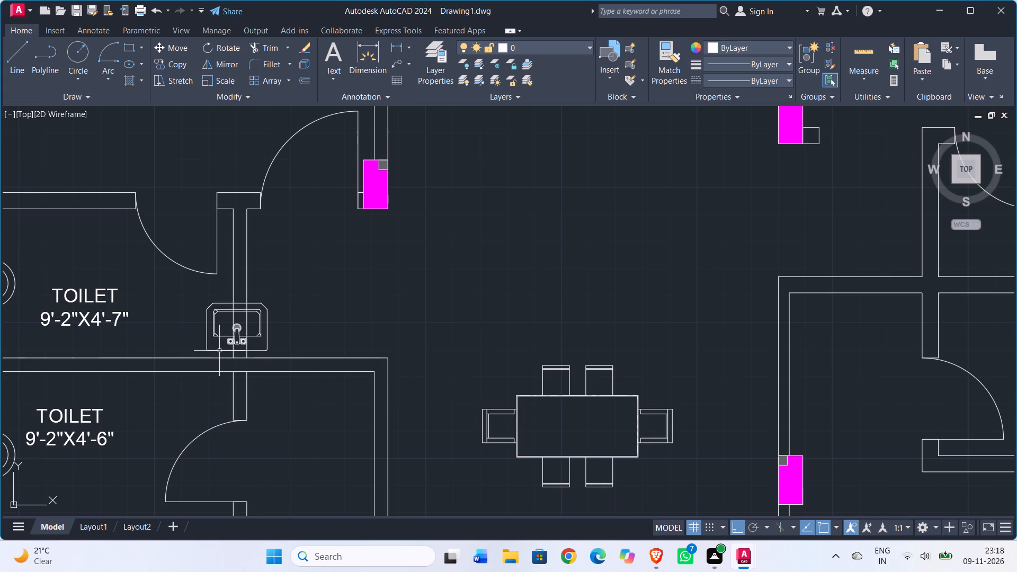
click(173, 48)
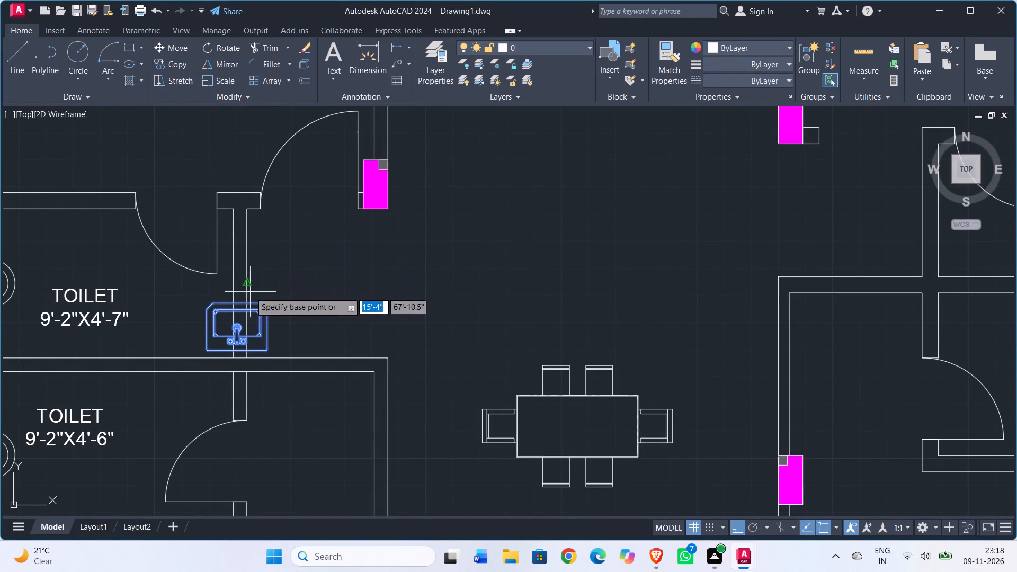
click(238, 351)
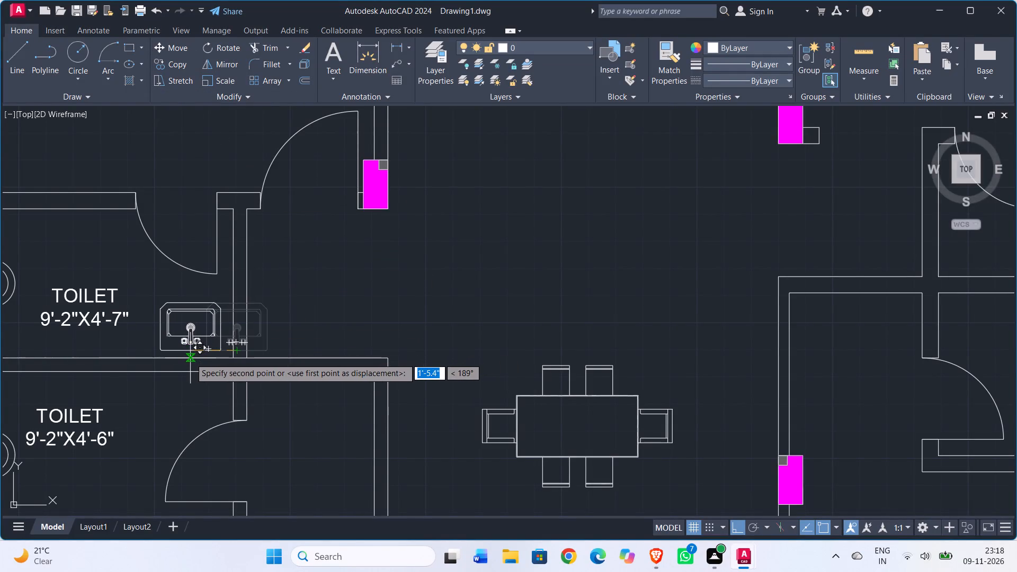
click(190, 358)
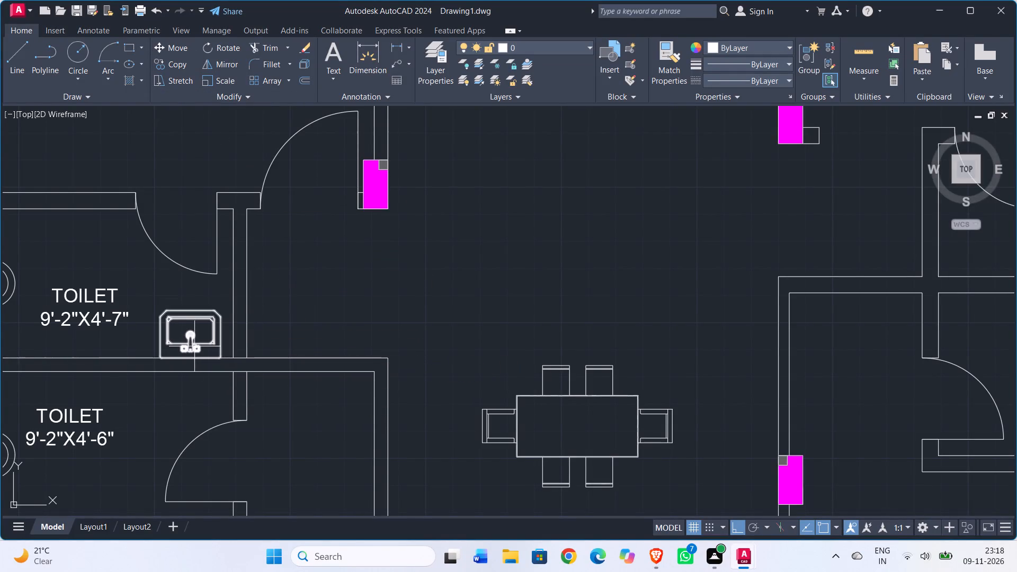
Mirror the sink about the partition wall's centreline into the 9'-2"X4'-6" toilet, keeping the original.
click(194, 346)
click(219, 66)
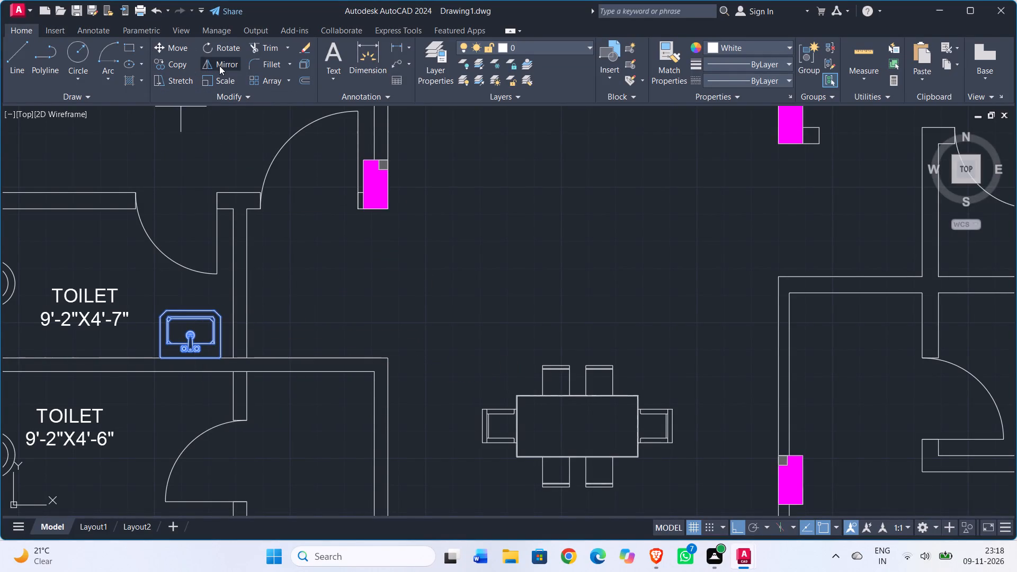
middle_drag(177, 288, 245, 178)
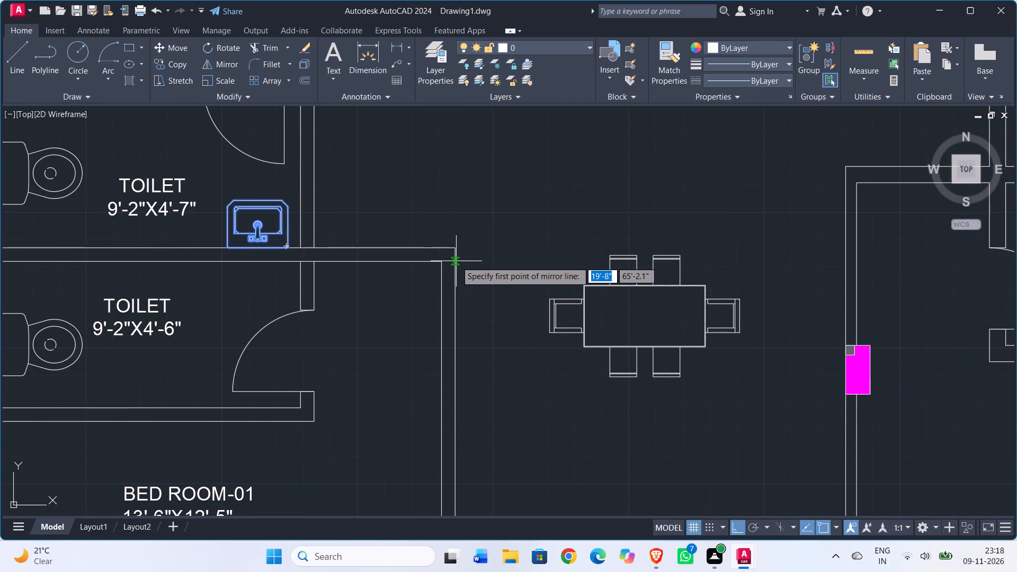
click(454, 255)
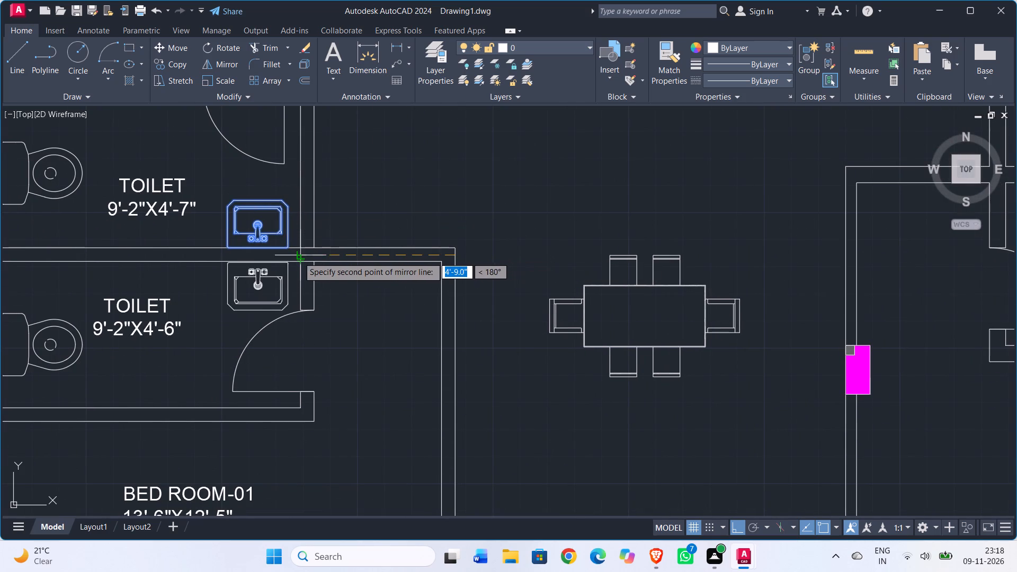
click(296, 256)
drag(317, 297, 296, 256)
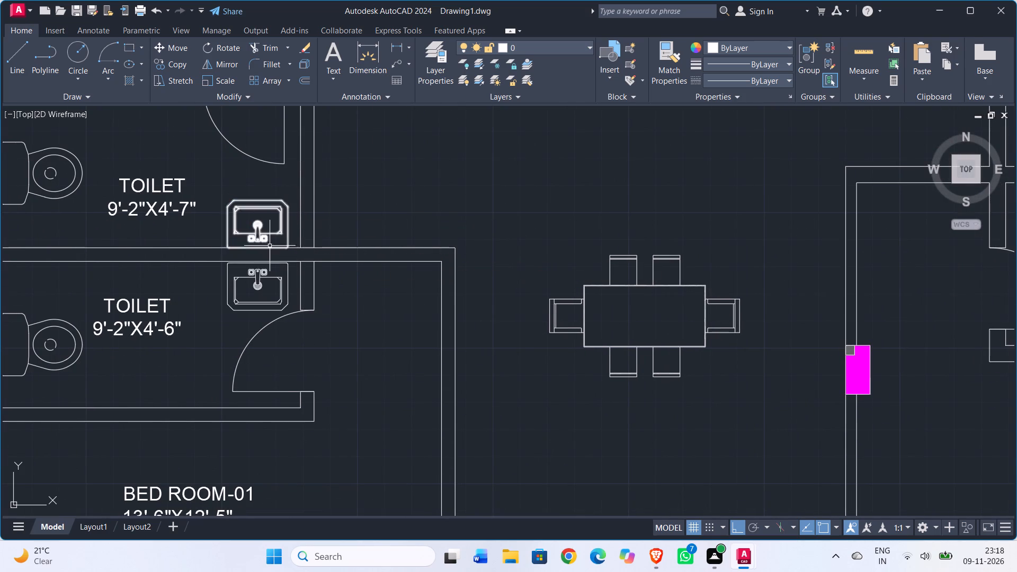
Scale the mirrored sink in the 9'-2"X4'-6" toilet down to roughly two-thirds of its size.
scroll(256, 291, up, 1)
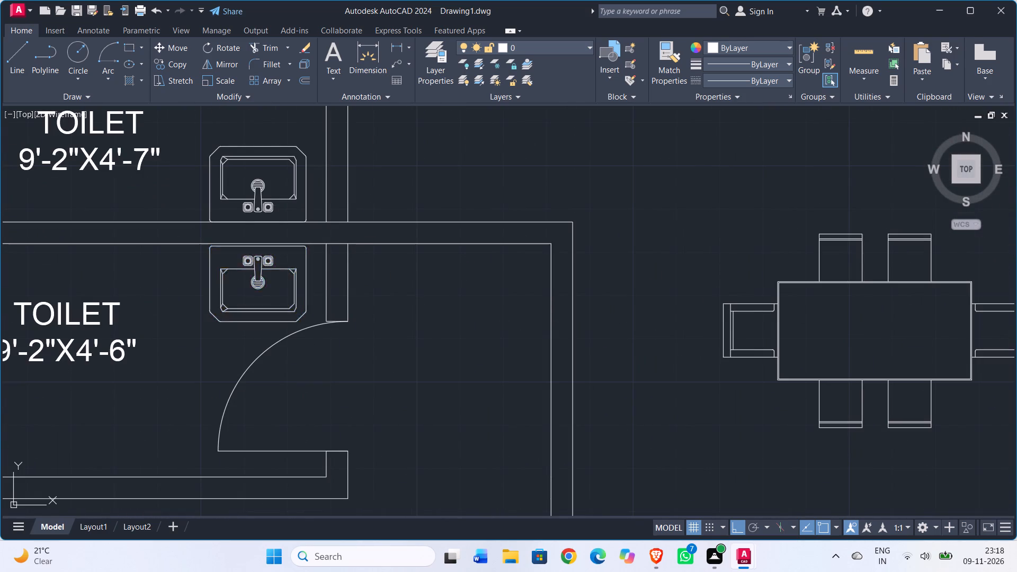
click(235, 308)
key(s)
key(c)
key(Return)
click(236, 306)
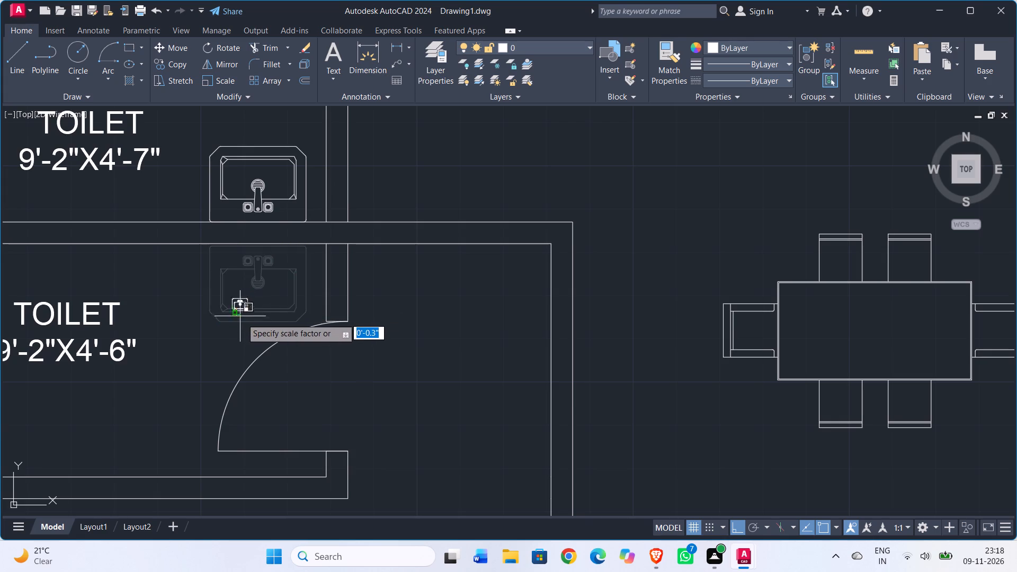
click(261, 340)
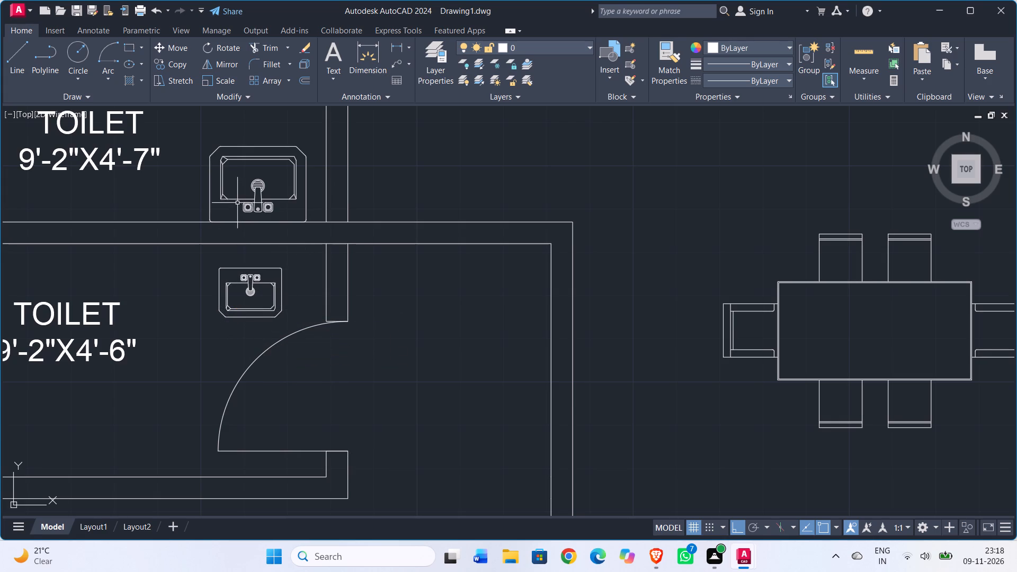
Move the reduced sink by its tap-side midpoint onto the partition wall's lower face, closer to the toilet's door-side wall.
click(249, 267)
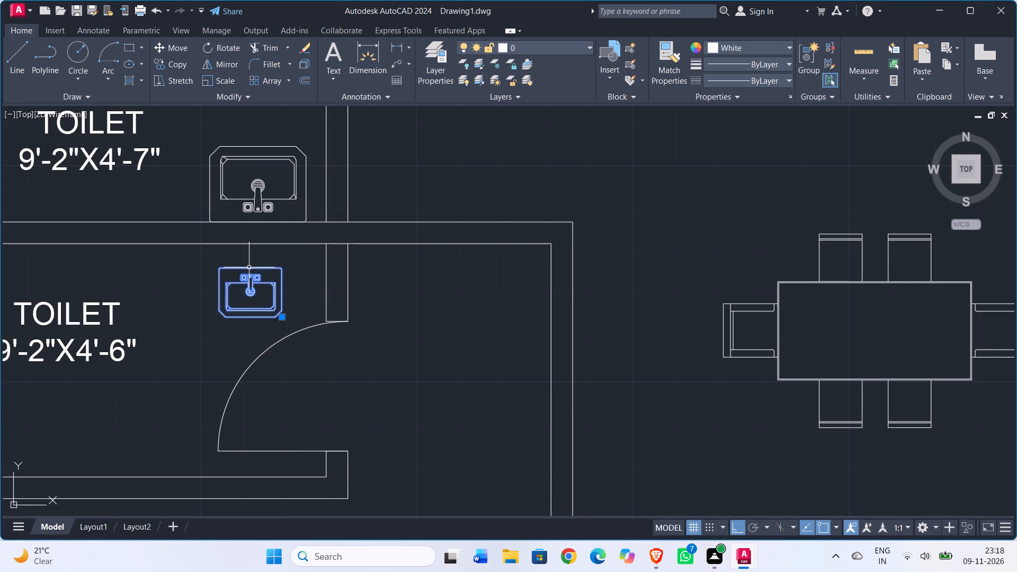
key(m)
key(Return)
scroll(249, 267, up, 2)
click(249, 266)
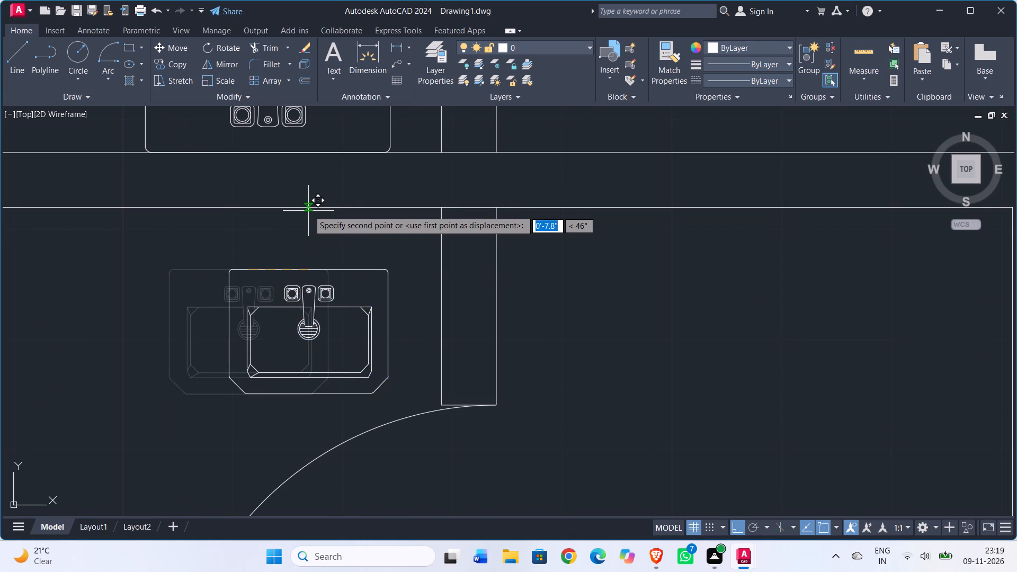
click(308, 210)
Delete the full-size sink from the 9'-2"X4'-7" toilet.
scroll(299, 252, down, 2)
click(319, 190)
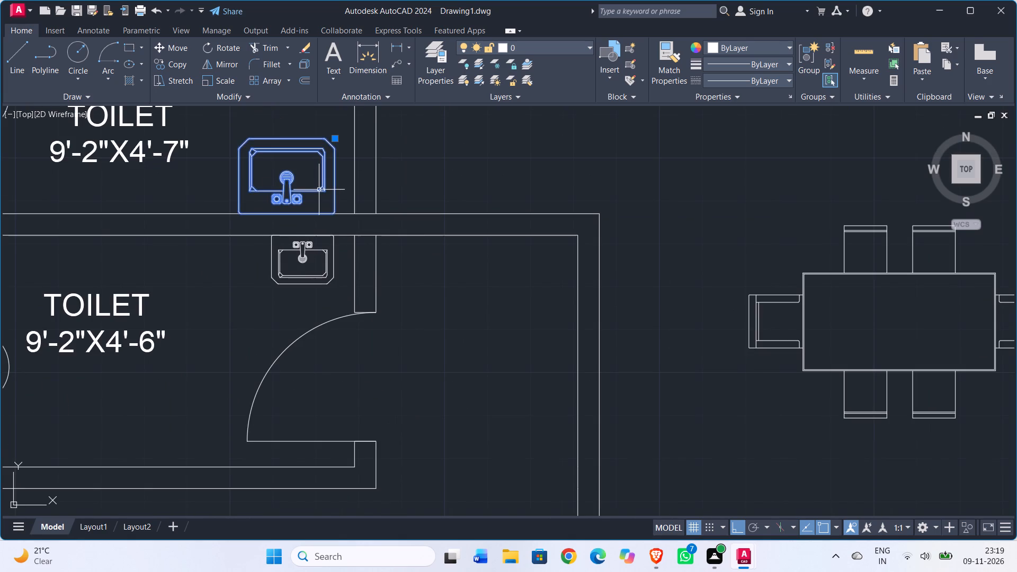
key(Delete)
Mirror the reduced sink about the partition wall's centreline into the 9'-2"X4'-7" toilet, keeping the original.
click(333, 251)
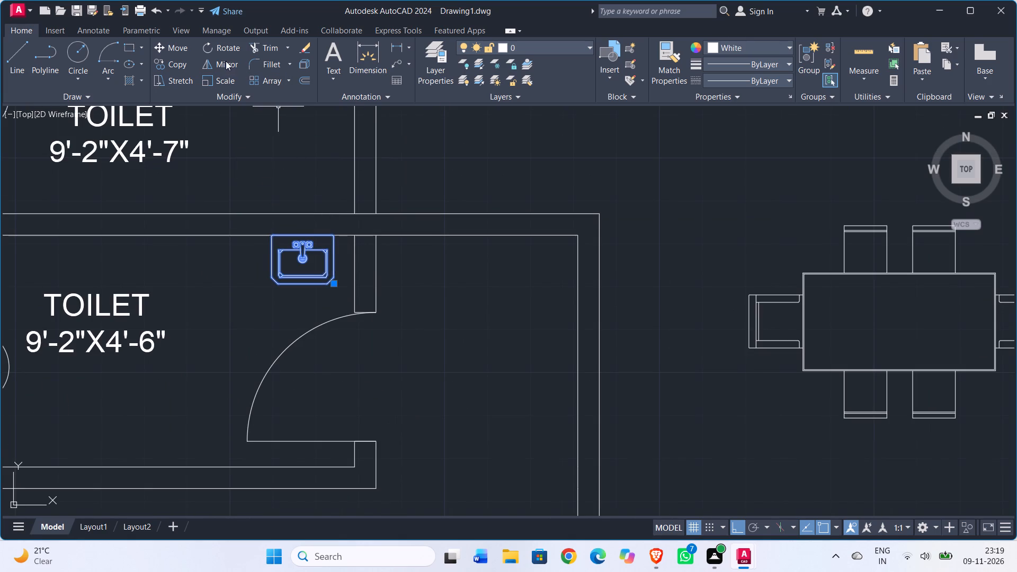
drag(226, 61, 230, 63)
click(602, 226)
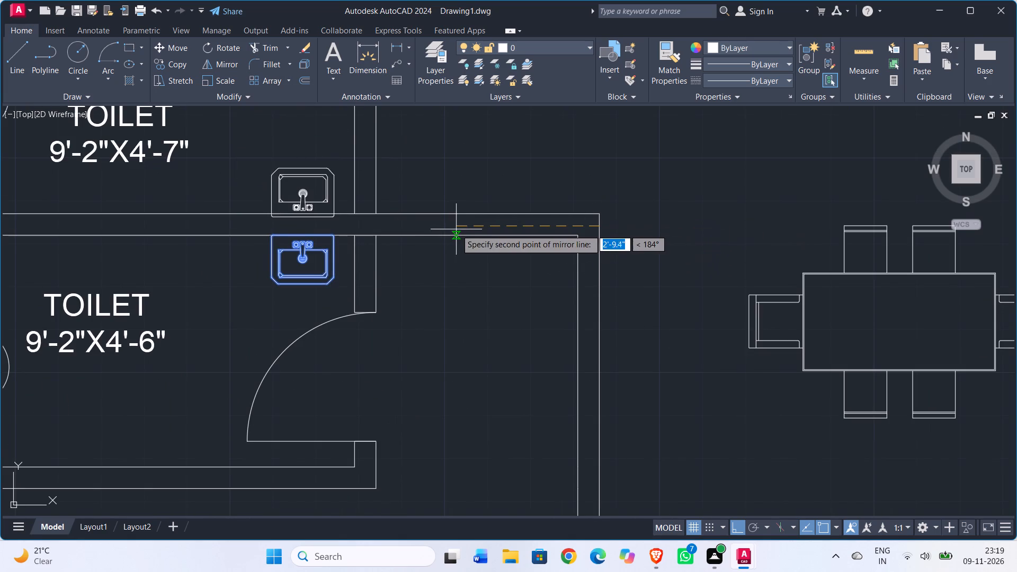
click(441, 224)
drag(463, 273, 441, 223)
Move the mirrored small sink up by its tap-side midpoint so it sits flush on the partition wall's upper face.
scroll(335, 188, up, 2)
click(328, 196)
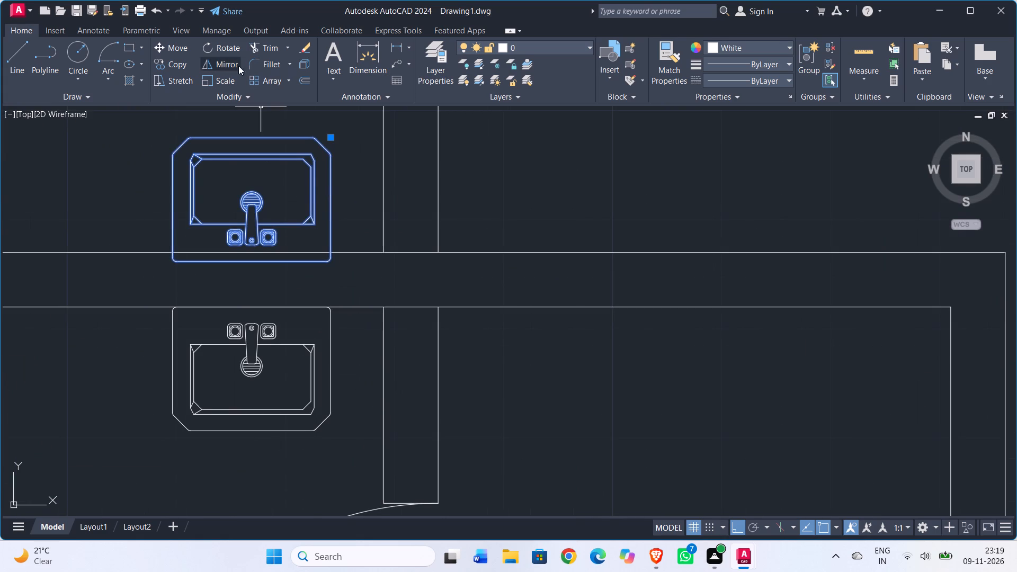
click(169, 48)
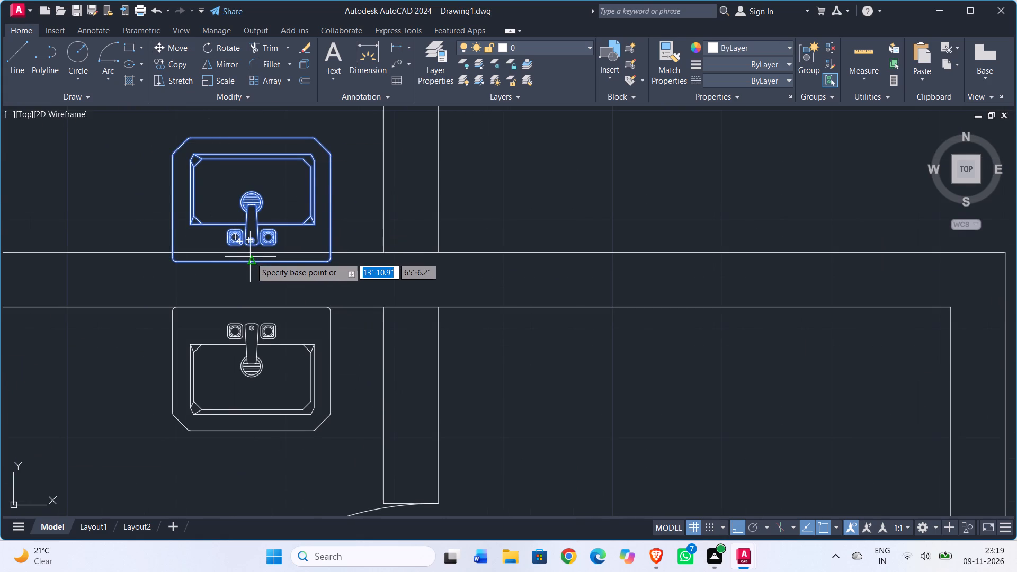
click(251, 262)
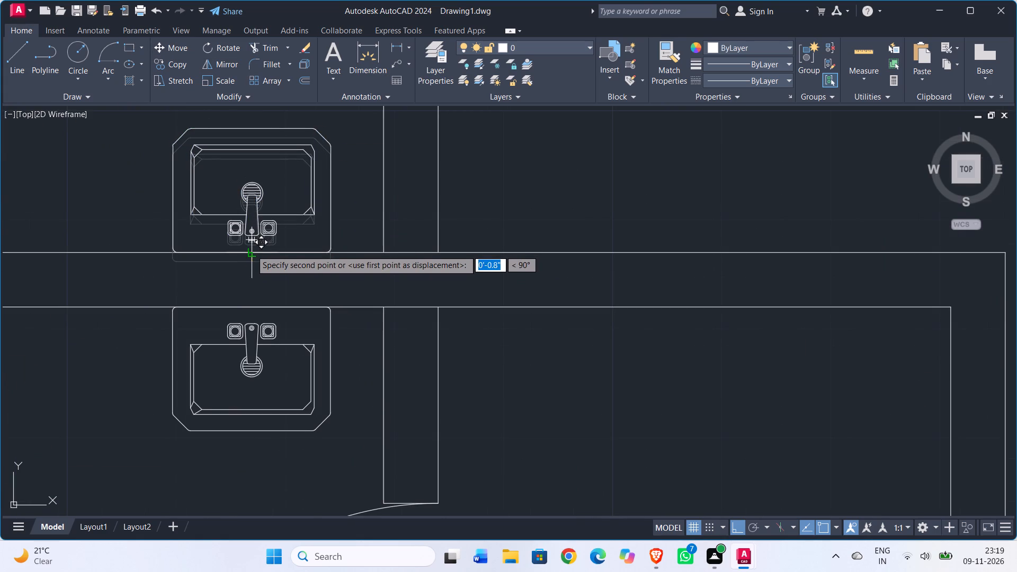
click(251, 250)
Copy both small sinks from the partition wall's corner to the matching corner between the bedroom-side toilets in the lower-left flat, with Ortho off.
scroll(262, 249, down, 3)
click(267, 219)
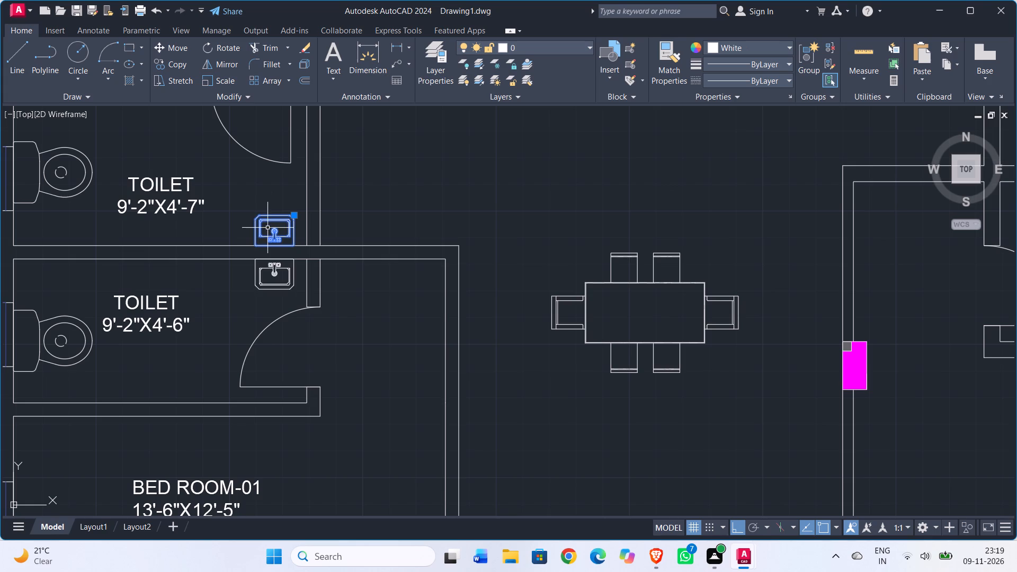
click(262, 266)
click(179, 61)
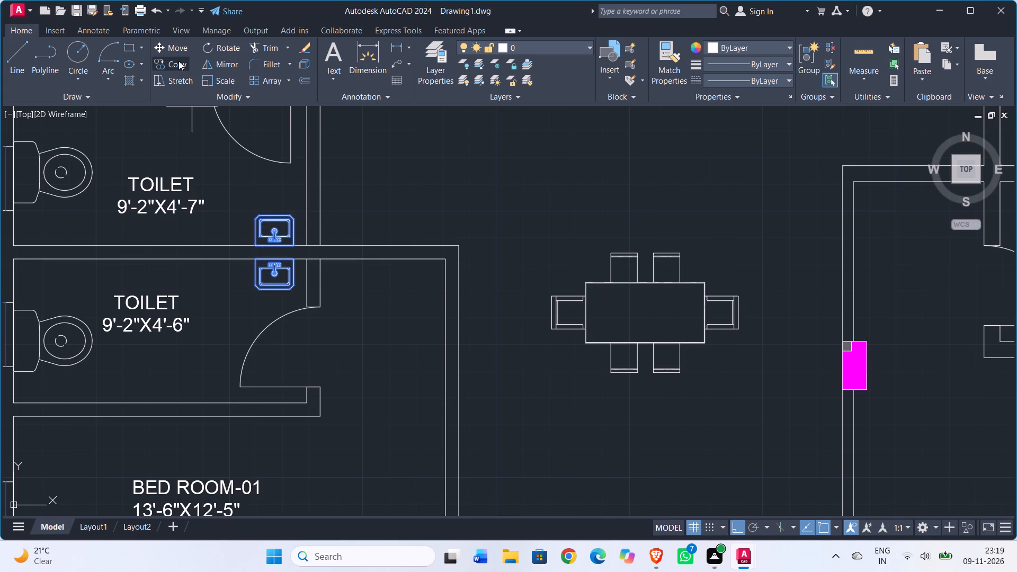
scroll(183, 201, down, 2)
middle_drag(188, 205, 289, 204)
scroll(229, 227, up, 2)
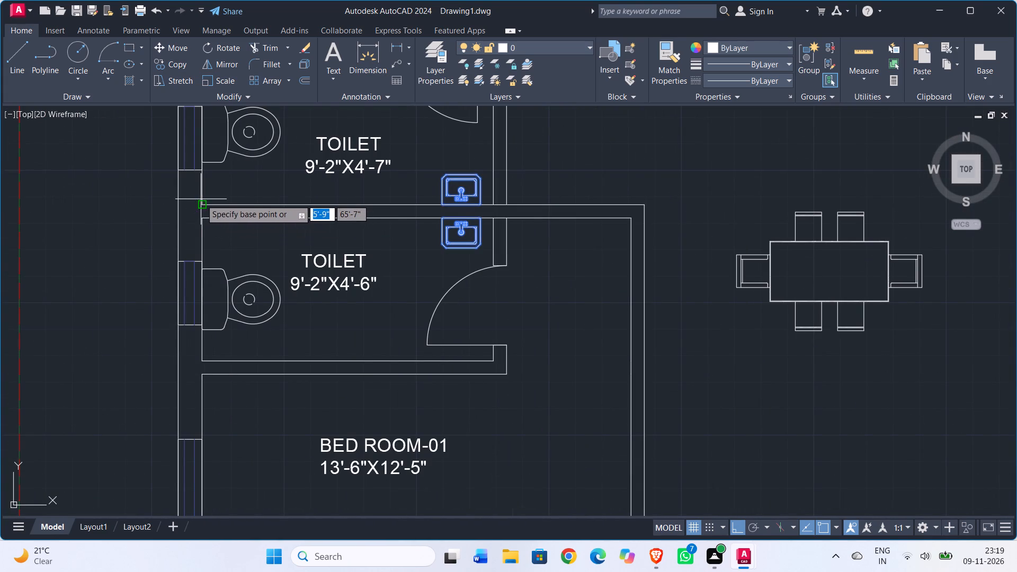
click(202, 206)
scroll(322, 299, down, 3)
middle_drag(331, 318, 330, 166)
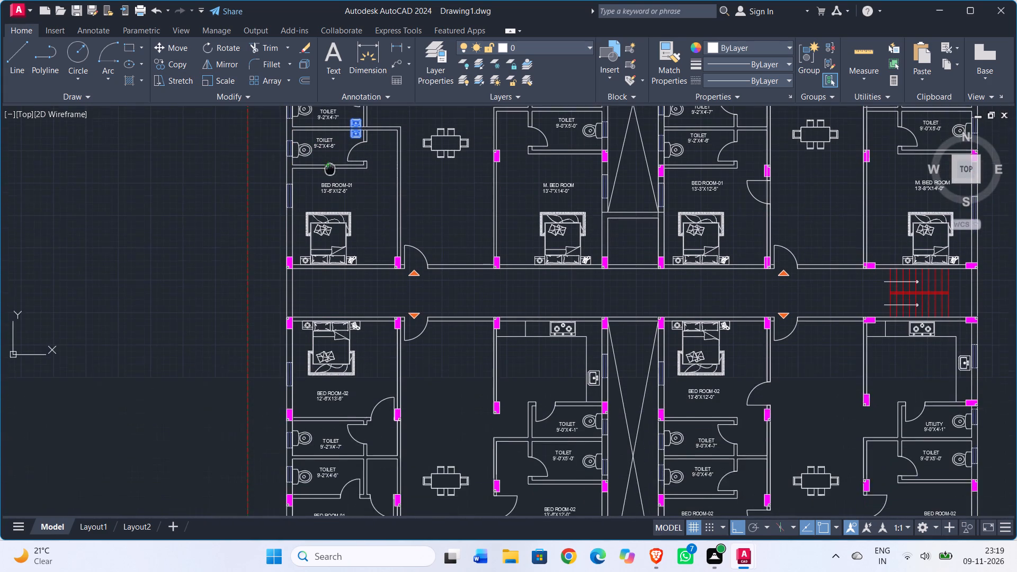
middle_drag(330, 166, 330, 165)
click(738, 520)
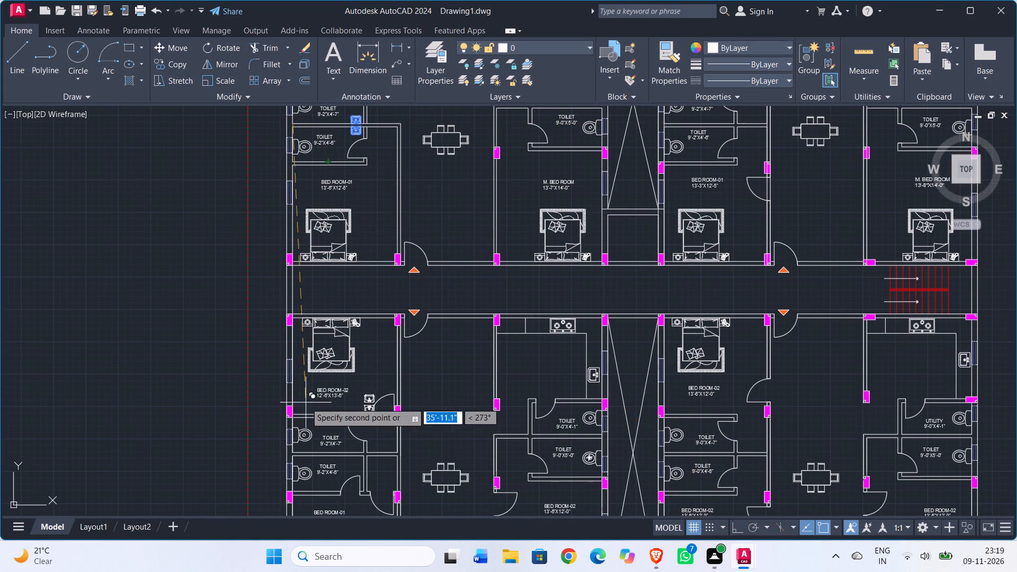
middle_drag(308, 396, 335, 269)
scroll(336, 304, up, 2)
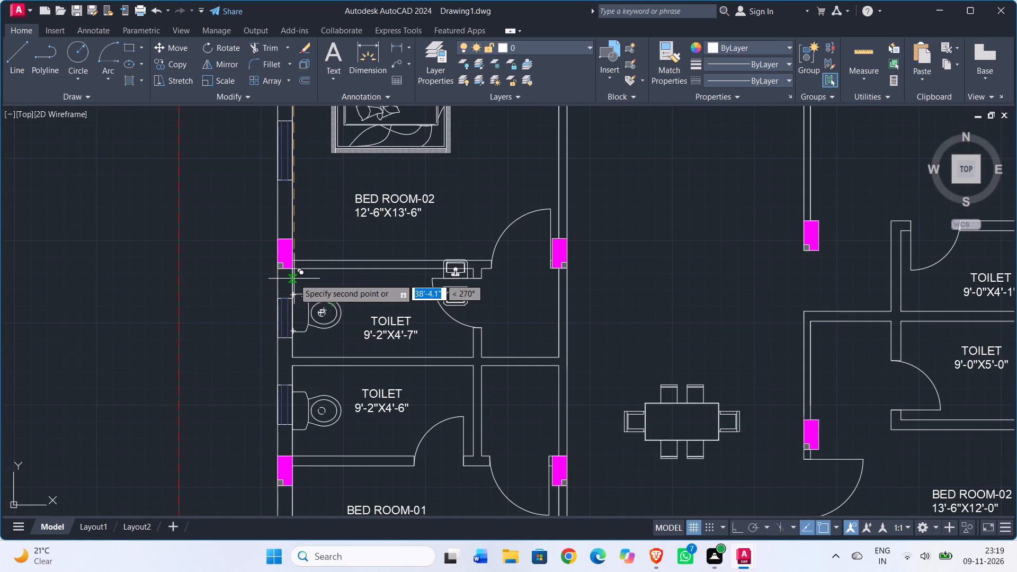
click(293, 360)
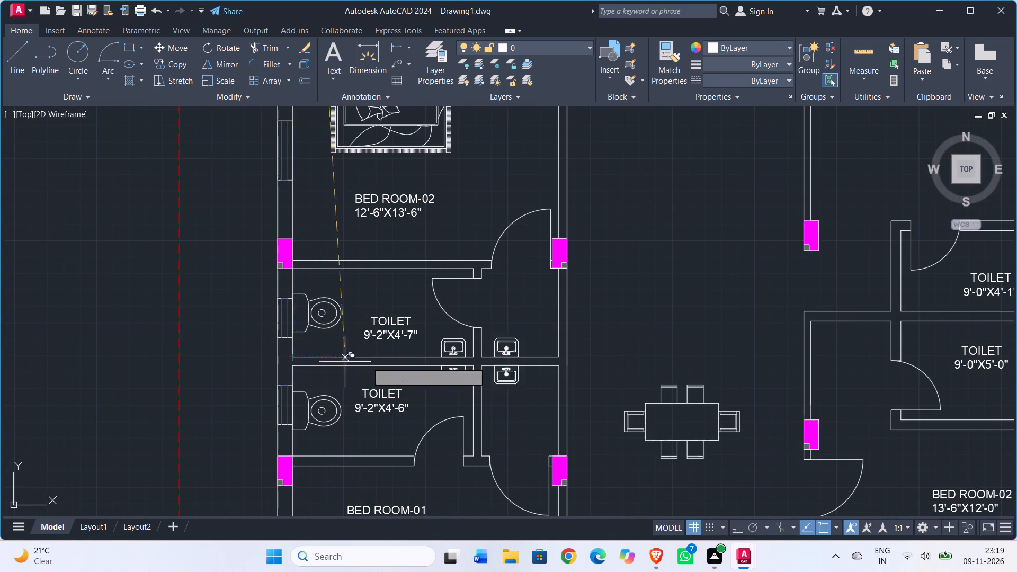
Place copies of both small sinks at the partition wall between the bedroom-side toilets in the lower-right and upper-right flats.
scroll(549, 345, down, 2)
middle_drag(576, 336, 233, 337)
scroll(345, 342, up, 2)
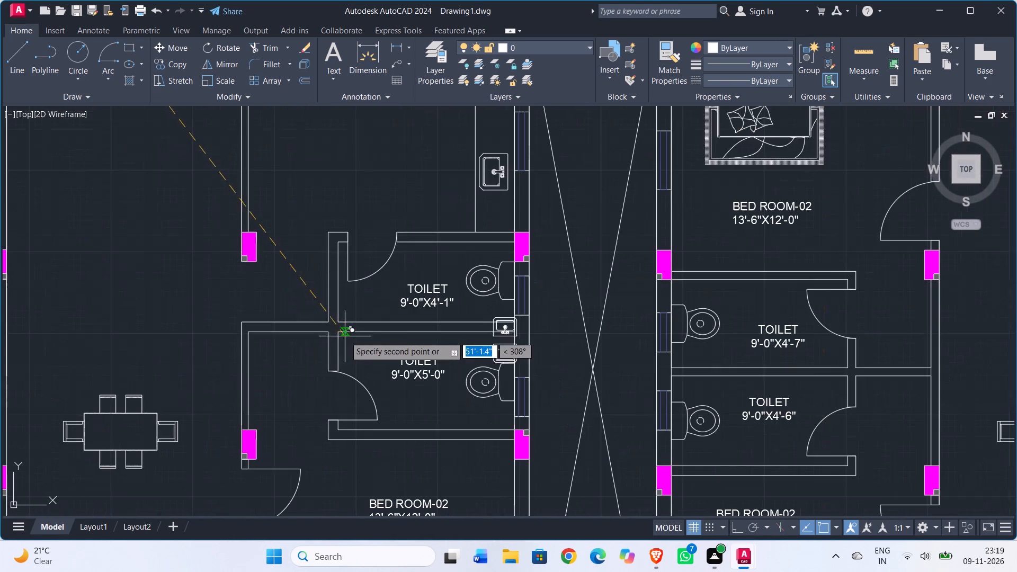
scroll(414, 328, down, 2)
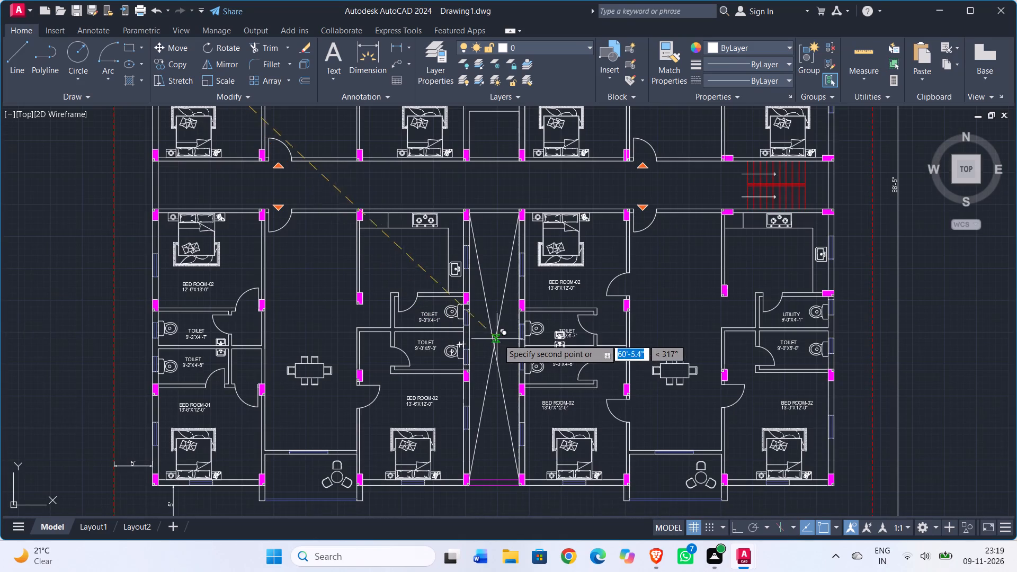
middle_drag(539, 338, 154, 315)
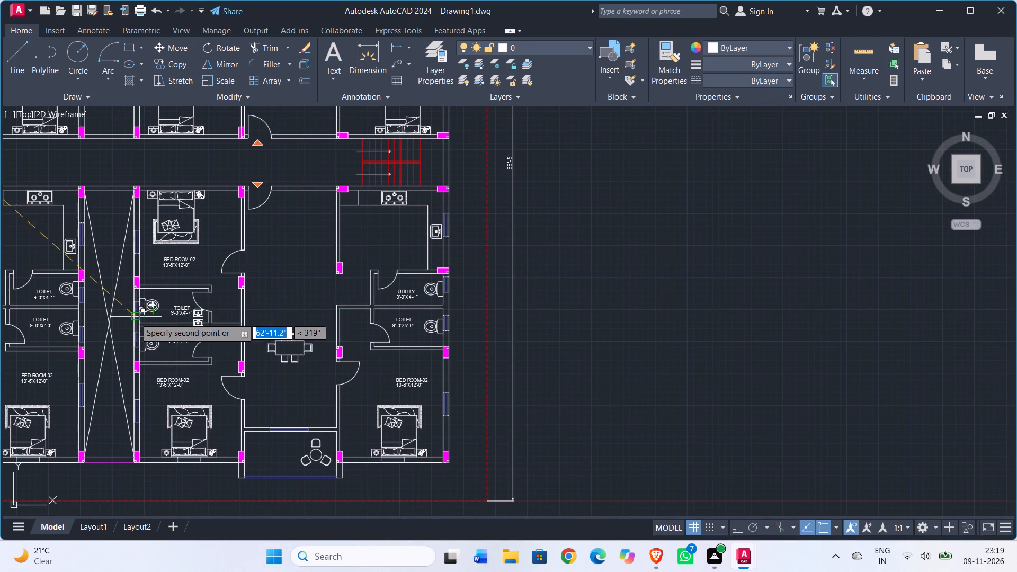
scroll(140, 329, up, 2)
click(137, 312)
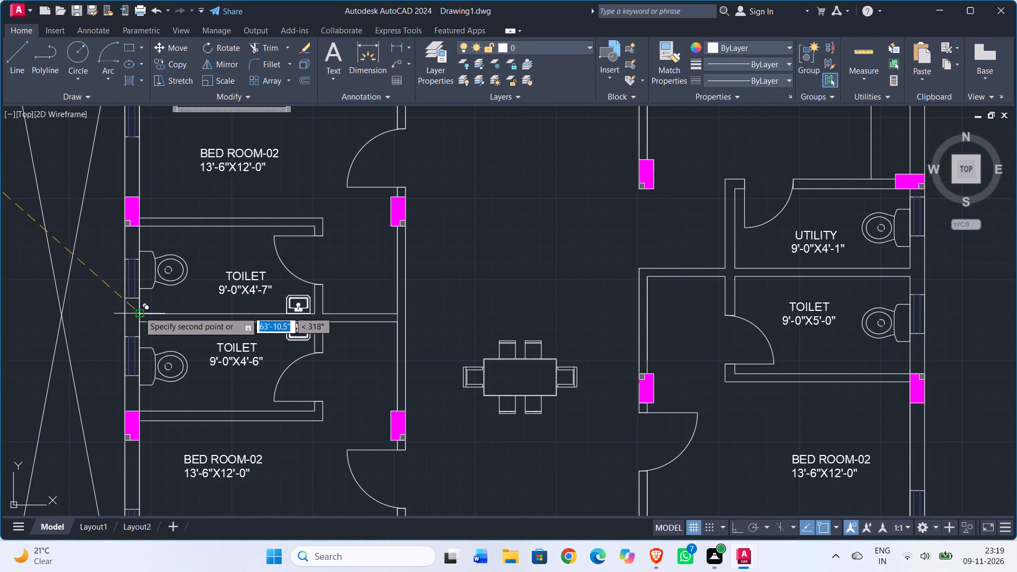
scroll(189, 260, down, 3)
middle_drag(191, 227, 271, 403)
scroll(237, 241, up, 2)
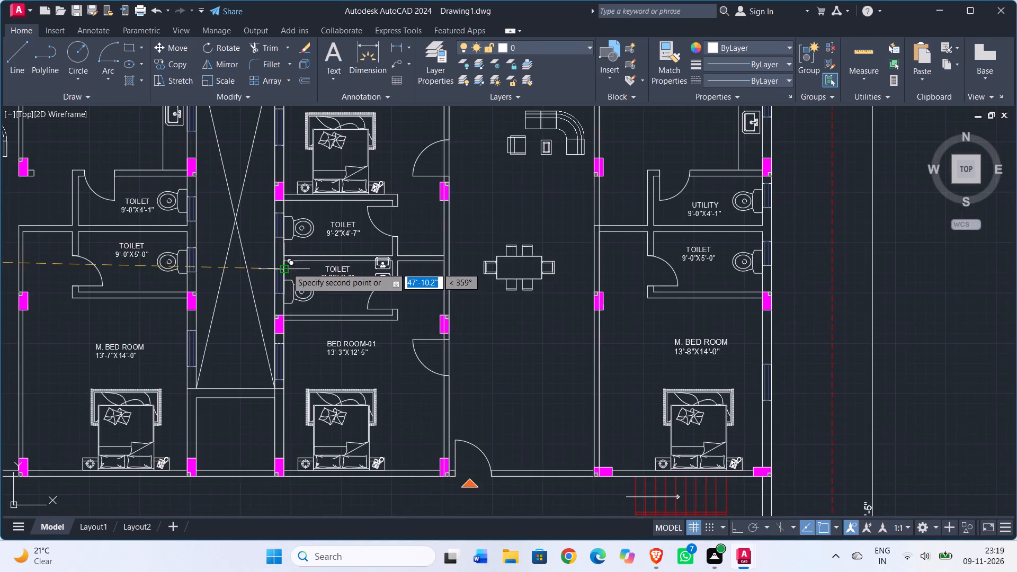
scroll(280, 258, up, 1)
click(287, 252)
Place copies of both small sinks along the wall between the 9'-0"X4'-1" and 9'-0"X5'-0" toilets in the upper-left and lower-left flats.
scroll(492, 295, down, 2)
scroll(355, 370, down, 2)
middle_drag(351, 370, 462, 225)
scroll(418, 194, up, 2)
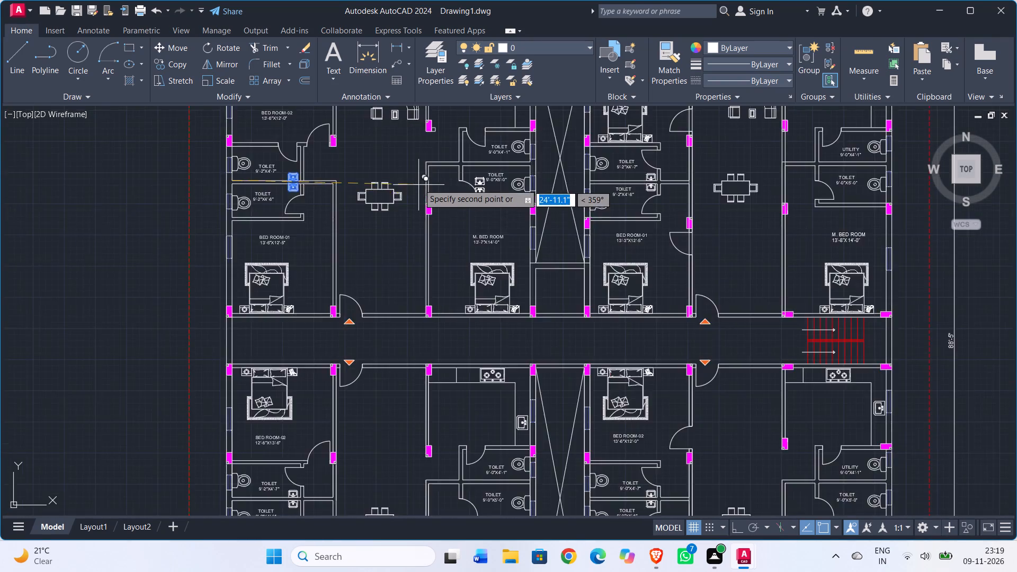
scroll(418, 180, up, 2)
middle_drag(401, 169, 312, 274)
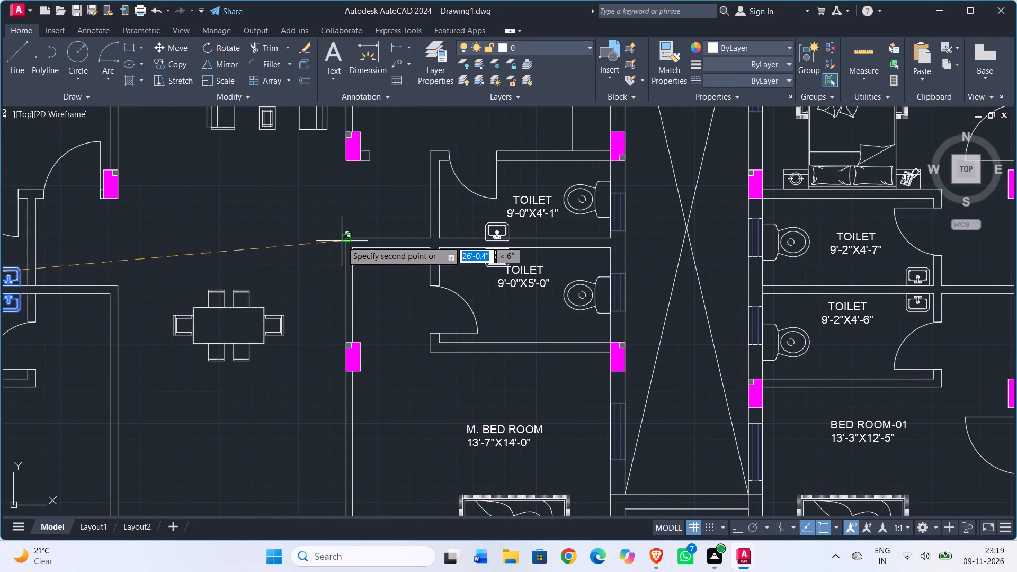
click(311, 239)
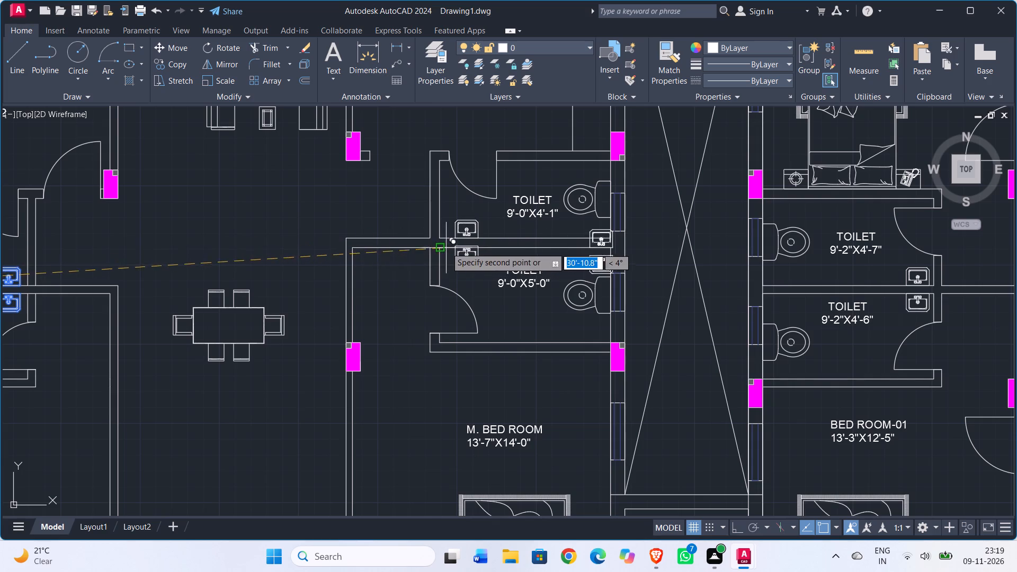
scroll(324, 286, down, 1)
middle_drag(320, 273, 333, 154)
middle_drag(316, 343, 341, 115)
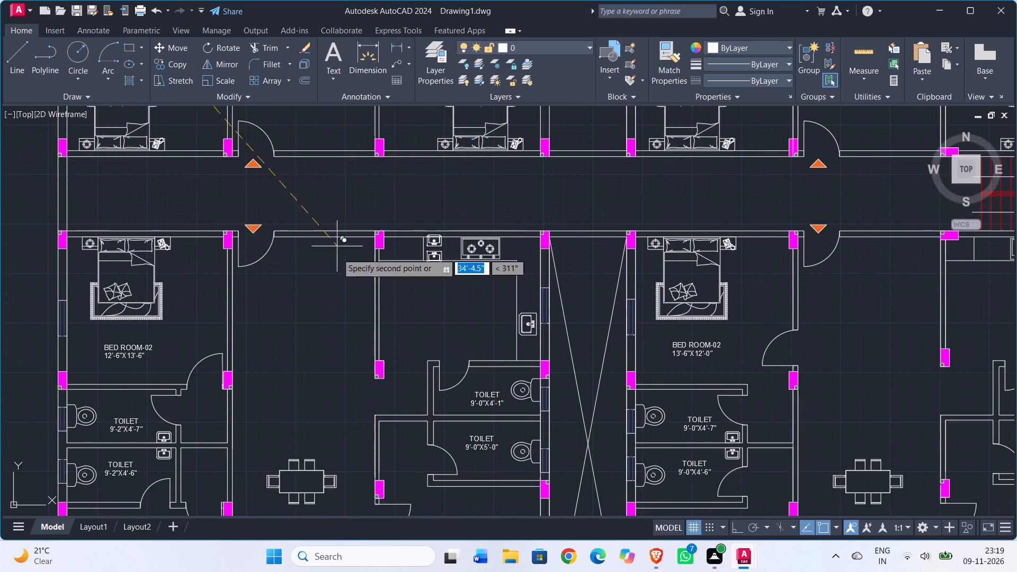
middle_drag(324, 324, 339, 174)
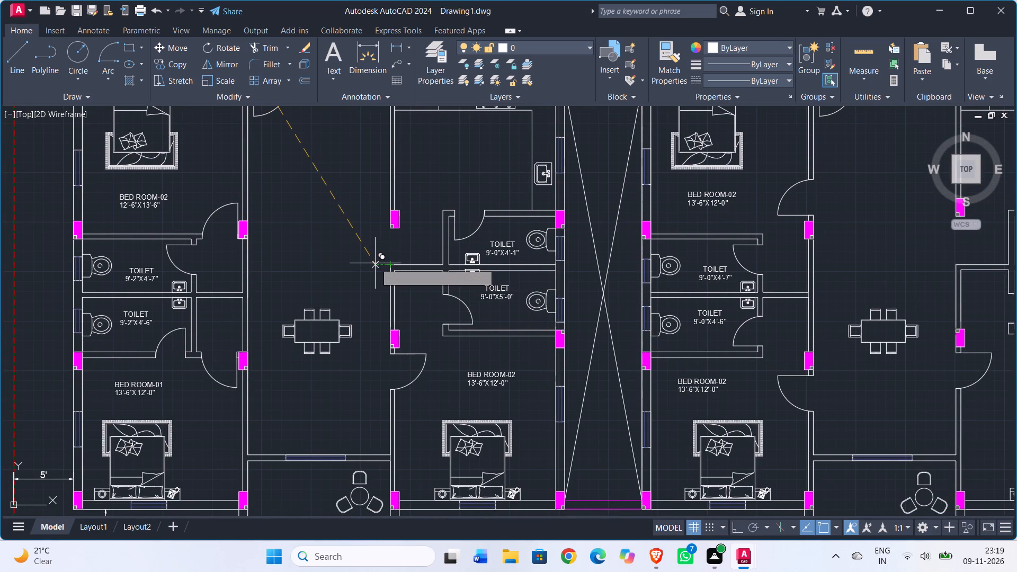
click(369, 263)
Place copies of both small sinks along the wall between the utility and the 9'-0"X5'-0" toilet in the lower-right and upper-right flats.
scroll(314, 283, down, 2)
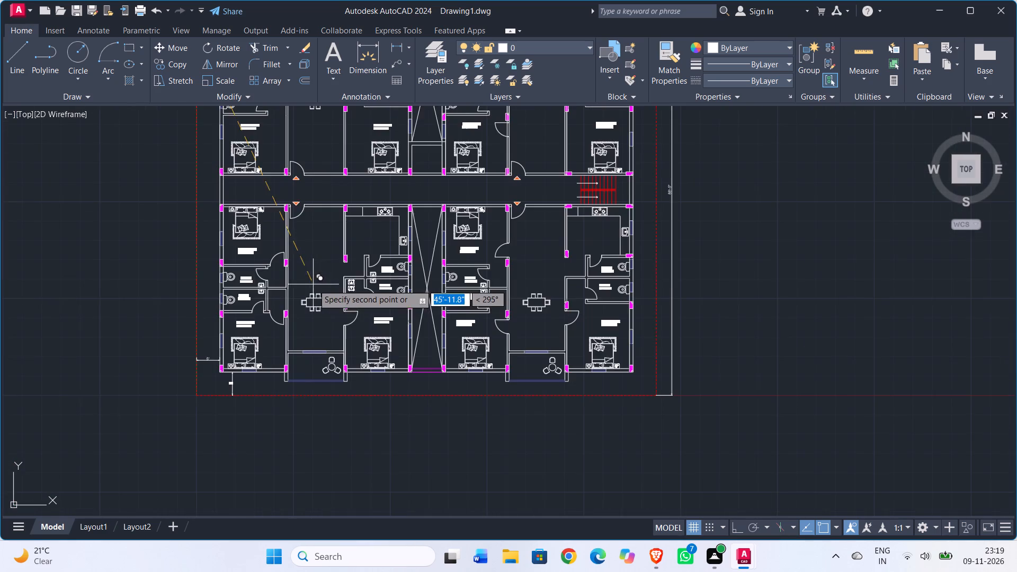
middle_drag(495, 285, 304, 282)
scroll(431, 287, up, 2)
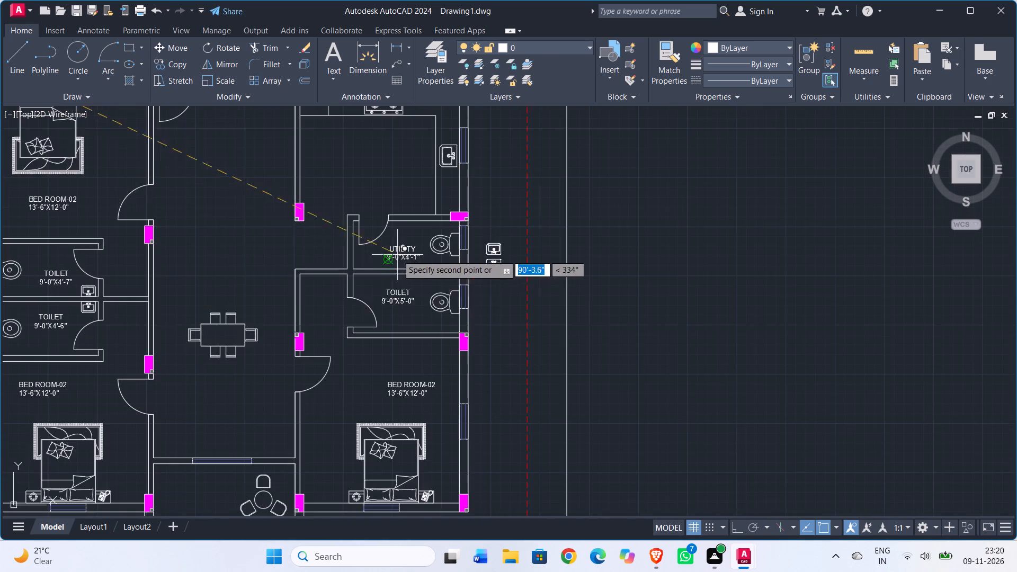
click(272, 271)
scroll(282, 236, down, 1)
middle_drag(303, 271, 293, 359)
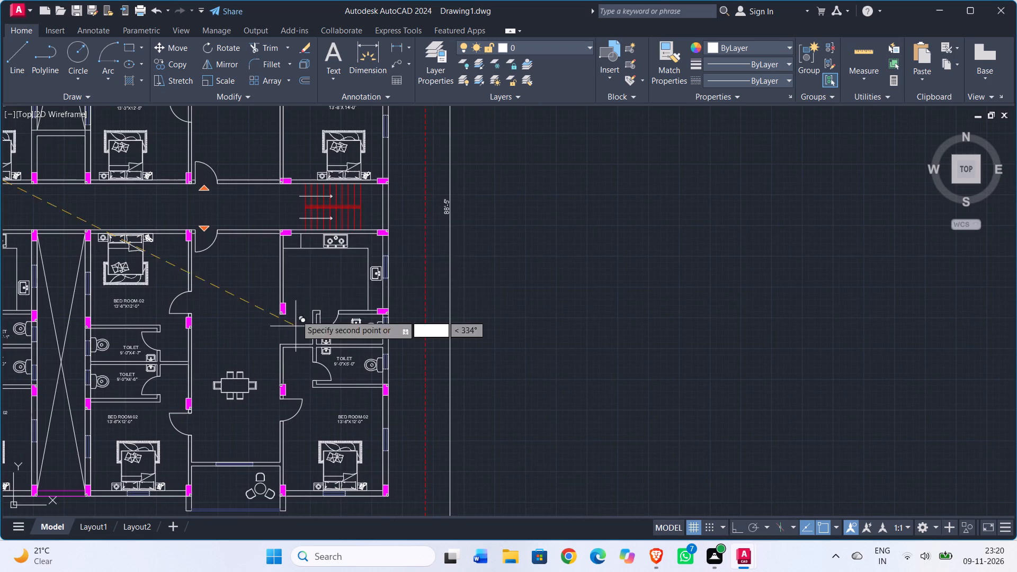
middle_drag(267, 199, 282, 346)
middle_drag(293, 182, 294, 250)
scroll(310, 252, up, 2)
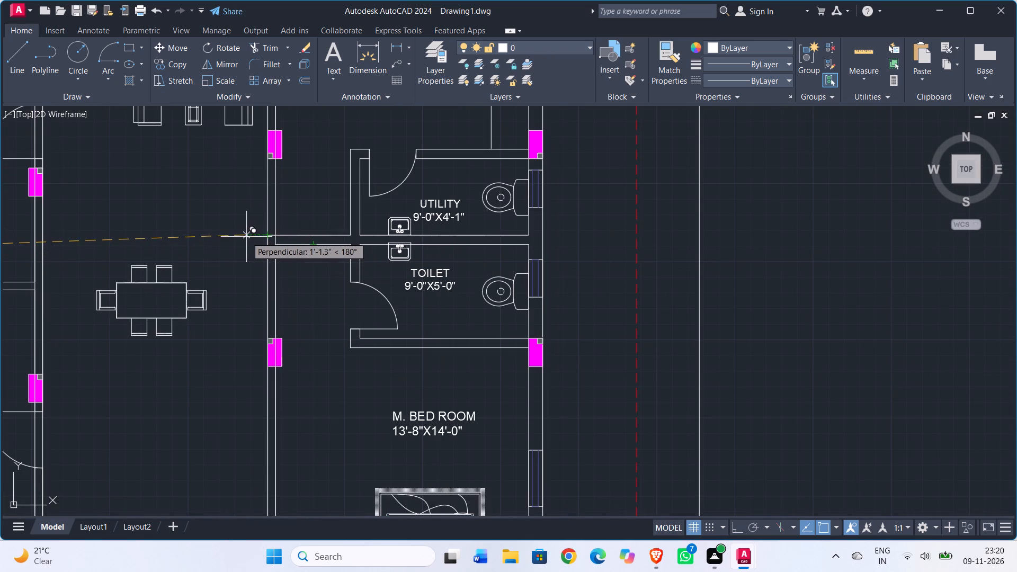
click(230, 236)
scroll(245, 265, down, 2)
middle_drag(208, 253, 385, 260)
key(Escape)
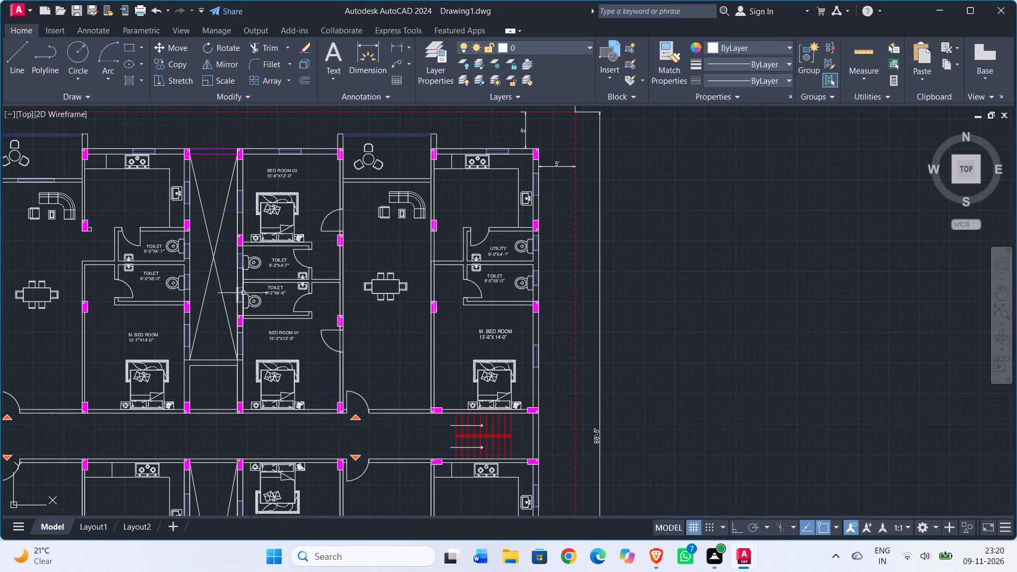
Copy the 9'-2"X4'-7" toilet label into the open space just outside that toilet's door in the upper-right flat.
scroll(276, 269, up, 2)
click(280, 246)
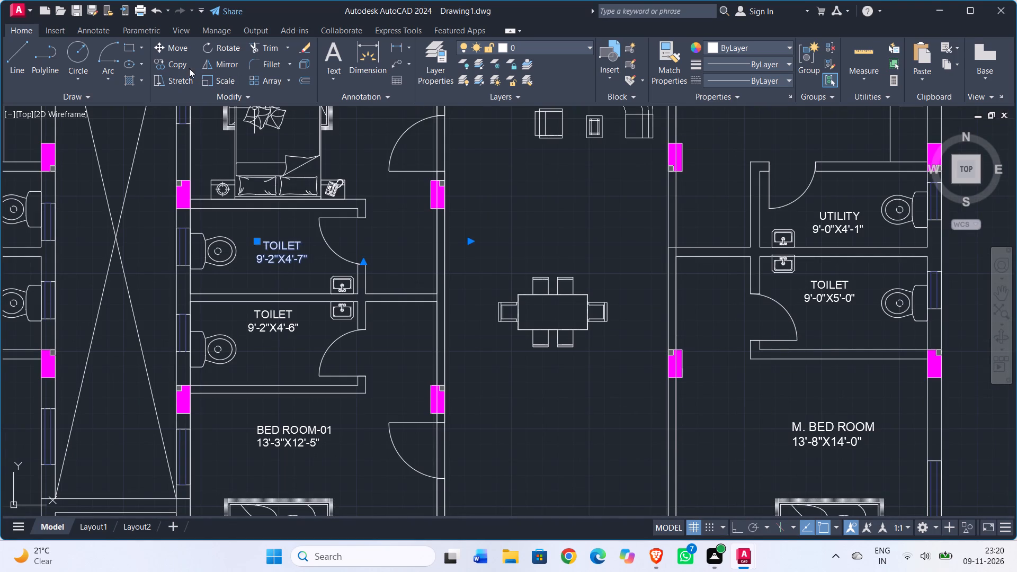
click(172, 60)
click(280, 251)
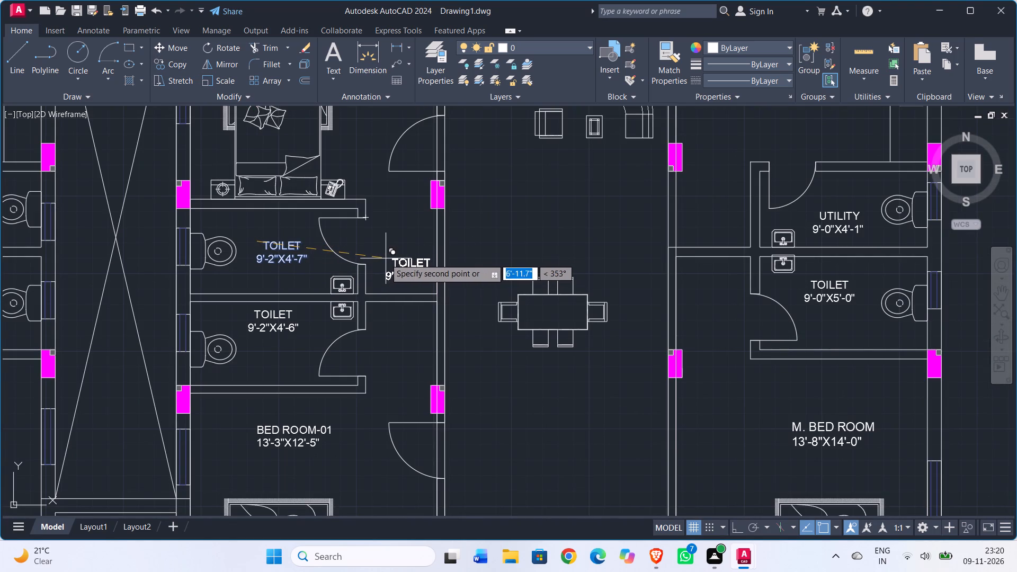
click(384, 258)
key(Escape)
Change the copied label's text to DRESS with the size 4'-0"X4'6".
double_click(418, 264)
scroll(418, 263, up, 1)
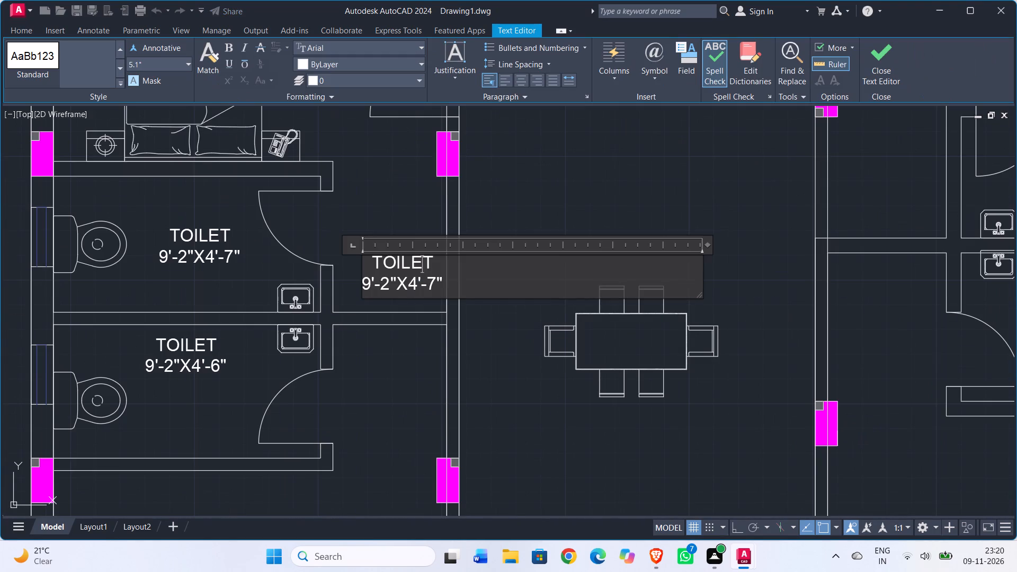
drag(445, 264, 359, 265)
text(DRESS)
key(Return)
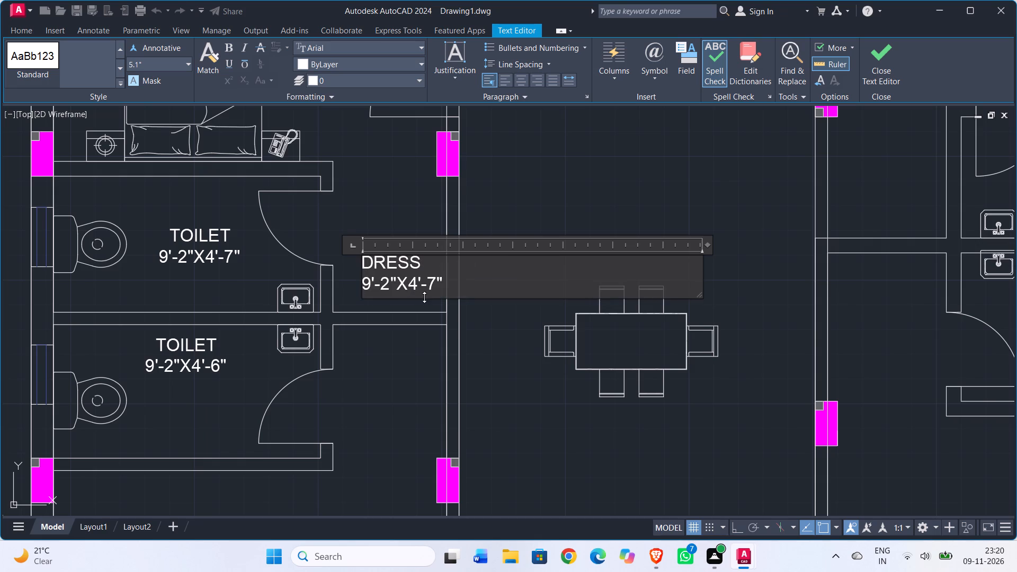
click(373, 288)
key(BackSpace)
key(4)
click(389, 288)
key(BackSpace)
key(0)
click(432, 288)
key(BackSpace)
key(6)
key(Right)
key(BackSpace)
click(370, 207)
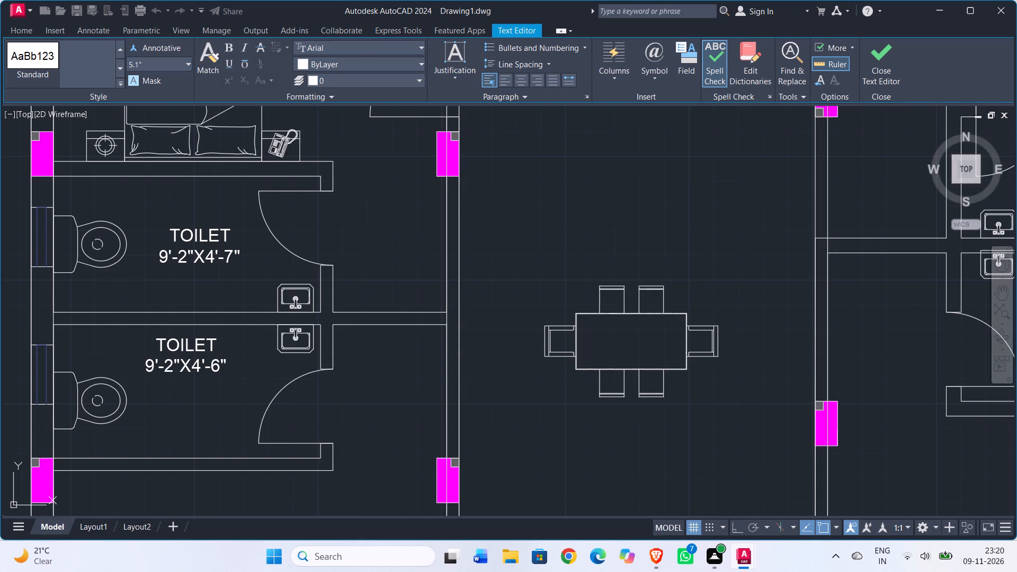
Copy the DRESS label into the matching space outside the 9'-2"X4'-6" toilet.
click(400, 257)
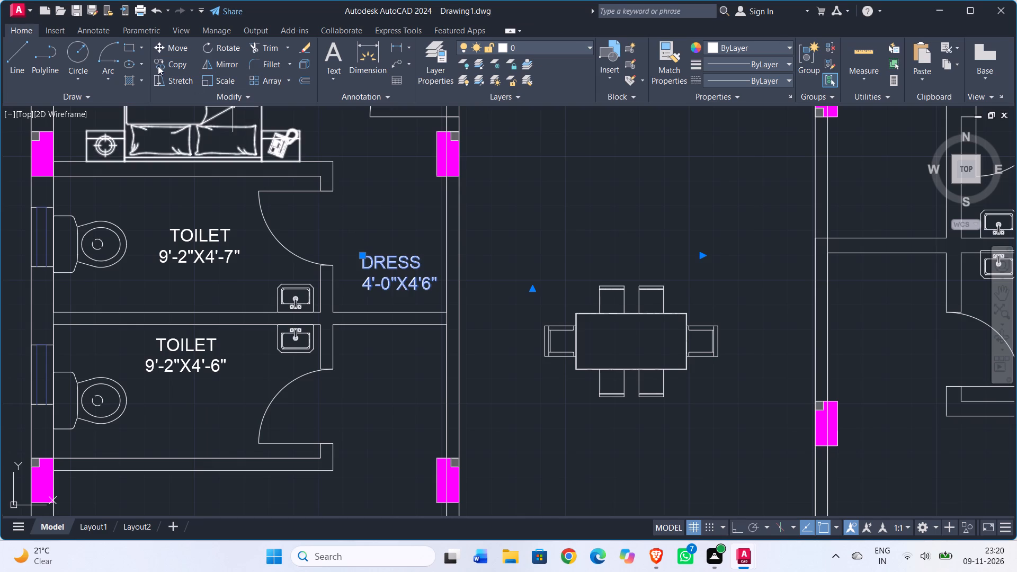
click(158, 66)
click(362, 264)
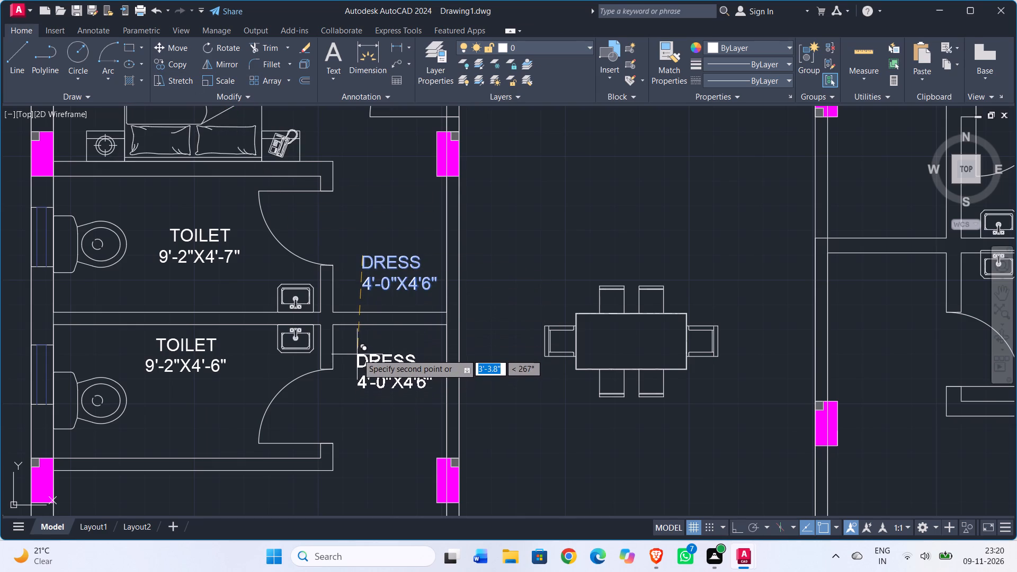
click(358, 354)
key(Escape)
Measure the dressing space outside the 9'-2"X4'-7" toilet with Quick Measure.
drag(852, 40, 842, 46)
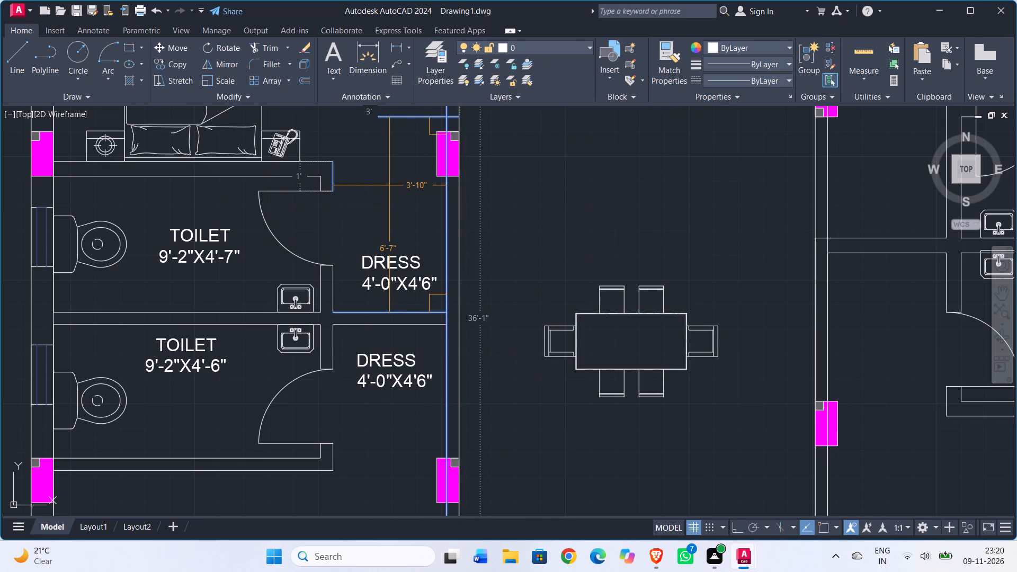
key(Escape)
Copy the DRESS label into the space outside the 9'-0"X5'-0" toilet above the upper-right flat's M. BED ROOM.
scroll(536, 292, down, 1)
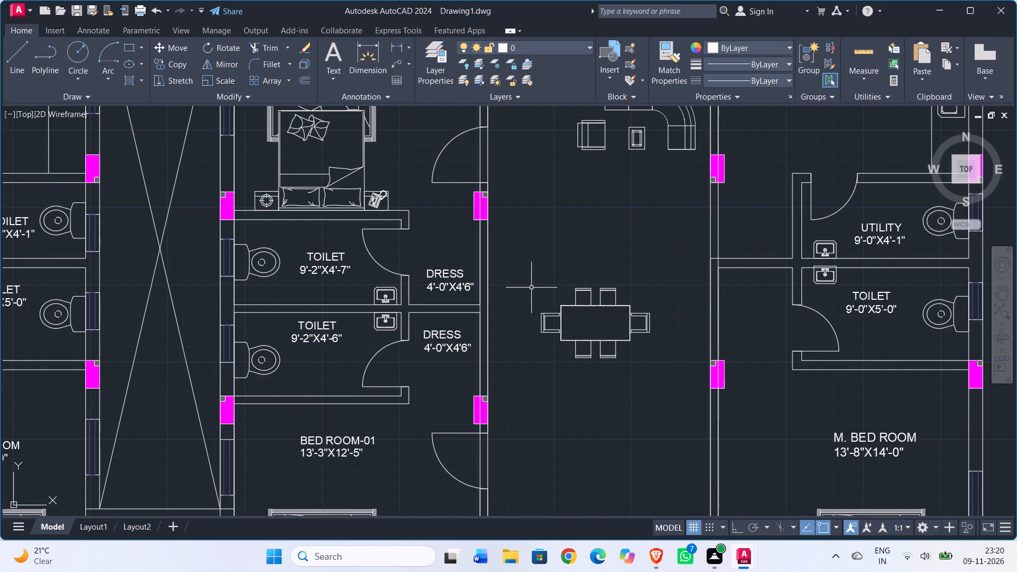
click(443, 274)
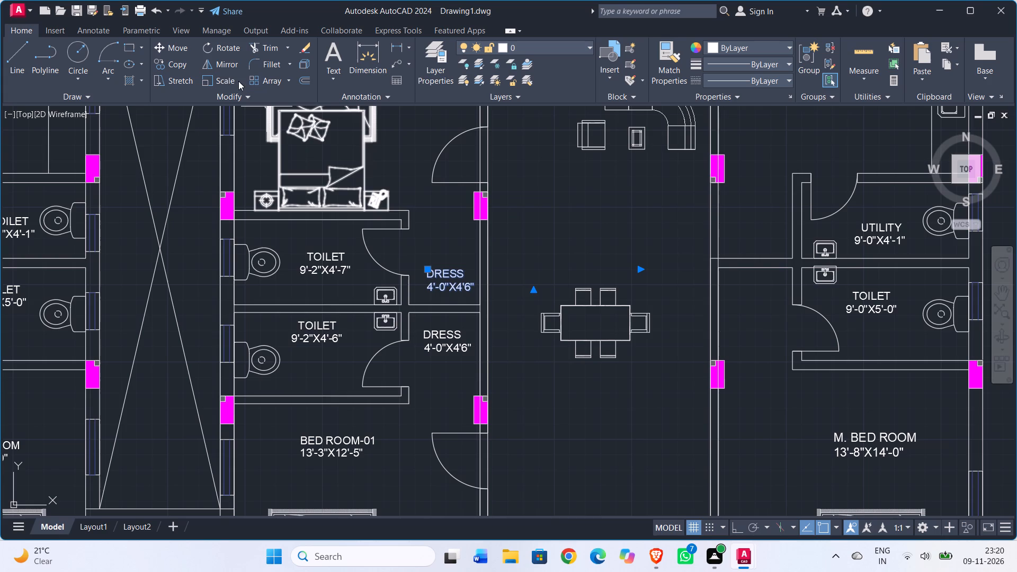
click(181, 65)
drag(425, 271, 433, 272)
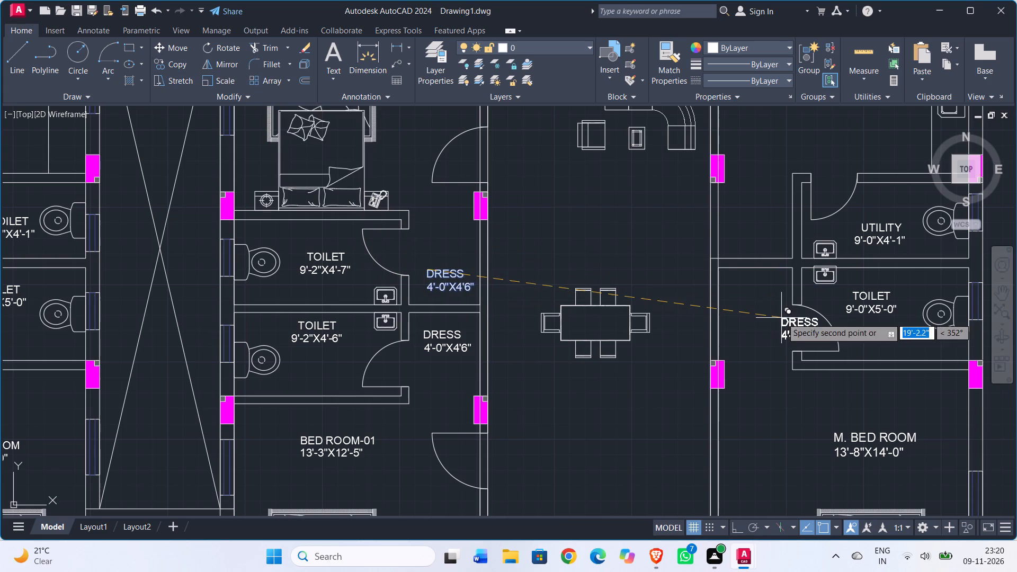
middle_drag(748, 316, 568, 311)
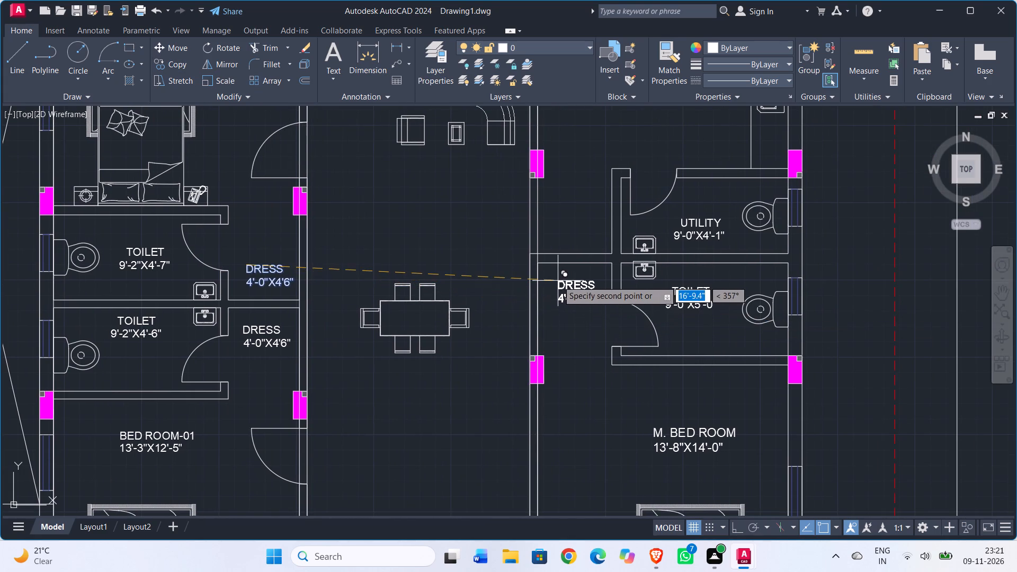
click(554, 281)
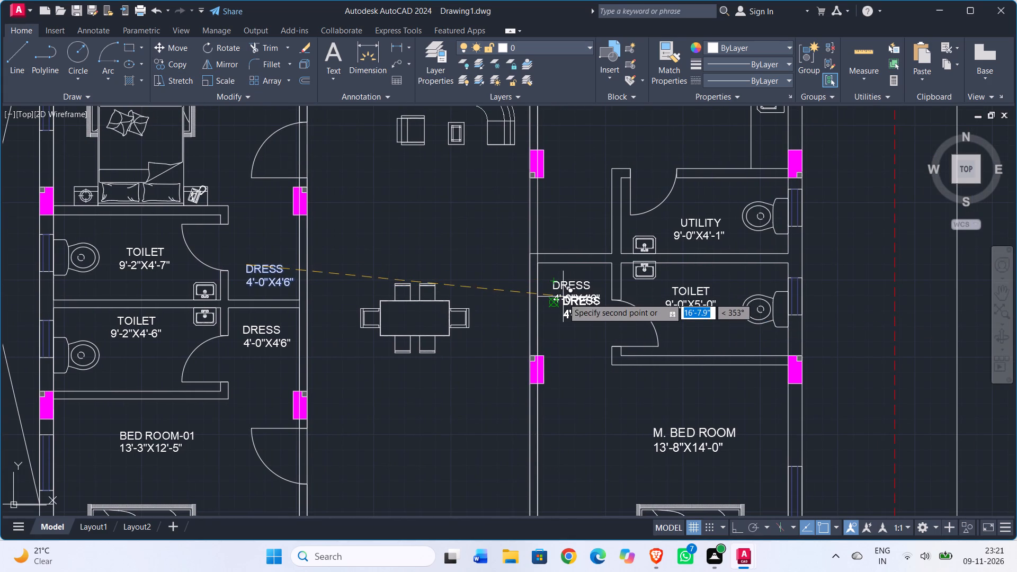
key(Escape)
Set the size in the master bedroom's DRESS label to 4'-0"X5'0".
double_click(582, 300)
scroll(582, 300, up, 2)
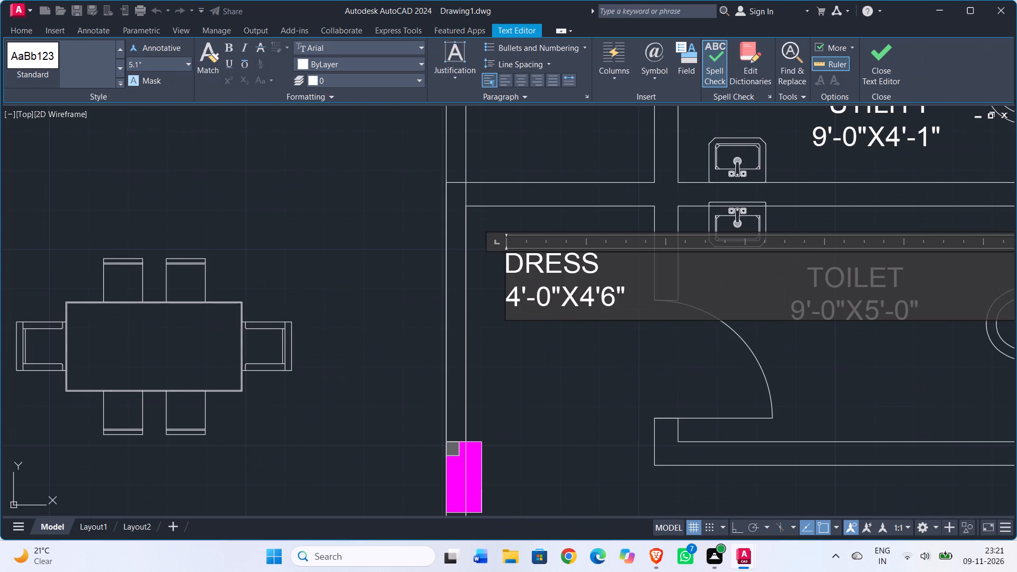
click(595, 300)
key(BackSpace)
key(5)
click(615, 303)
key(BackSpace)
key(0)
click(576, 338)
scroll(573, 346, down, 3)
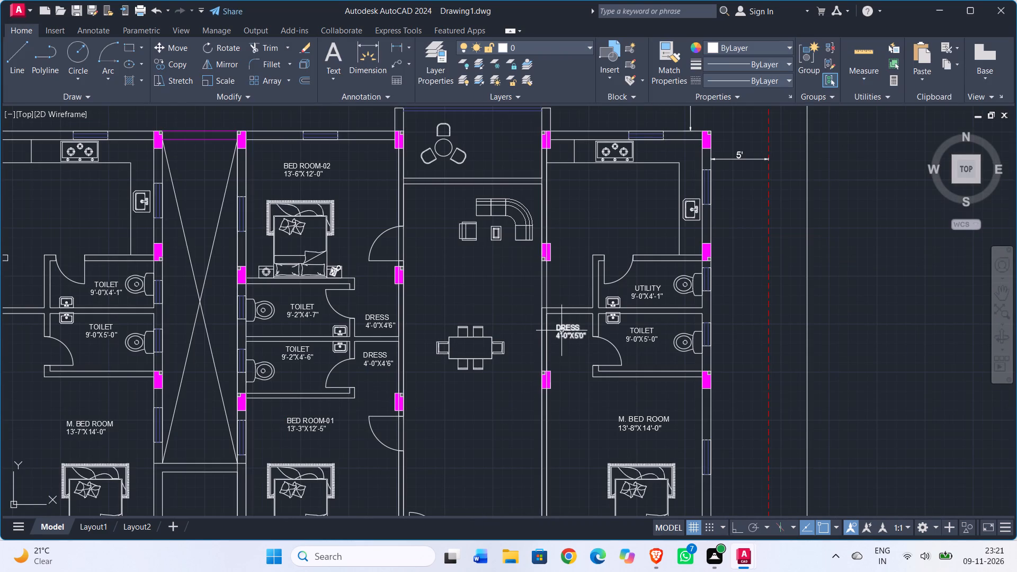
Copy the 4'-0"X5'0" DRESS label into the upper-left flat, outside the 9'-0"X5'-0" toilet and outside the 9'-2"X4'-6" toilet.
click(561, 330)
click(183, 66)
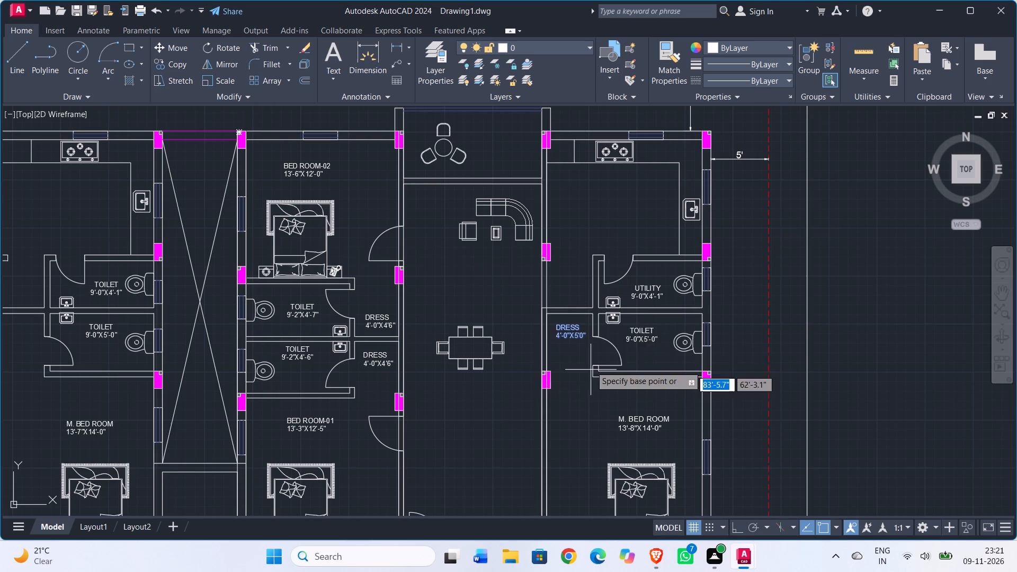
click(563, 326)
scroll(459, 405, down, 1)
middle_drag(468, 388, 566, 269)
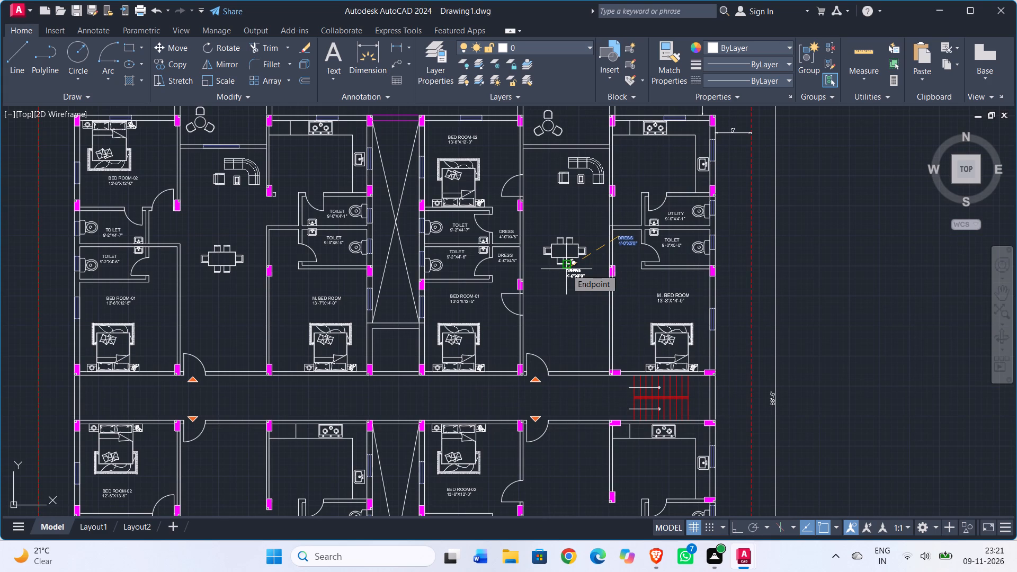
scroll(276, 257, up, 1)
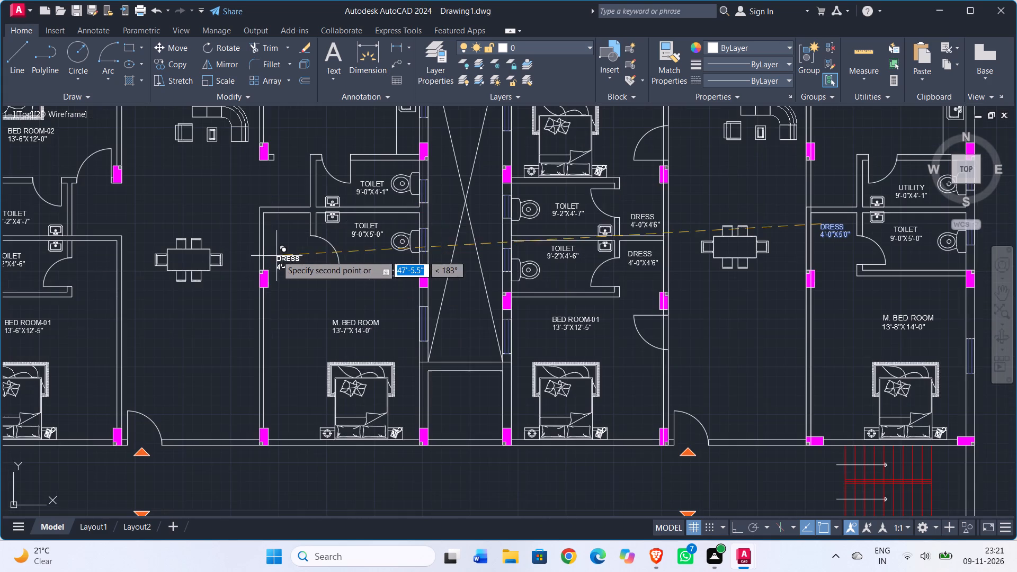
click(275, 234)
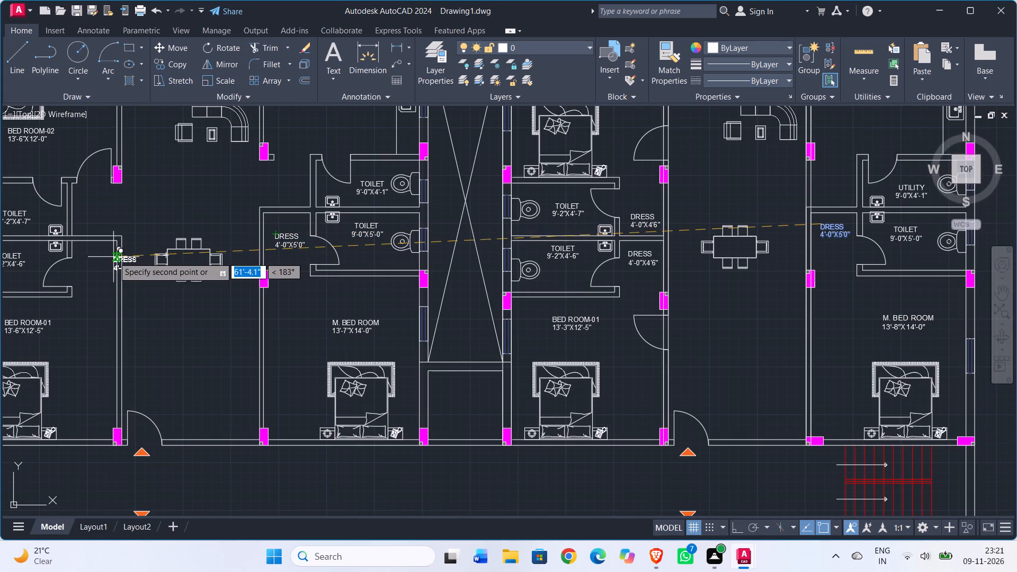
click(83, 257)
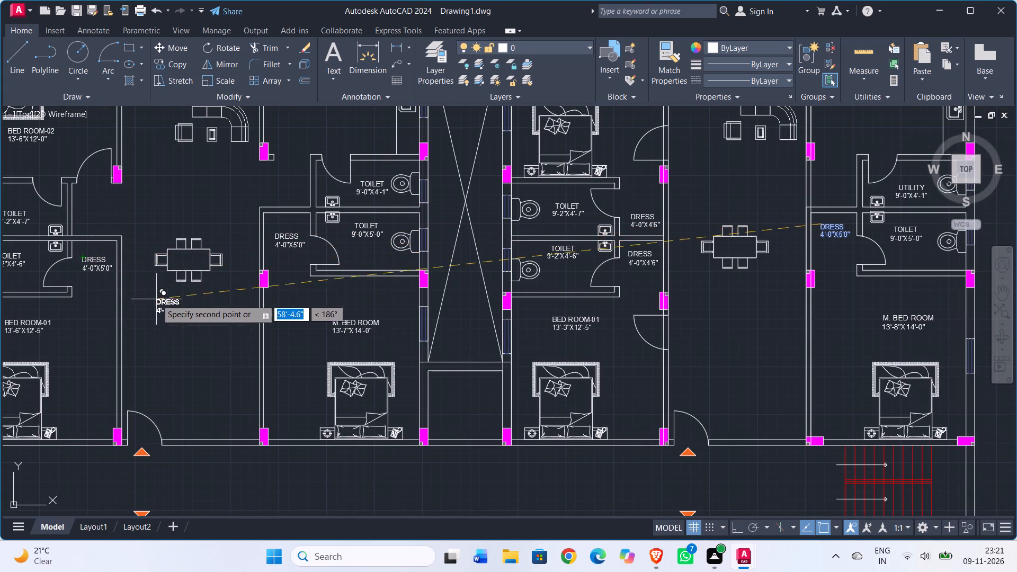
middle_drag(160, 301, 244, 315)
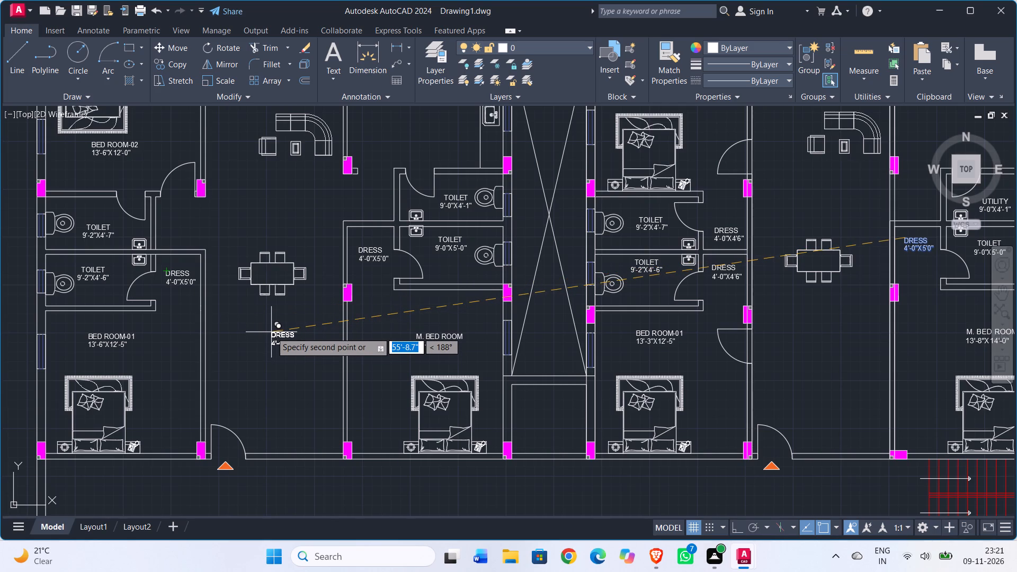
key(Escape)
Set the size in the DRESS label outside the upper-left flat's 9'-2"X4'-6" toilet to 4'-0"X4'6".
scroll(187, 294, up, 1)
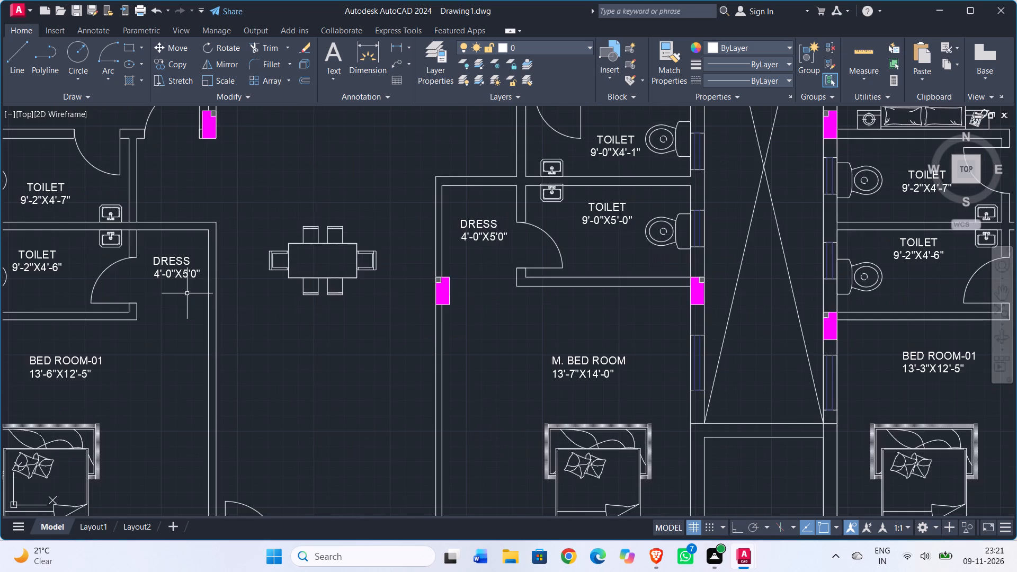
scroll(187, 287, up, 2)
double_click(182, 260)
scroll(182, 260, up, 1)
click(190, 256)
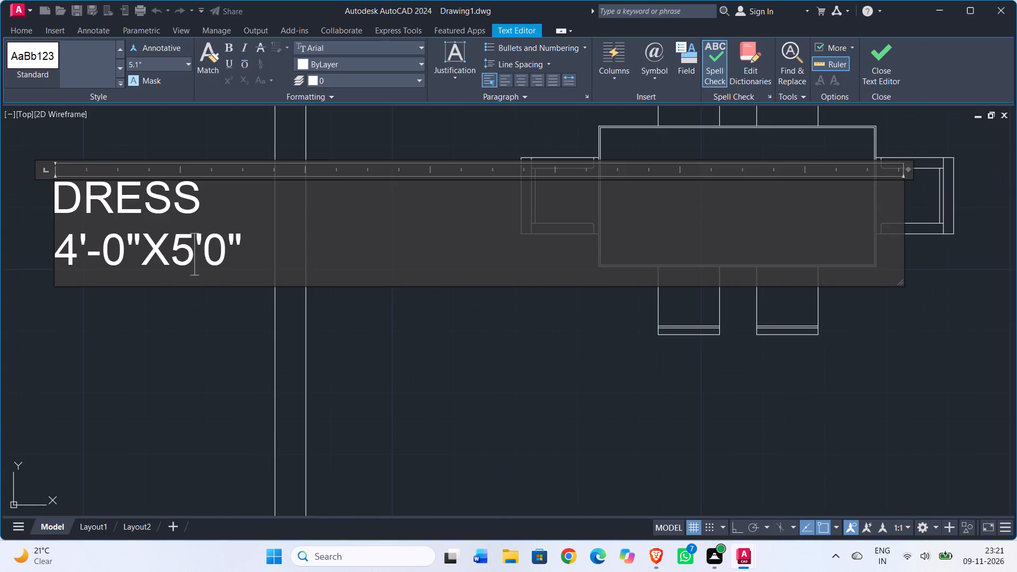
key(BackSpace)
key(4)
click(218, 257)
key(BackSpace)
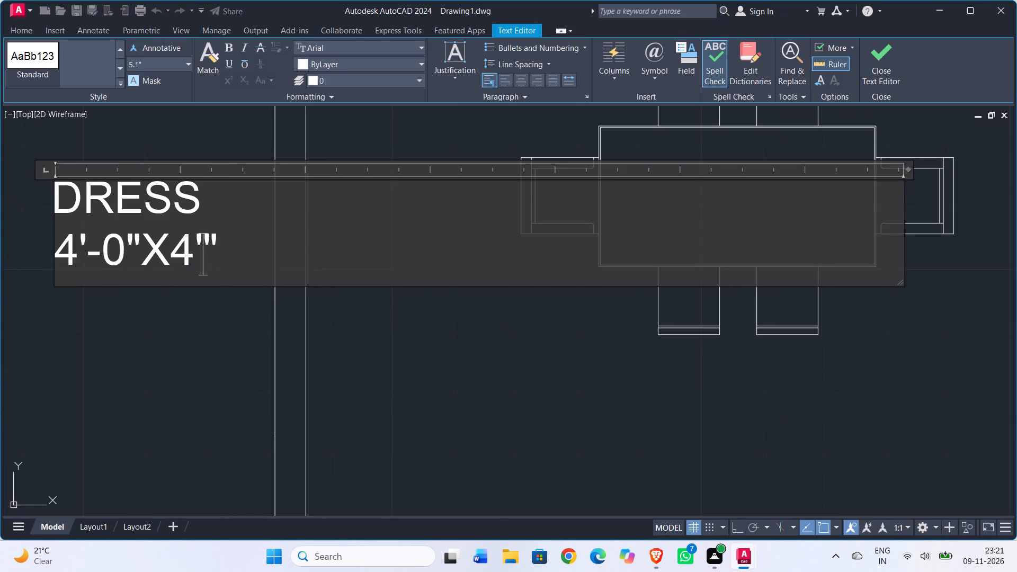
key(6)
click(225, 310)
Copy the 4'-0"X4'6" DRESS label into the lower-left flat's space outside the 9'-2"X4'-6" toilet.
scroll(225, 310, down, 2)
click(204, 263)
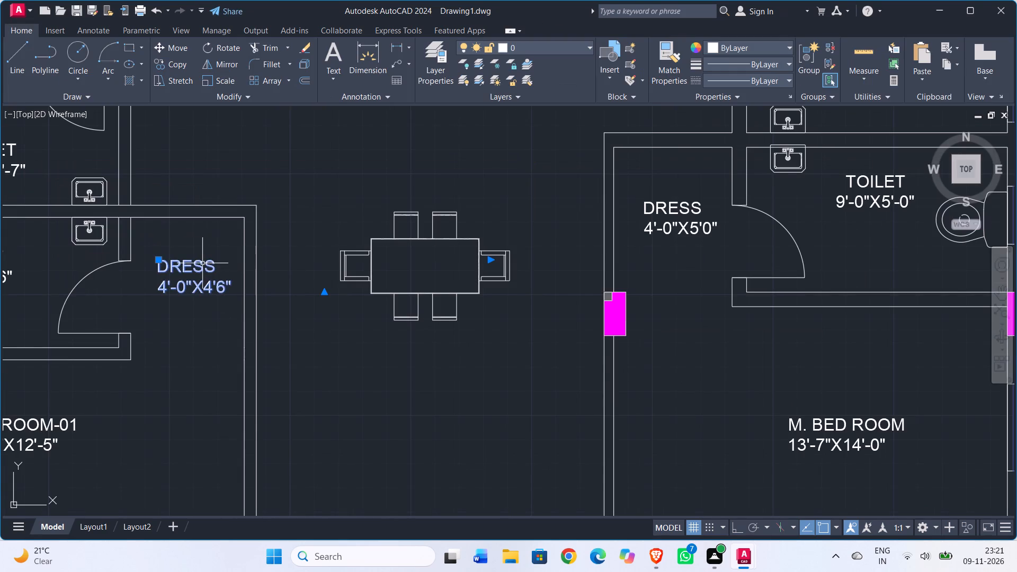
click(180, 68)
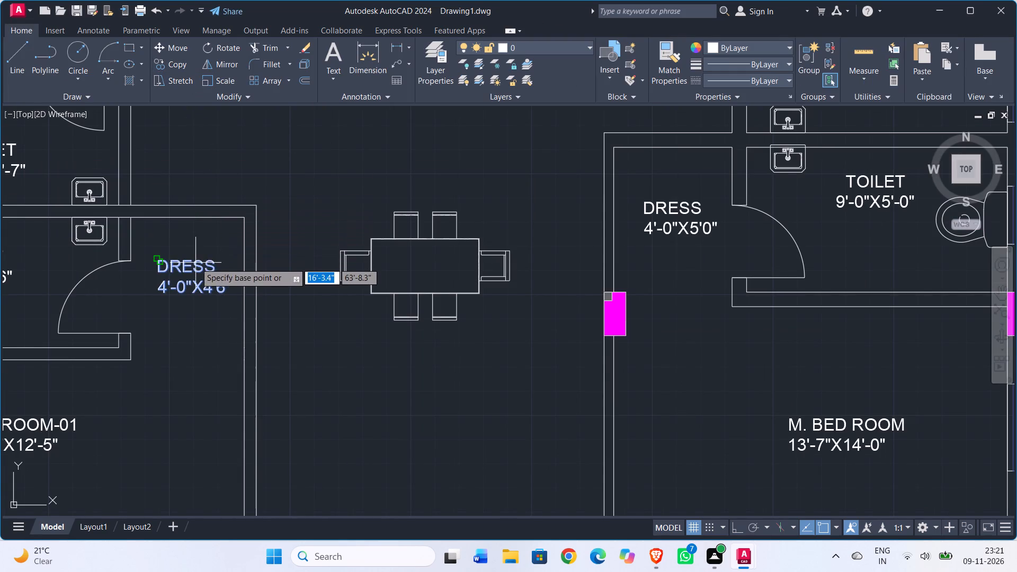
click(197, 263)
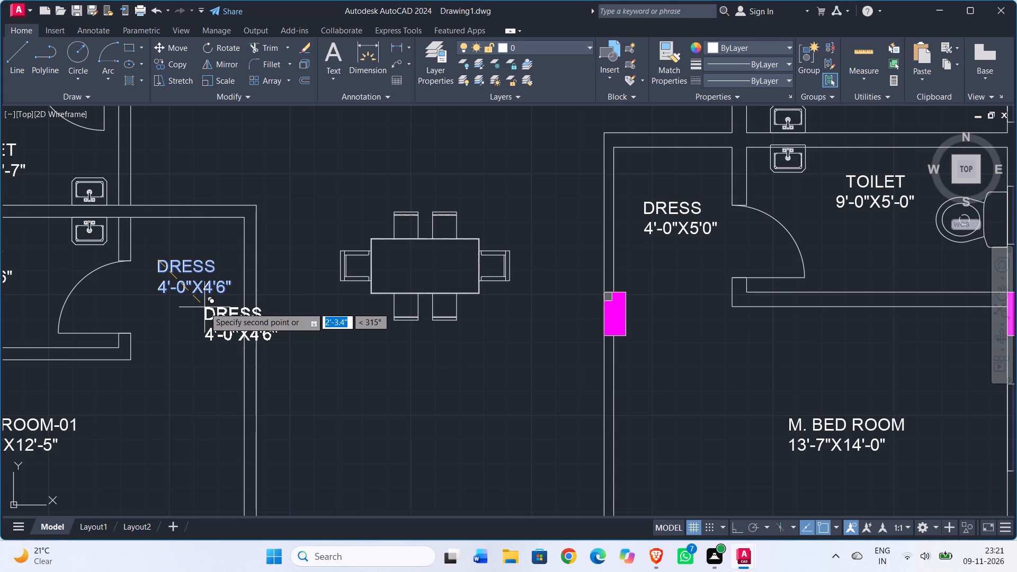
scroll(204, 309, down, 2)
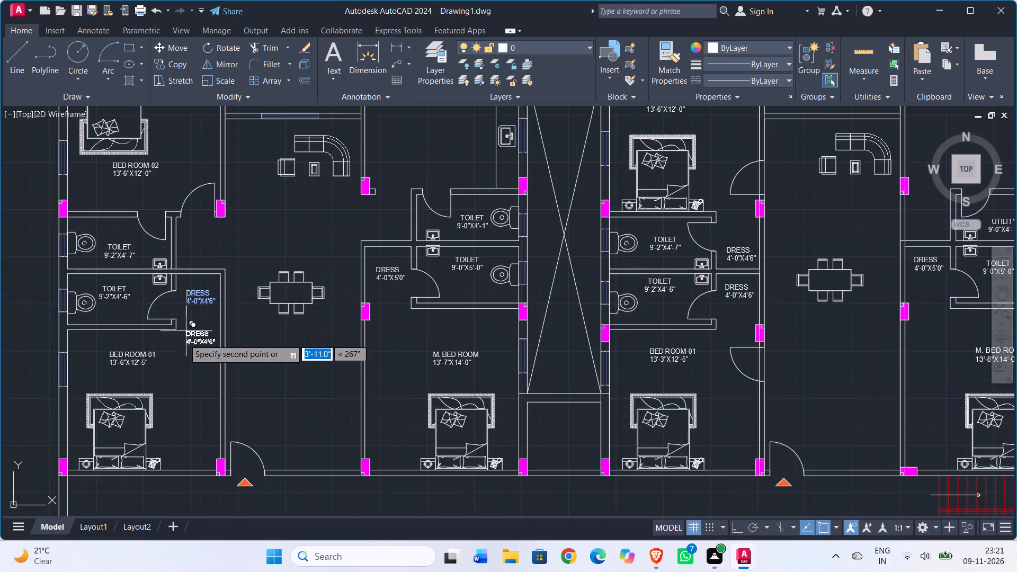
middle_drag(184, 342, 258, 162)
middle_drag(247, 416, 306, 139)
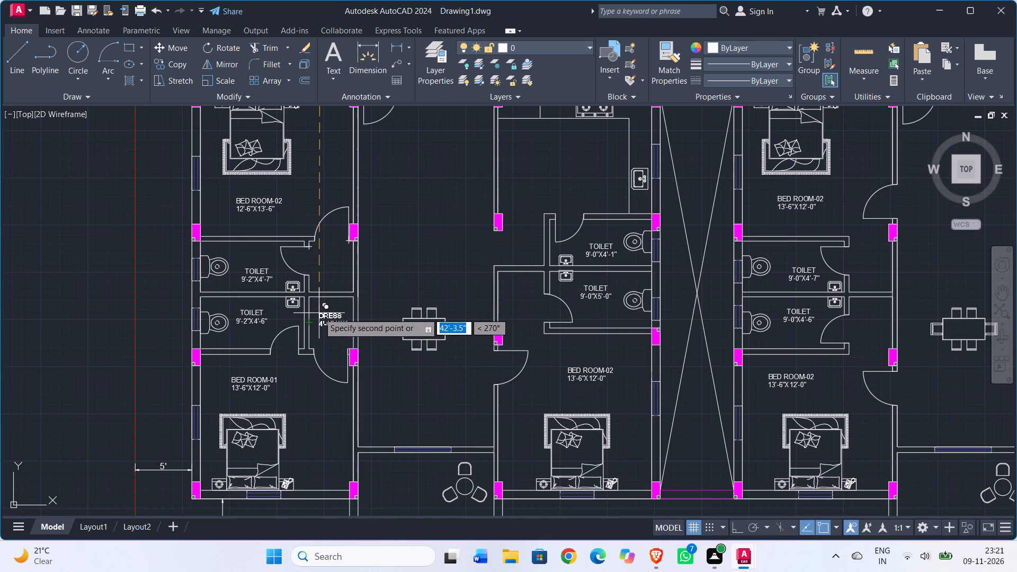
click(319, 313)
key(Escape)
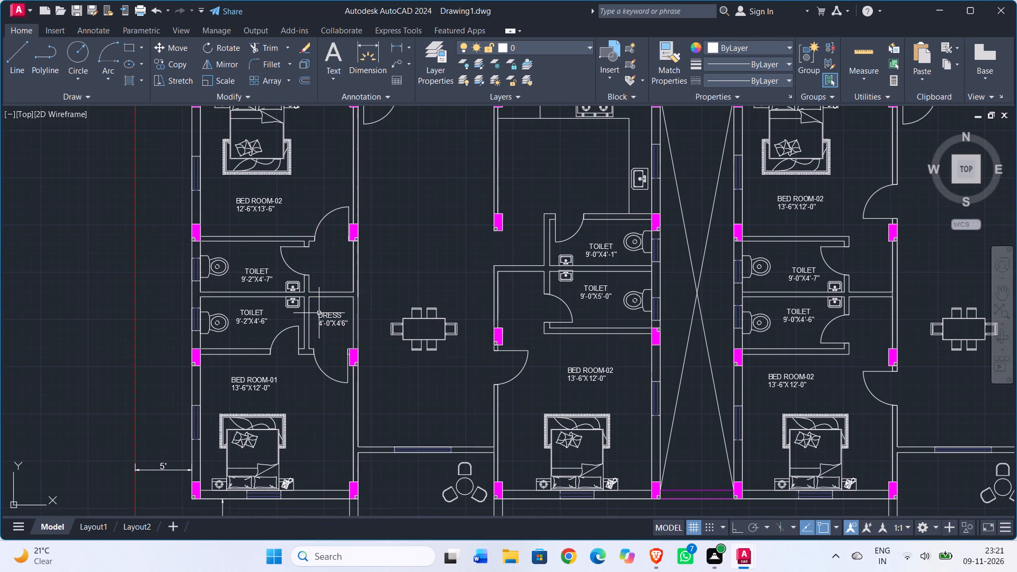
key(Escape)
Trim away the wall lines between the column and the DRESS space, outside the lower-left flat's 9'-2"X4'-7" toilet.
text(TR)
key(Return)
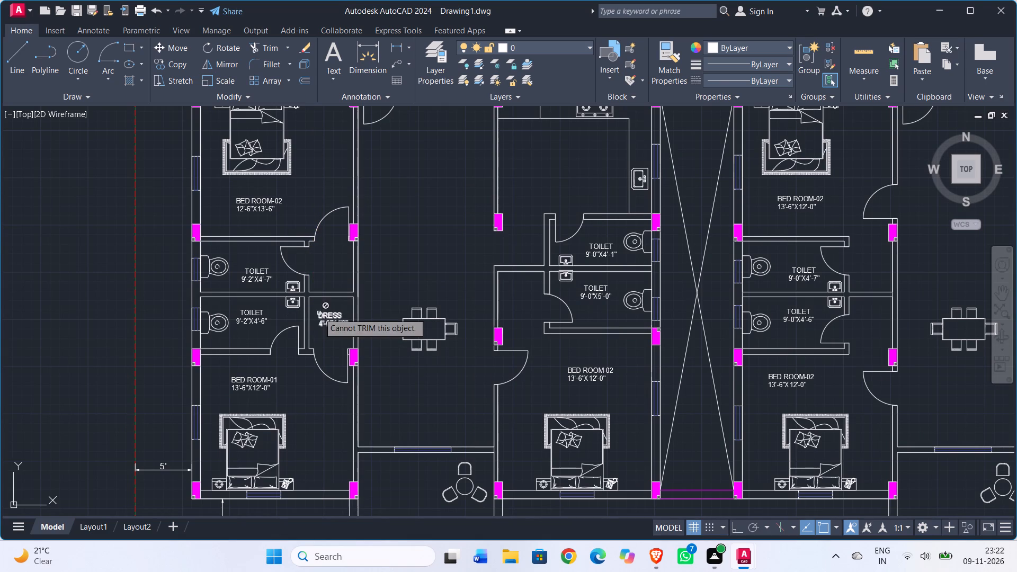
click(338, 275)
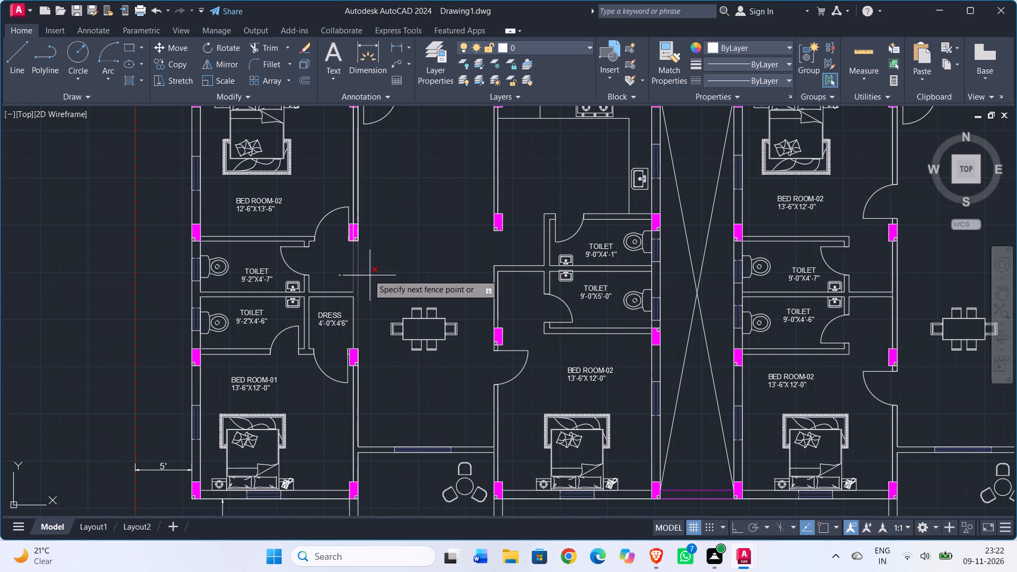
scroll(327, 280, up, 2)
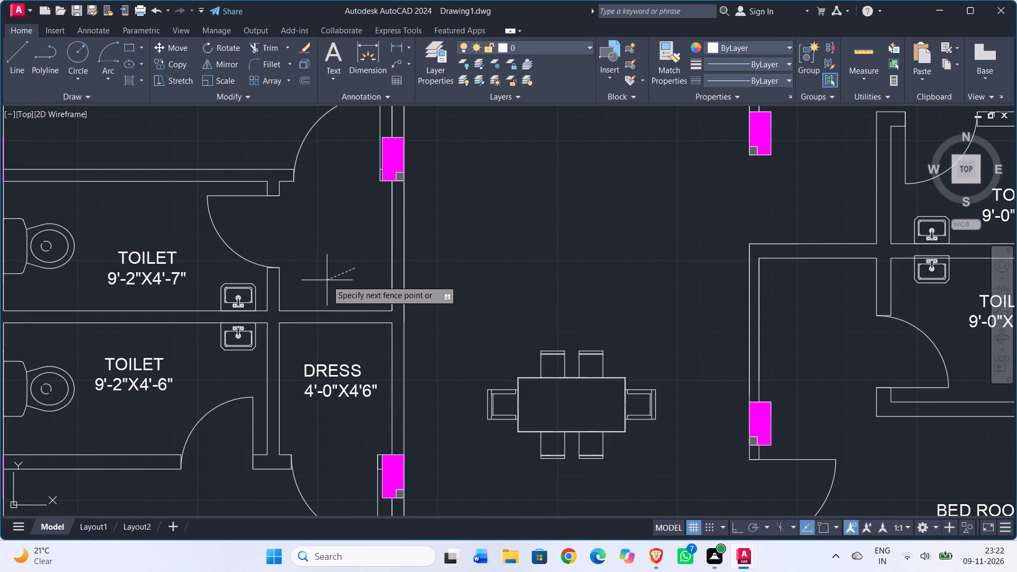
click(331, 280)
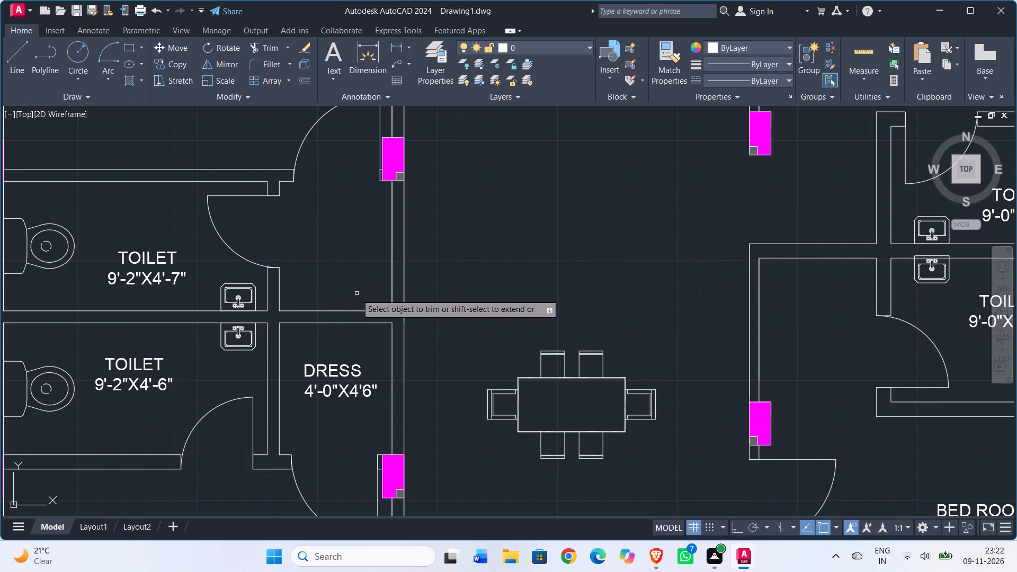
shift+click(374, 310)
drag(370, 278, 376, 277)
click(417, 272)
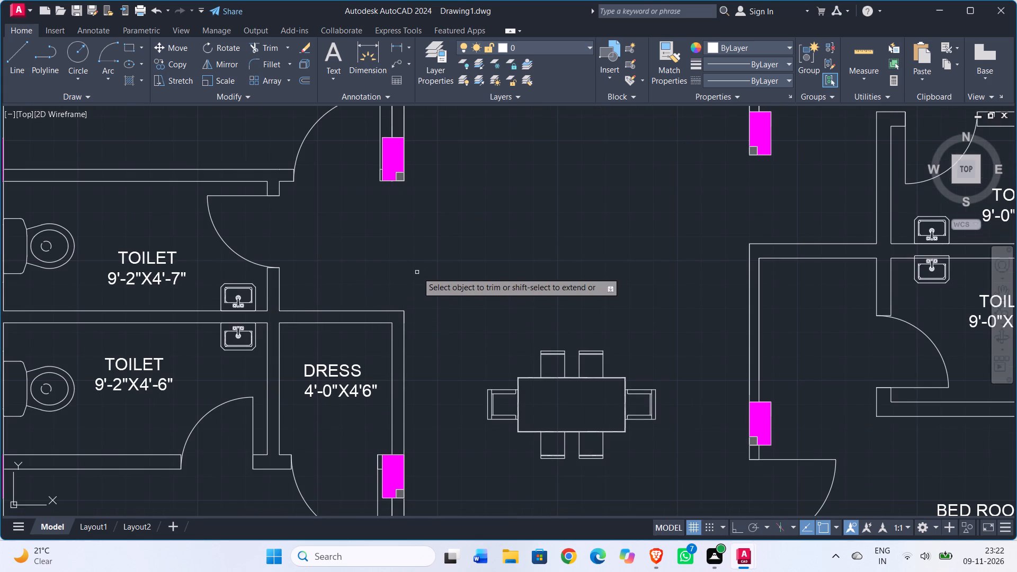
scroll(411, 273, down, 2)
key(Escape)
Copy the upper-left flat's 4'-0"X5'0" DRESS label into the lower-left flat's space outside the 9'-0"X5'-0" toilet.
scroll(428, 275, down, 2)
middle_drag(449, 246, 433, 292)
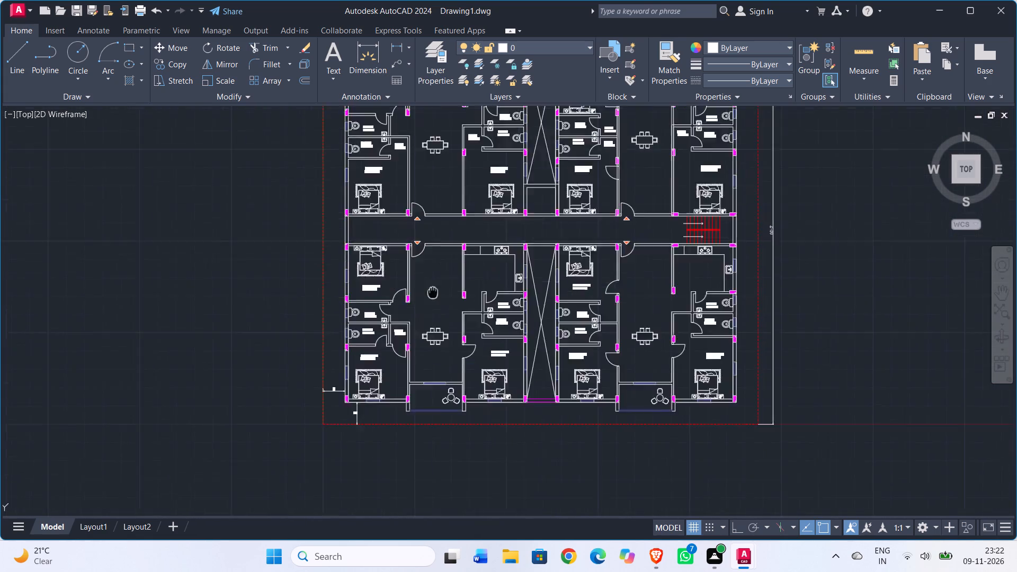
middle_drag(433, 292, 340, 429)
scroll(398, 258, up, 2)
click(354, 314)
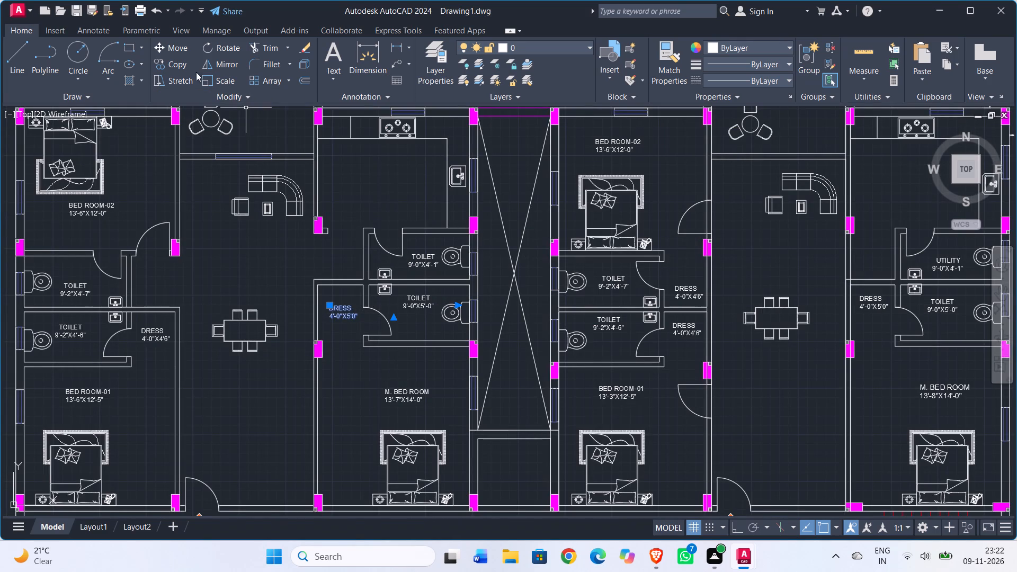
click(183, 62)
click(343, 309)
scroll(338, 373, down, 2)
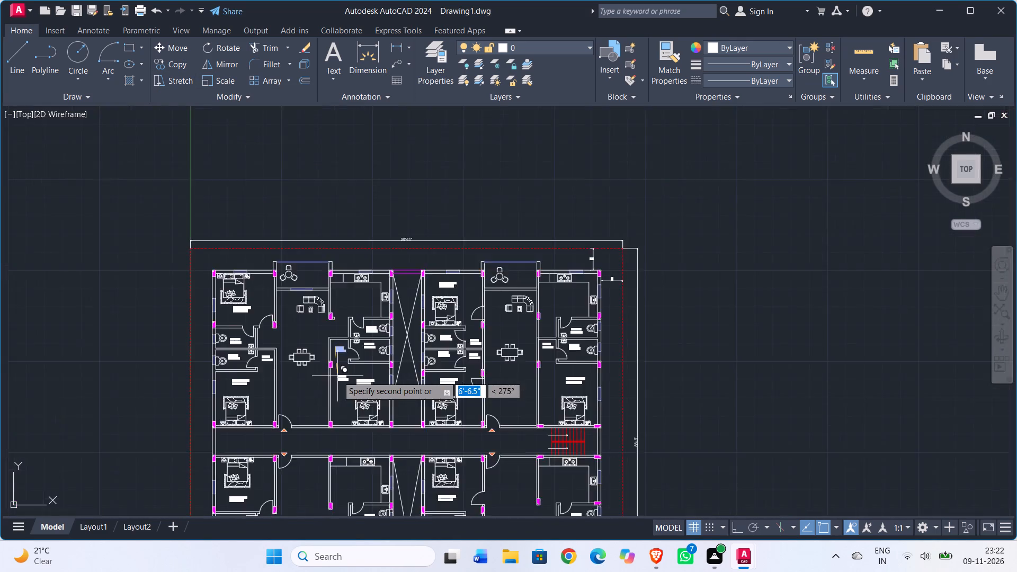
middle_drag(337, 376, 324, 200)
scroll(321, 352, up, 3)
click(316, 351)
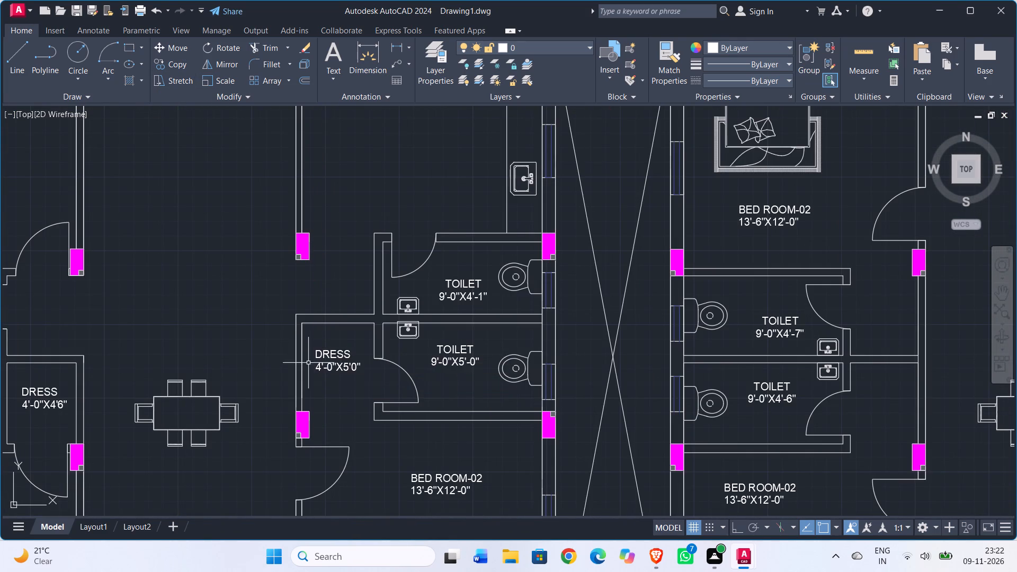
key(Escape)
Copy the upper-right flat's 4'-0"X5'0" DRESS label into the lower-right flat's space outside the 9'-0"X5'-0" toilet.
scroll(230, 349, down, 2)
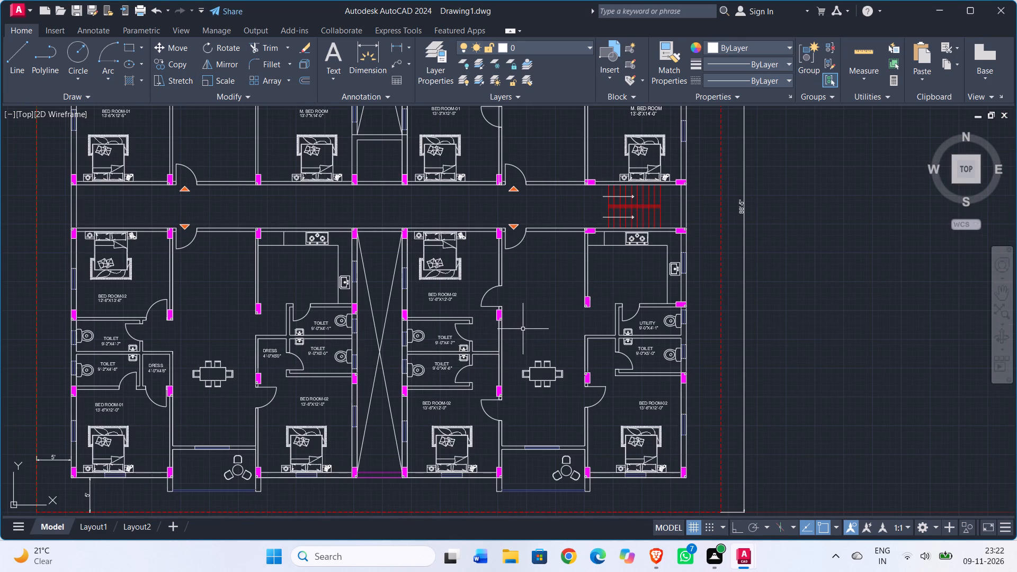
middle_drag(528, 320, 311, 428)
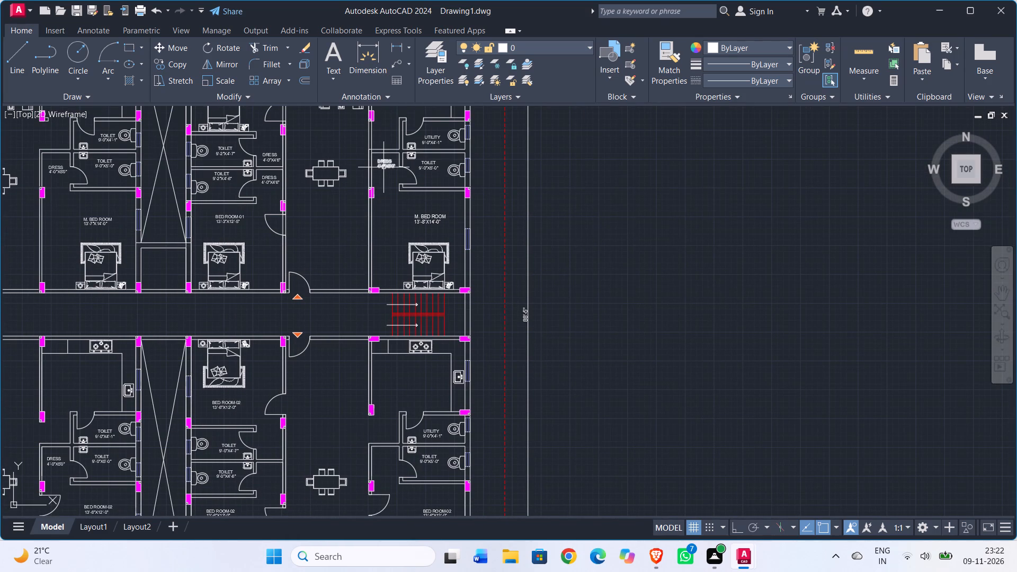
click(383, 166)
click(178, 66)
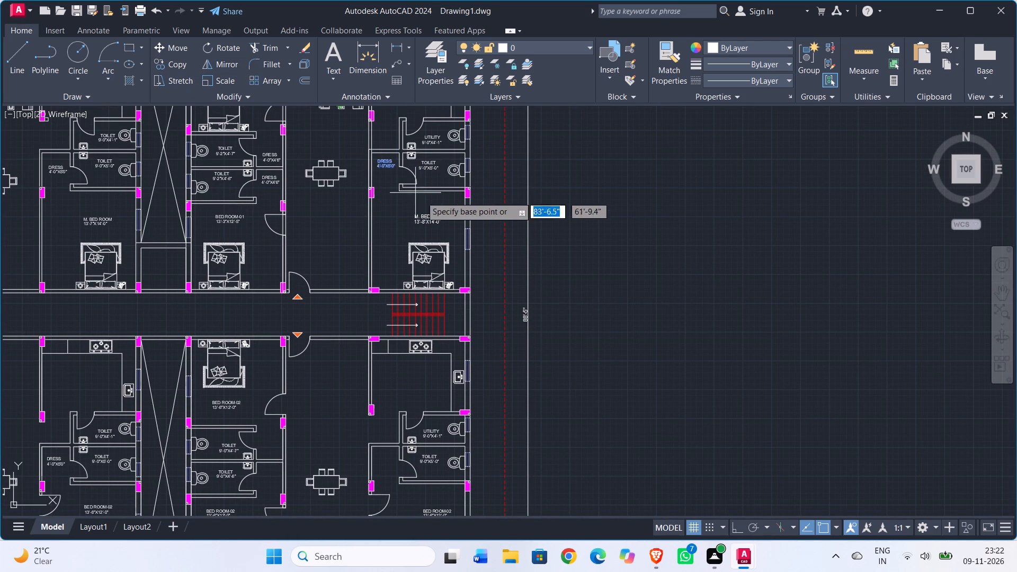
click(385, 166)
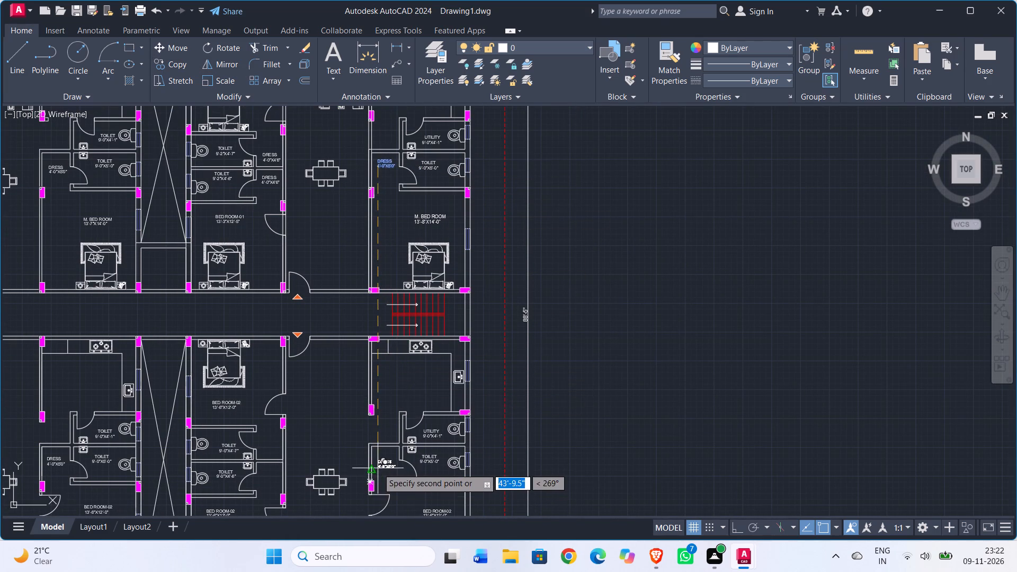
scroll(378, 467, up, 3)
click(375, 456)
key(Escape)
Copy the upper-right flat's two 4'-0"X4'6" DRESS labels into the lower-right flat's spaces outside the 9'-0"X4'-7" and 9'-0"X4'-6" toilets.
scroll(290, 343, down, 3)
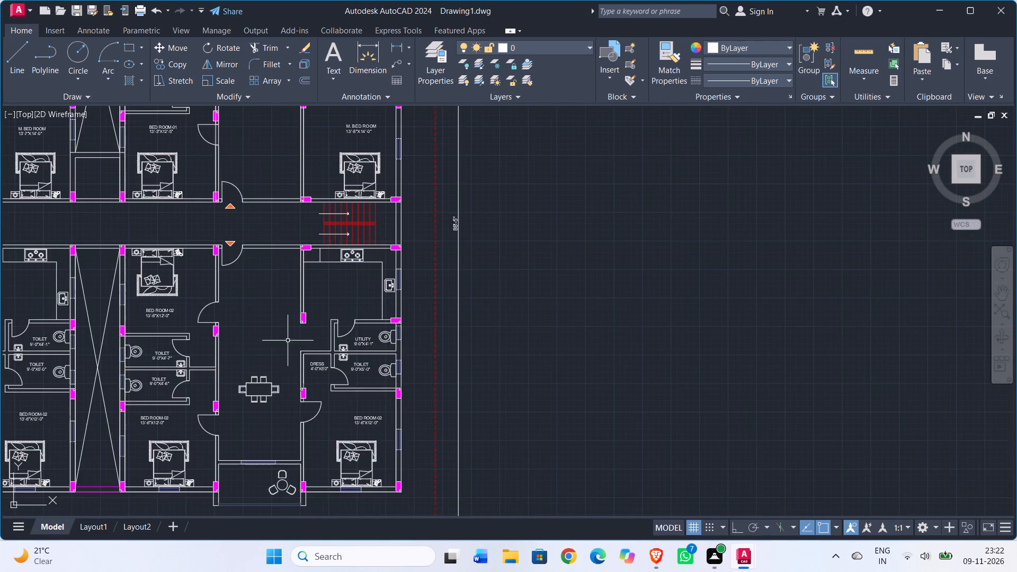
middle_drag(268, 294, 513, 302)
middle_drag(440, 174, 435, 274)
scroll(427, 195, up, 2)
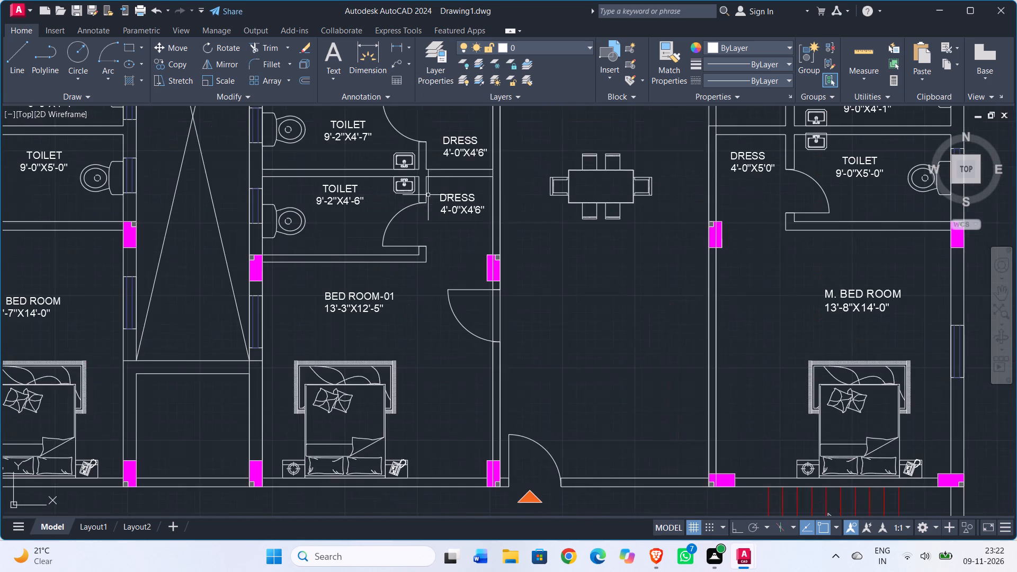
click(449, 151)
click(451, 202)
click(175, 60)
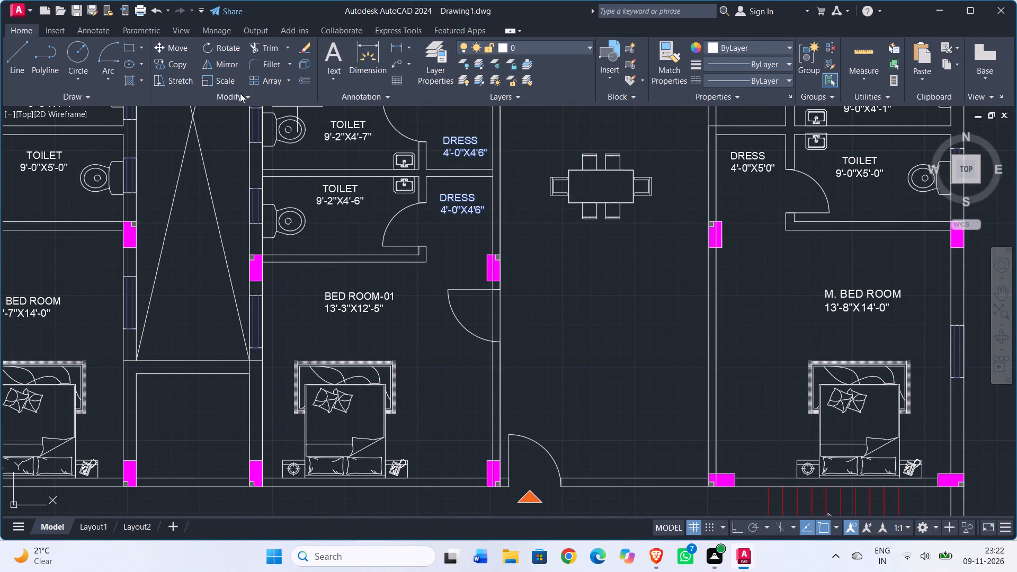
click(455, 139)
scroll(450, 319, down, 2)
middle_drag(446, 336, 490, 149)
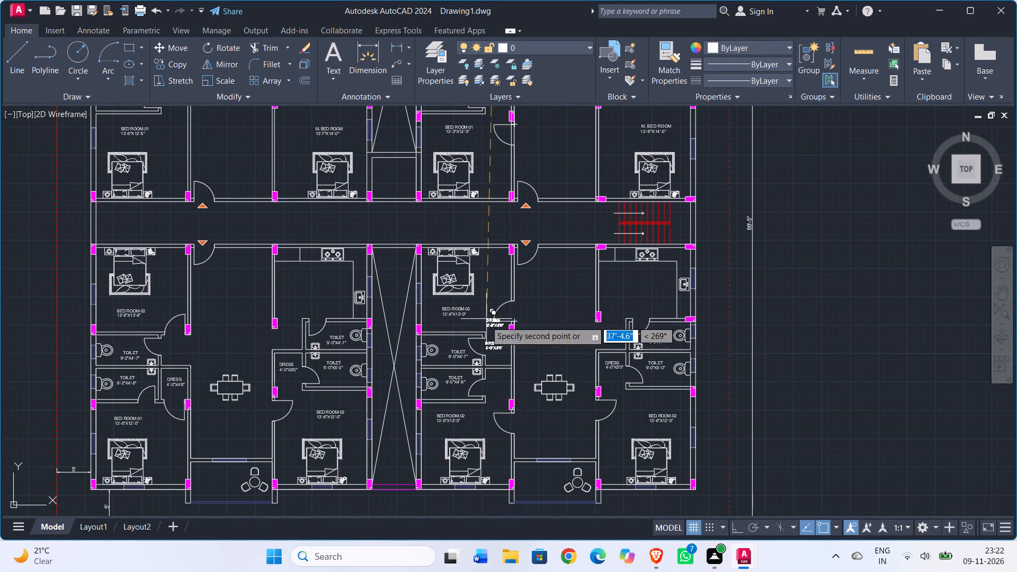
scroll(485, 389, up, 2)
click(498, 300)
key(Escape)
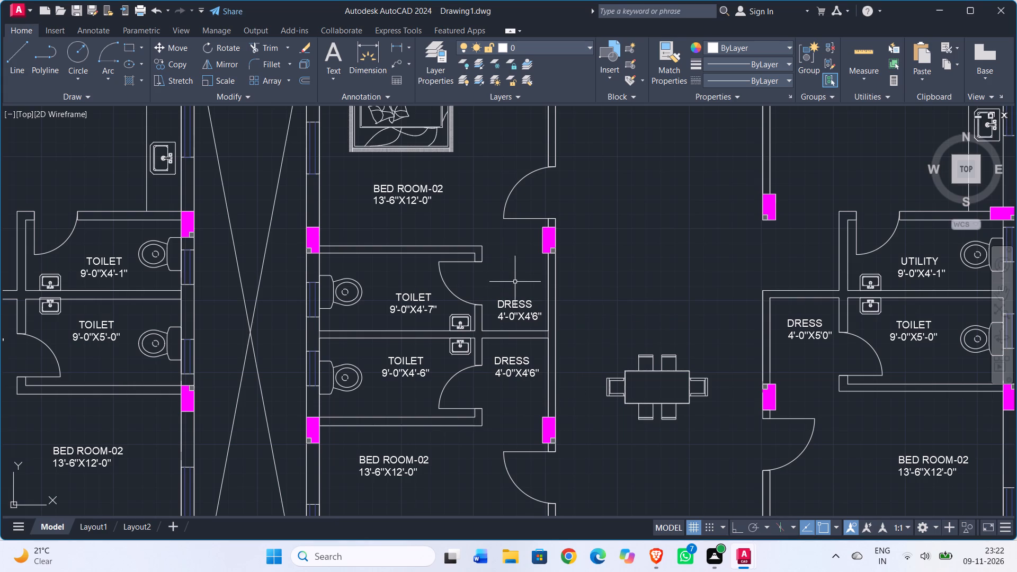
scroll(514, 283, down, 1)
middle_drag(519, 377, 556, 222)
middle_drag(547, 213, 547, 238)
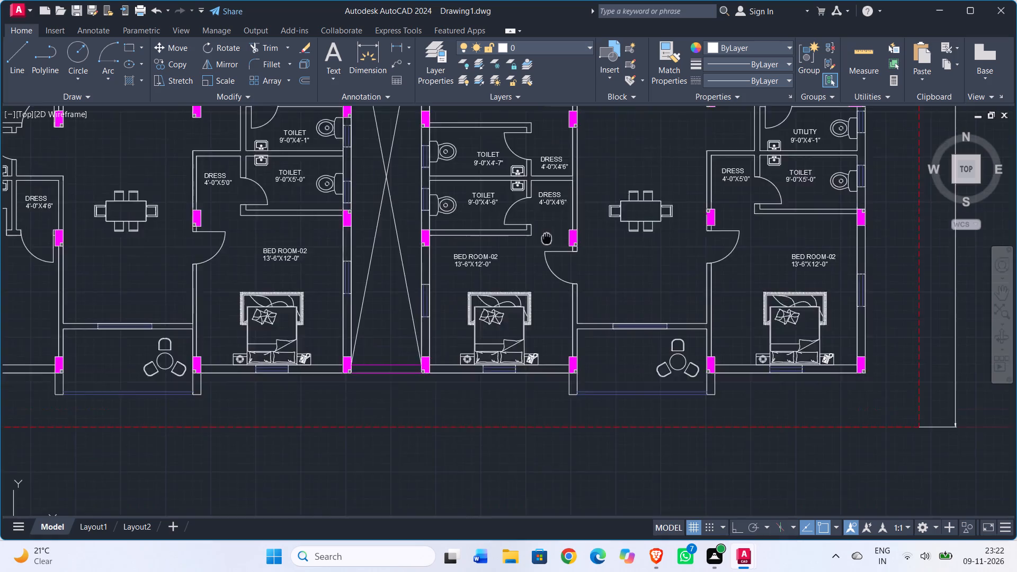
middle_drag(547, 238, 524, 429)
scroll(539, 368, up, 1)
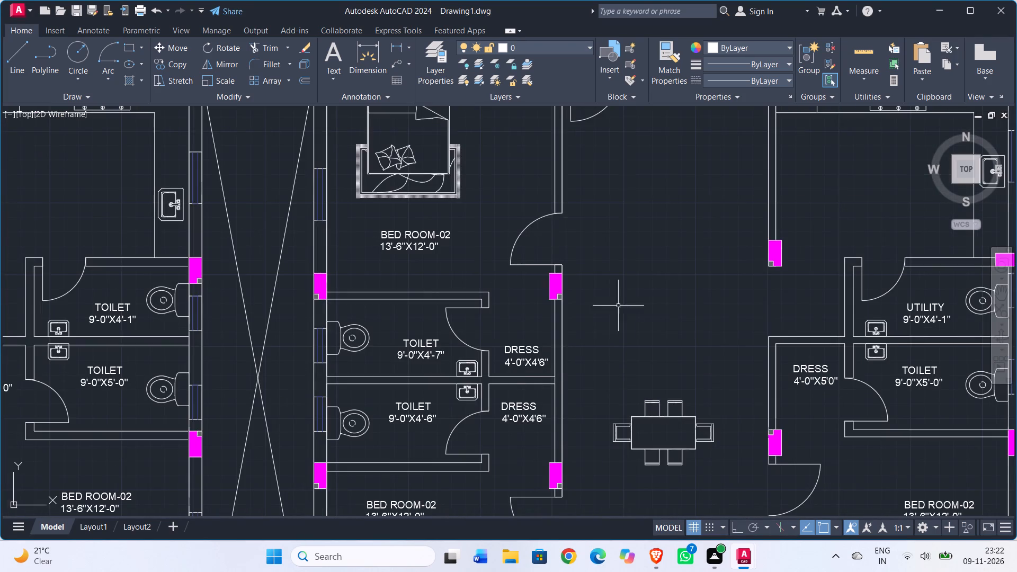
Copy the upper-left flat's BED ROOM-01 label into that flat's balcony, beside the round table and chairs.
scroll(620, 303, down, 2)
middle_drag(620, 303, 604, 434)
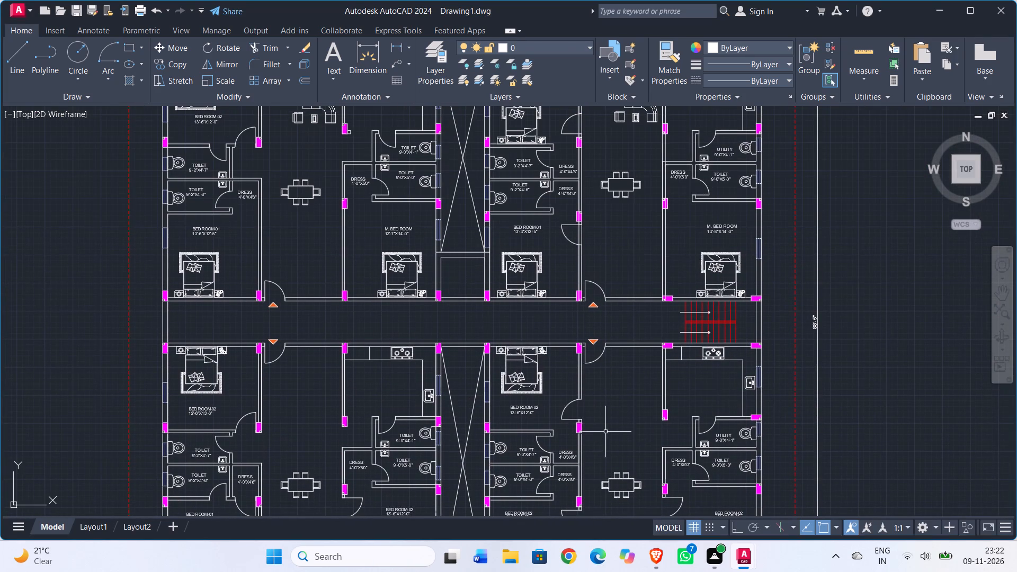
middle_drag(301, 254, 418, 329)
click(331, 307)
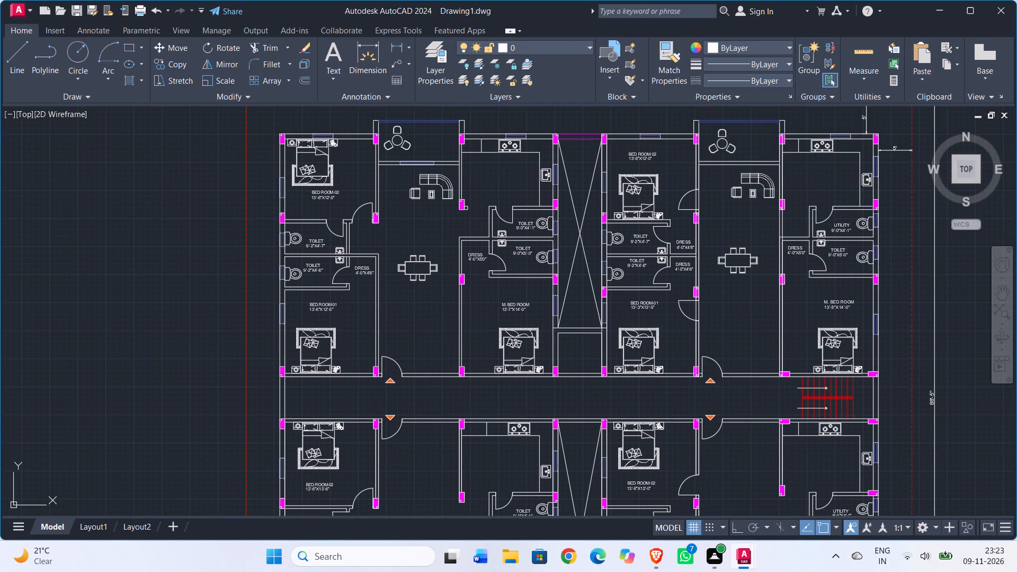
click(181, 65)
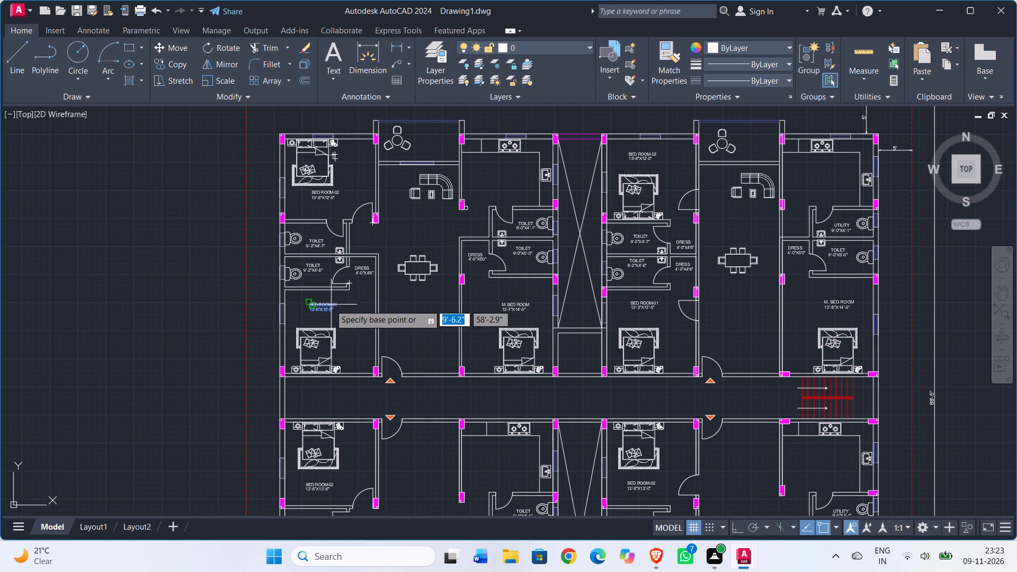
click(329, 304)
scroll(417, 148, up, 2)
click(426, 130)
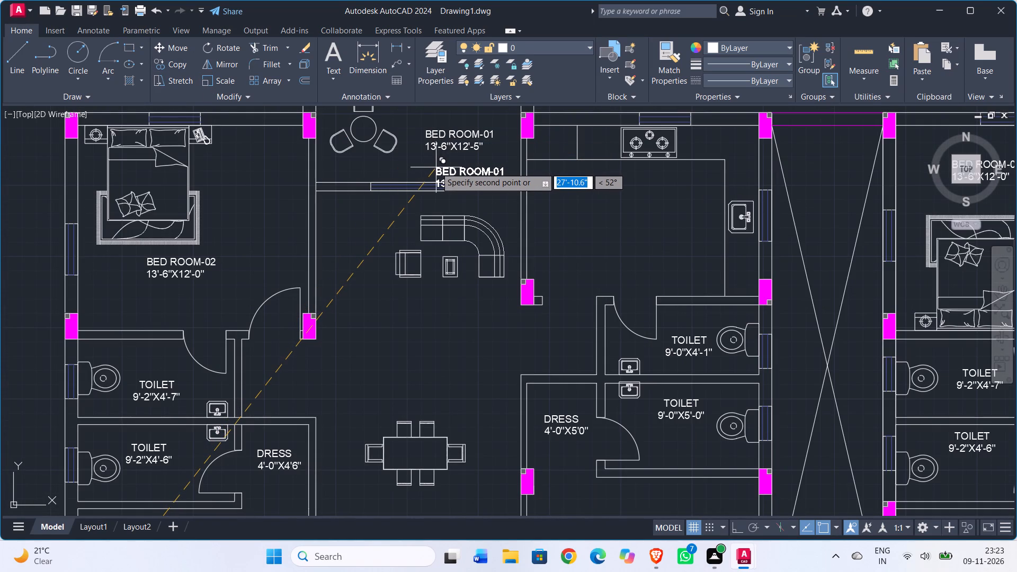
key(Escape)
key(Escape)
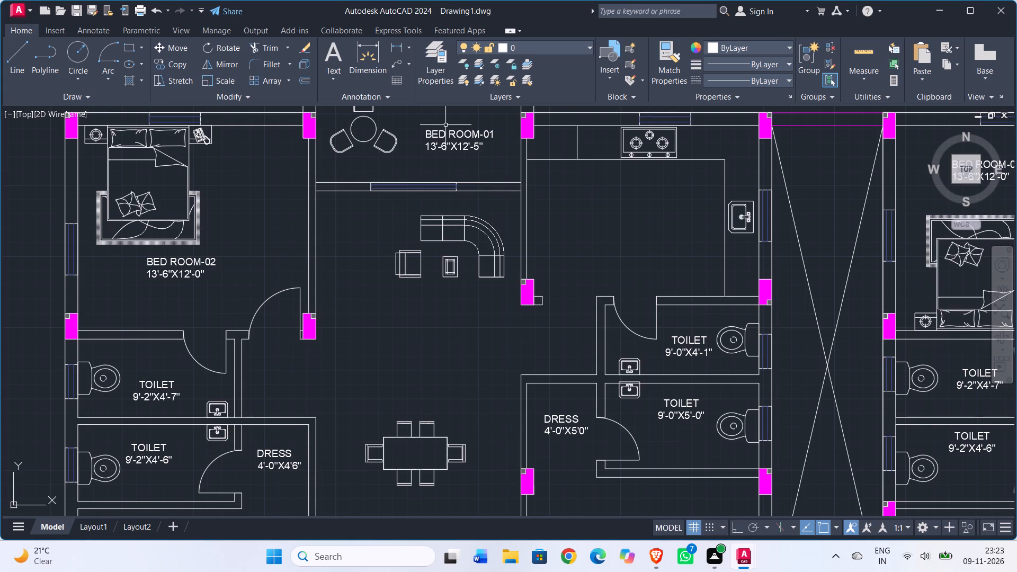
Change the copied label in the upper-left flat's balcony to BALCONY with the size 12'-0"X5'-10".
double_click(451, 131)
scroll(451, 131, up, 1)
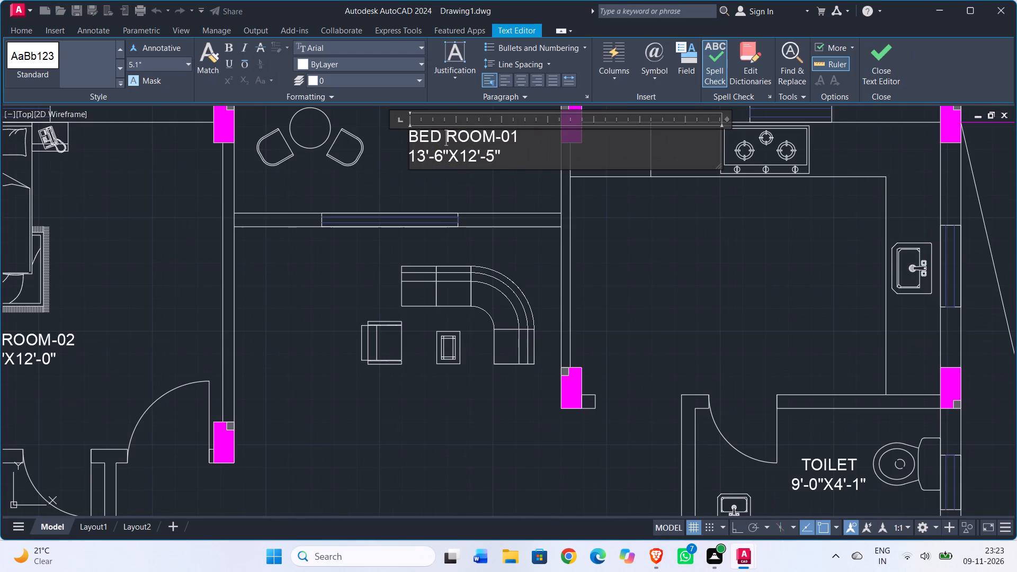
drag(520, 135, 398, 135)
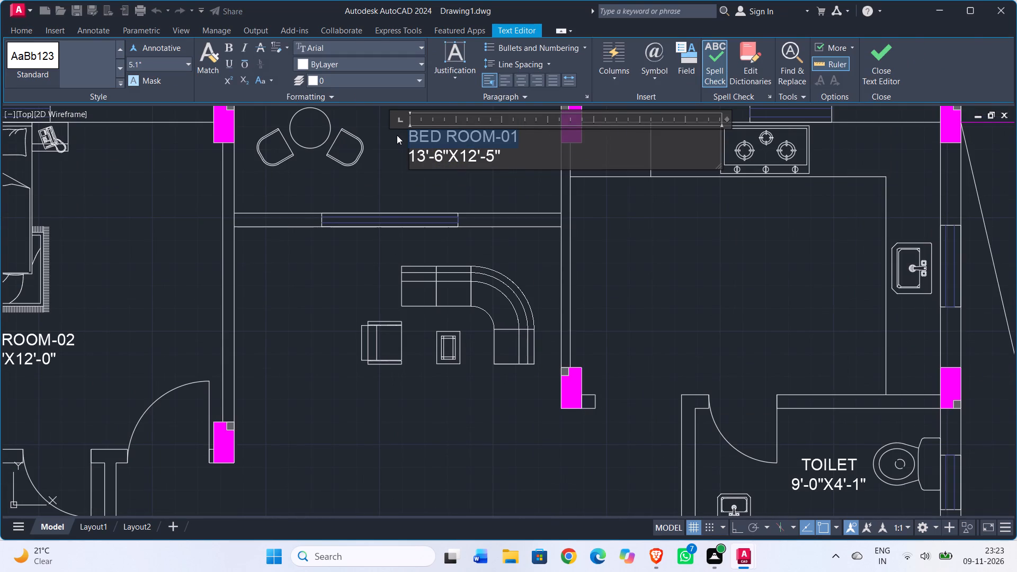
text(BALCONY)
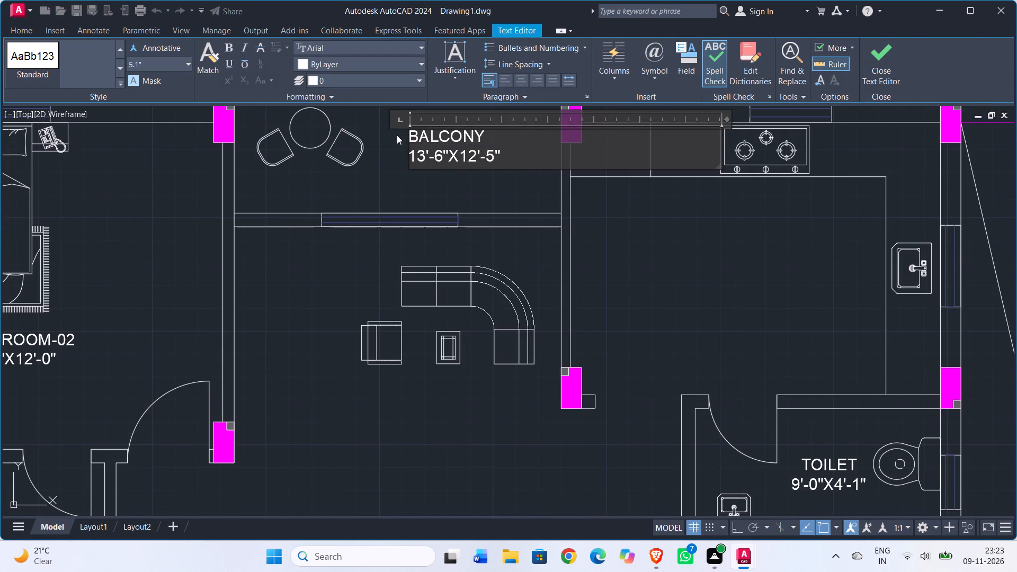
click(422, 155)
key(BackSpace)
key(2)
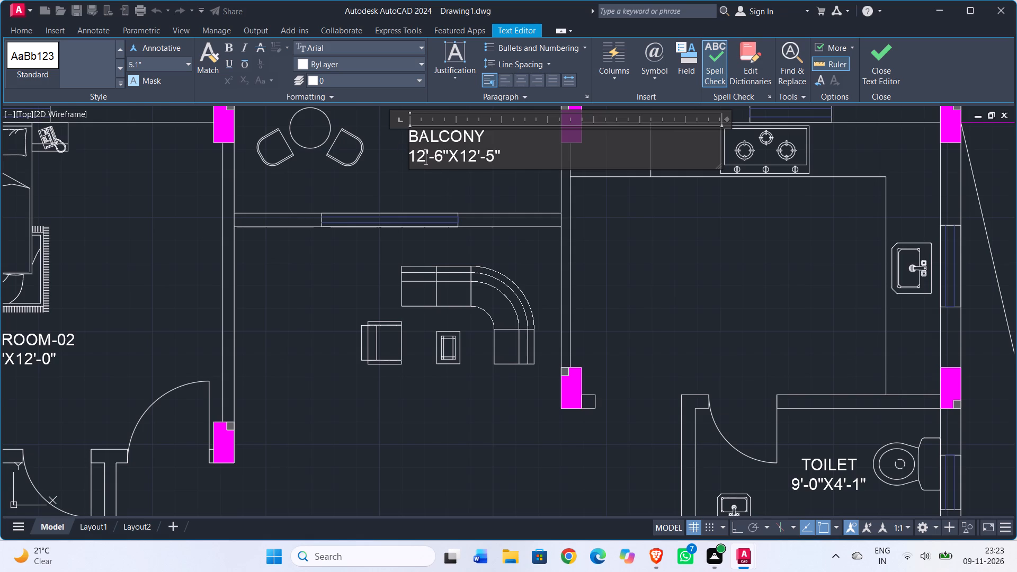
click(444, 159)
key(BackSpace)
key(0)
click(474, 158)
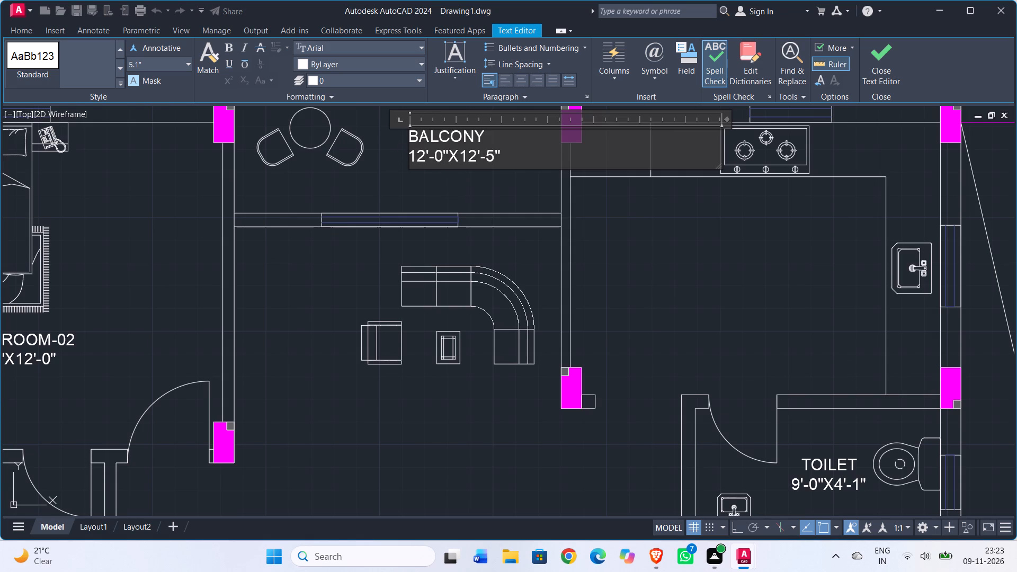
key(BackSpace)
key(BackSpace)
key(5)
click(485, 158)
key(BackSpace)
text(10)
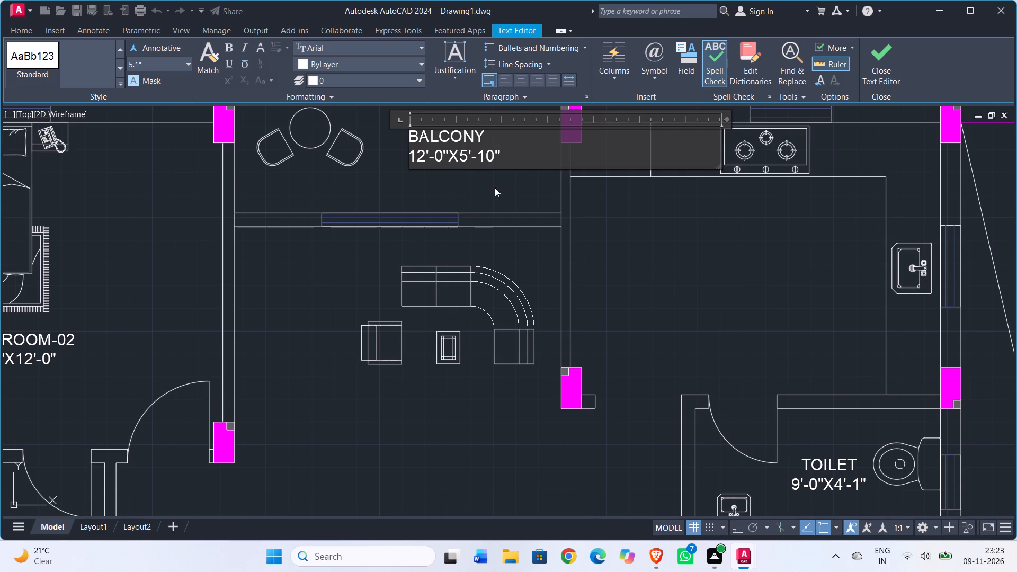
click(495, 187)
Copy the 12'-0"X5'-10" BALCONY label into the upper-right flat's balcony, beside the round table.
click(430, 136)
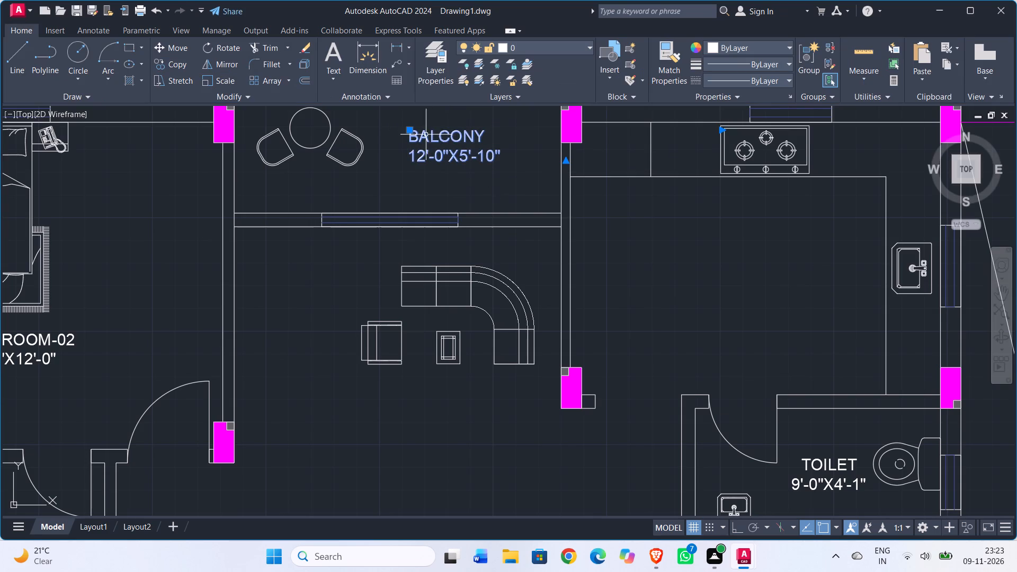
drag(186, 61, 185, 67)
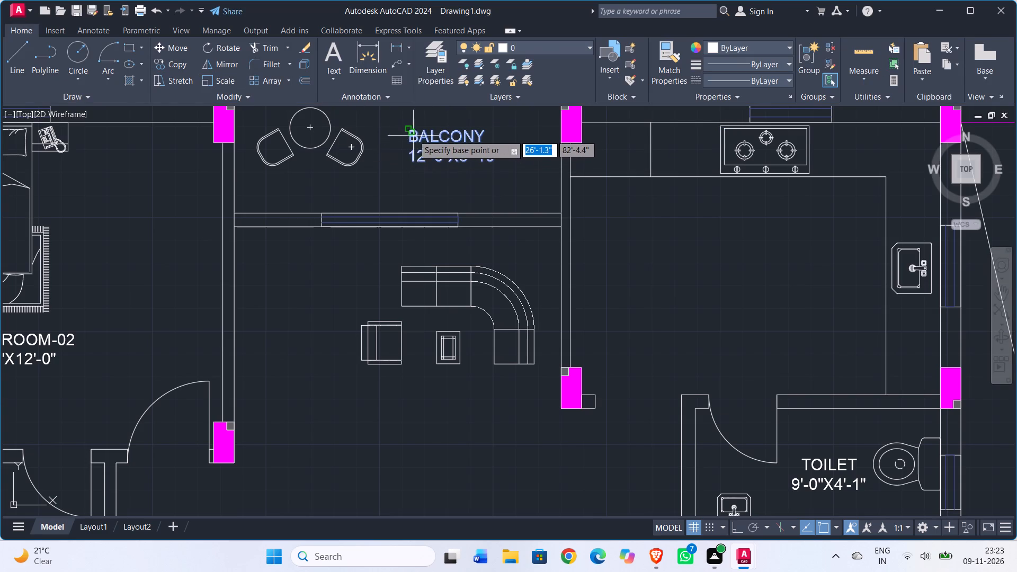
click(409, 131)
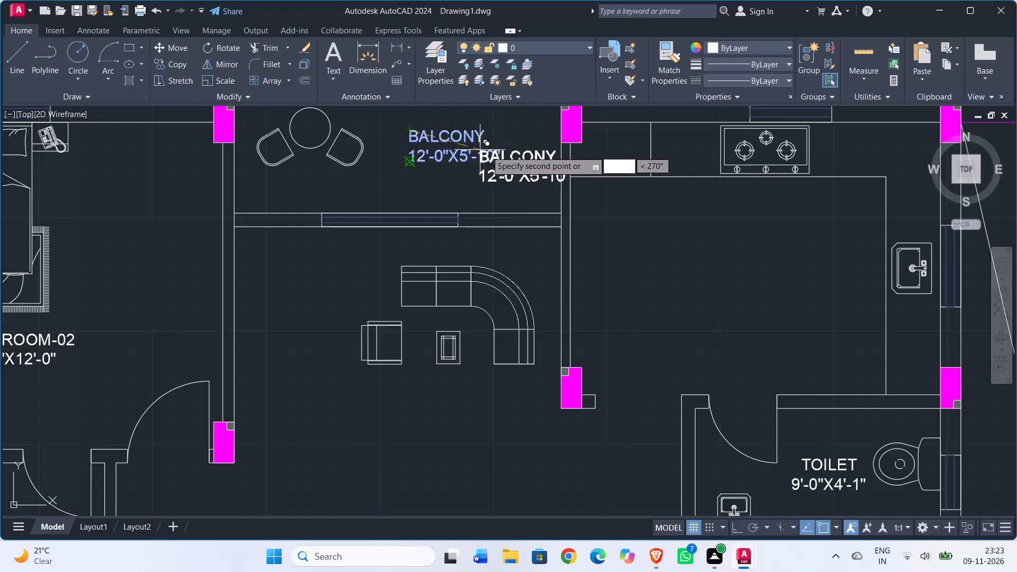
middle_drag(614, 202, 229, 219)
scroll(483, 198, down, 1)
middle_drag(576, 192, 139, 252)
scroll(558, 217, up, 1)
click(574, 226)
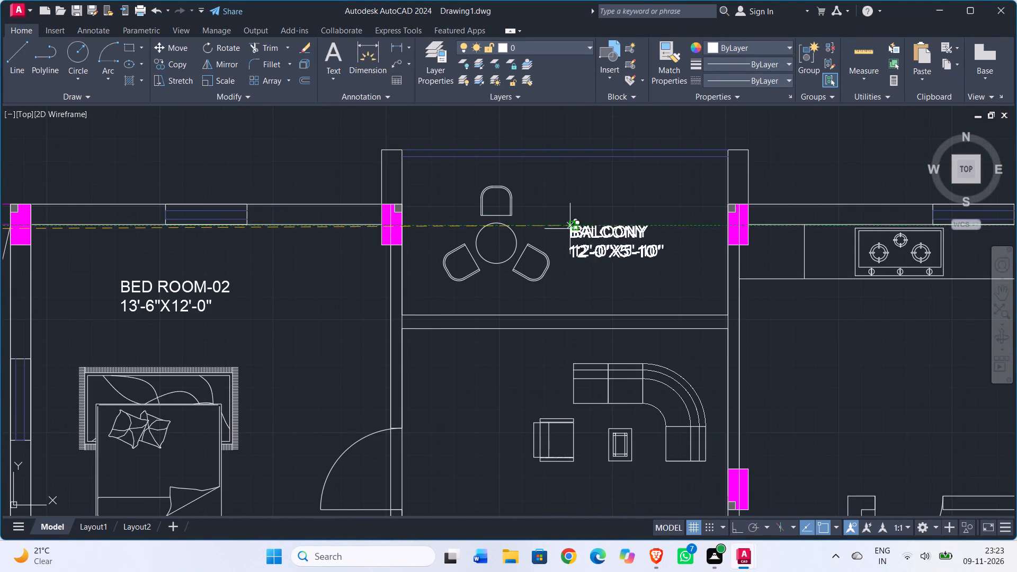
Place further copies of the BALCONY label in the lower-left and lower-right flats' balconies, beside the round tables.
scroll(471, 226, down, 4)
middle_drag(356, 261, 638, 85)
scroll(537, 387, up, 3)
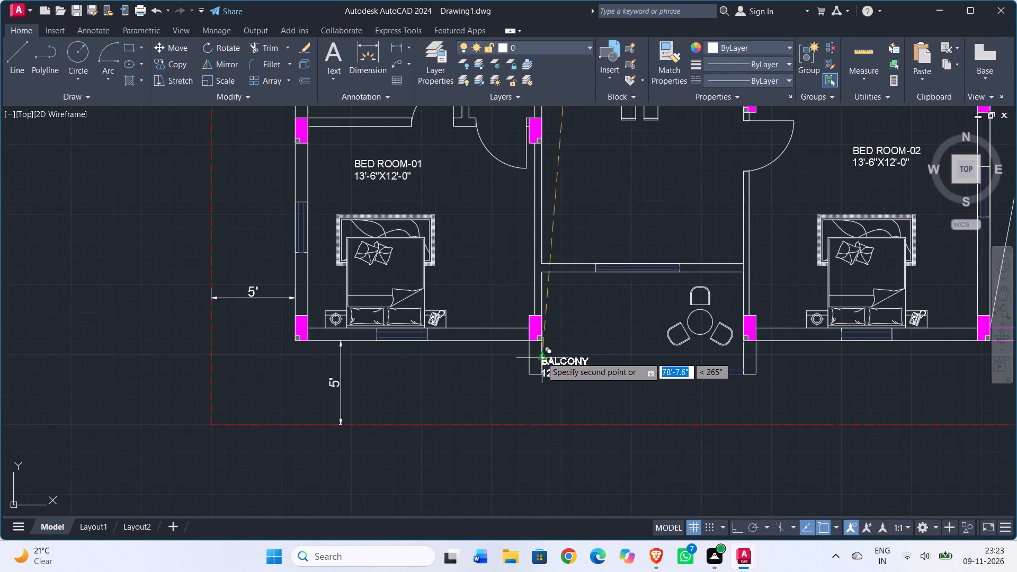
scroll(570, 317, up, 1)
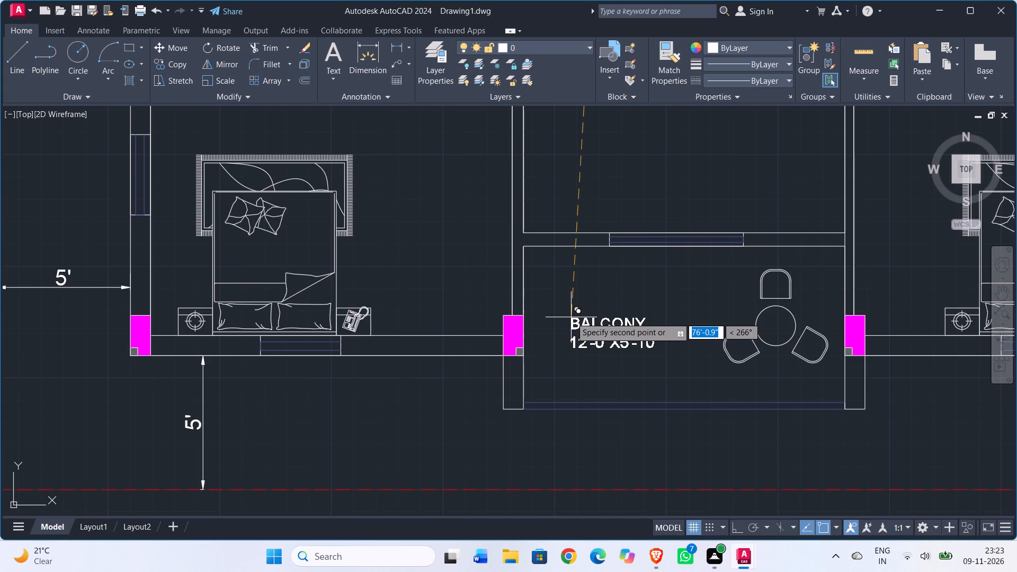
click(584, 312)
scroll(712, 366, down, 1)
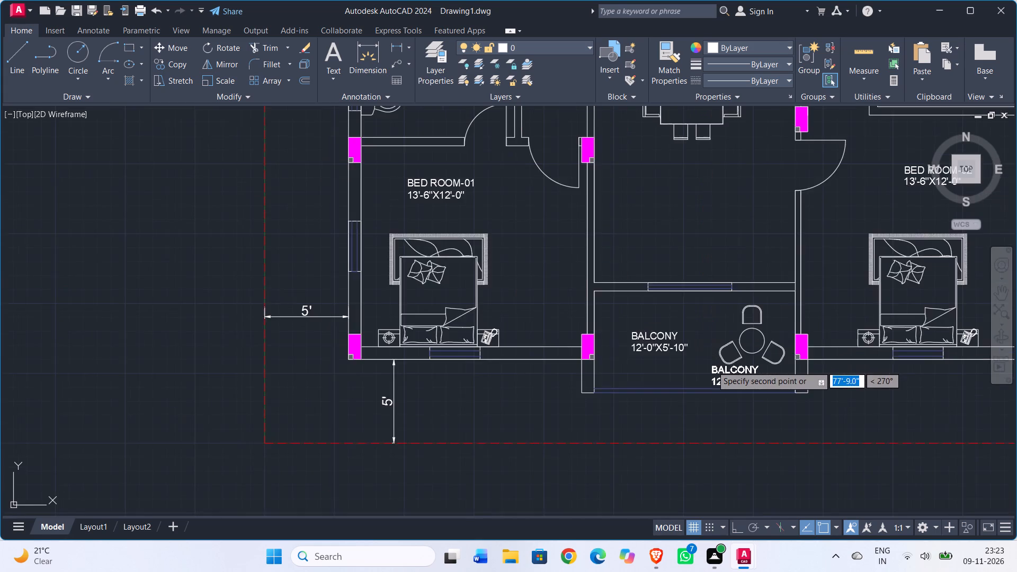
middle_drag(711, 366, 226, 423)
middle_drag(708, 419, 340, 395)
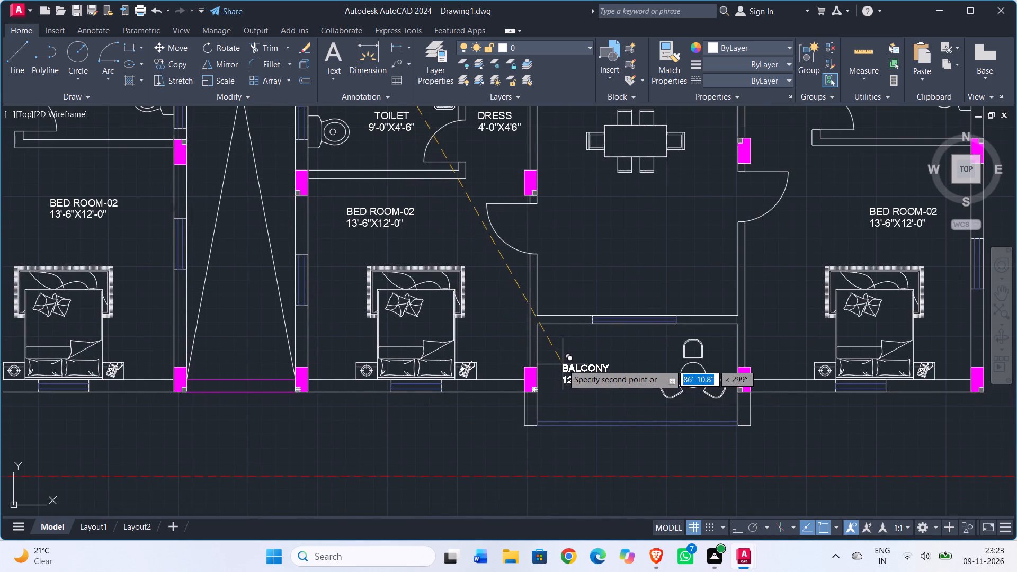
click(564, 364)
key(Escape)
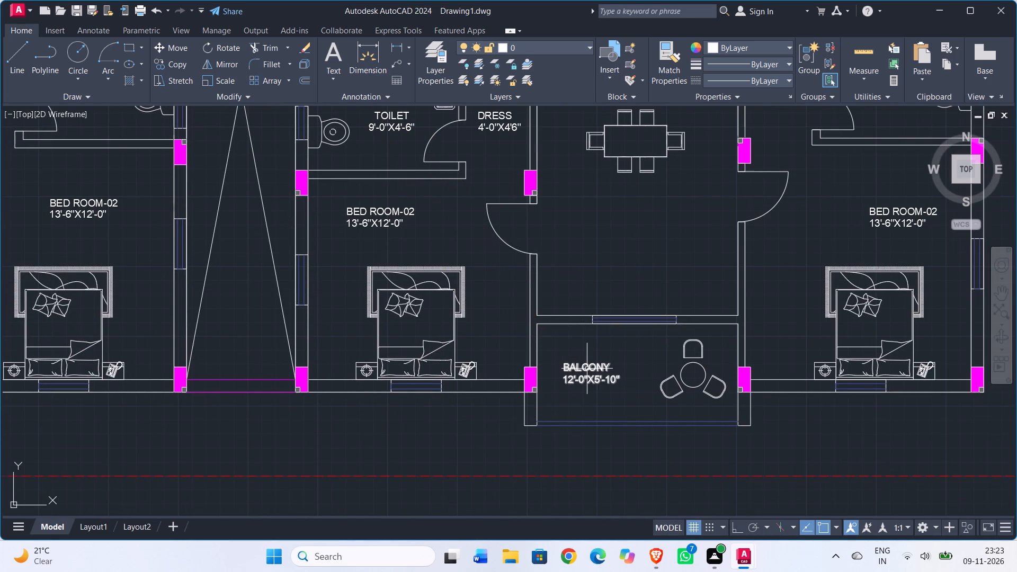
Copy the lower-right flat's BALCONY label onto that flat's dining table.
click(587, 369)
key(c)
key(o)
key(Return)
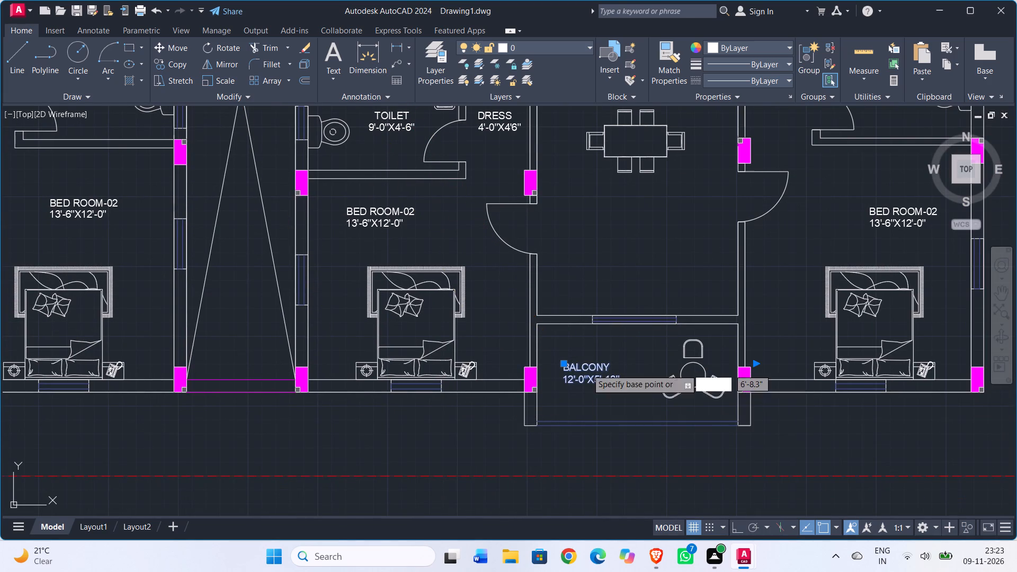
click(588, 370)
scroll(619, 147, up, 1)
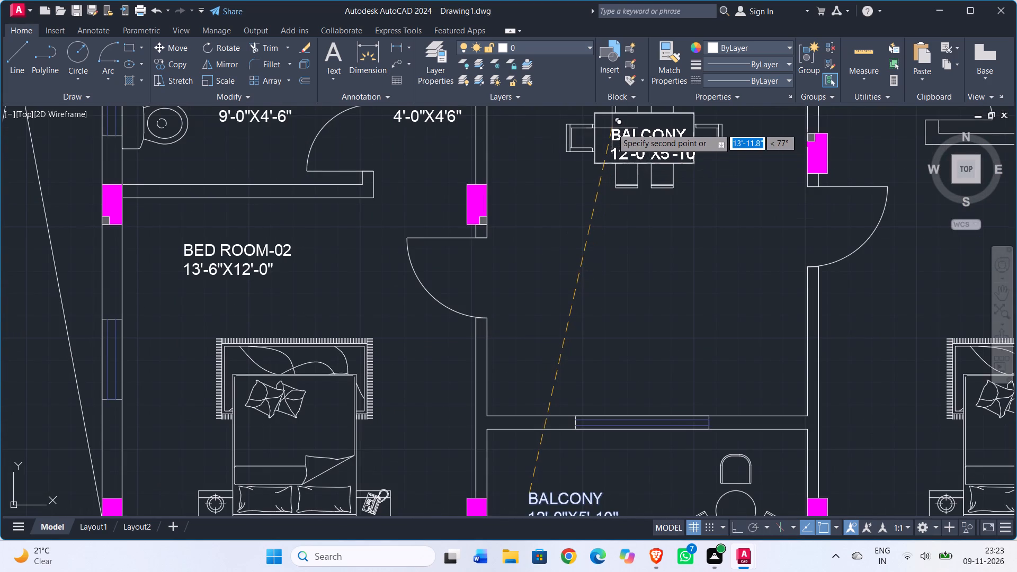
click(609, 126)
key(Escape)
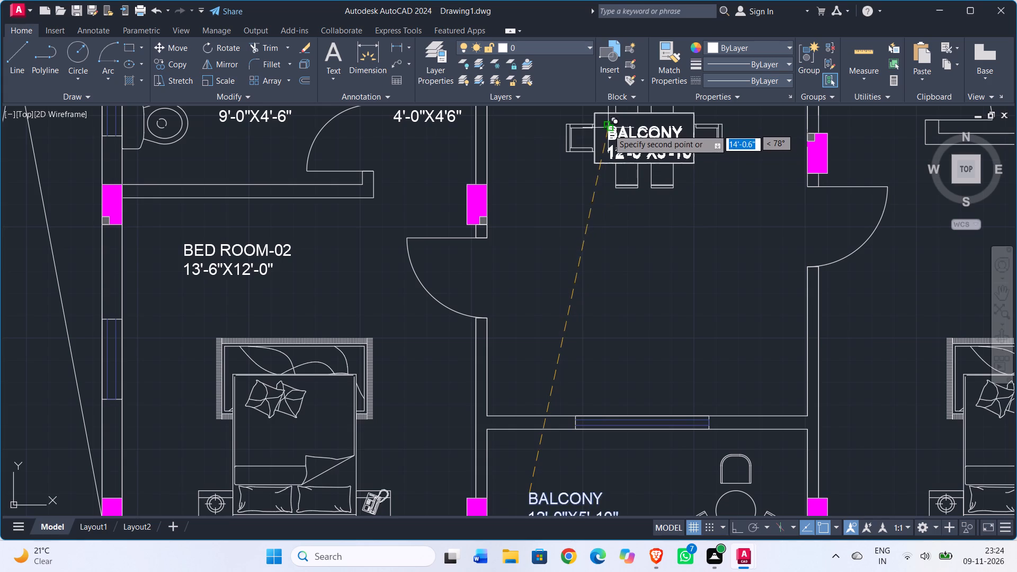
Change the copied label on the lower-right flat's dining table to DINING with the size 12'-0"X19'-6".
double_click(640, 134)
scroll(634, 140, up, 2)
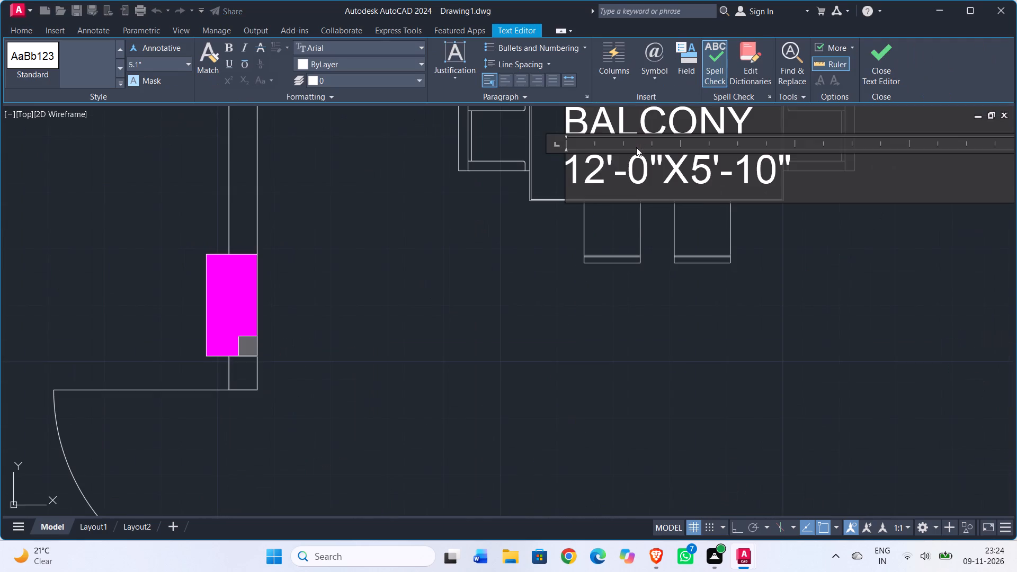
middle_drag(636, 147, 626, 276)
drag(744, 255, 550, 263)
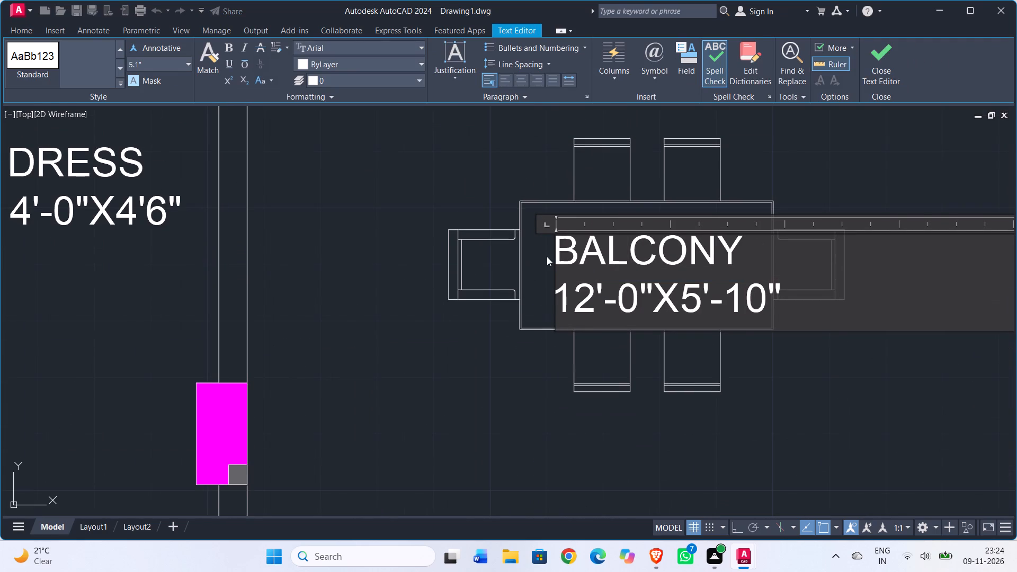
text(DINING)
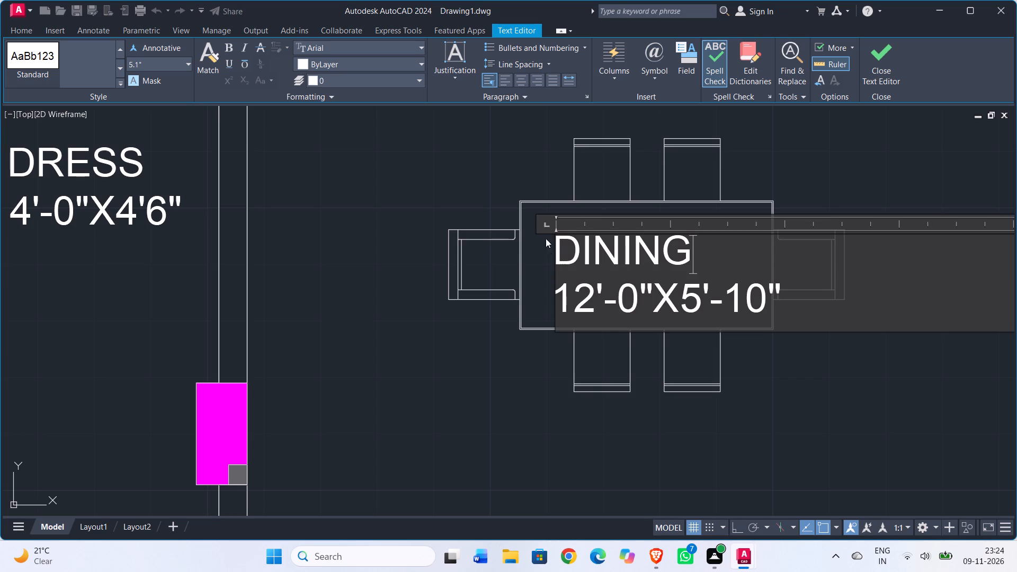
click(594, 307)
click(698, 300)
key(BackSpace)
text(19)
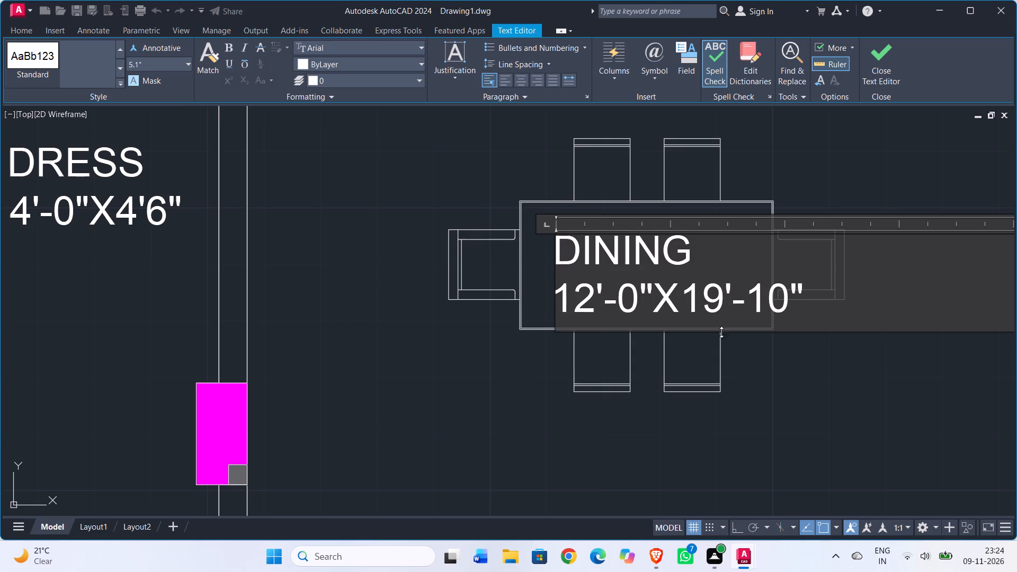
click(789, 299)
key(BackSpace)
key(BackSpace)
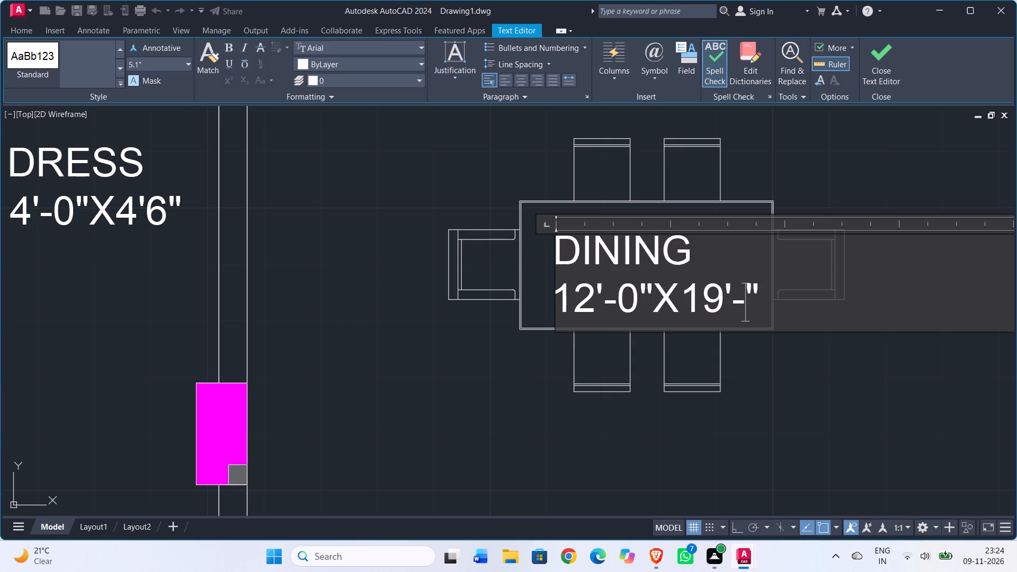
key(6)
click(770, 363)
Indent the word DINING by three spaces so it sits centred above its size line.
scroll(770, 363, down, 1)
click(683, 299)
double_click(683, 298)
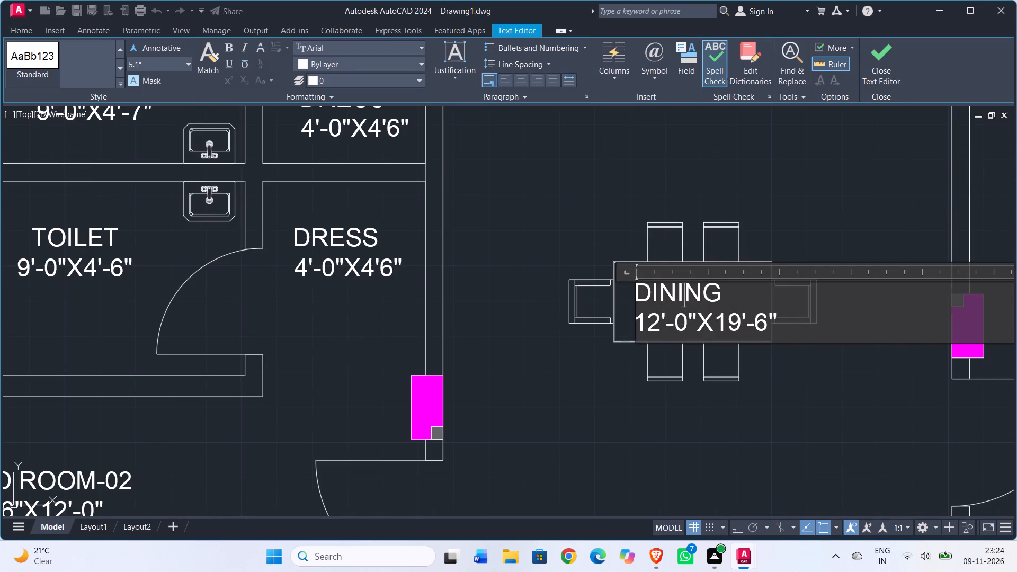
click(640, 302)
key(space)
key(space)
key(space)
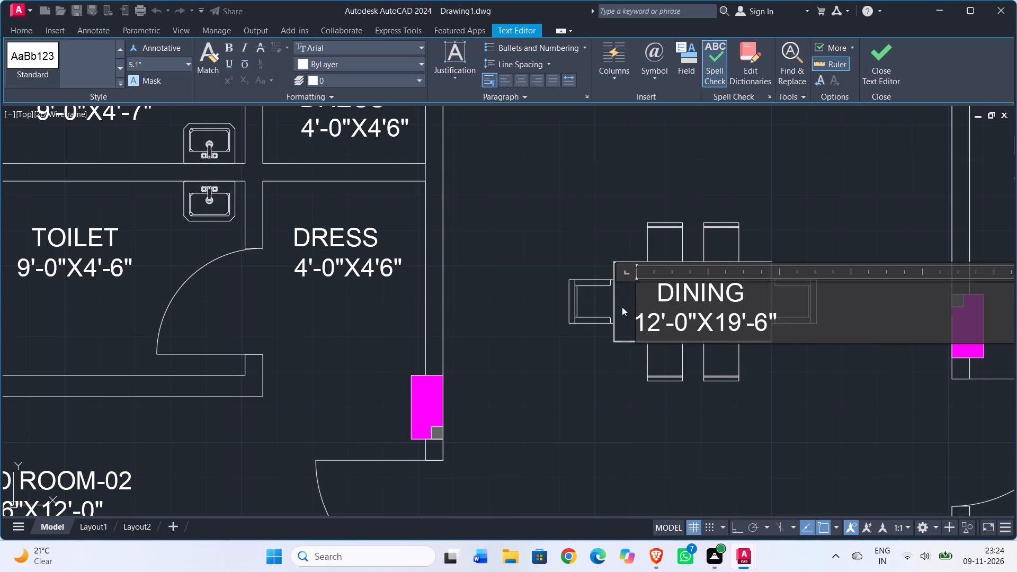
click(618, 306)
Move the DINING label slightly so it sits centred on the lower-right flat's dining table.
click(674, 298)
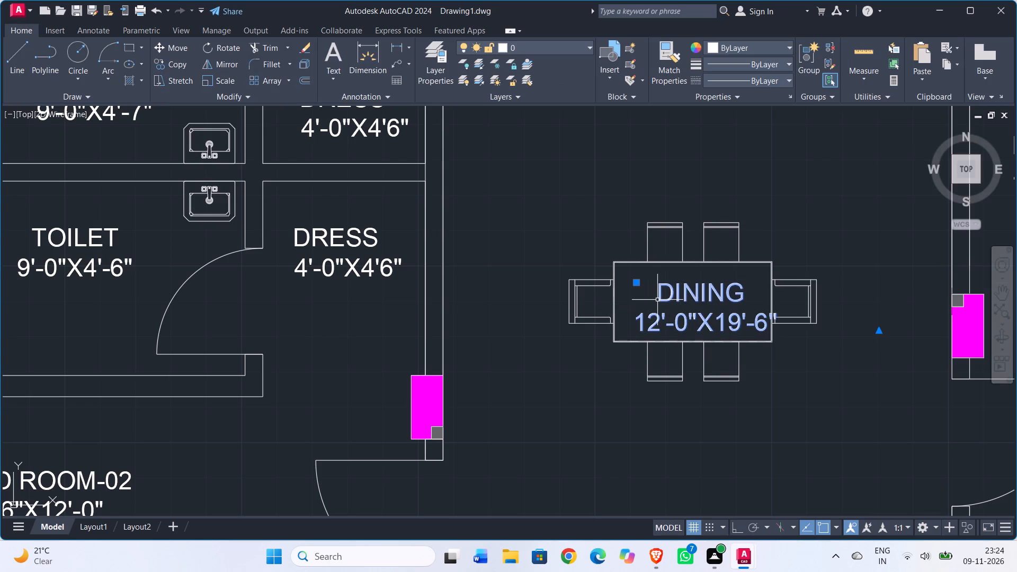
key(m)
key(Return)
click(702, 296)
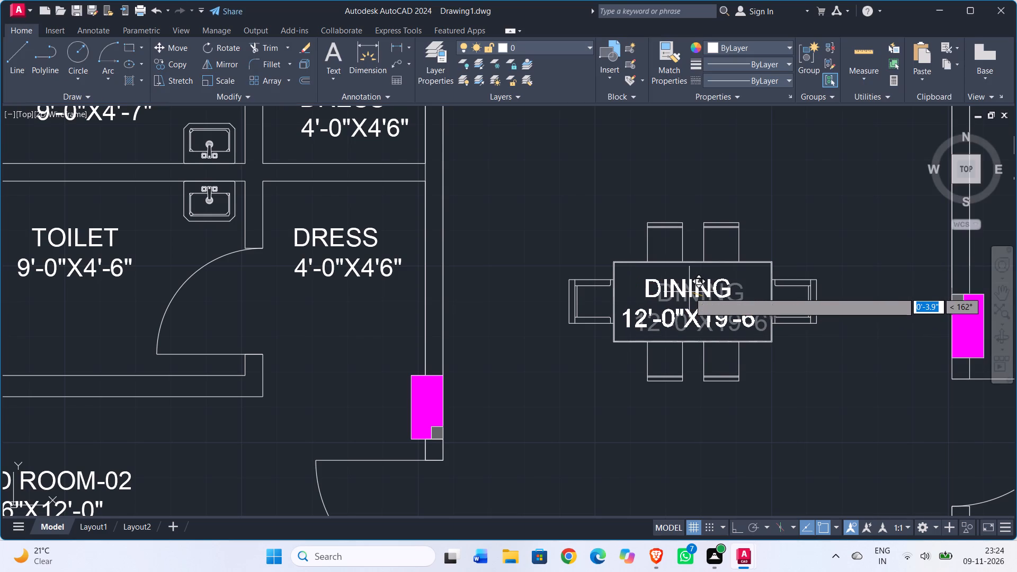
click(689, 292)
Copy the DINING label from the lower-right flat onto the lower-left flat's dining table.
click(684, 290)
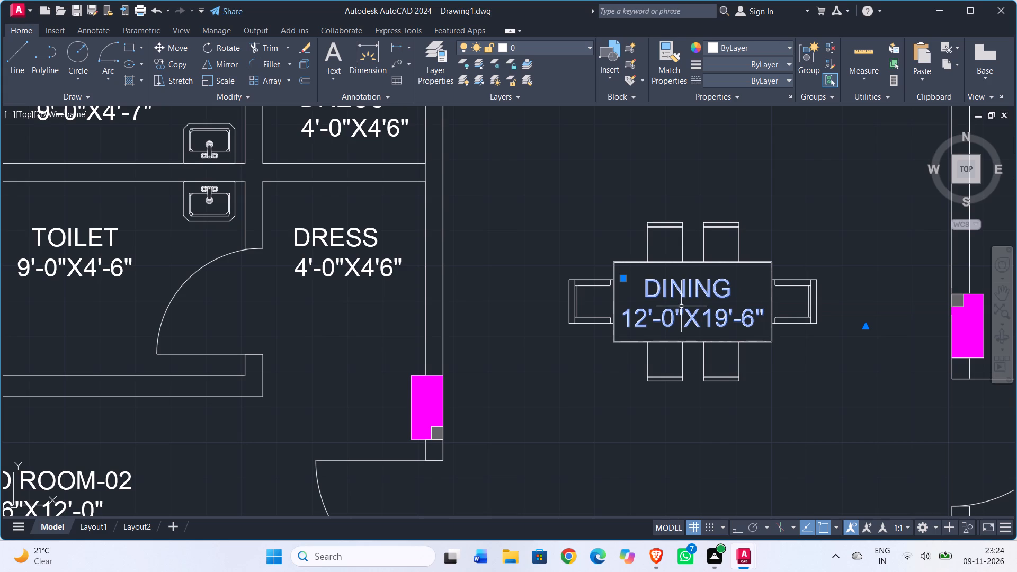
click(178, 60)
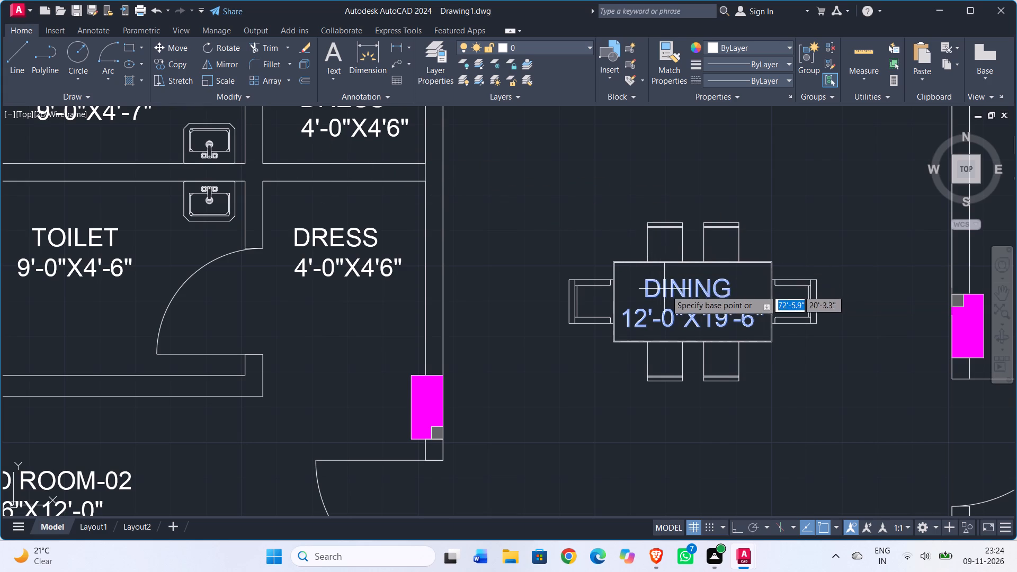
drag(673, 289, 666, 288)
scroll(358, 275, down, 2)
middle_drag(357, 276, 760, 280)
middle_drag(228, 314, 498, 318)
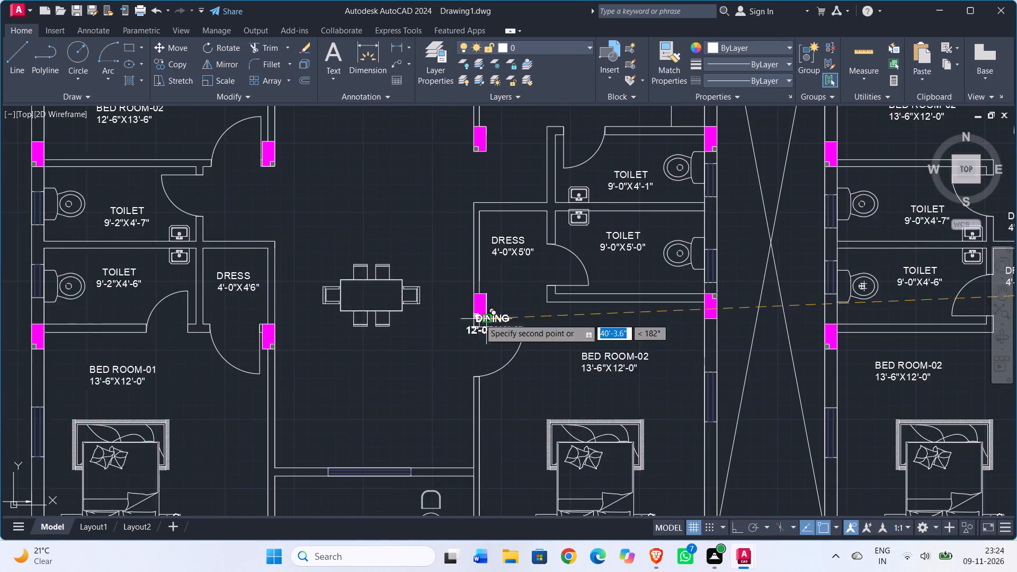
scroll(376, 298, up, 3)
click(346, 276)
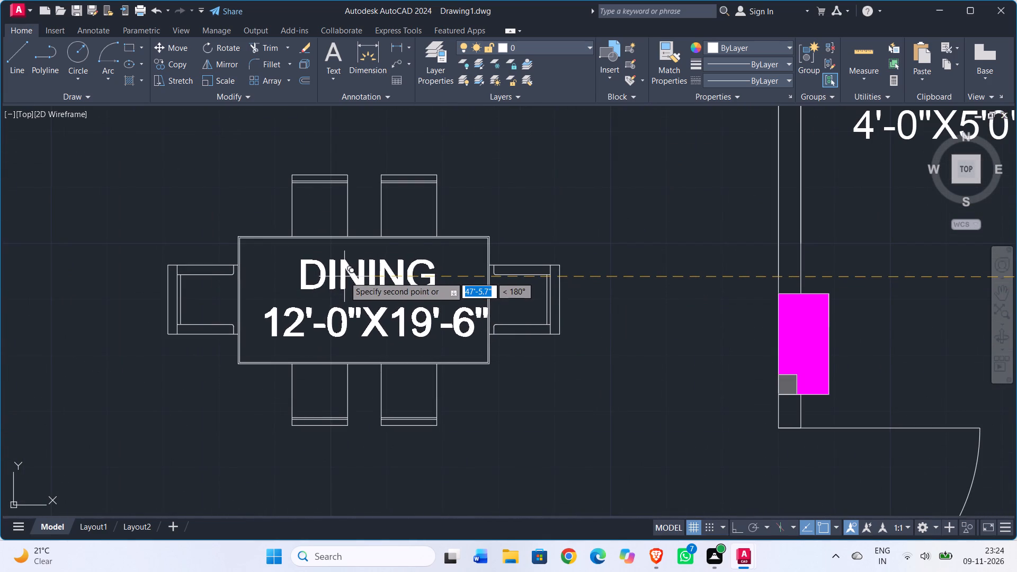
Place further copies of the DINING label on the dining tables of the upper-left and upper-right flats.
scroll(469, 209, down, 5)
middle_drag(472, 171, 439, 464)
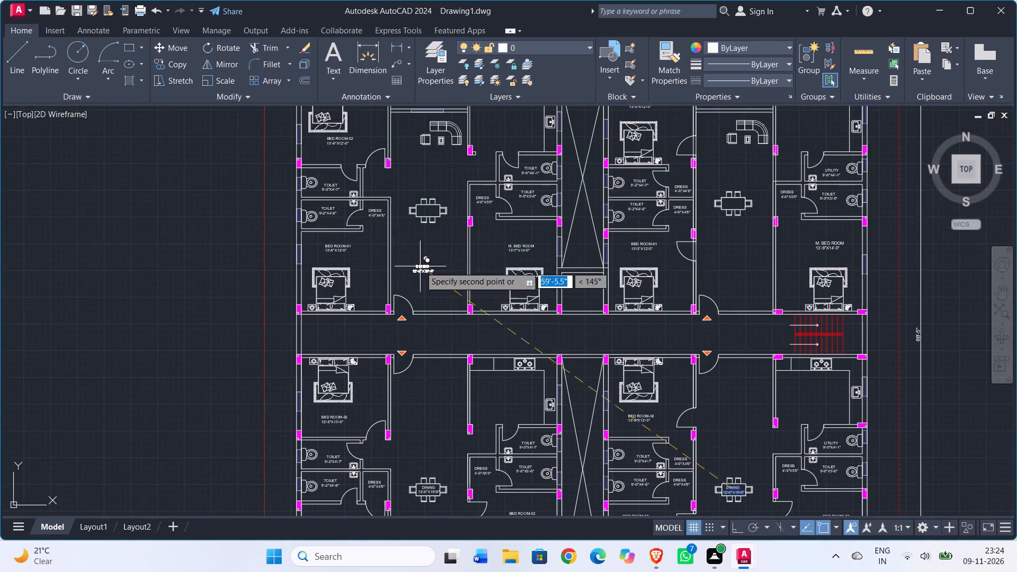
scroll(418, 215, up, 4)
click(424, 196)
scroll(543, 266, down, 3)
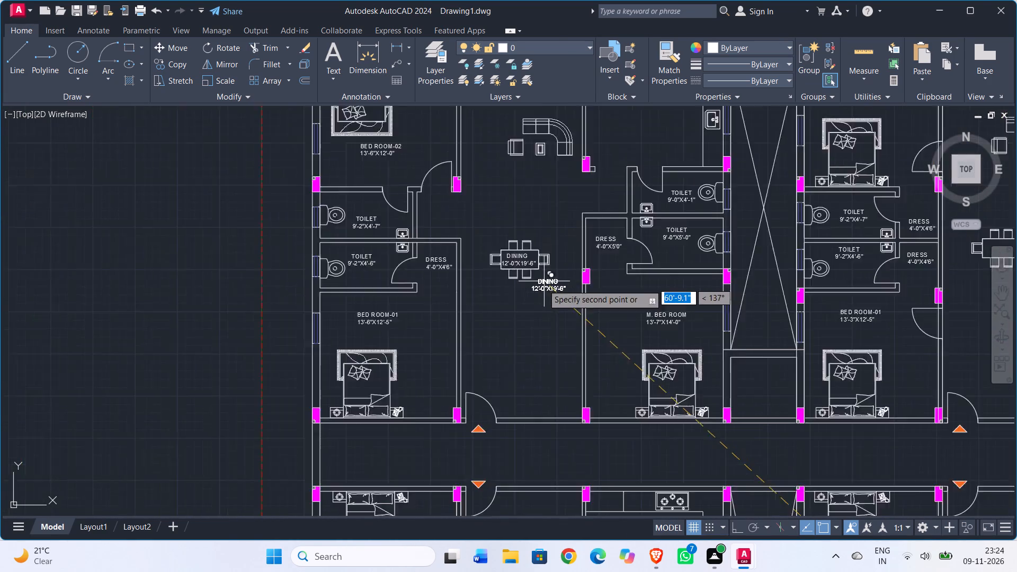
scroll(543, 284, down, 1)
middle_drag(538, 294, 215, 269)
scroll(529, 229, up, 3)
scroll(450, 255, up, 1)
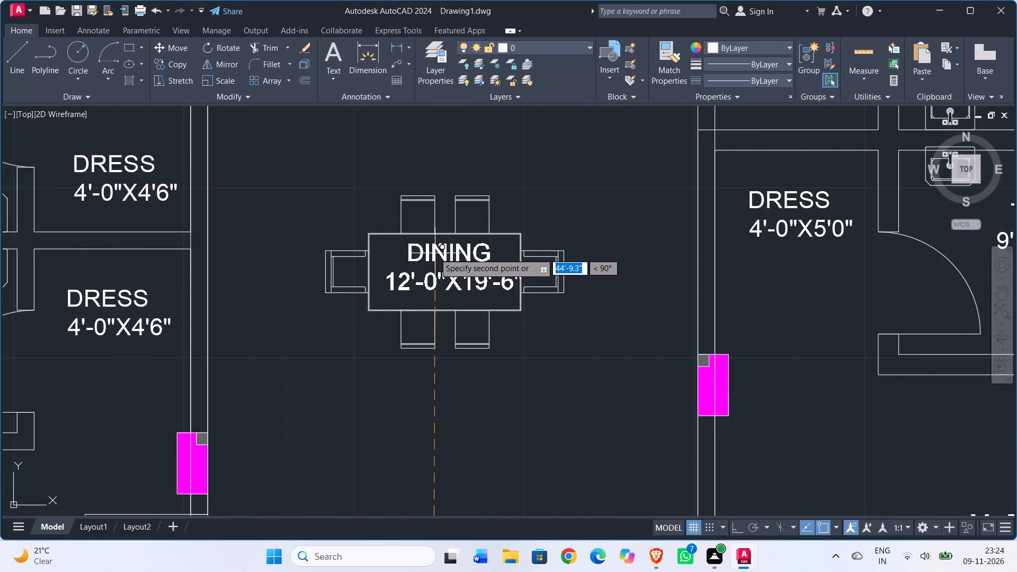
click(433, 254)
Place one more copy of the DINING label below the armchair in the upper-left flat's living area.
scroll(519, 373, down, 3)
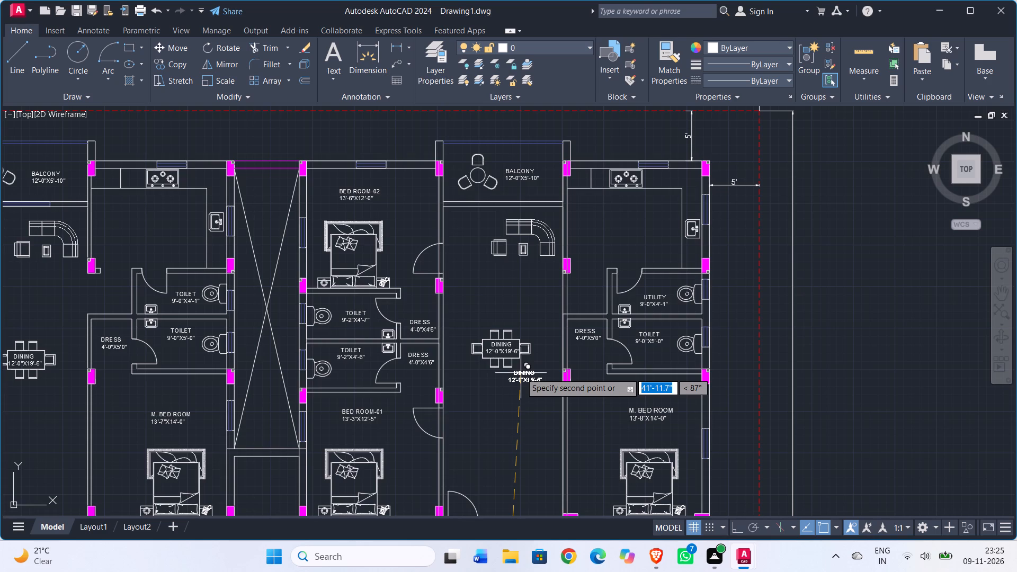
middle_drag(130, 225, 464, 232)
scroll(349, 272, up, 2)
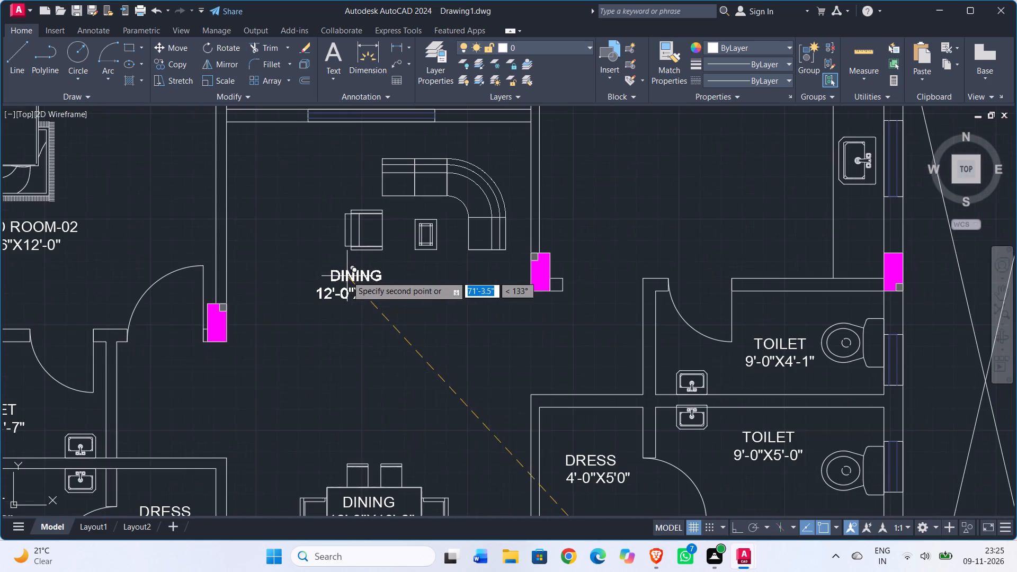
click(349, 272)
key(Escape)
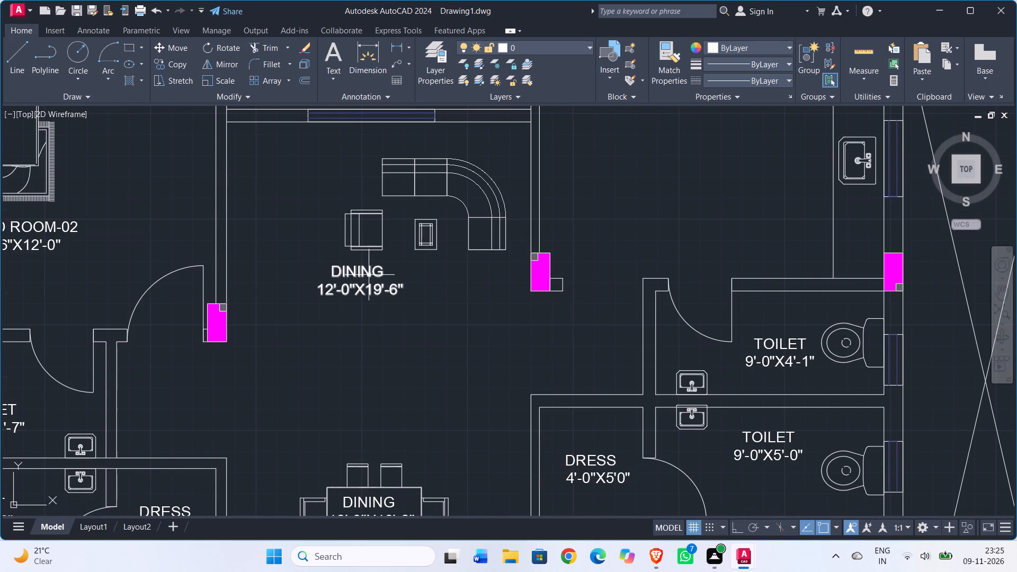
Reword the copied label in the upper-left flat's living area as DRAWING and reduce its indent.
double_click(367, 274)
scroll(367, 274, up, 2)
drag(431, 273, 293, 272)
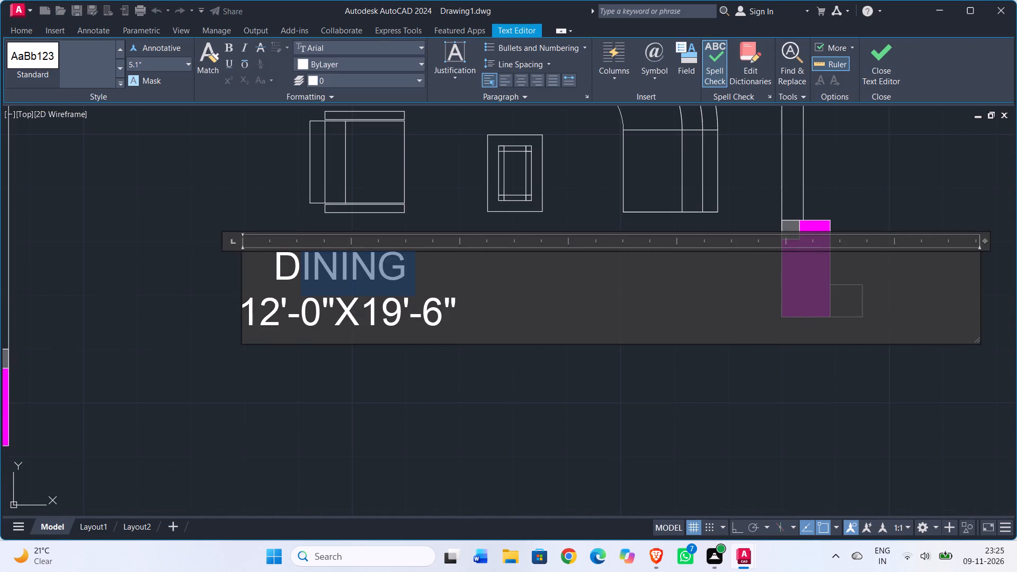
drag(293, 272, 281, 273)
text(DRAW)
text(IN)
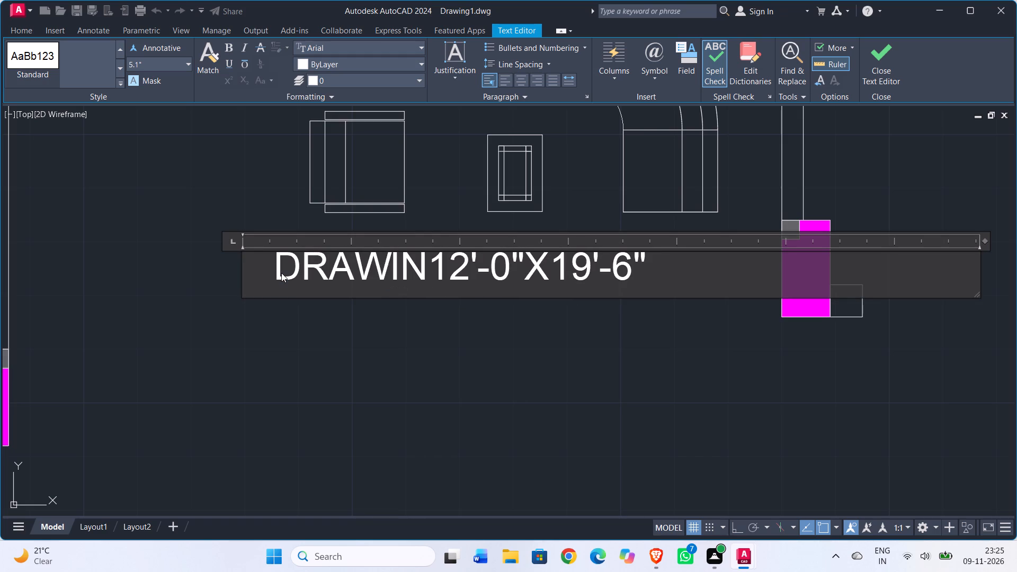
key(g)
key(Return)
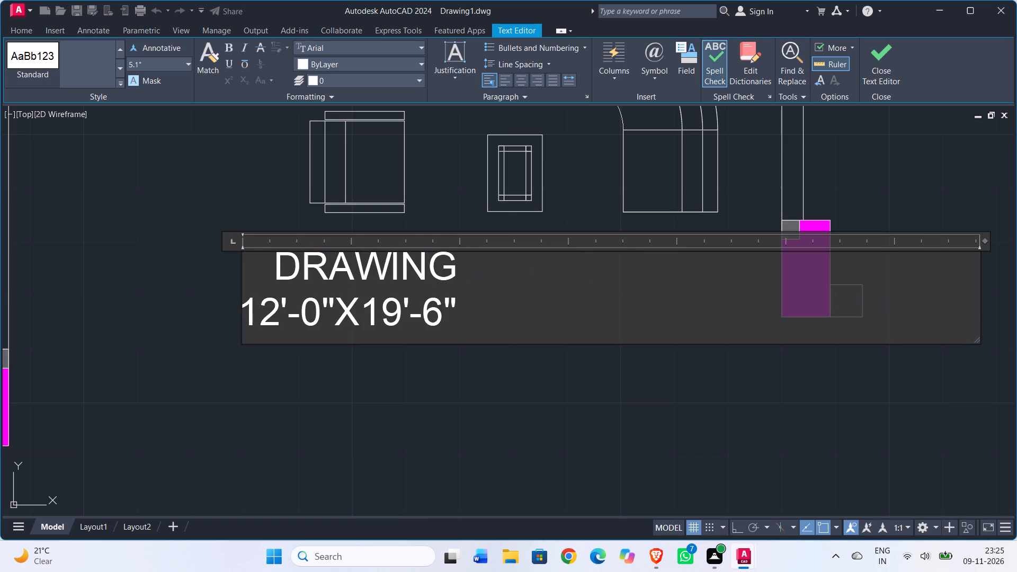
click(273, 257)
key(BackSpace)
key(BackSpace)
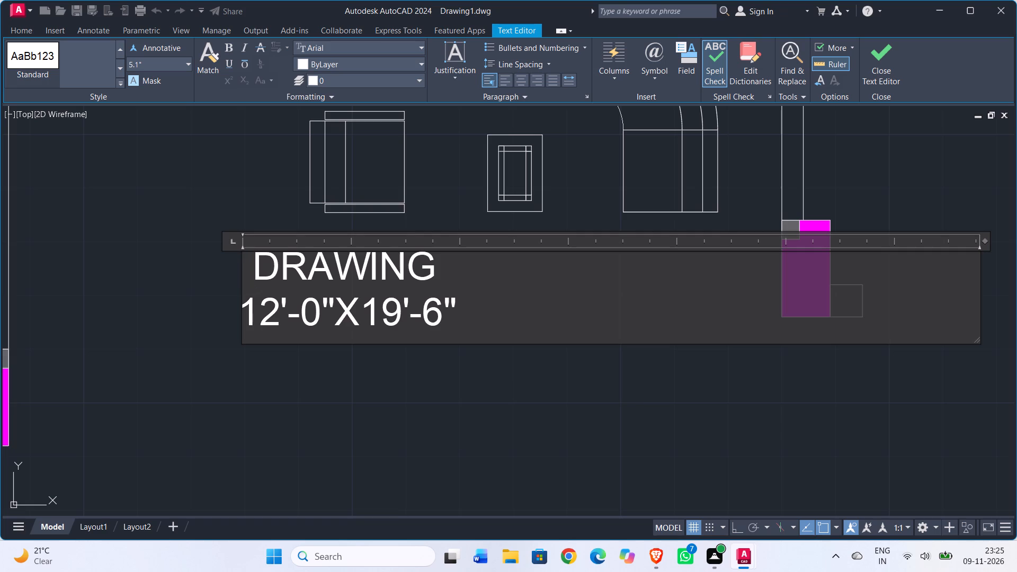
Replace the label's word with LIVING and indent it so it sits centred above the size line.
drag(451, 272, 258, 272)
text(LIVING)
key(Return)
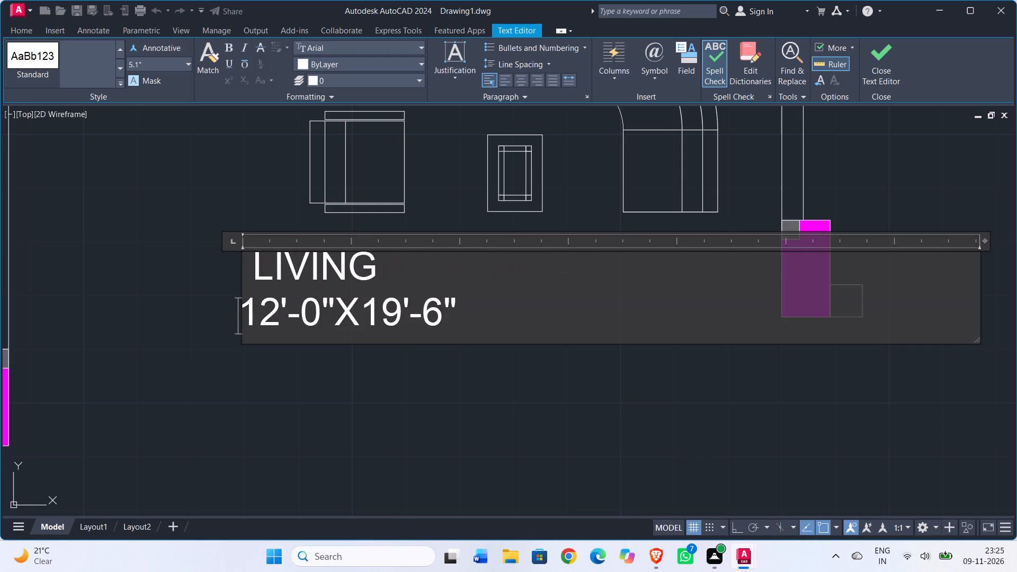
click(246, 269)
key(space)
key(space)
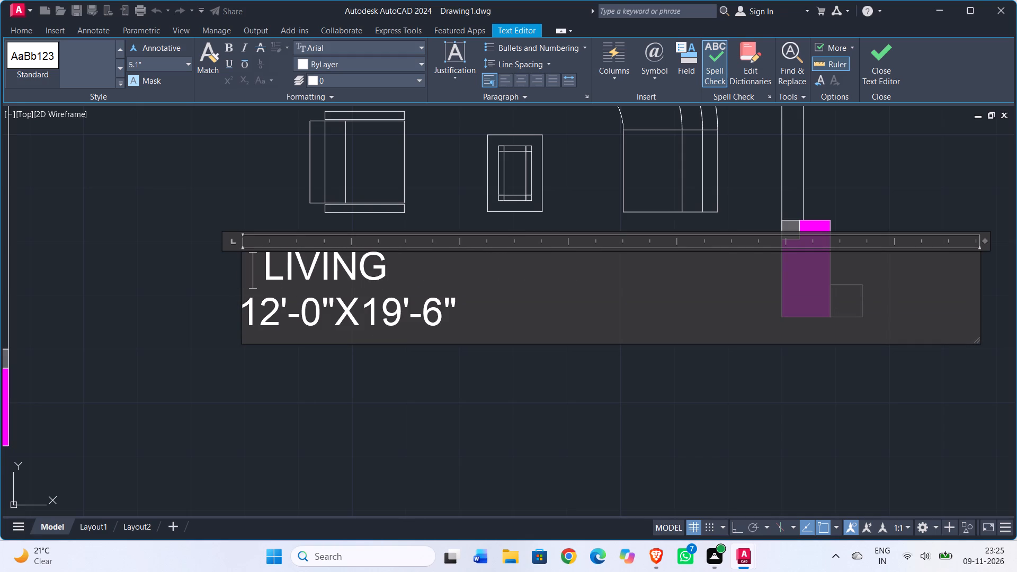
key(space)
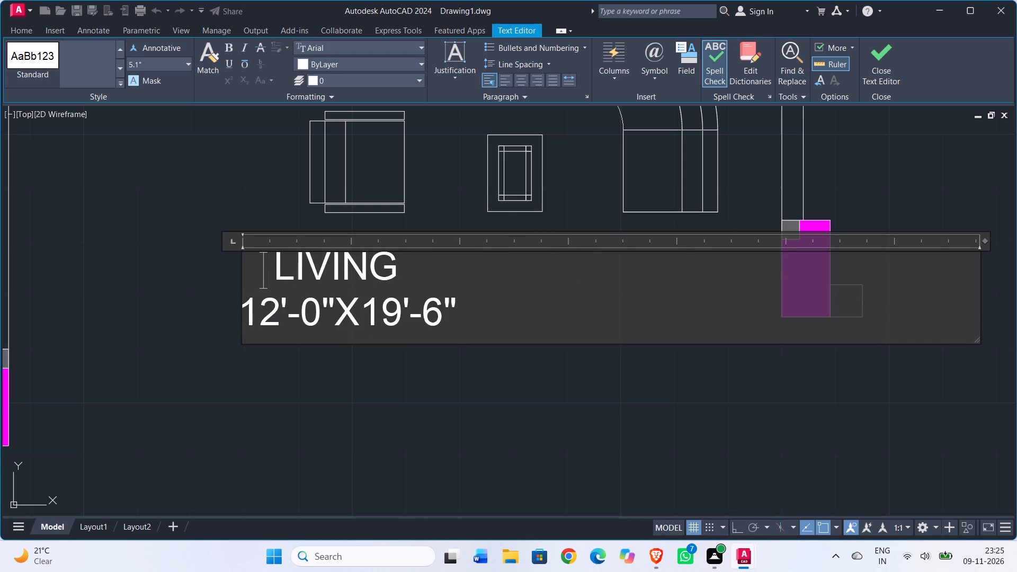
Set the LIVING label's size line to 12'-0"X7'-2" and finish the text edit.
click(401, 320)
key(BackSpace)
key(BackSpace)
key(7)
click(427, 322)
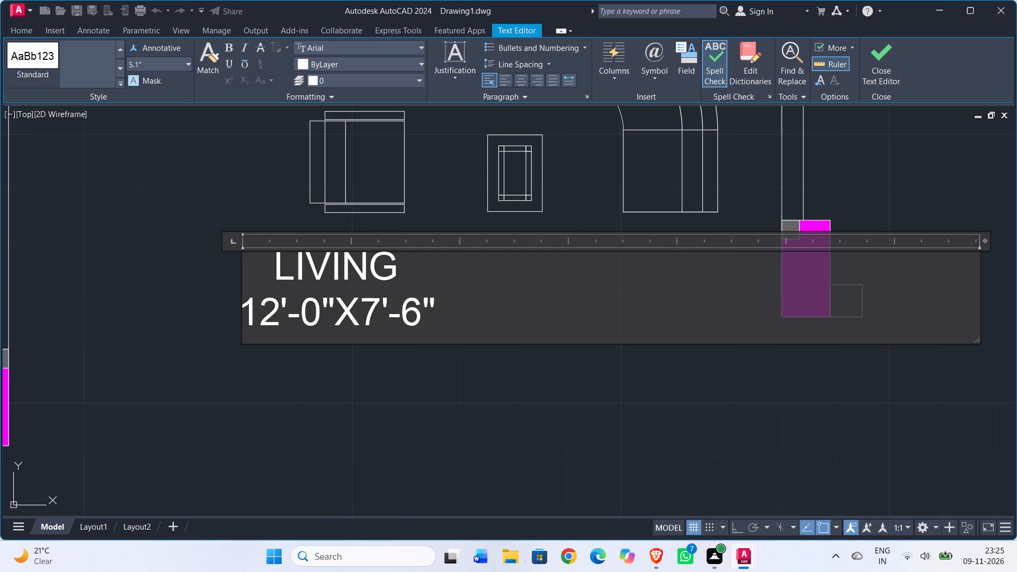
key(BackSpace)
key(2)
click(413, 389)
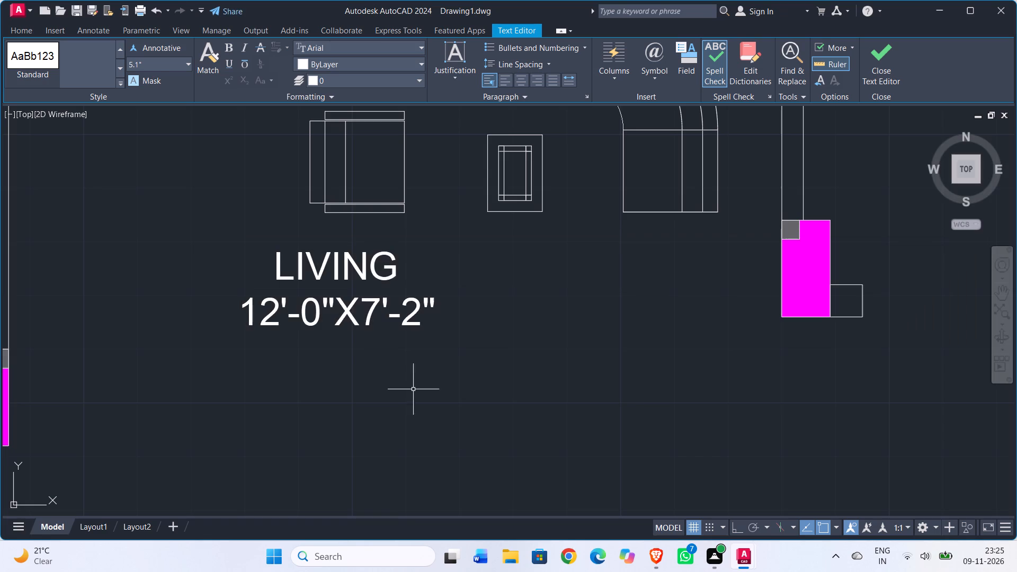
Copy the LIVING label to the upper-right flat's living area, just below the armchair.
click(343, 257)
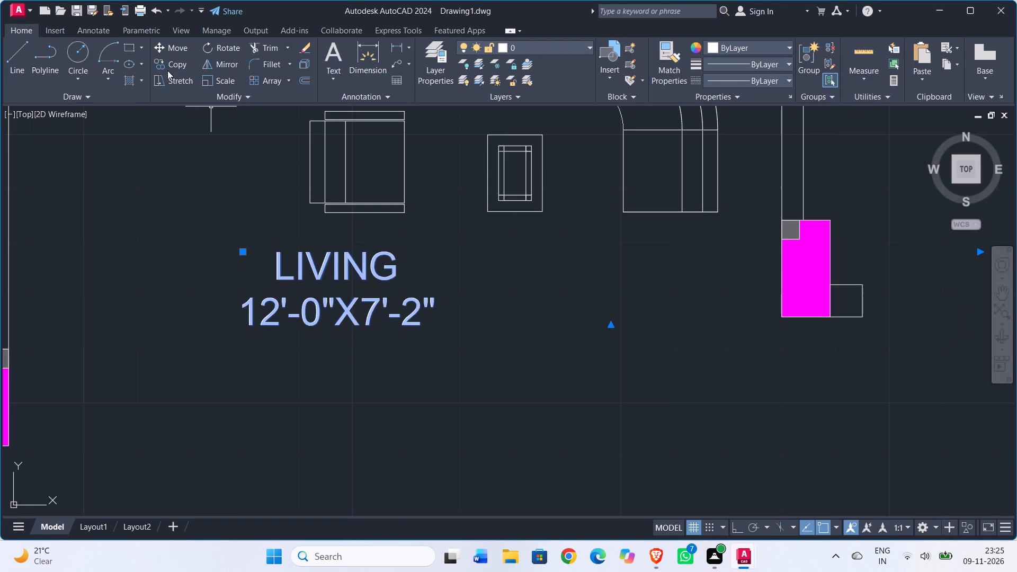
click(167, 64)
drag(327, 259, 355, 273)
scroll(552, 359, down, 6)
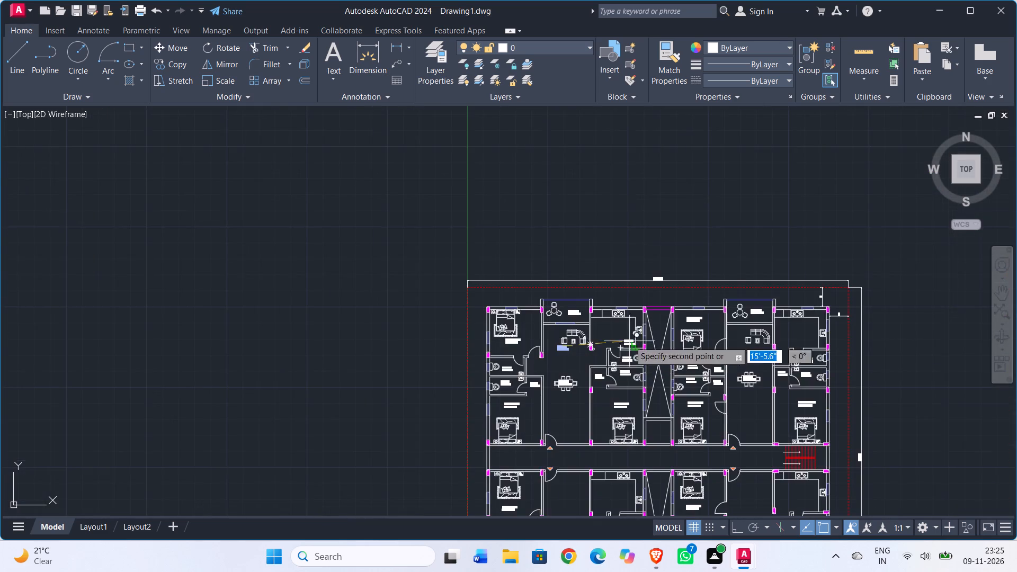
middle_drag(644, 338, 289, 332)
scroll(430, 344, up, 3)
scroll(298, 335, up, 1)
click(279, 330)
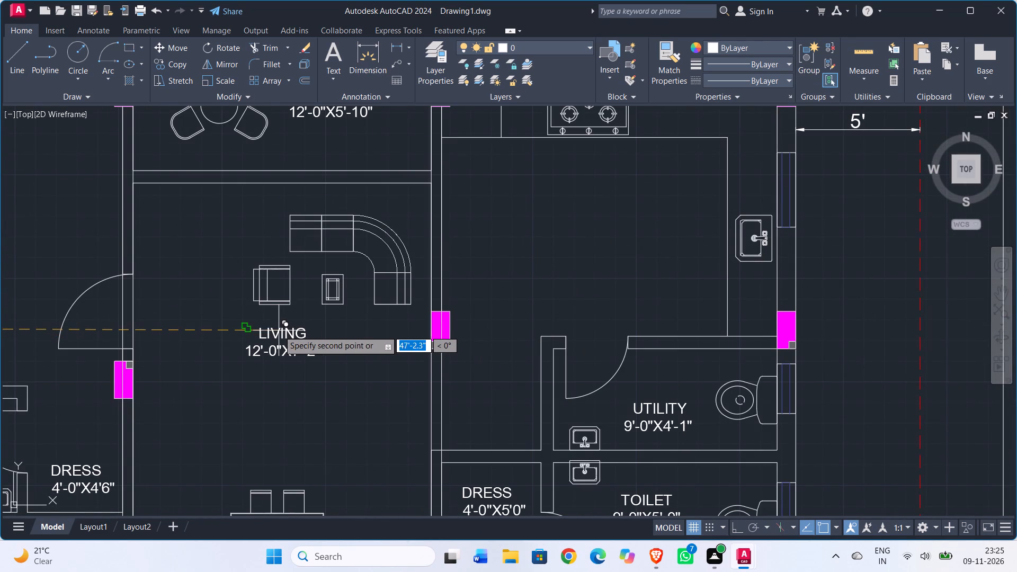
key(Escape)
Trim the upper-right flat's extra wall lines at the BED ROOM-02 door opening, the balcony wall's ends and the UTILITY–DRESS wall junction.
key(t)
key(r)
key(Return)
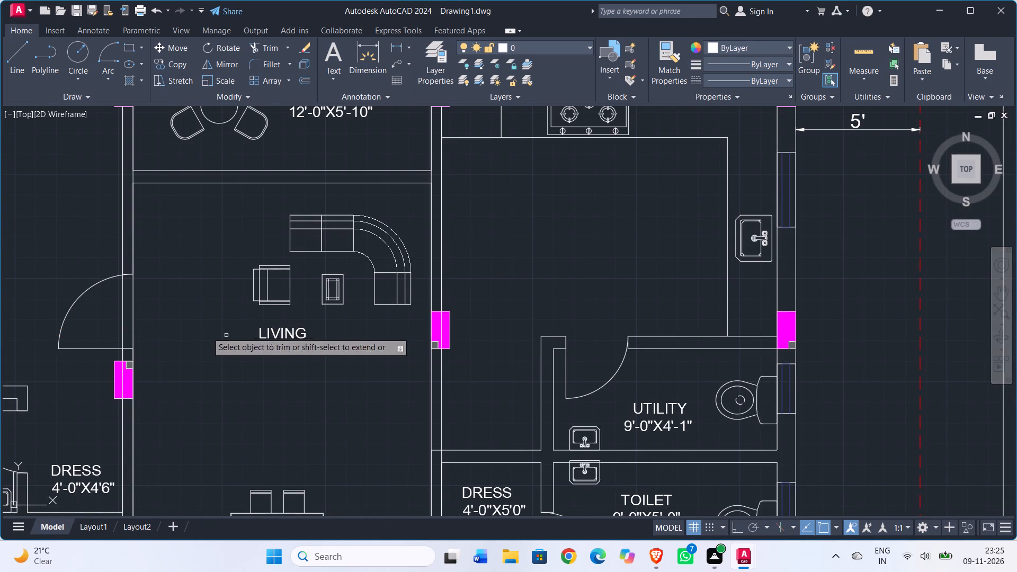
click(111, 314)
click(148, 317)
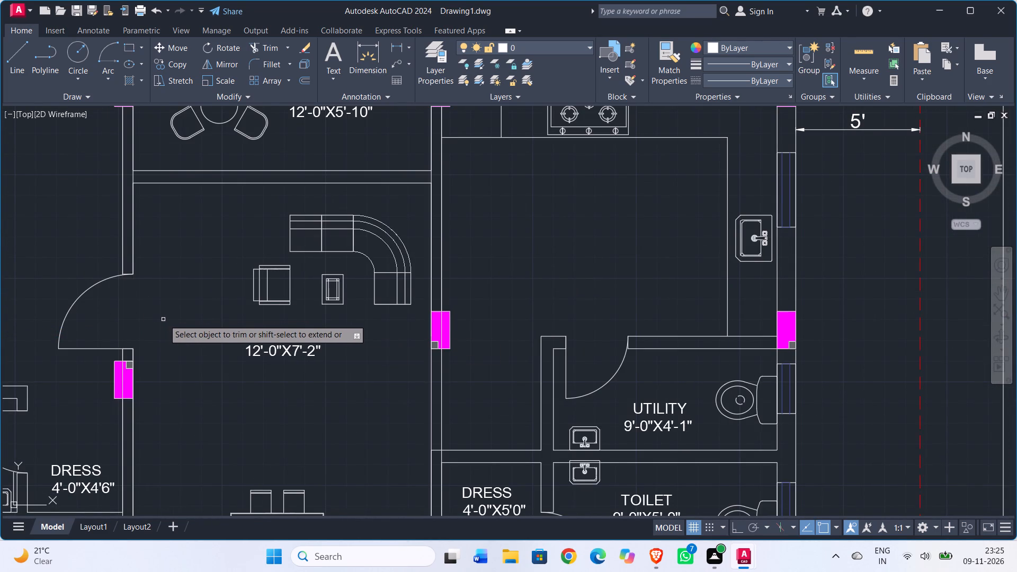
click(135, 177)
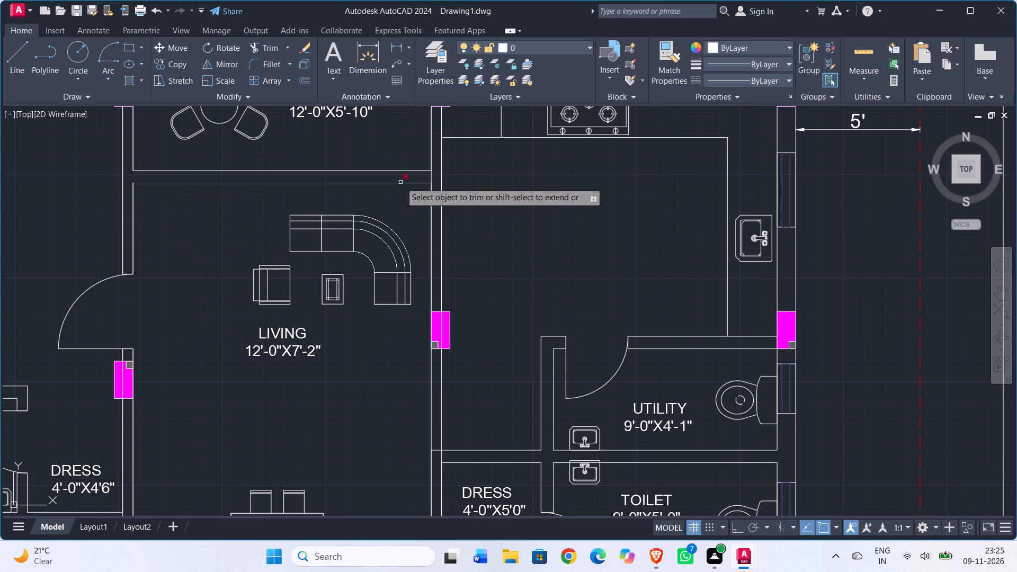
click(430, 175)
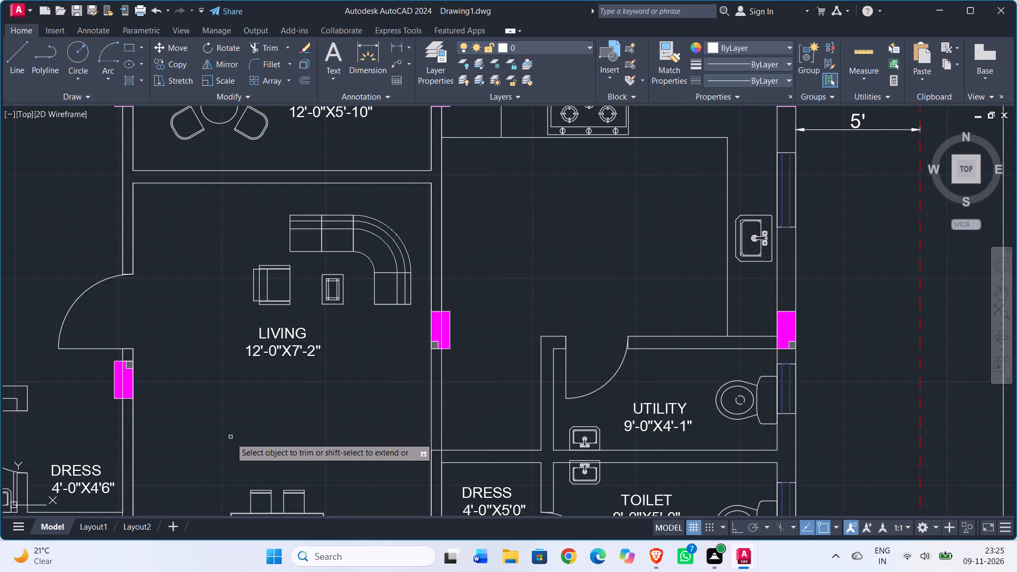
click(442, 457)
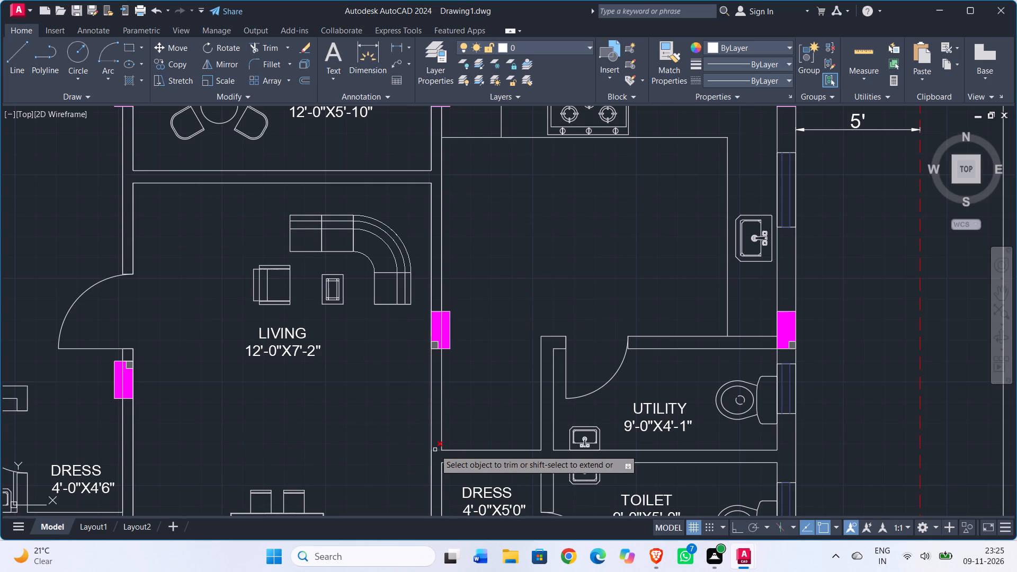
click(435, 450)
Trim the upper-right flat's extra wall lines between the two 4'-0"X4'6" DRESS areas and across the BED ROOM-01 door opening.
scroll(317, 398, down, 2)
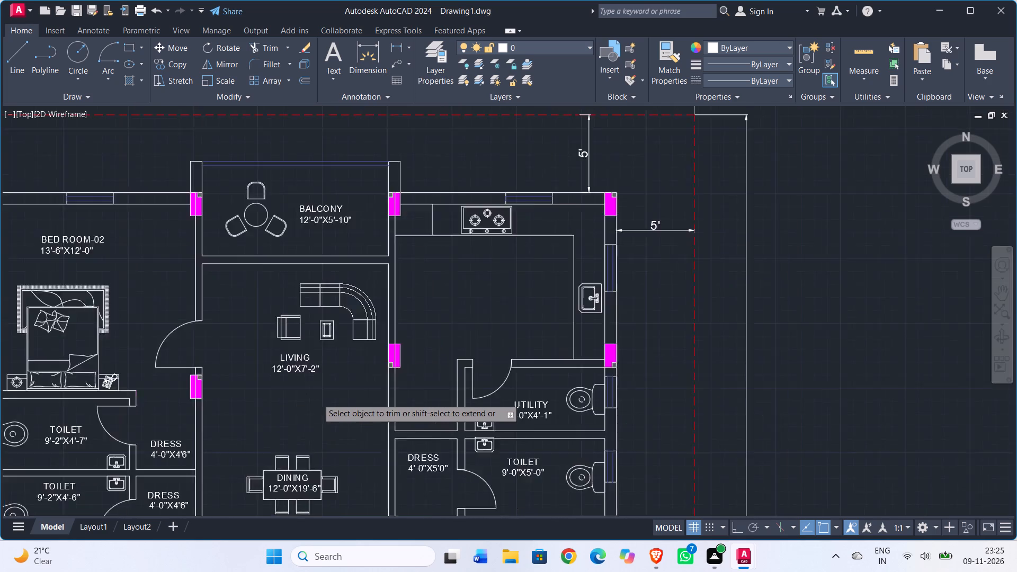
middle_drag(318, 396, 408, 275)
scroll(331, 334, up, 2)
click(329, 309)
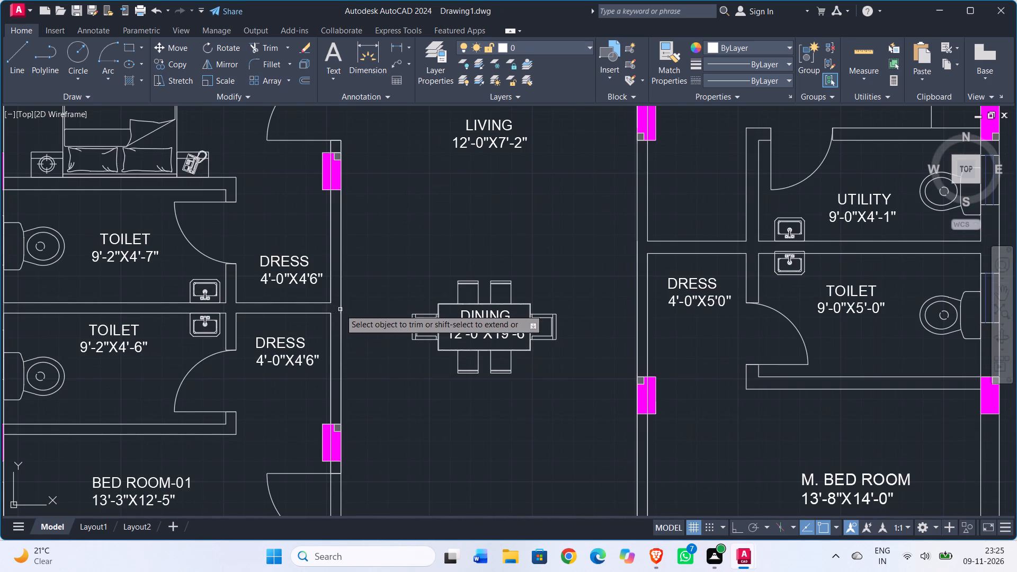
scroll(386, 385, down, 1)
middle_drag(386, 385, 391, 266)
drag(350, 333, 356, 335)
click(380, 342)
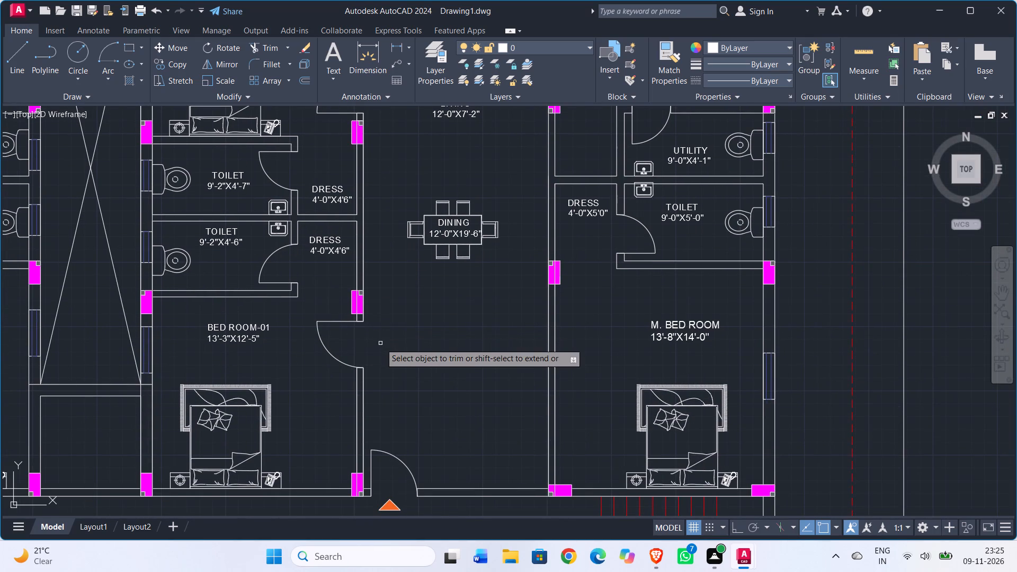
middle_drag(470, 327, 380, 395)
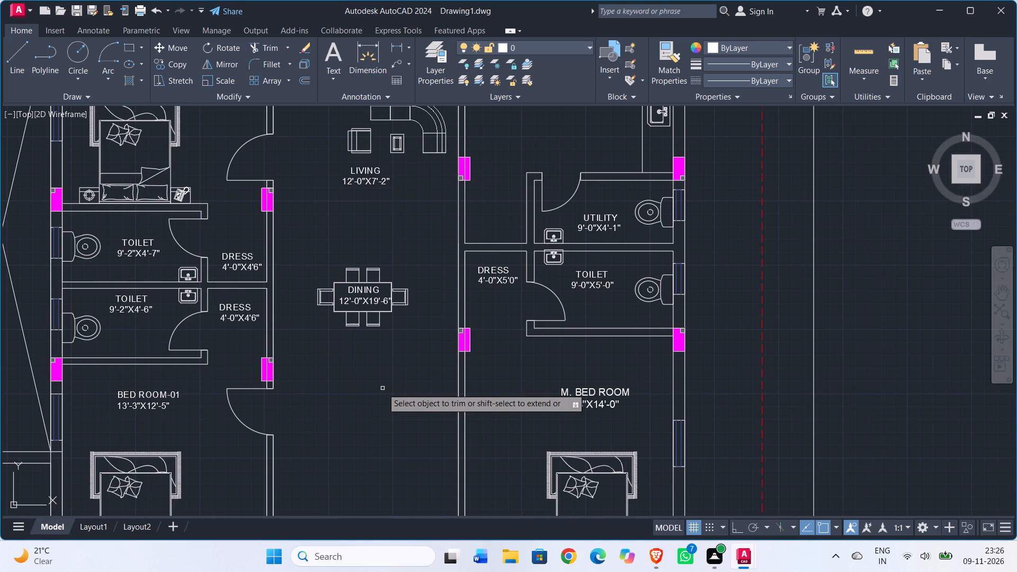
key(Escape)
scroll(466, 322, up, 2)
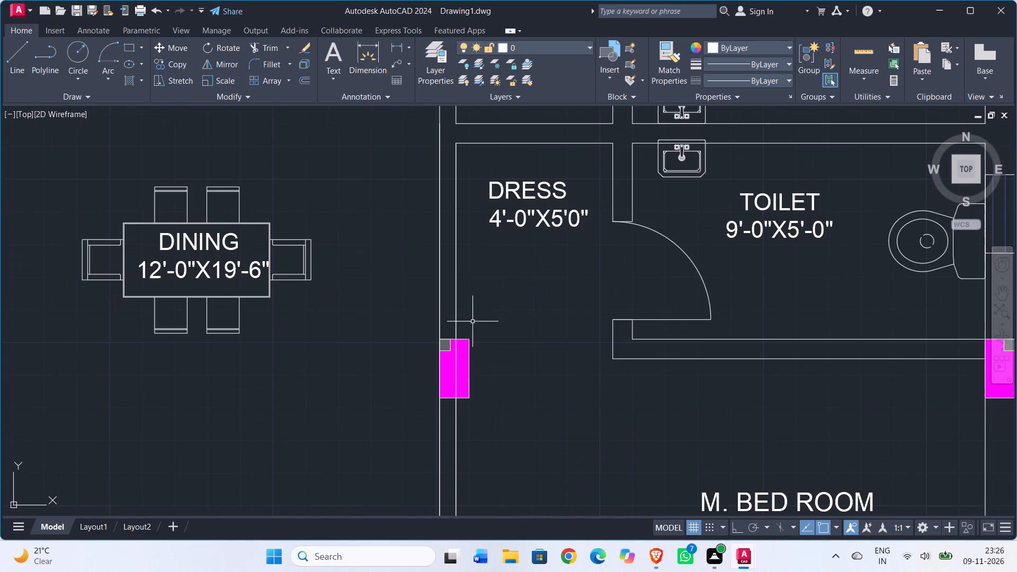
Draw a line across the DINING–M. BED ROOM wall at the column's lower edge and offset it 6" downward as the door jamb.
middle_drag(478, 414, 468, 352)
scroll(446, 361, up, 1)
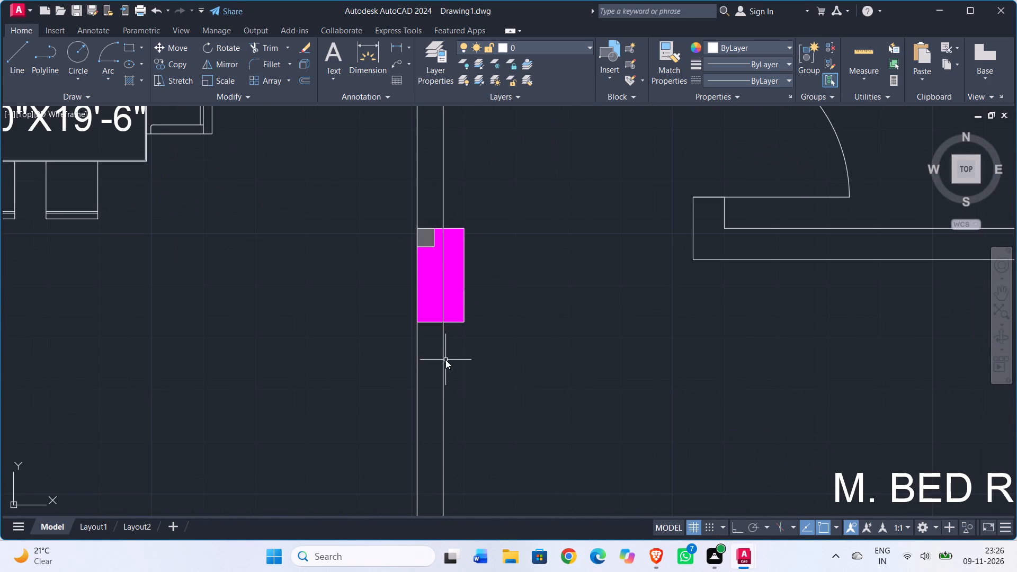
key(l)
key(Return)
click(421, 326)
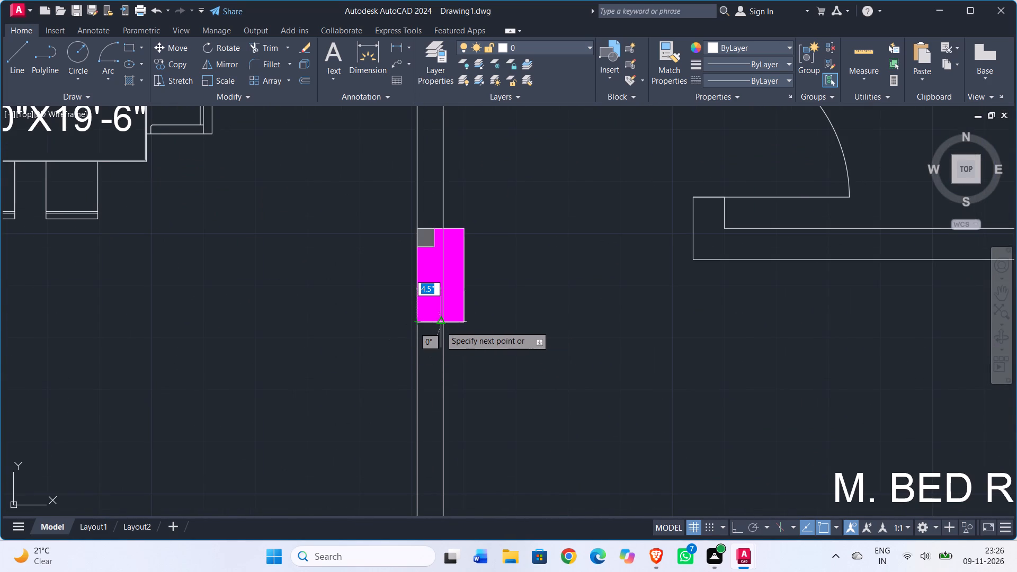
scroll(440, 326, up, 2)
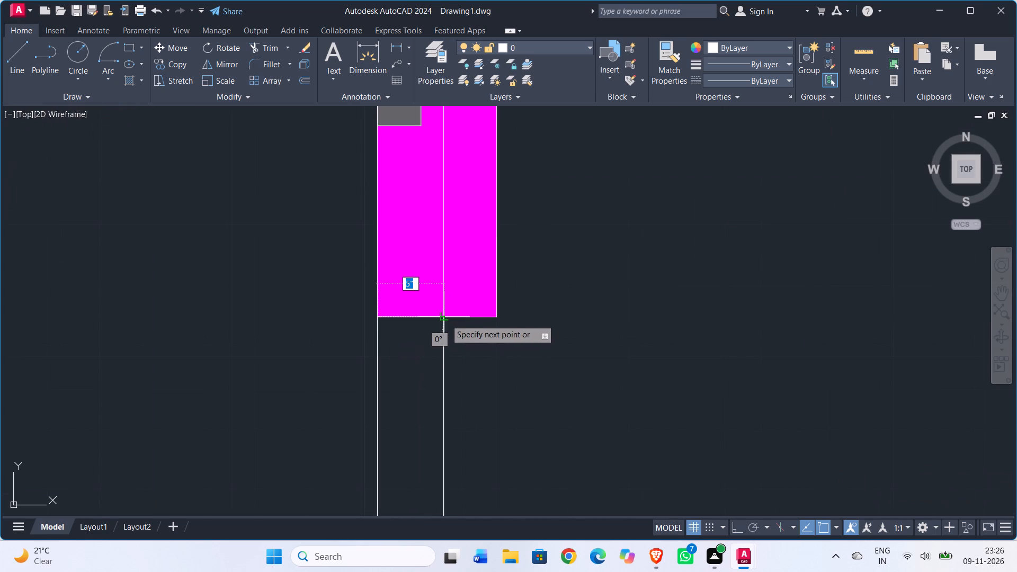
click(445, 319)
key(Escape)
text(OFF)
key(Return)
text(6")
key(Return)
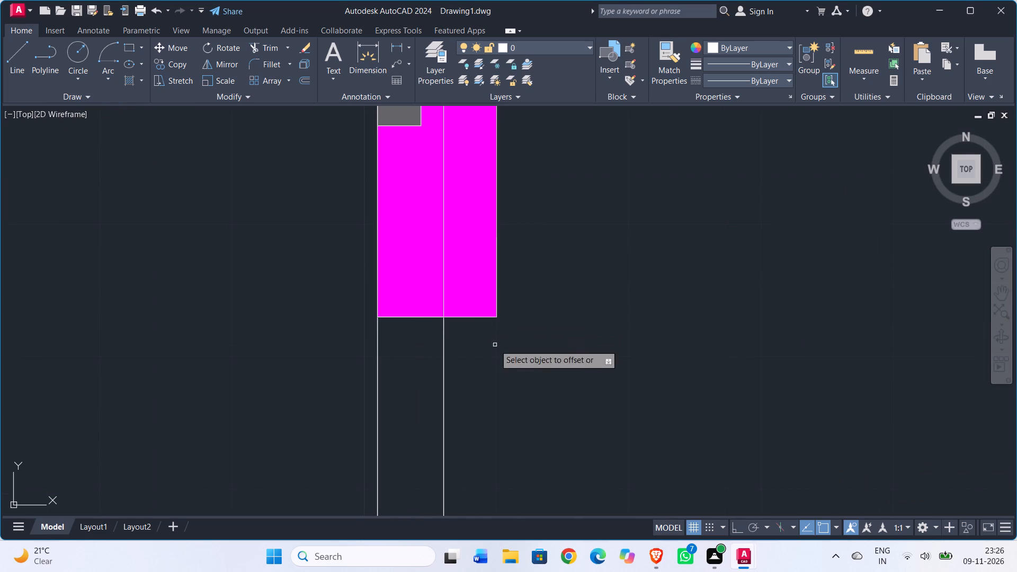
click(417, 317)
click(421, 354)
key(Escape)
Offset the jamb line 3' downward to mark the other side of the M. BED ROOM door opening.
text(OFF)
key(Return)
text(3')
key(Return)
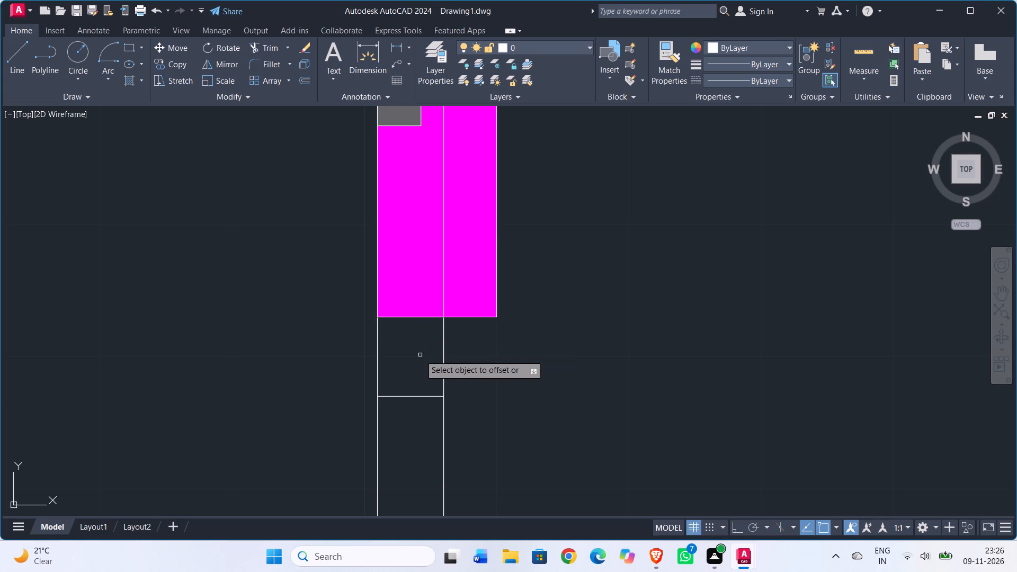
click(408, 404)
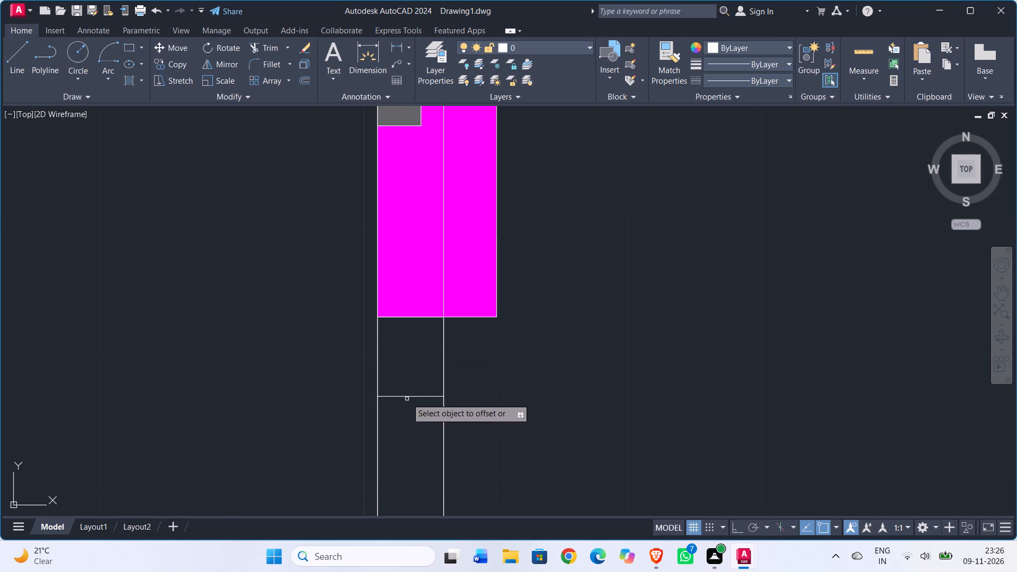
click(407, 397)
click(406, 444)
Draw a 3' horizontal door leaf line from the upper jamb's outer corner into the M. BED ROOM.
scroll(405, 446, down, 1)
middle_drag(405, 425, 431, 264)
scroll(430, 274, down, 2)
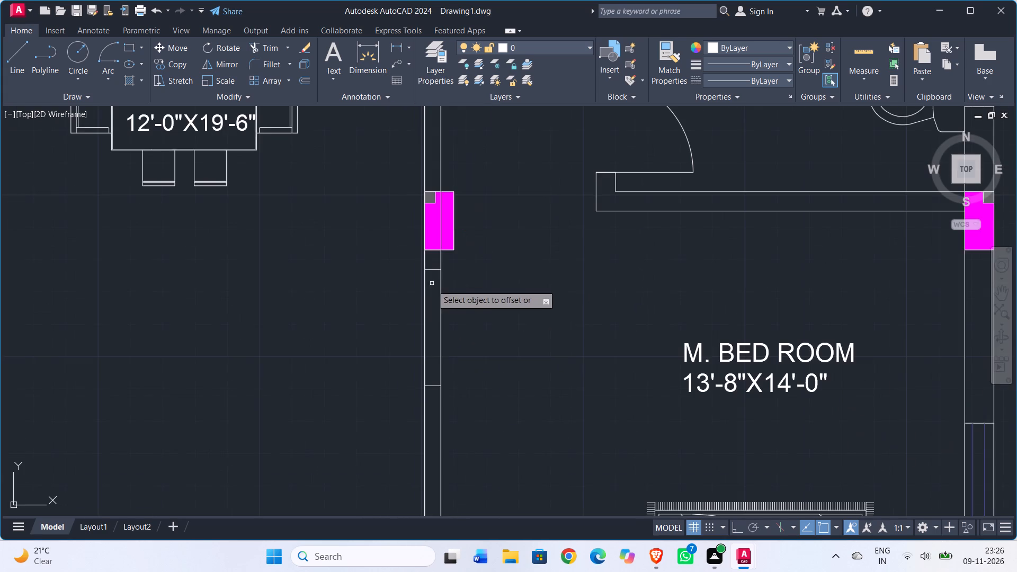
middle_drag(476, 316, 435, 332)
key(l)
key(Return)
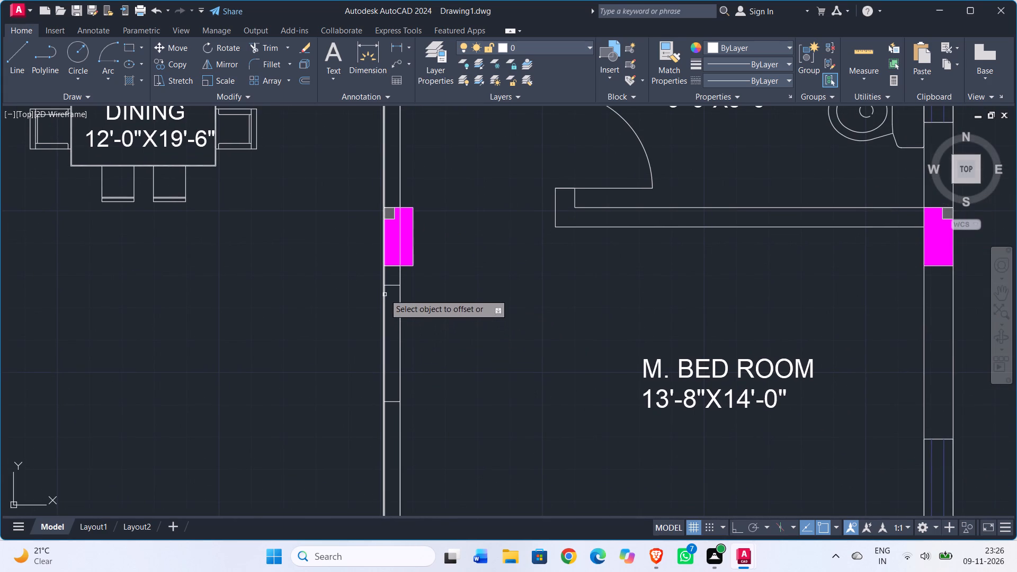
key(Escape)
key(Escape)
key(l)
key(Return)
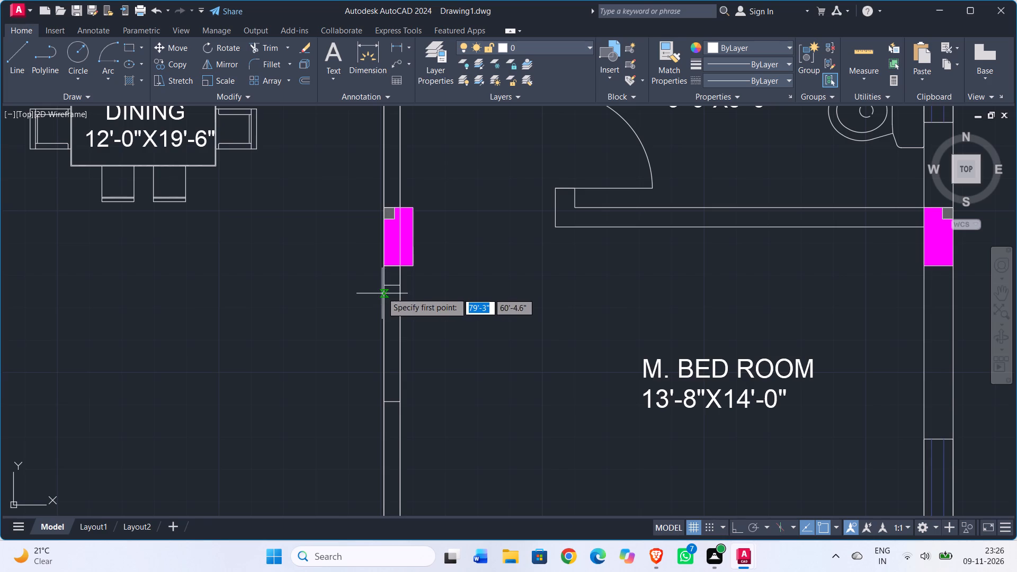
click(381, 283)
text(3')
key(Return)
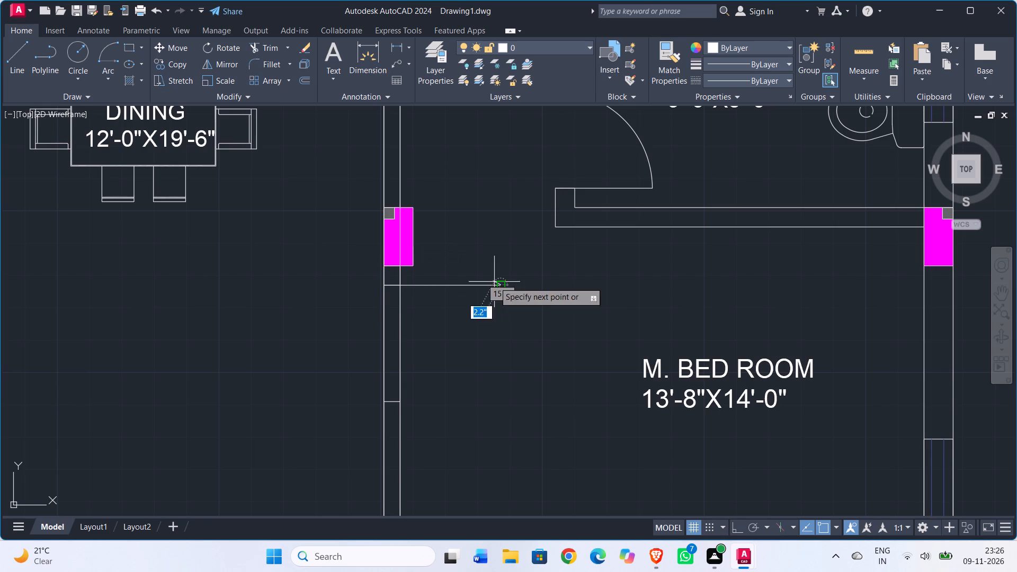
key(Escape)
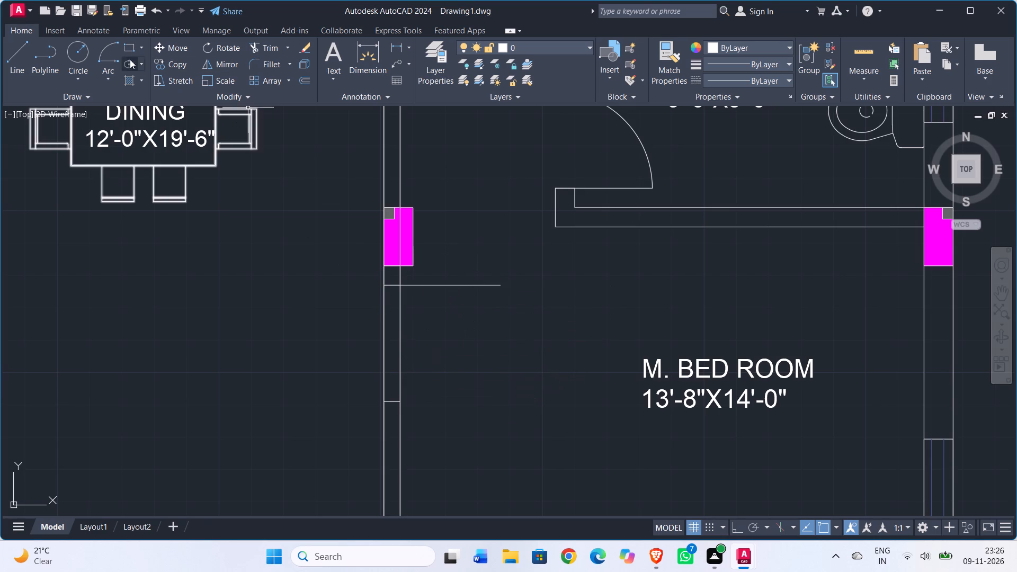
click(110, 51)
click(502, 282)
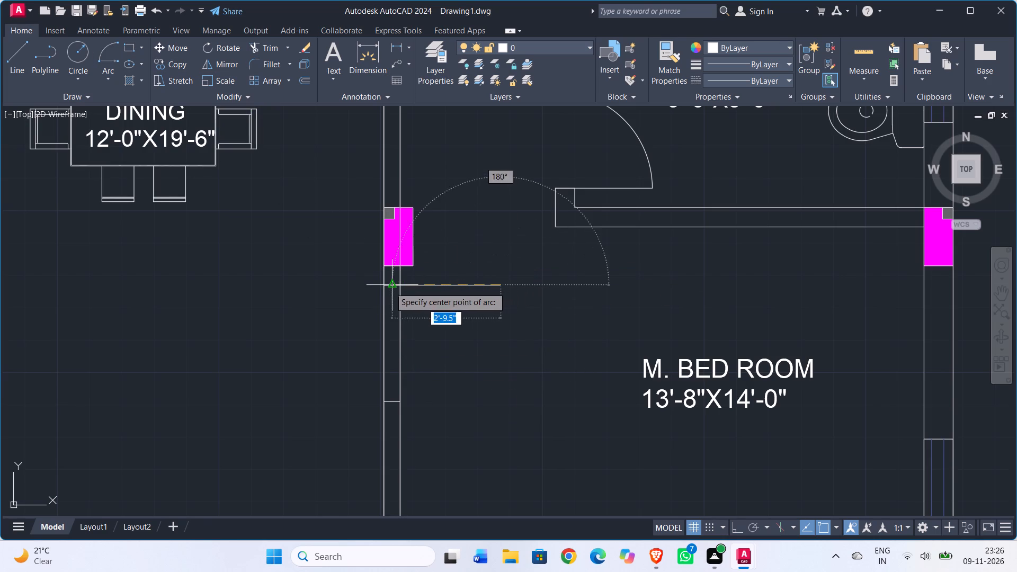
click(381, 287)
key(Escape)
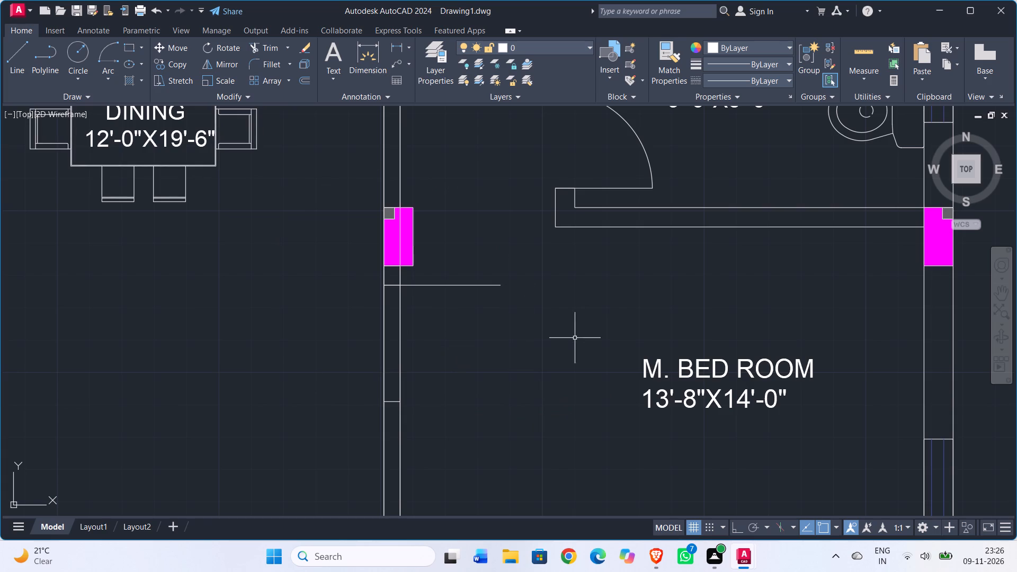
Draw the door swing arc from the lower jamb's outer corner to the leaf's free end, centred on the hinge corner.
click(98, 51)
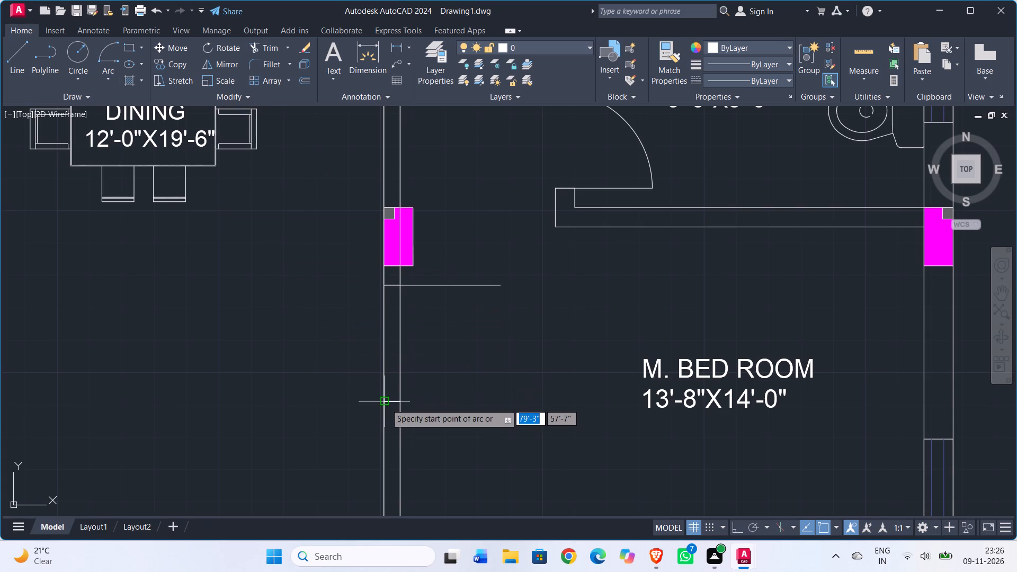
click(386, 404)
drag(383, 284, 390, 285)
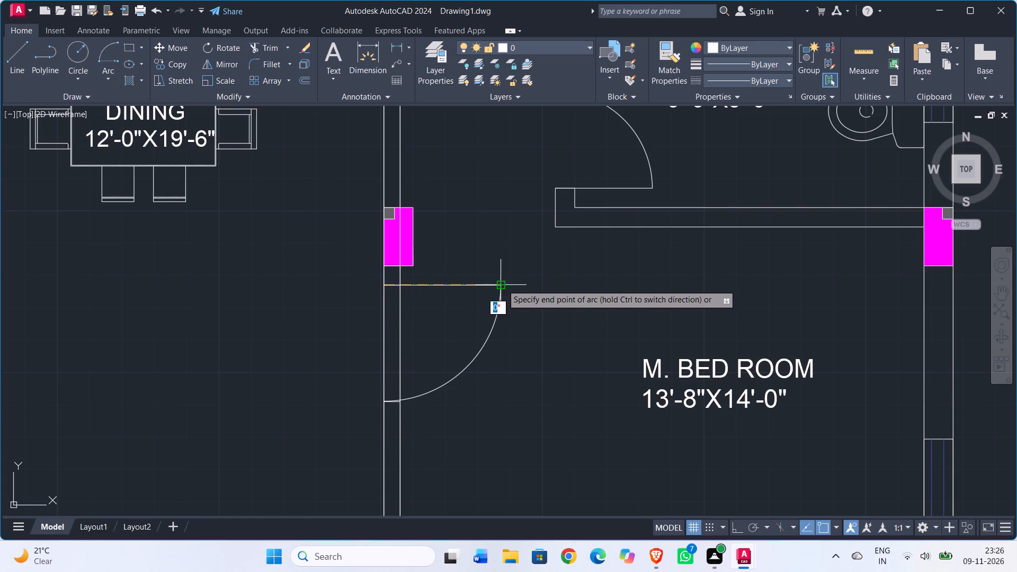
click(502, 284)
Trim the wall lines across the new M. BED ROOM door opening, including the short leftover stub at the lower jamb.
key(t)
key(r)
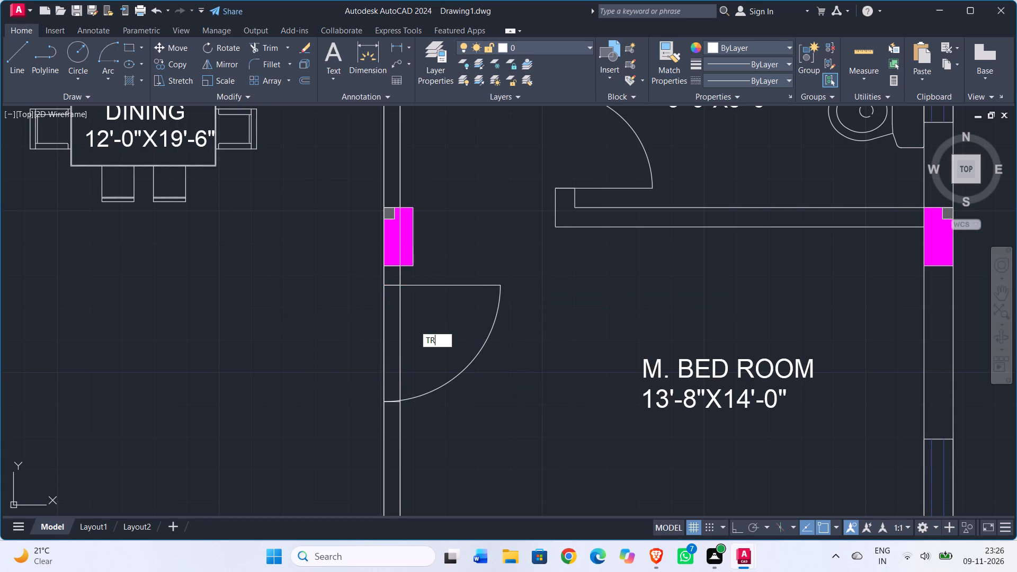
key(Return)
click(416, 324)
drag(349, 336, 349, 342)
scroll(382, 420, up, 3)
scroll(441, 348, up, 3)
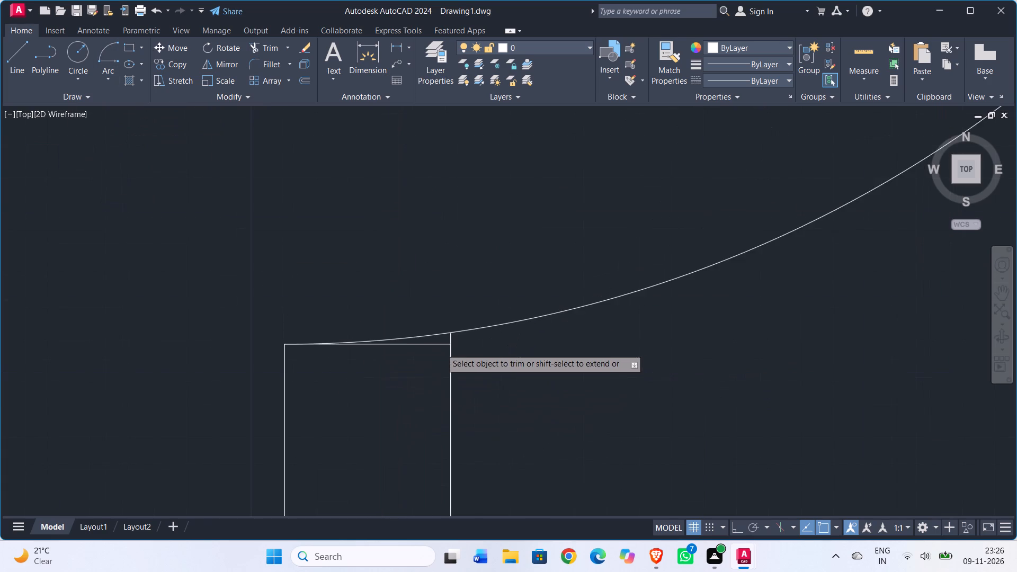
click(452, 335)
click(484, 339)
scroll(502, 367, down, 8)
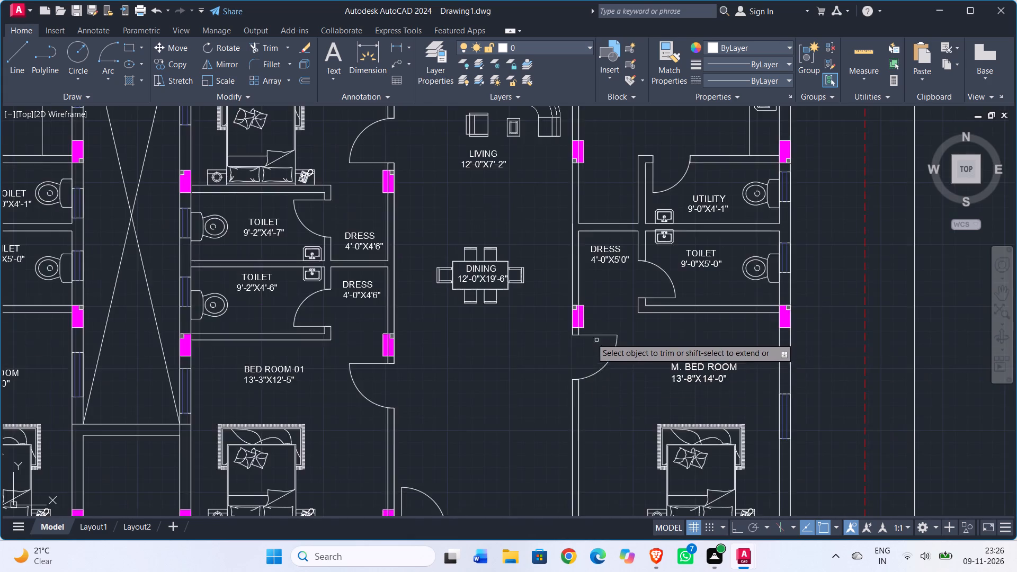
scroll(580, 332, up, 3)
scroll(562, 383, up, 1)
scroll(559, 372, down, 5)
middle_drag(563, 390, 557, 391)
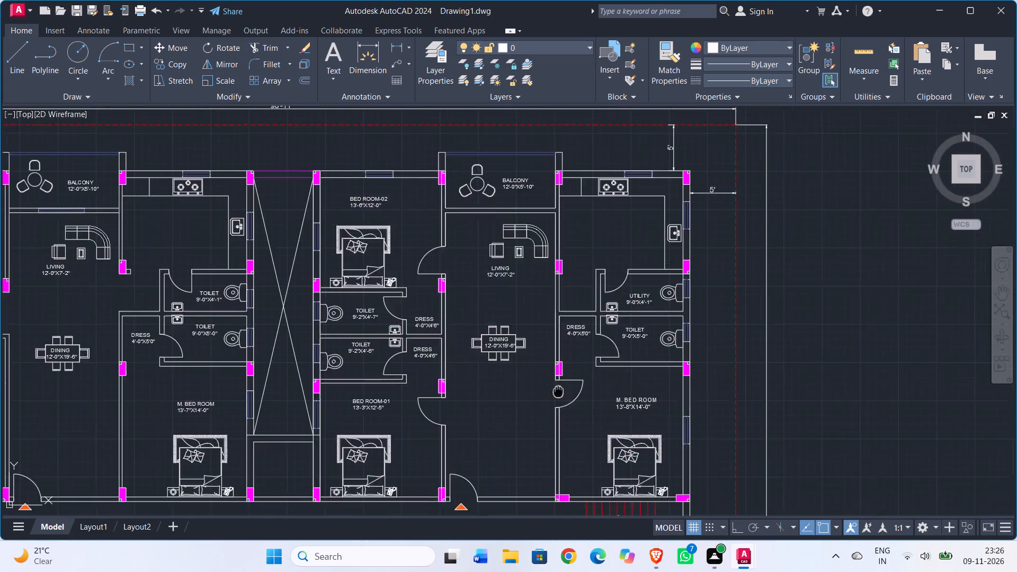
middle_drag(557, 391, 371, 378)
key(Escape)
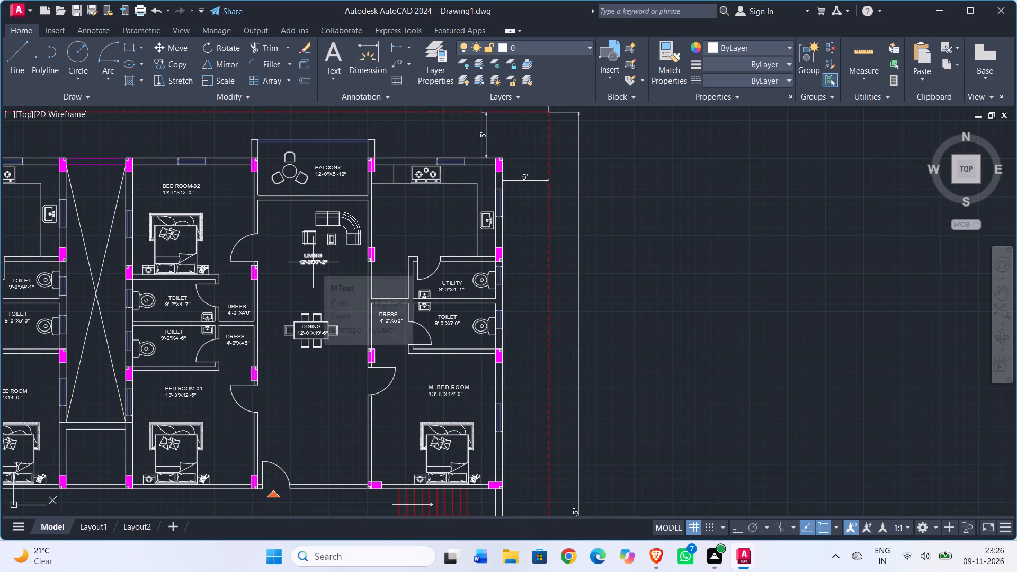
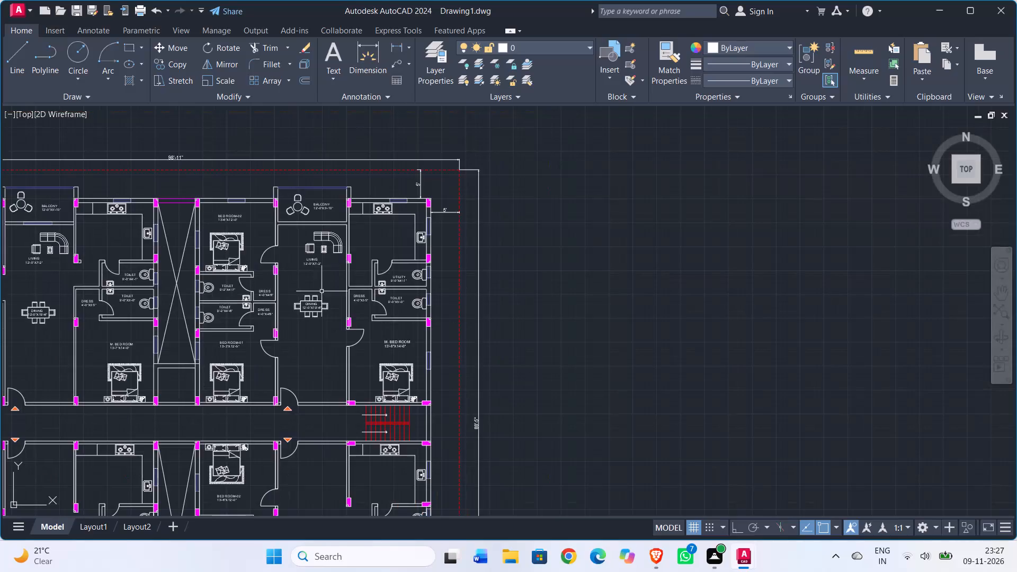
Turn on Ortho and draw a horizontal line about 3'-6" below the plan's lower red boundary, spanning the boundary's full width.
scroll(305, 361, down, 1)
middle_drag(311, 362, 641, 232)
middle_drag(583, 422, 551, 310)
scroll(493, 363, up, 3)
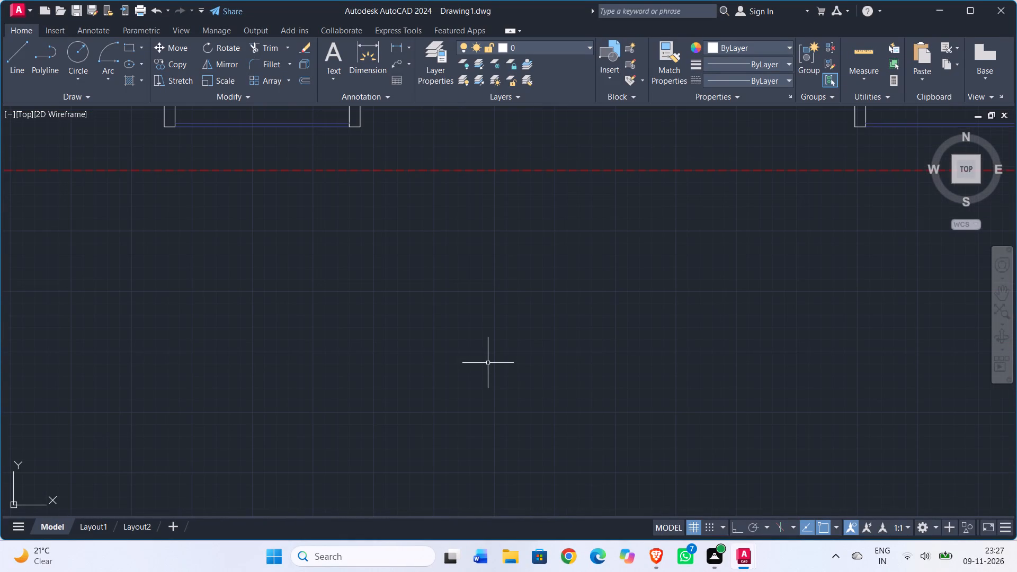
scroll(486, 351, down, 1)
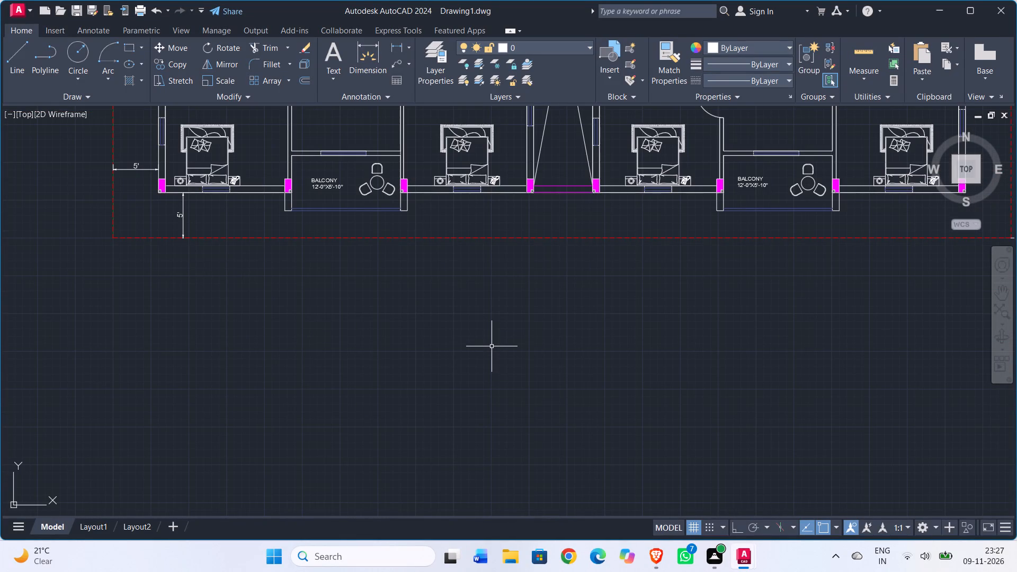
key(l)
key(Return)
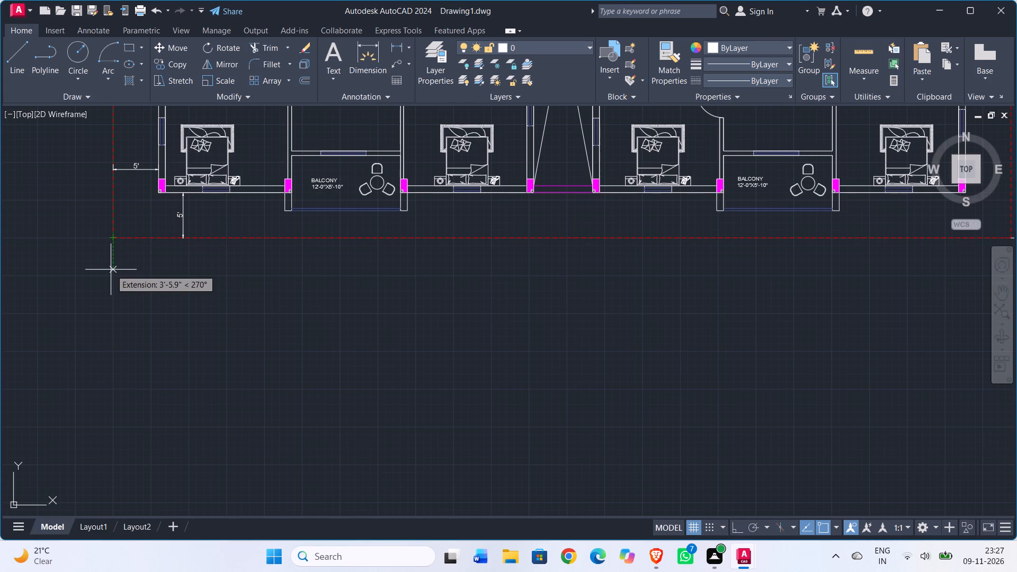
click(111, 272)
middle_drag(825, 272, 191, 274)
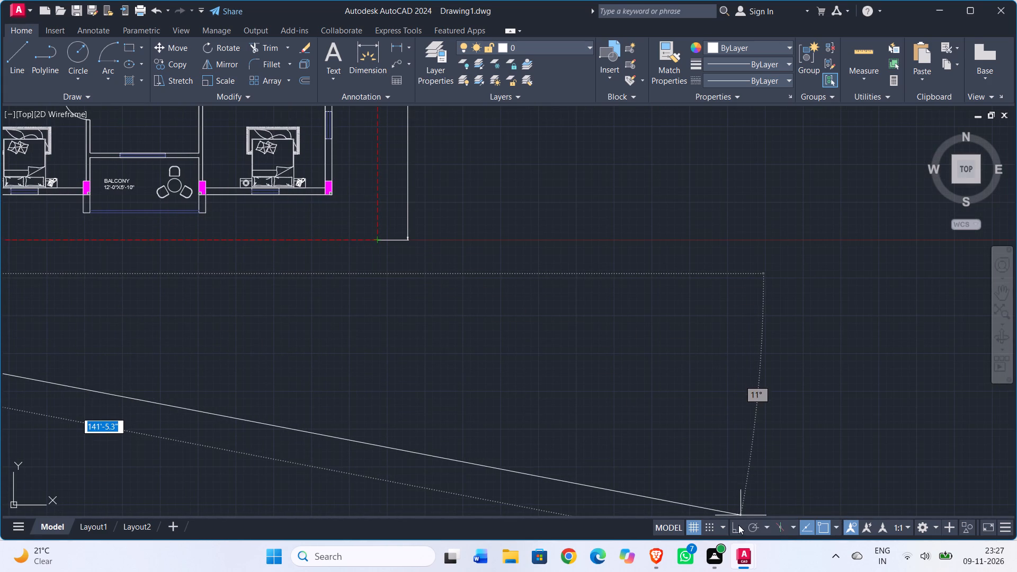
click(738, 525)
click(380, 280)
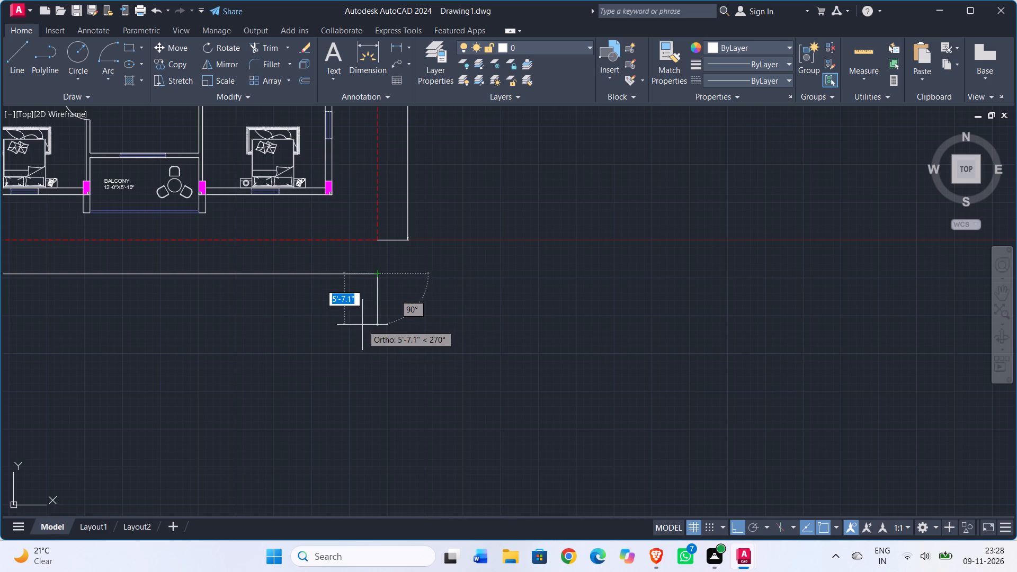
key(Escape)
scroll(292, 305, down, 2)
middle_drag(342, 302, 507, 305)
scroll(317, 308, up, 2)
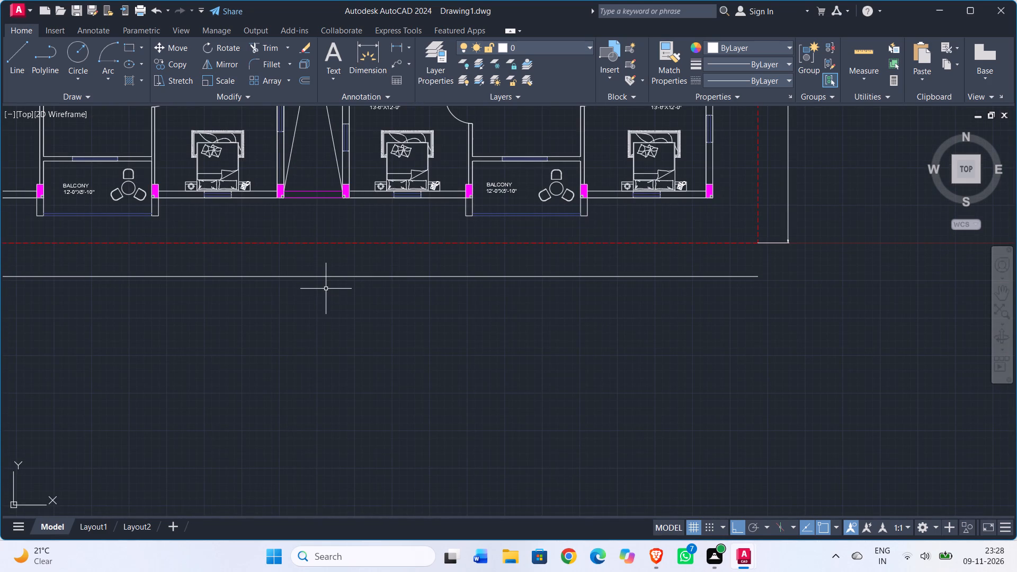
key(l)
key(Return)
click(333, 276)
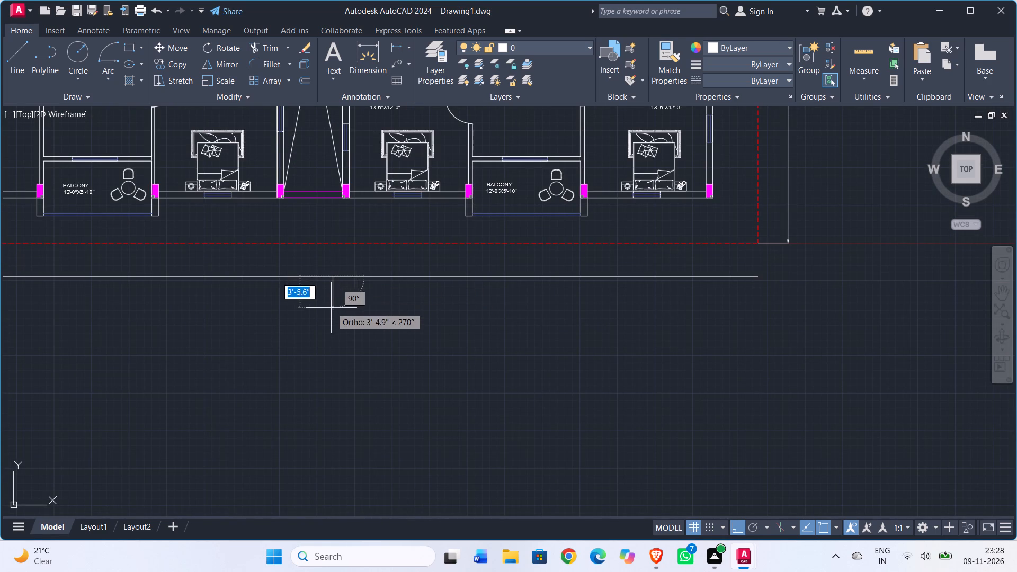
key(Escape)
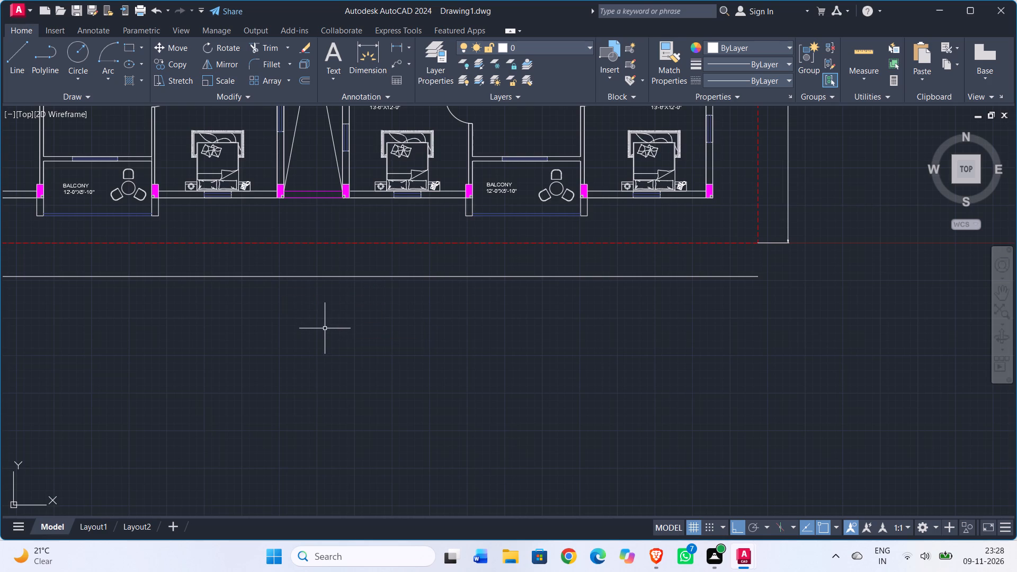
Offset the new horizontal line 5' downward, away from the building plan.
text(OFF)
key(Return)
text(5')
key(Return)
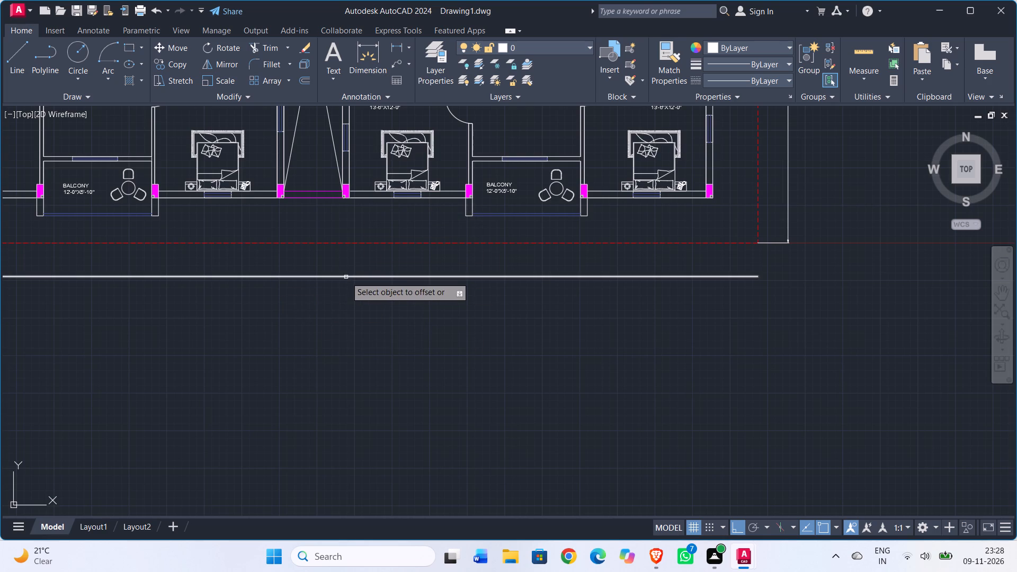
click(346, 277)
click(345, 334)
scroll(330, 348, down, 1)
middle_drag(330, 350, 613, 359)
key(Escape)
With Ortho off, draw a zigzag break line joining the left ends of the two horizontal lines.
scroll(317, 344, up, 2)
key(l)
key(Return)
drag(734, 524, 733, 523)
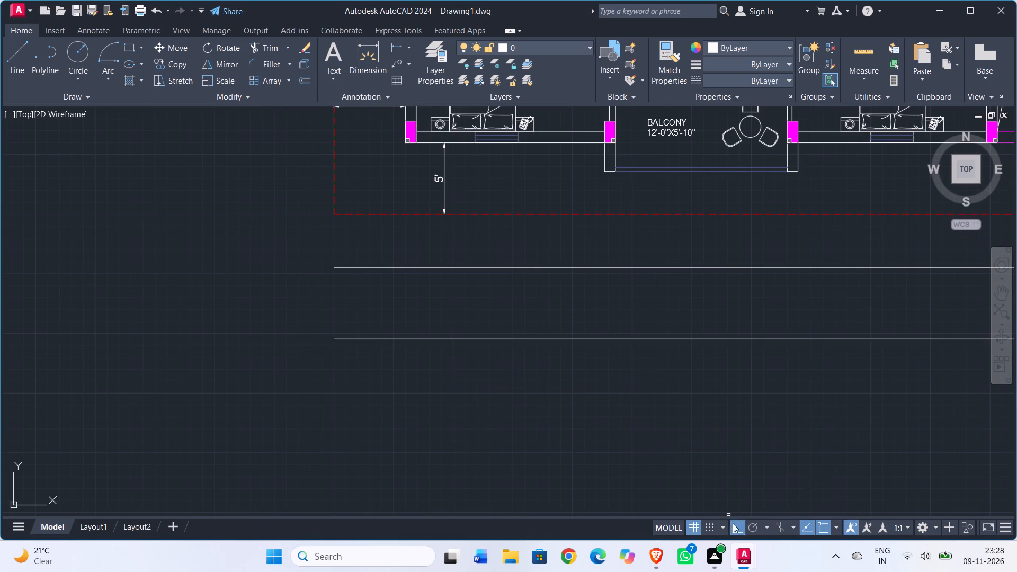
drag(733, 523, 722, 517)
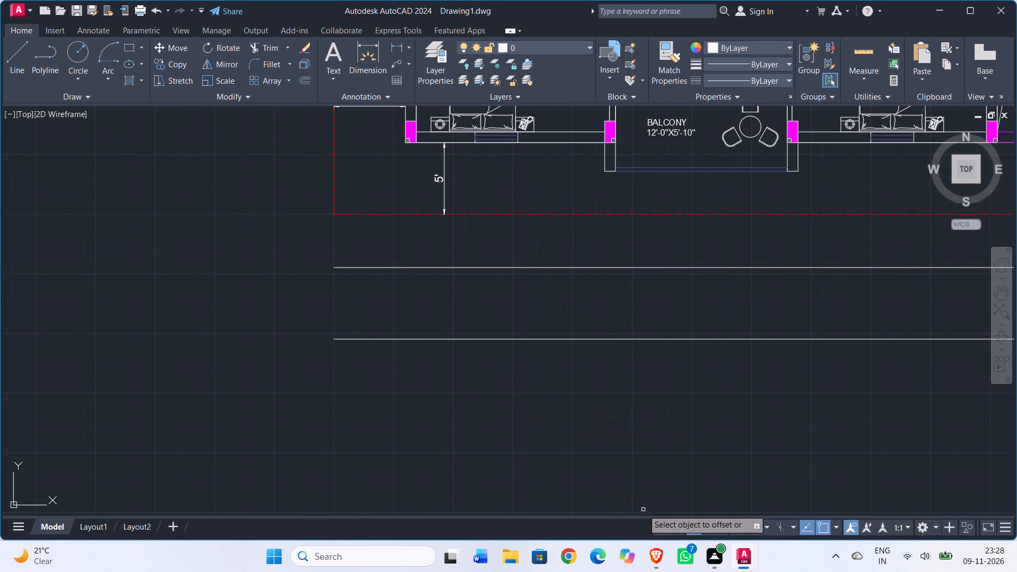
key(Escape)
key(l)
key(Return)
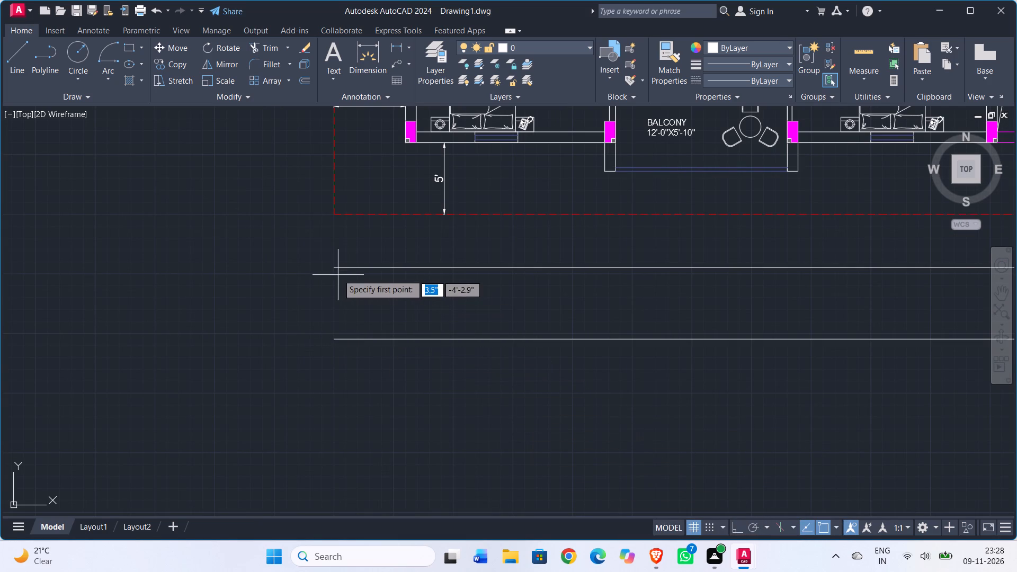
click(334, 265)
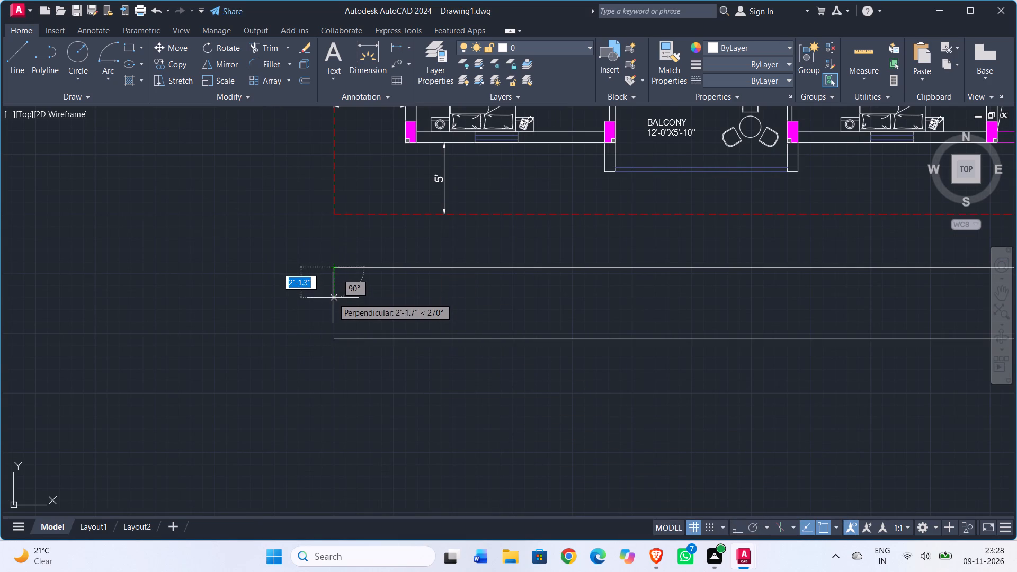
click(334, 296)
scroll(333, 296, up, 1)
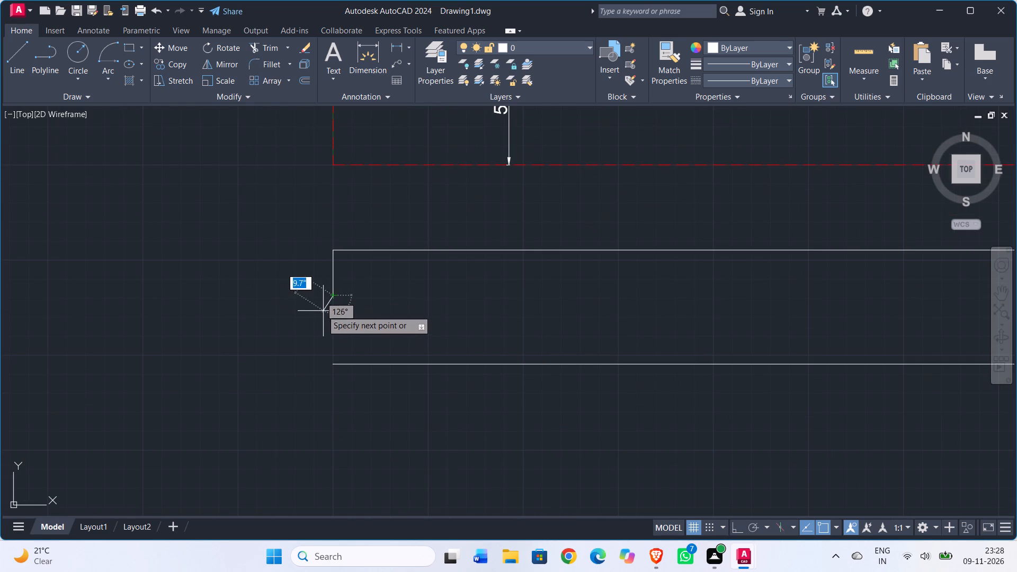
click(320, 308)
click(349, 308)
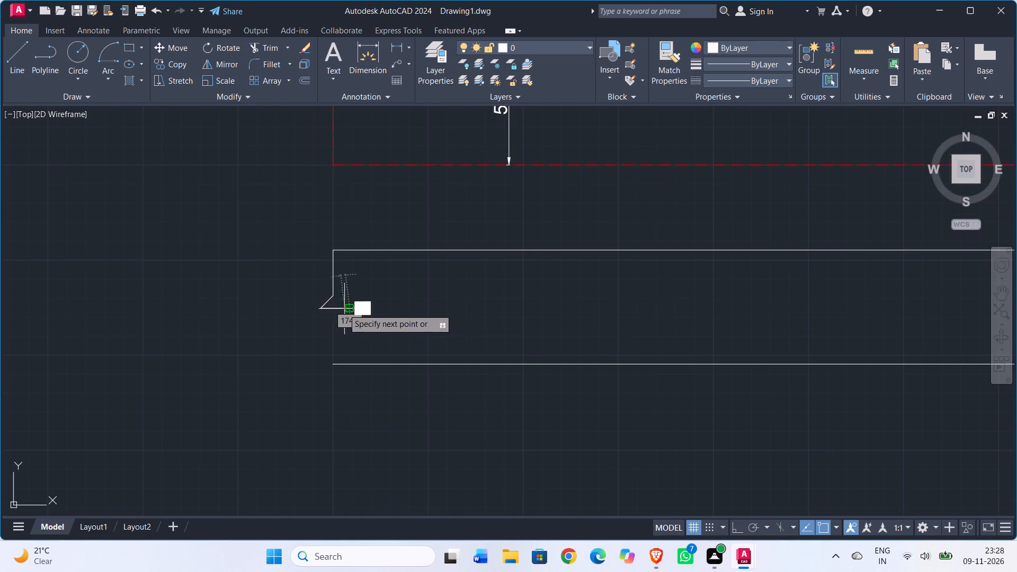
click(332, 319)
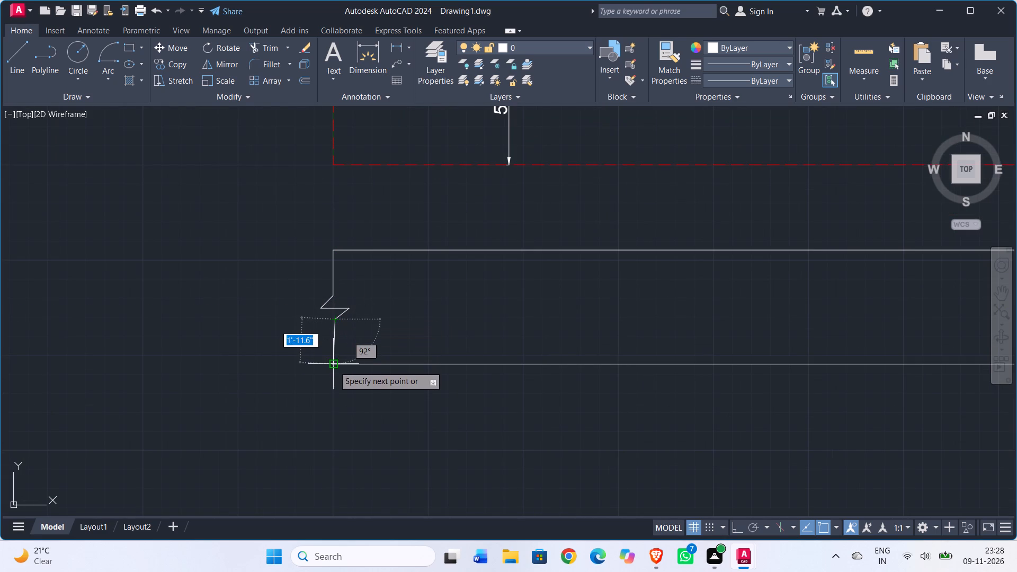
click(334, 367)
key(Escape)
Copy the zigzag break line from the upper line's left end to its right end, closing the strip.
click(329, 288)
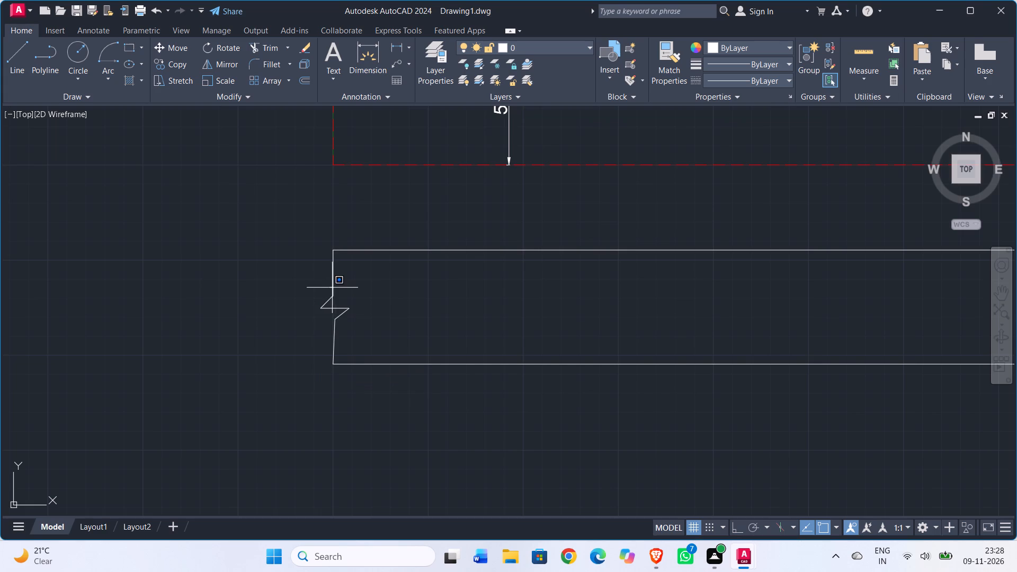
click(335, 286)
key(Escape)
drag(299, 240, 303, 266)
click(355, 392)
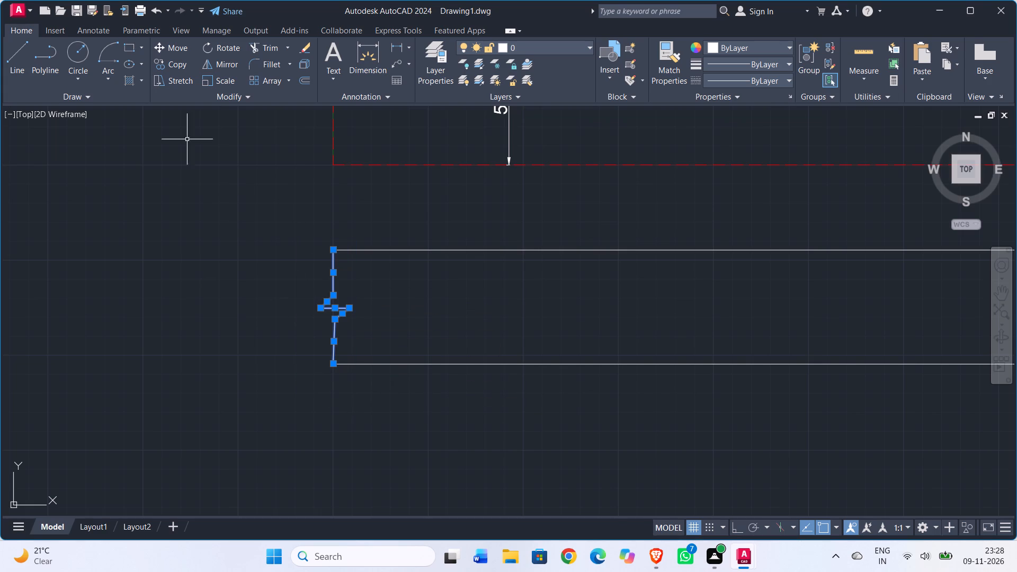
click(166, 61)
drag(335, 250, 360, 256)
scroll(603, 300, down, 3)
middle_drag(565, 299, 0, 293)
scroll(470, 290, up, 2)
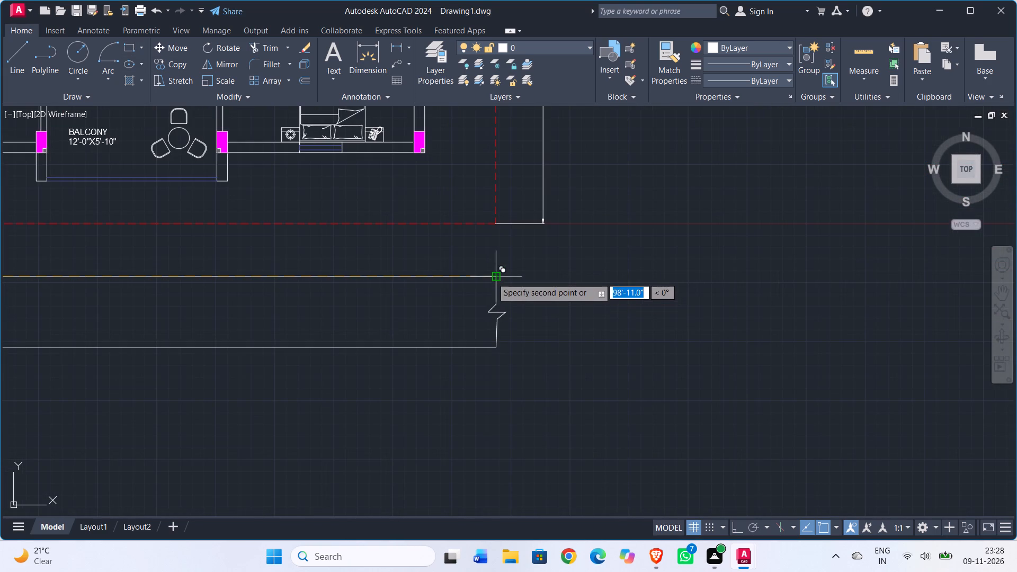
click(492, 278)
key(Escape)
Copy the BALCONY 12'-0"X5'-10" label from the balcony into the middle of the strip below the plan.
scroll(329, 334, down, 2)
middle_drag(311, 316, 496, 346)
scroll(443, 281, up, 2)
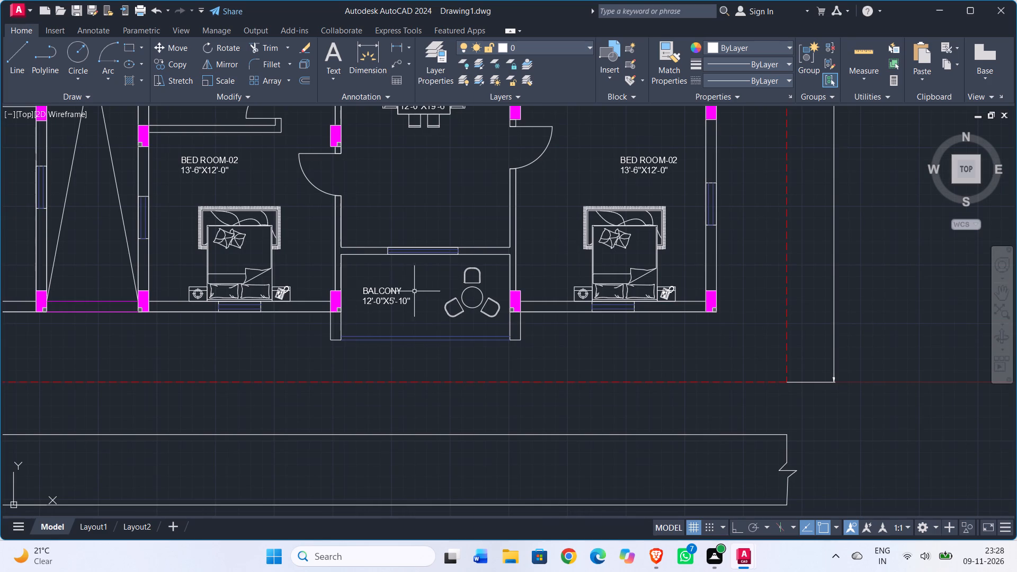
click(387, 285)
click(387, 290)
click(177, 64)
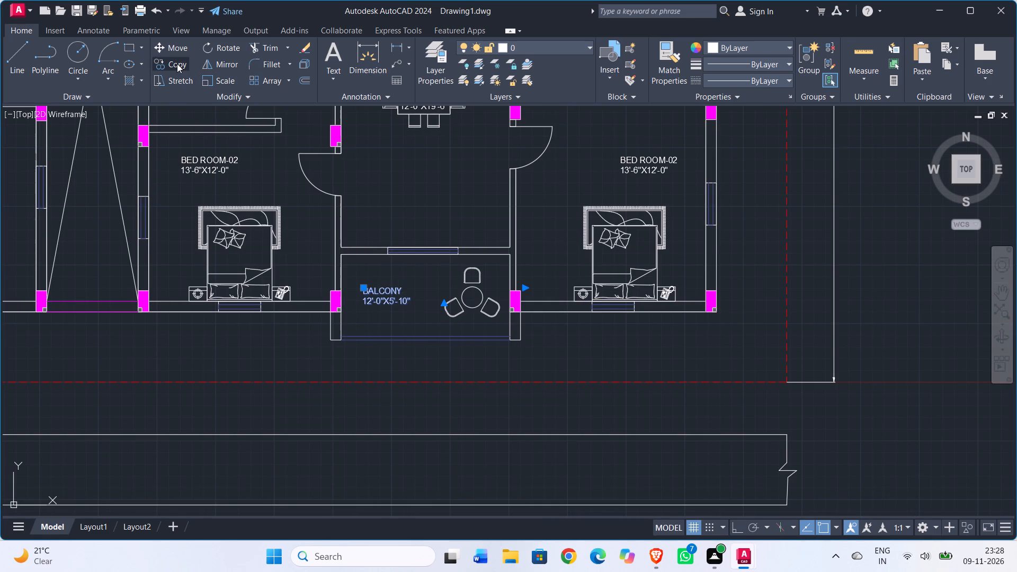
drag(377, 292, 369, 305)
scroll(274, 402, down, 1)
middle_drag(273, 406, 435, 374)
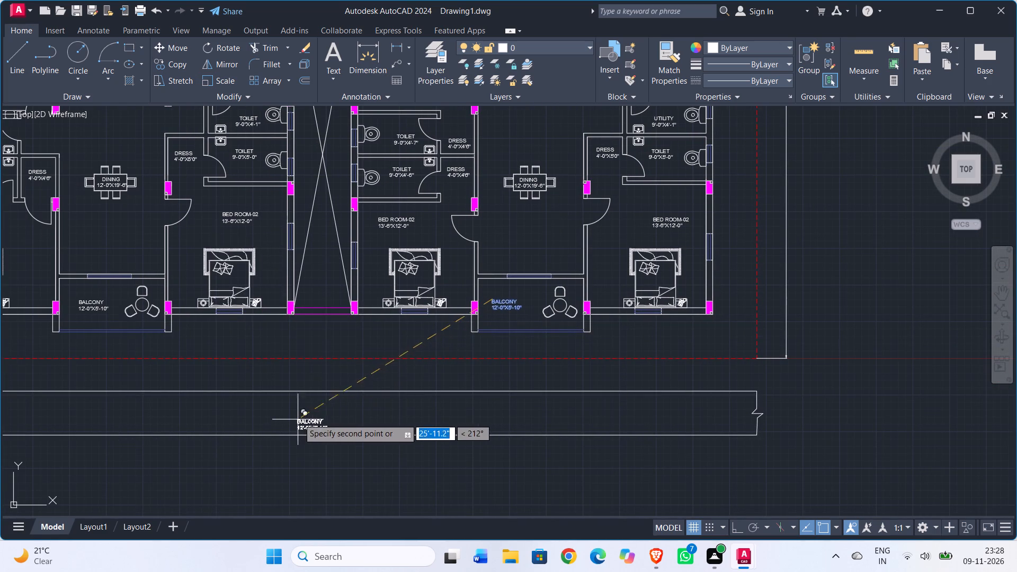
click(304, 405)
Place another copy of the BALCONY label in the left setback beside BED ROOM-01, above the 5' dimension.
scroll(247, 379, down, 1)
middle_drag(292, 377, 617, 382)
scroll(339, 323, up, 3)
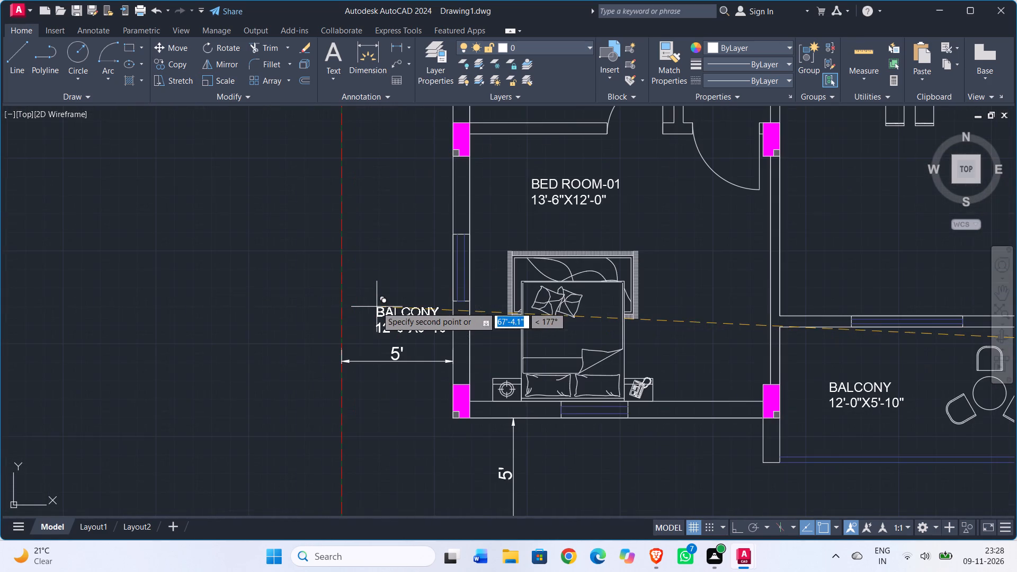
click(375, 309)
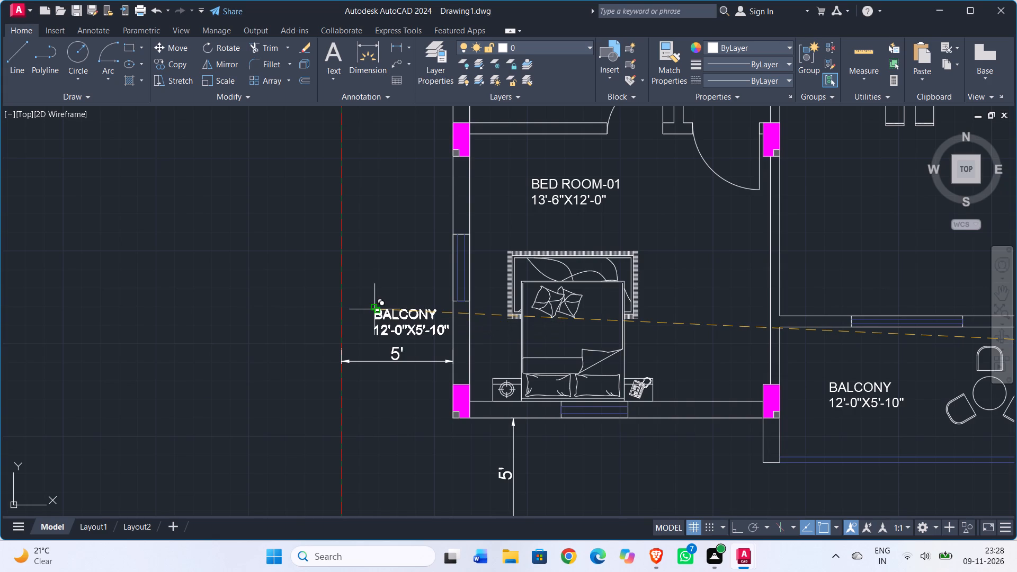
scroll(374, 299, down, 2)
key(Escape)
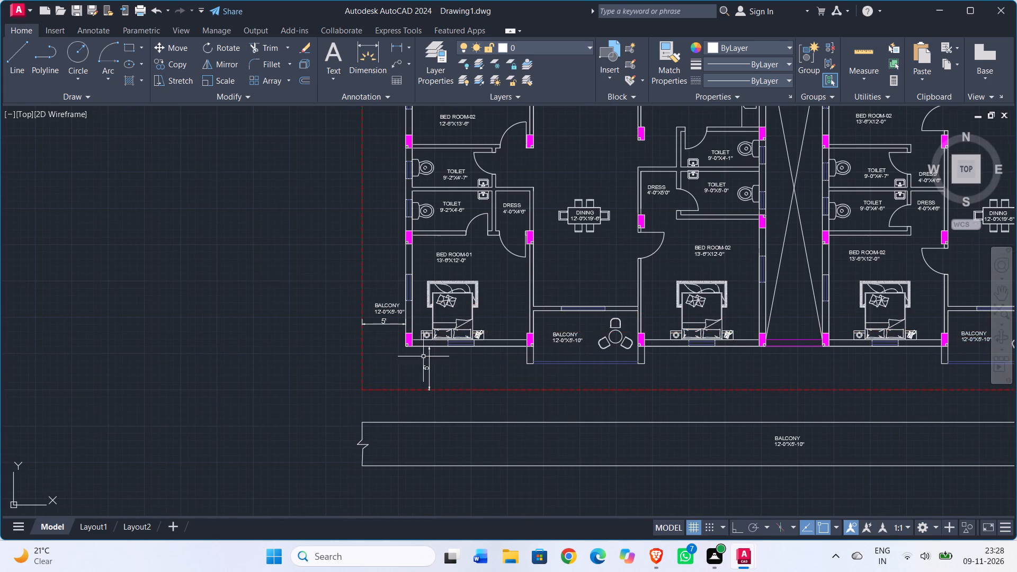
Replace the copied label's text in the strip below the plan with "40 FEET WEST FACING ROAD".
middle_drag(581, 445, 212, 360)
scroll(335, 372, up, 2)
double_click(522, 319)
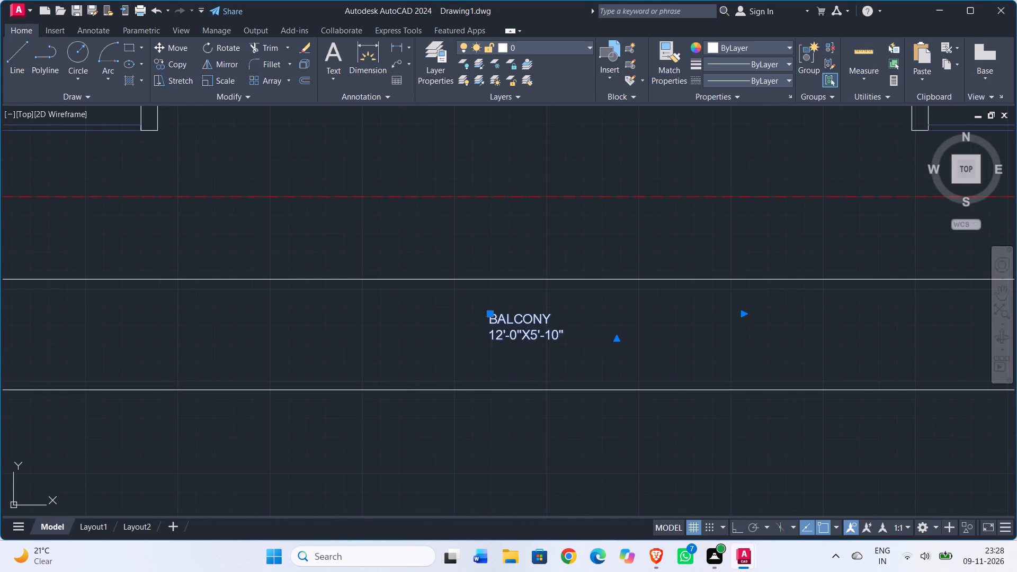
scroll(522, 319, up, 2)
drag(665, 356, 407, 314)
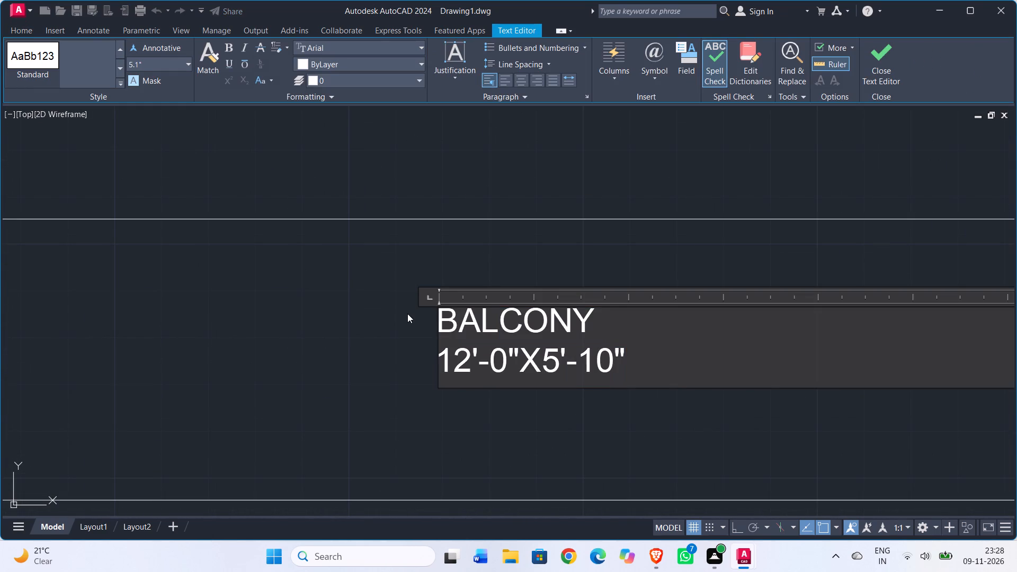
text(40')
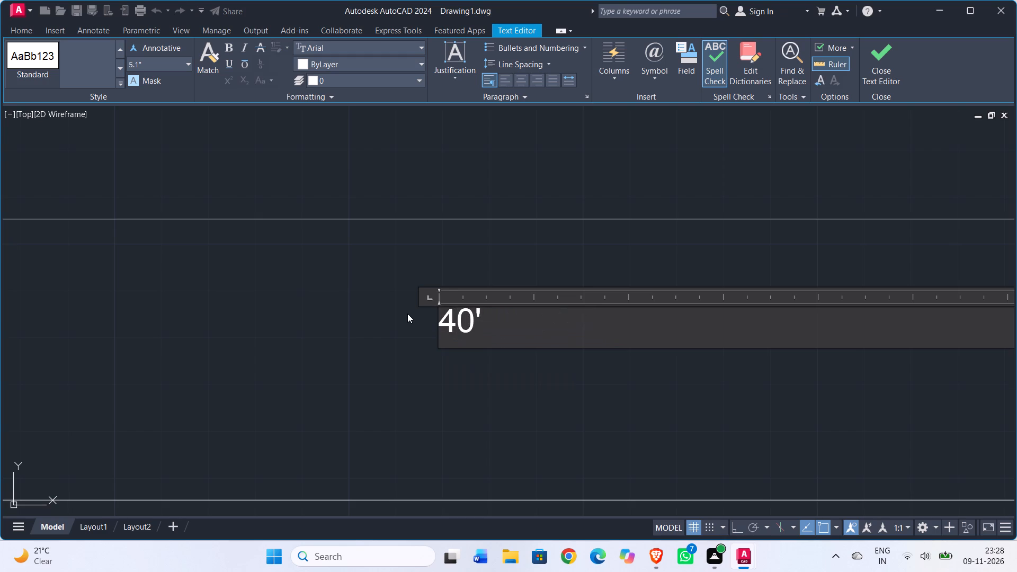
key(BackSpace)
key(space)
text(FEET)
key(space)
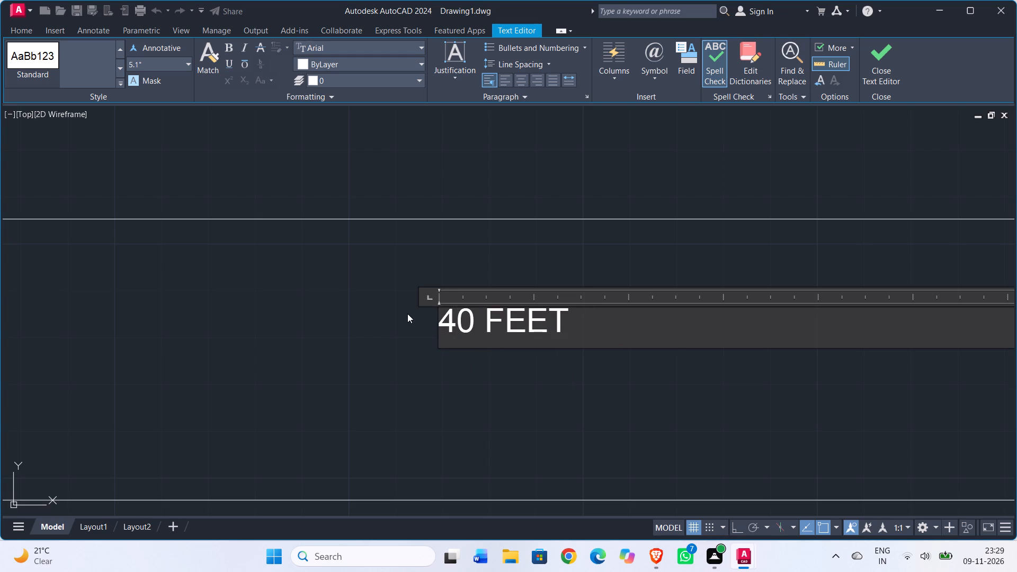
text(WEST FACING)
key(space)
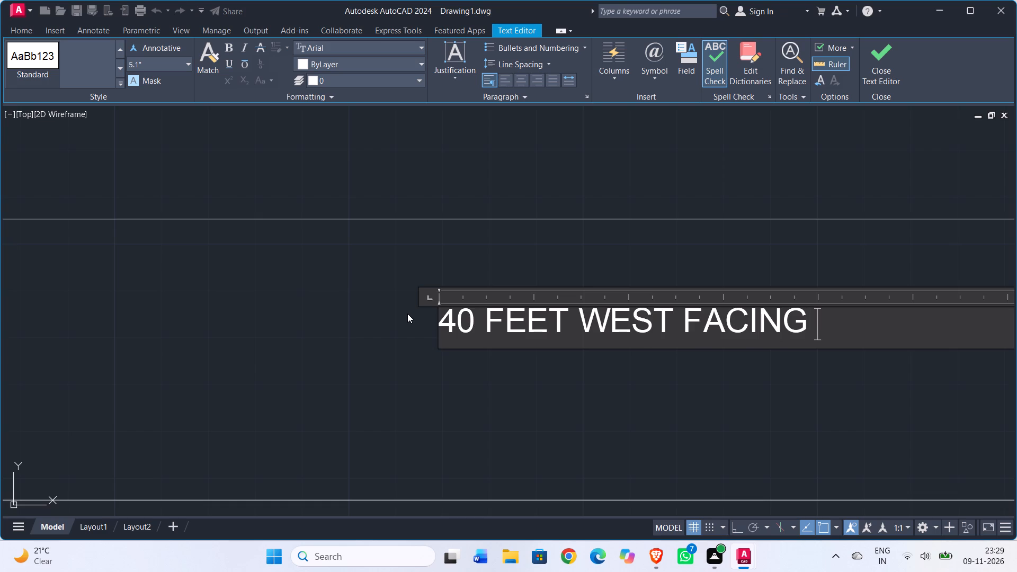
text(RO)
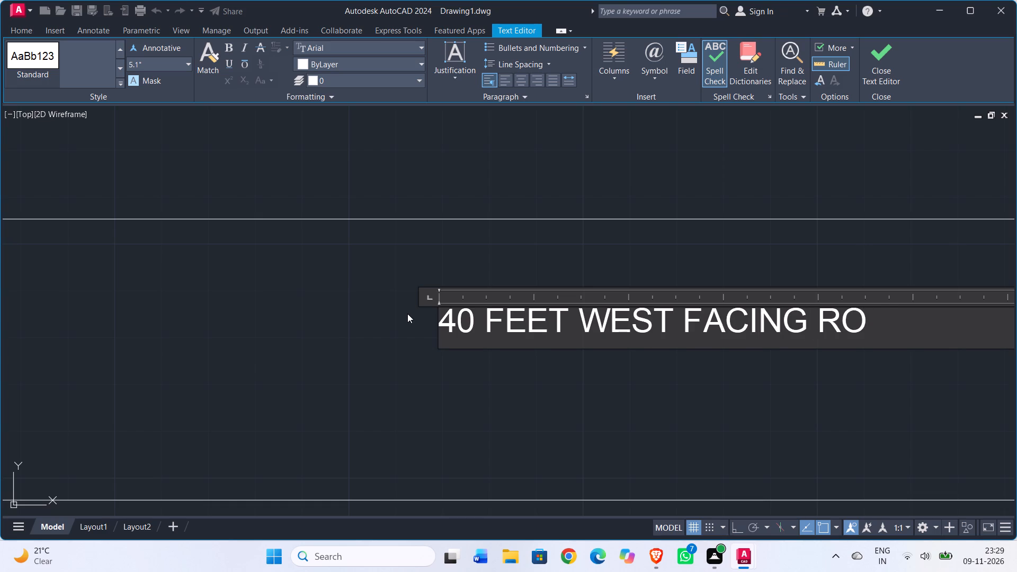
key(s)
key(BackSpace)
text(AD)
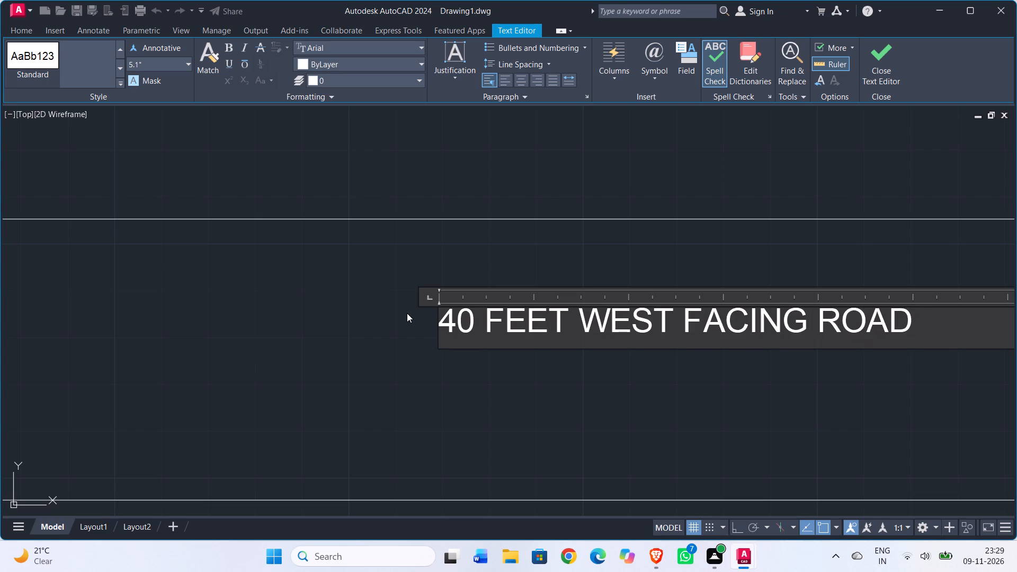
click(406, 409)
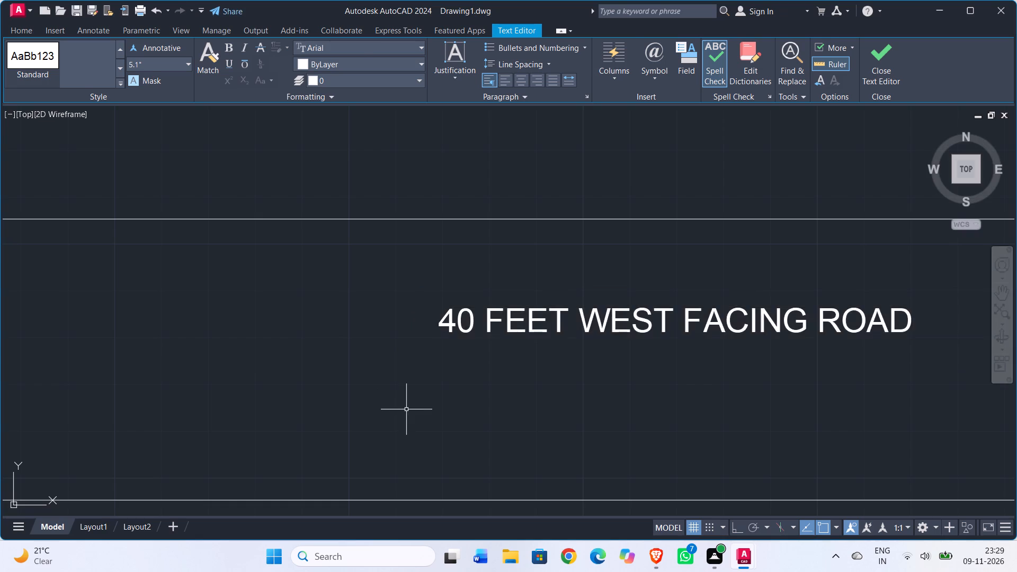
Scale up the 40 FEET WEST FACING ROAD label in the strip to a text height of about 8.3".
scroll(411, 406, down, 2)
scroll(466, 407, down, 2)
middle_drag(469, 408, 493, 385)
scroll(497, 381, up, 2)
click(503, 358)
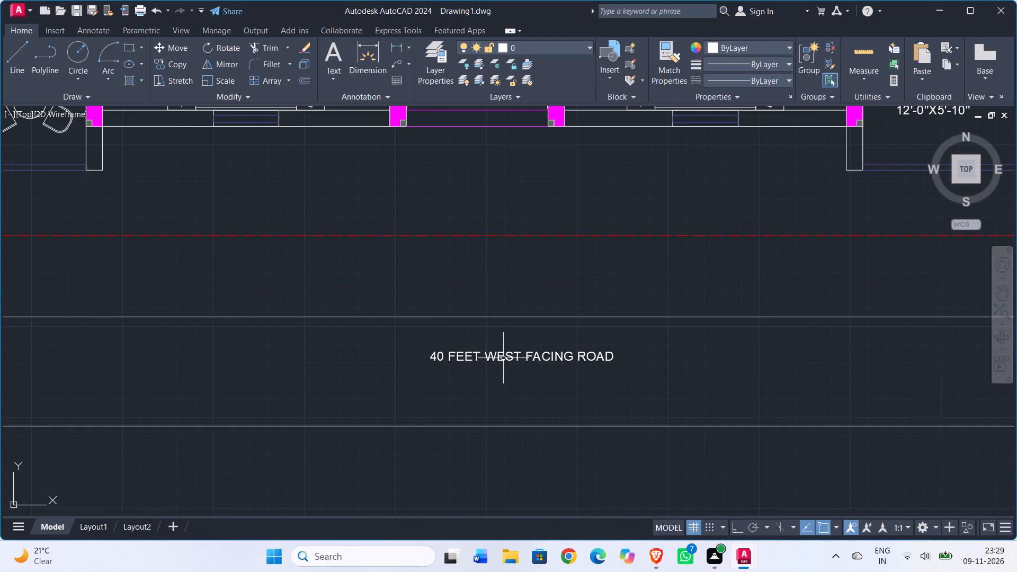
key(s)
key(c)
key(Return)
click(507, 350)
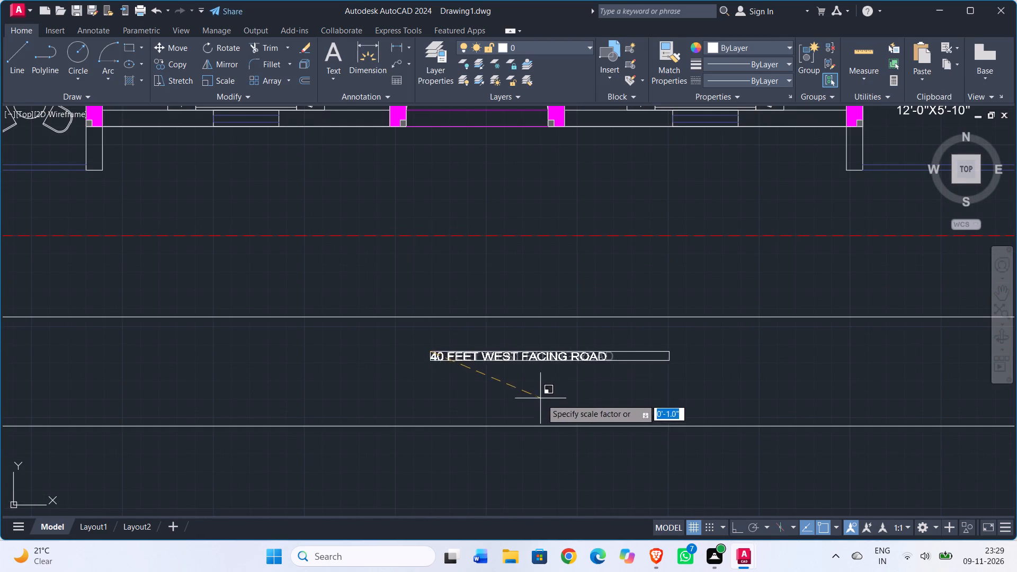
click(618, 435)
Copy the 40 FEET WEST FACING ROAD label to the empty area just below the road strip.
scroll(588, 393, down, 2)
middle_drag(591, 385, 608, 320)
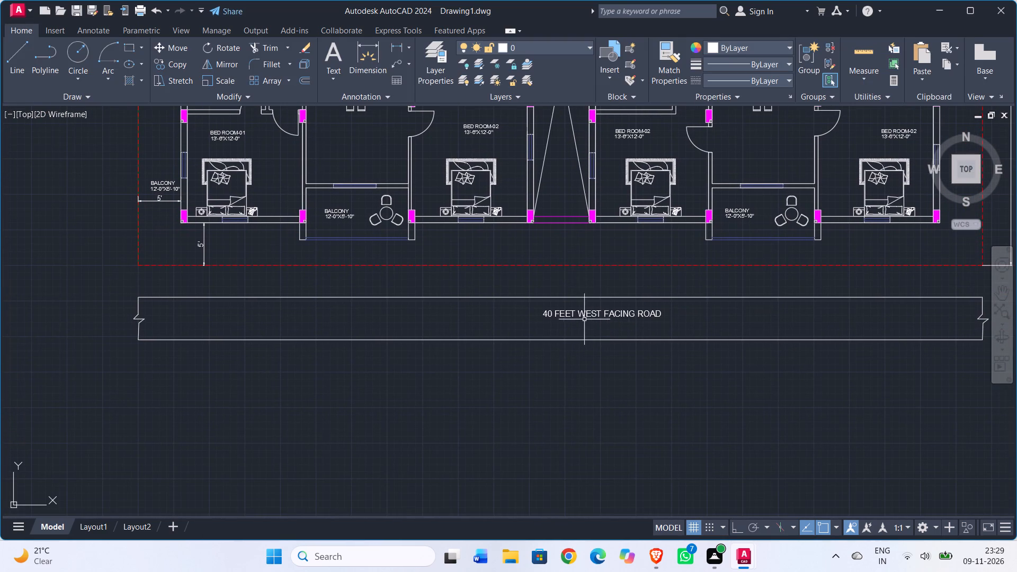
click(575, 312)
drag(167, 67, 172, 71)
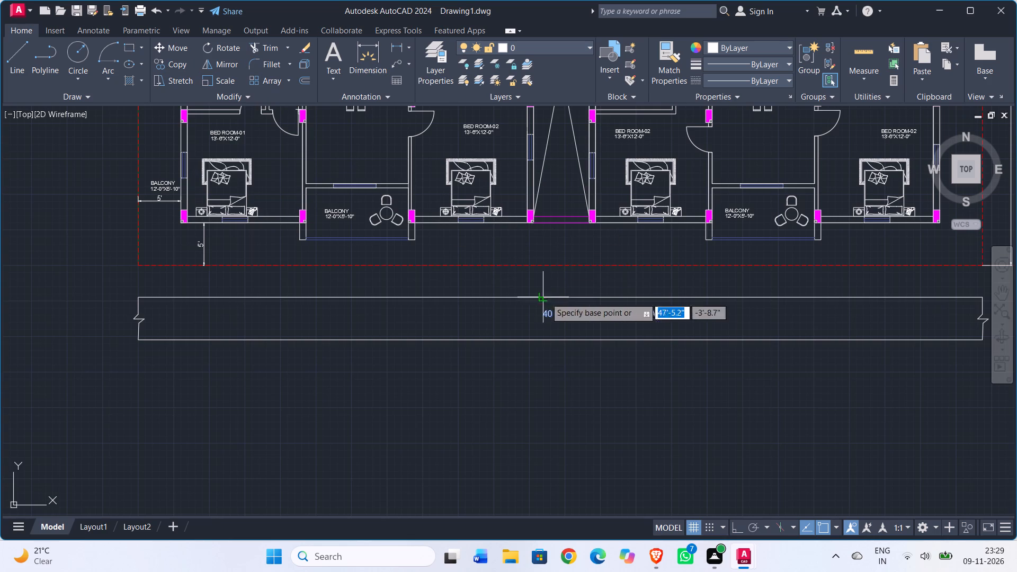
click(545, 314)
click(505, 370)
key(Escape)
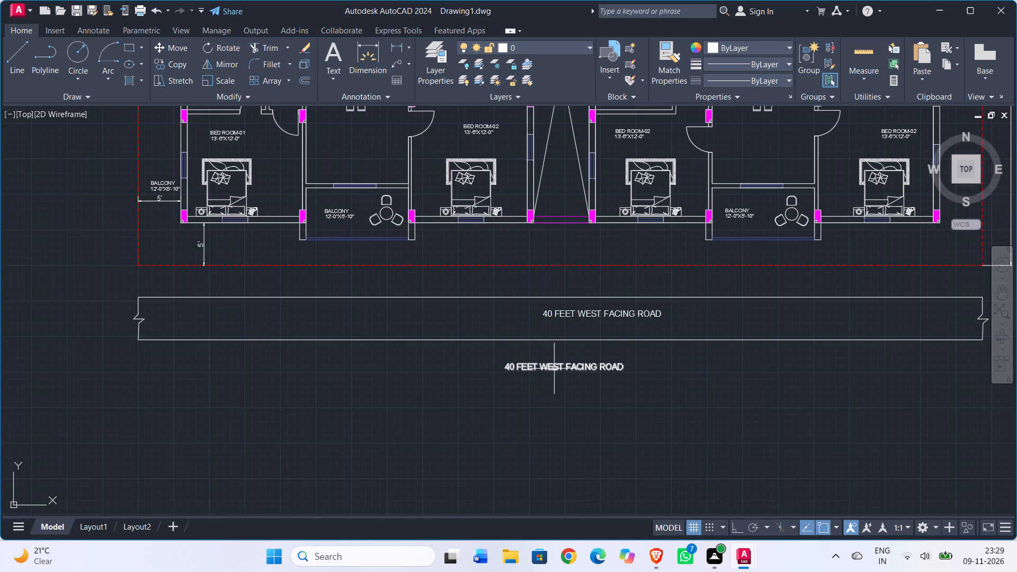
Replace the text of the copied label below the road strip with "TYPICAL FLOOR".
scroll(561, 369, up, 1)
double_click(561, 369)
scroll(574, 372, up, 1)
drag(725, 363, 451, 373)
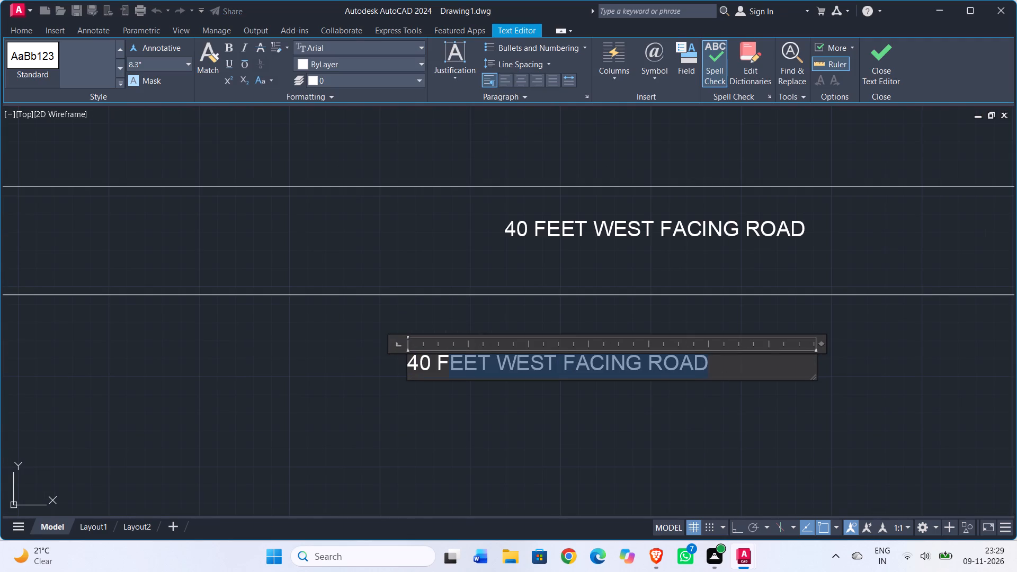
drag(451, 373, 389, 373)
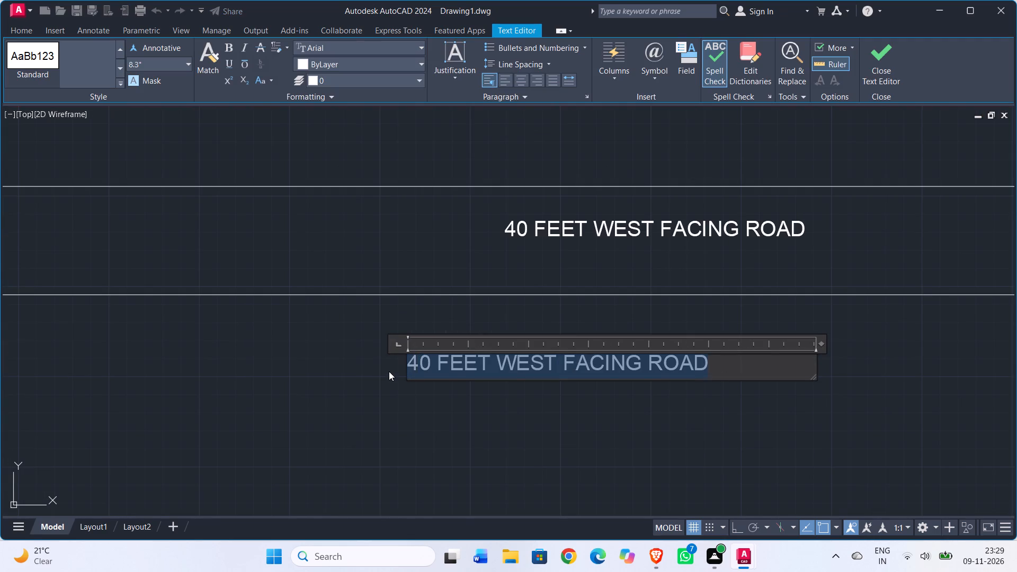
text(TYPO)
key(BackSpace)
text(ICA;)
key(BackSpace)
text(L)
key(space)
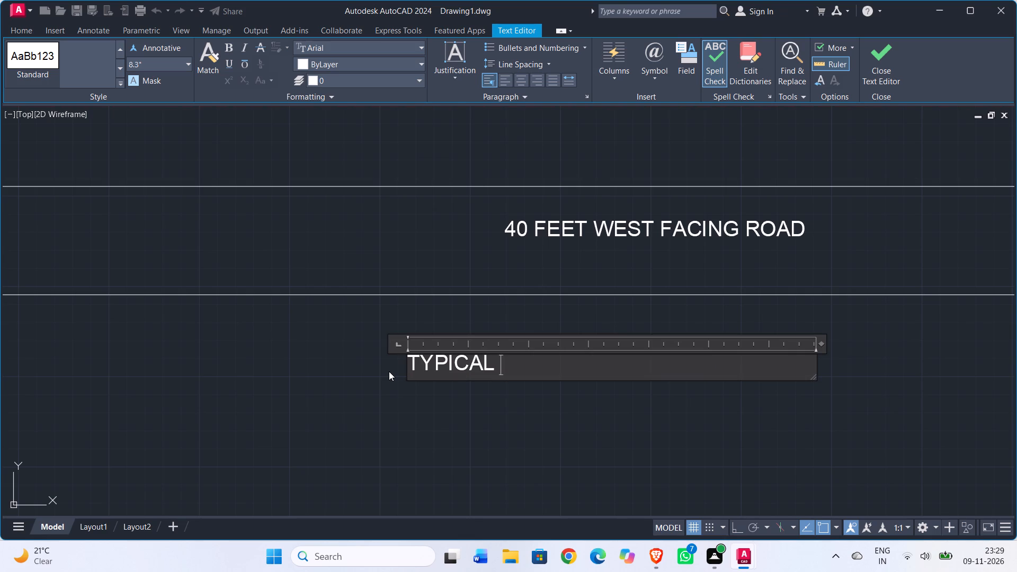
text(FLOOR)
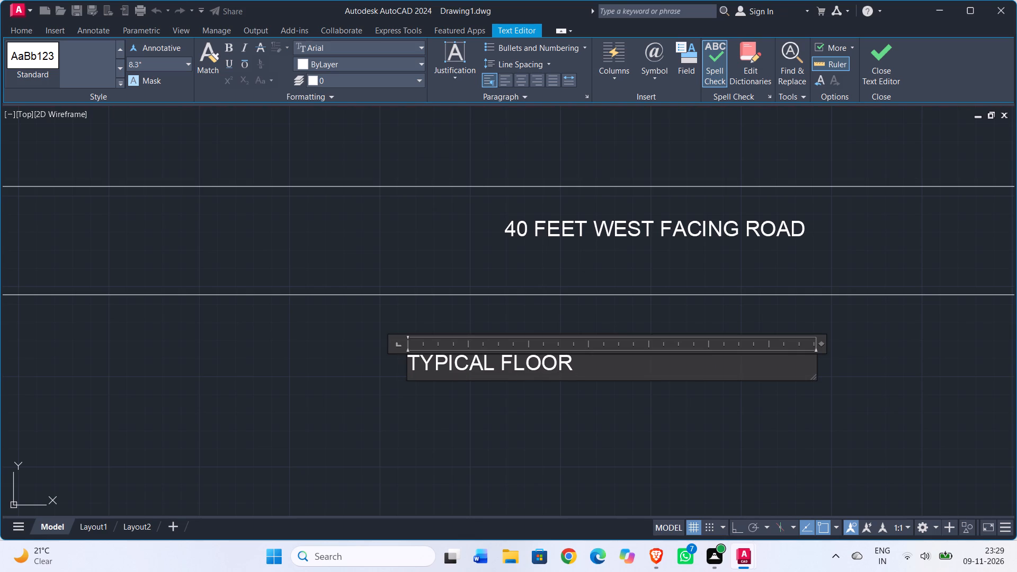
Colour the TYPICAL FLOOR text cyan and finish editing it.
drag(588, 367, 318, 364)
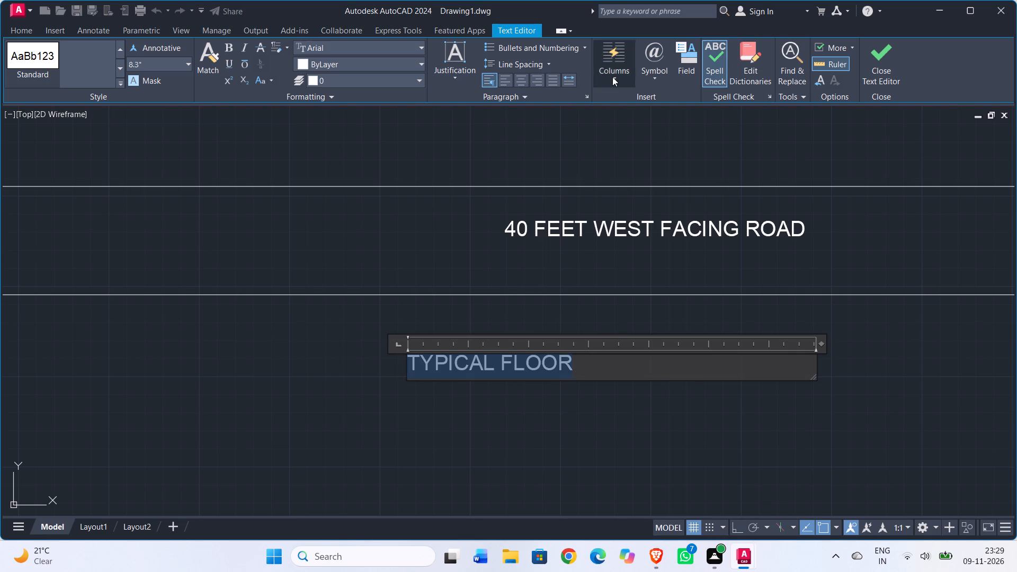
click(328, 65)
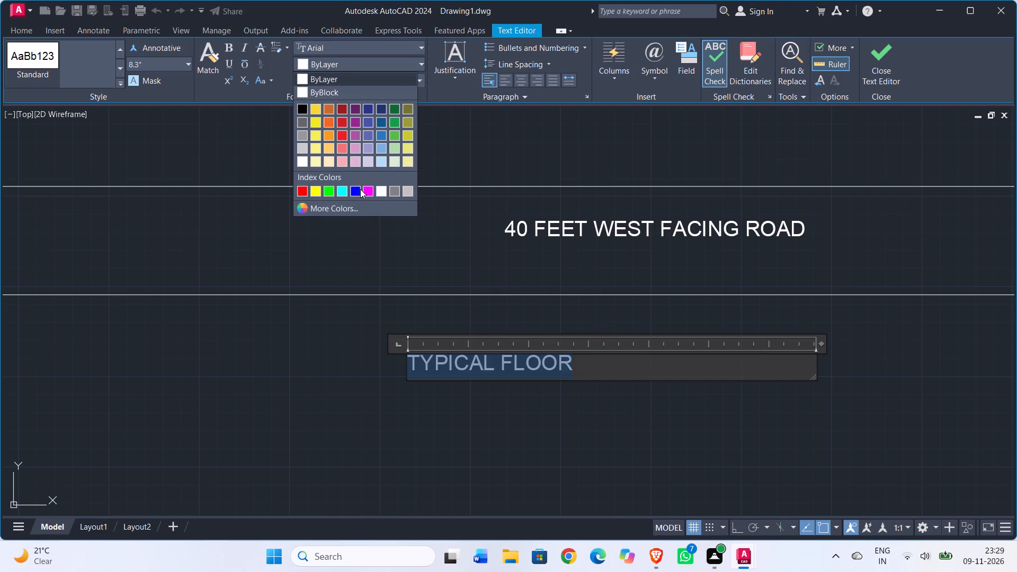
click(344, 192)
click(393, 263)
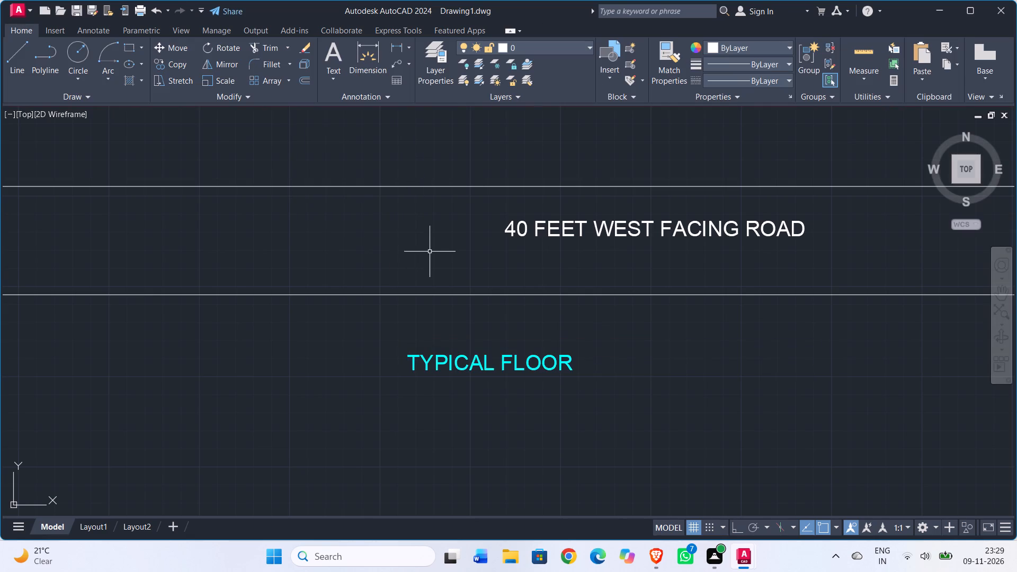
Replace the BALCONY label's text in the left setback, above the 5' dimension, with "SALABLE AREA - 1905 SFT".
scroll(432, 252, down, 2)
scroll(527, 283, down, 2)
middle_drag(527, 292, 511, 346)
scroll(299, 279, up, 3)
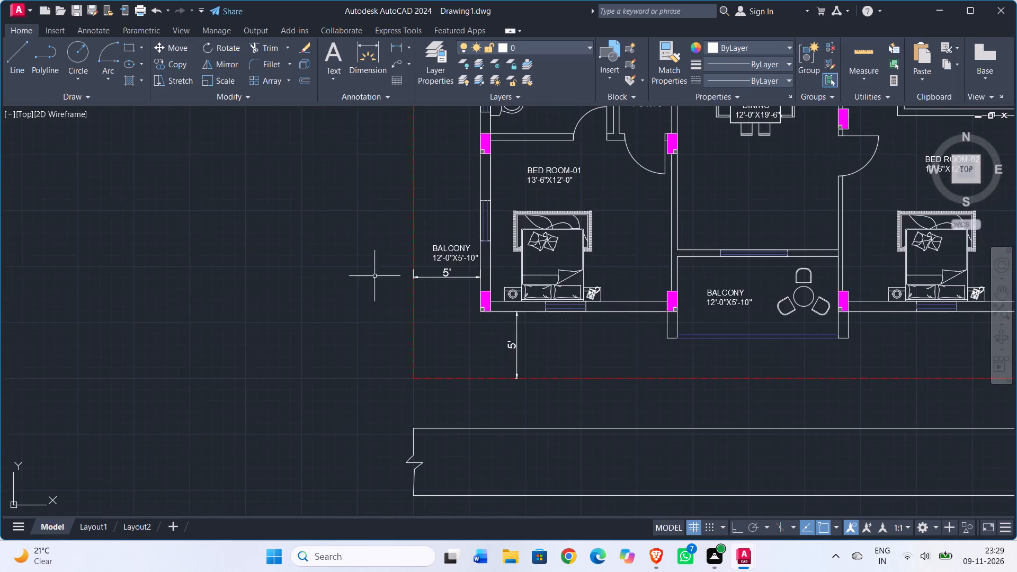
scroll(409, 278, up, 1)
double_click(488, 233)
scroll(488, 233, up, 2)
drag(565, 271, 556, 269)
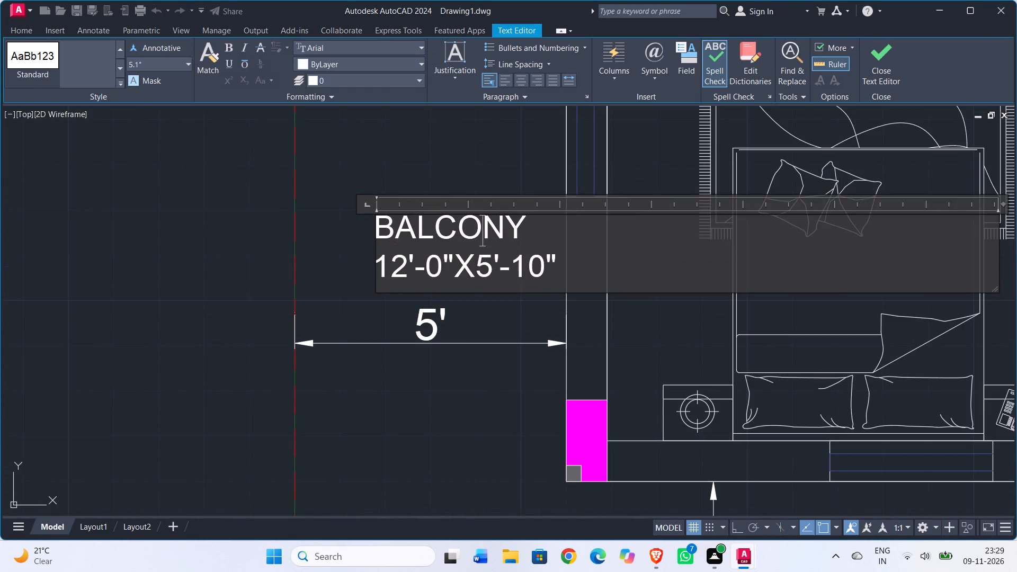
drag(556, 269, 374, 230)
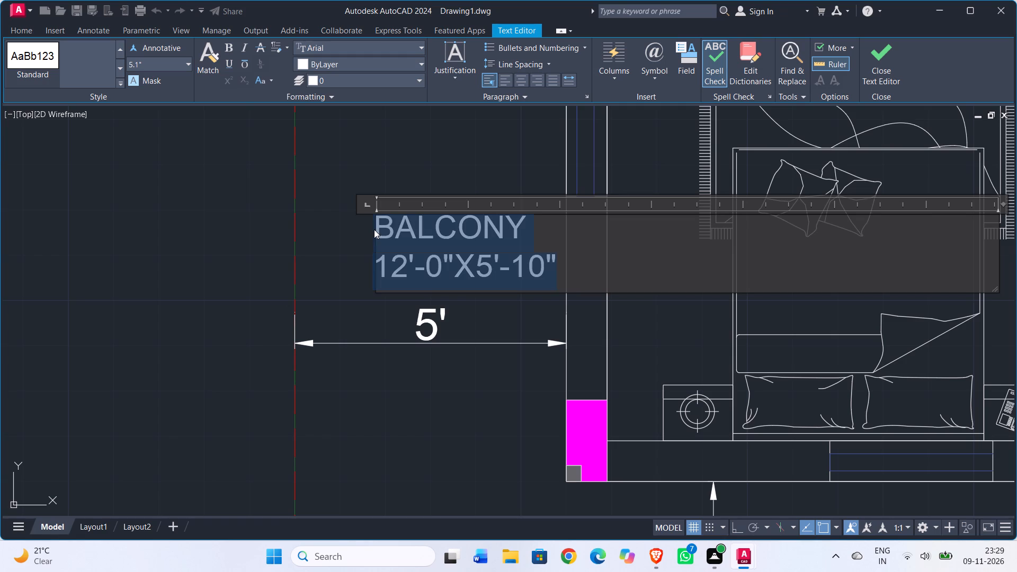
text(SALAN)
key(BackSpace)
text(BLE)
key(space)
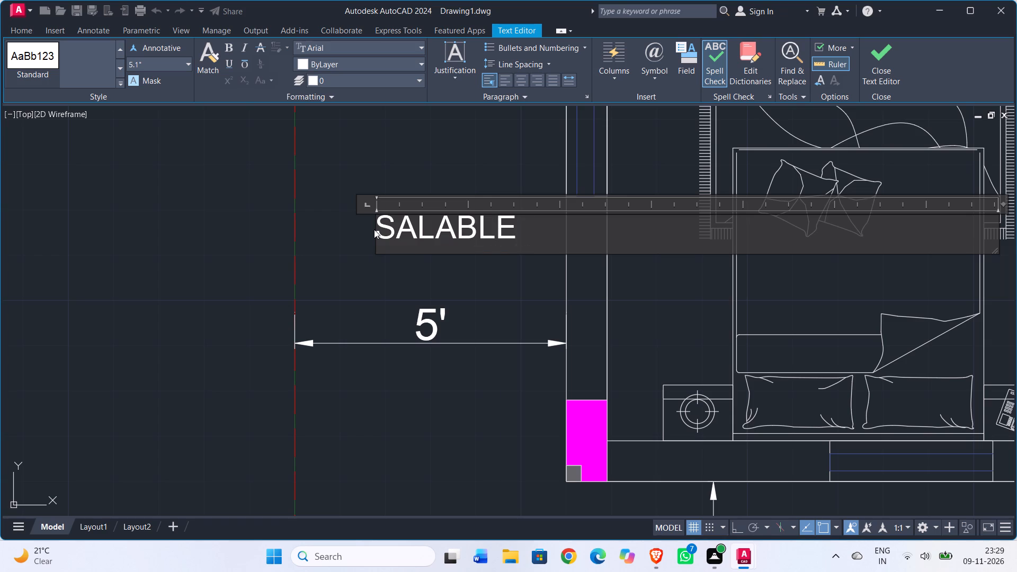
text(AREA)
key(space)
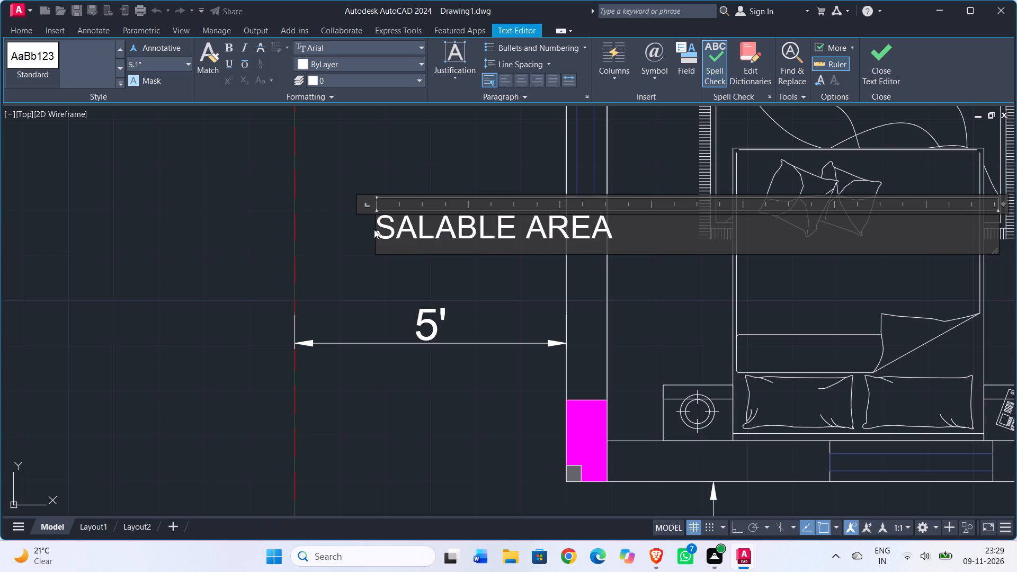
text(-)
key(space)
text(19)
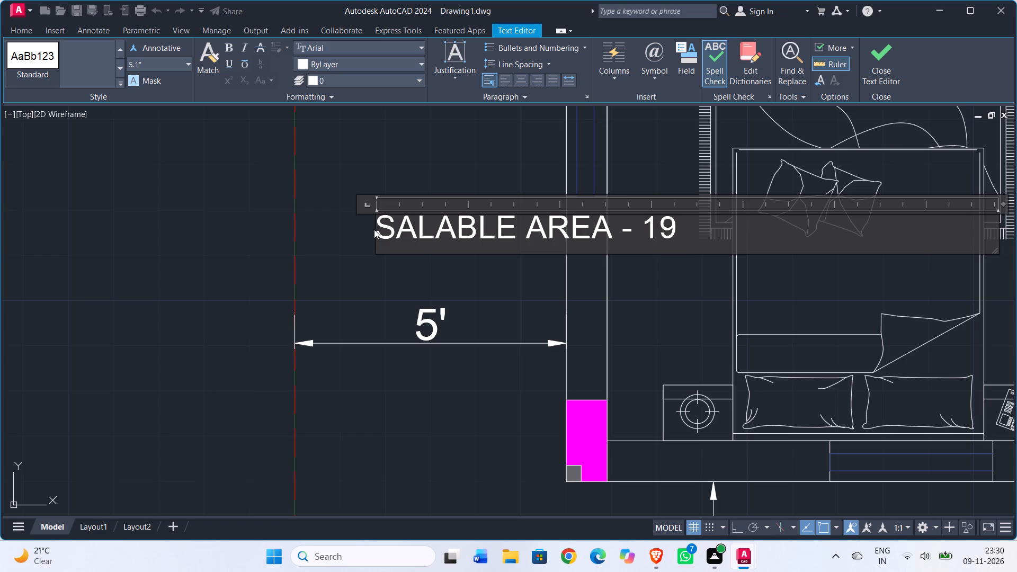
text(05)
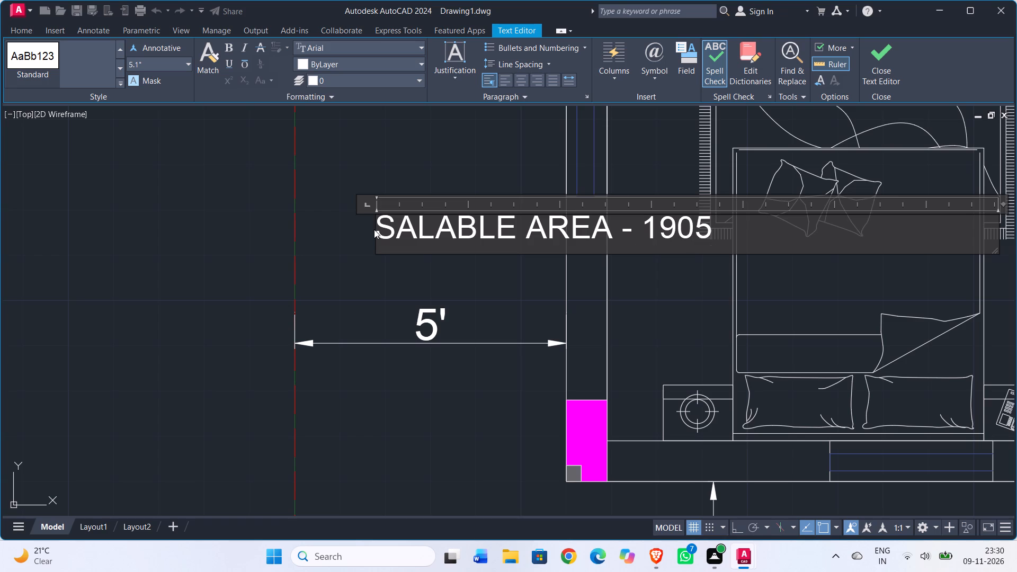
key(space)
text(SFT)
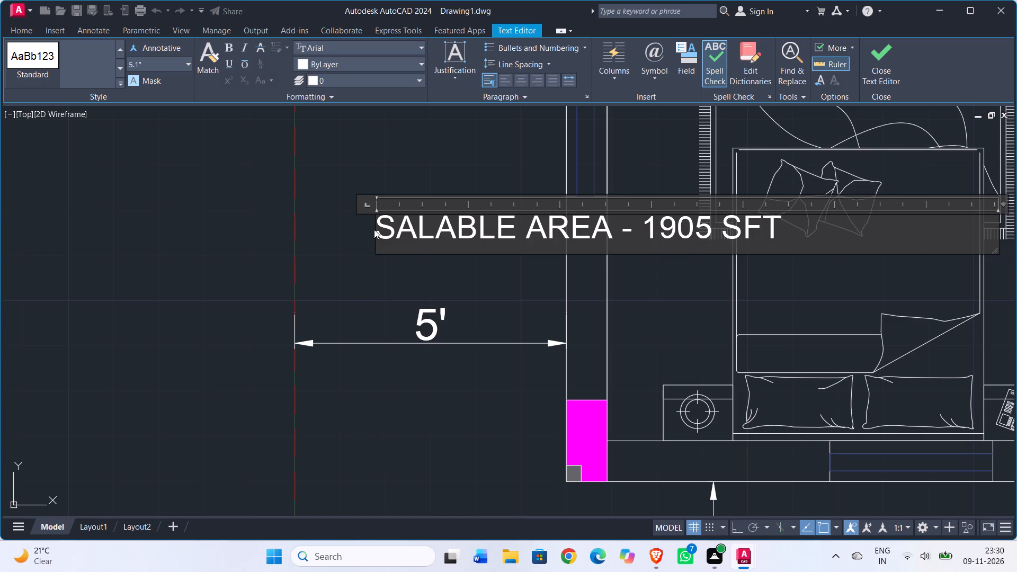
Colour the SALABLE AREA - 1905 SFT text orange (205,105,40) and finish editing it.
drag(784, 233, 415, 237)
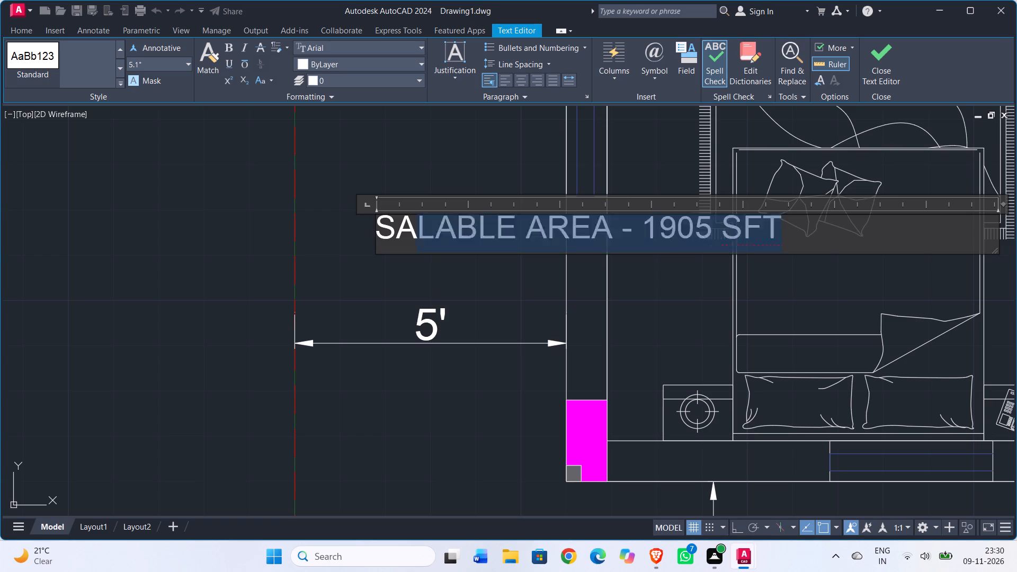
drag(415, 237, 370, 237)
click(340, 66)
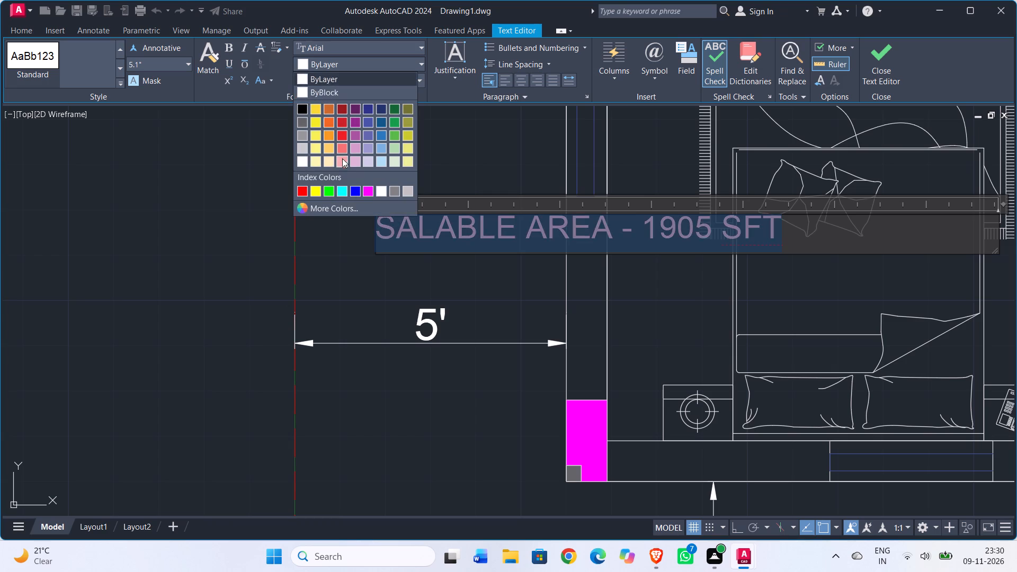
click(327, 121)
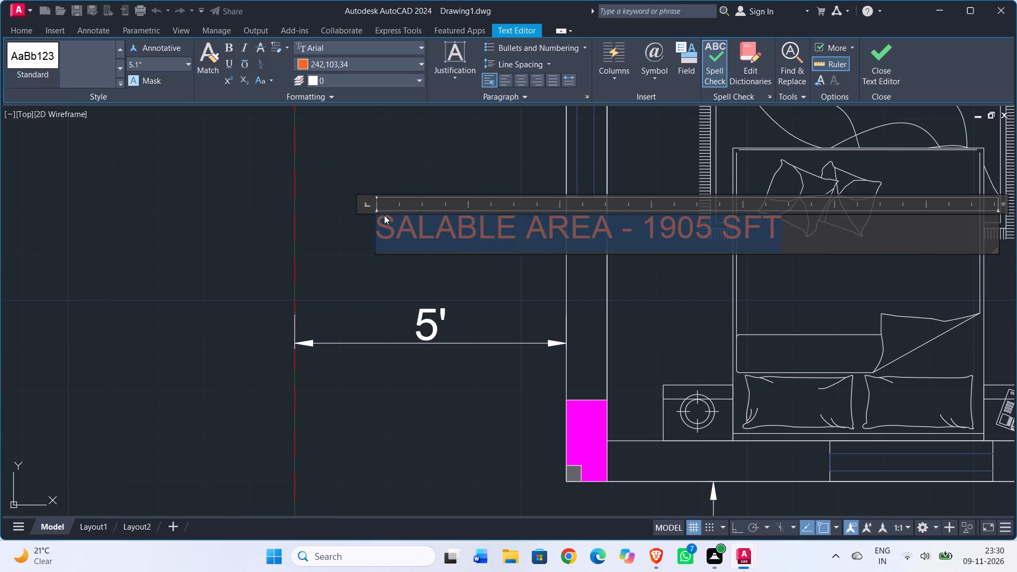
click(325, 57)
click(328, 106)
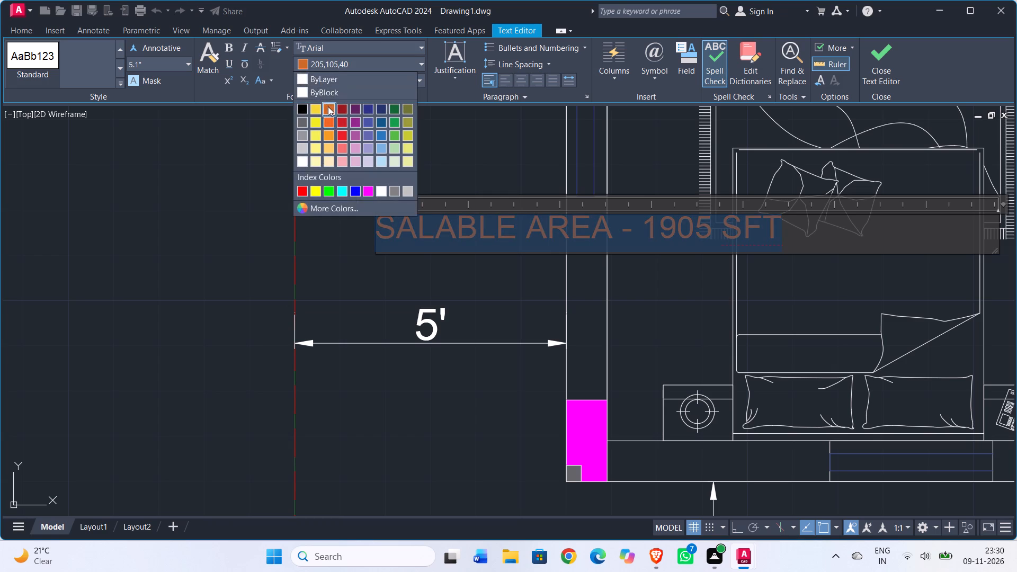
click(352, 169)
Rotate the SALABLE AREA - 1905 SFT label 90° with Ortho on so it reads vertically along the setback.
click(422, 229)
scroll(421, 230, down, 1)
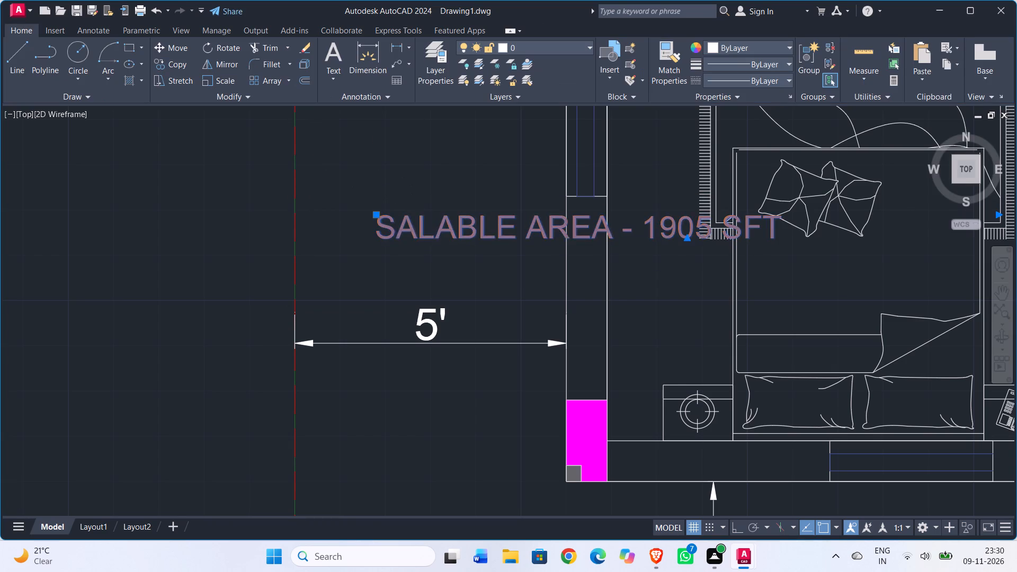
scroll(421, 230, down, 1)
click(209, 46)
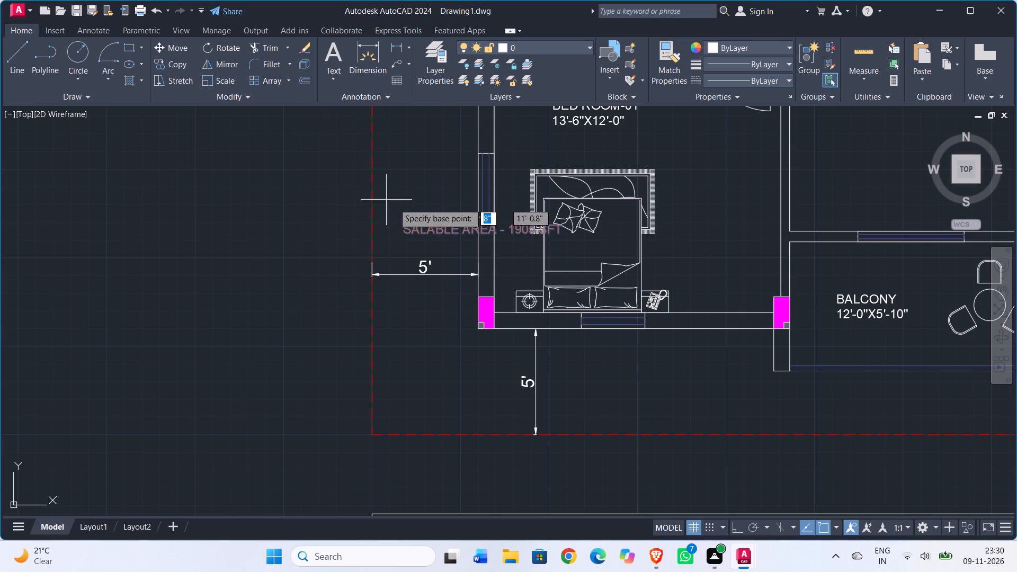
click(732, 527)
click(404, 242)
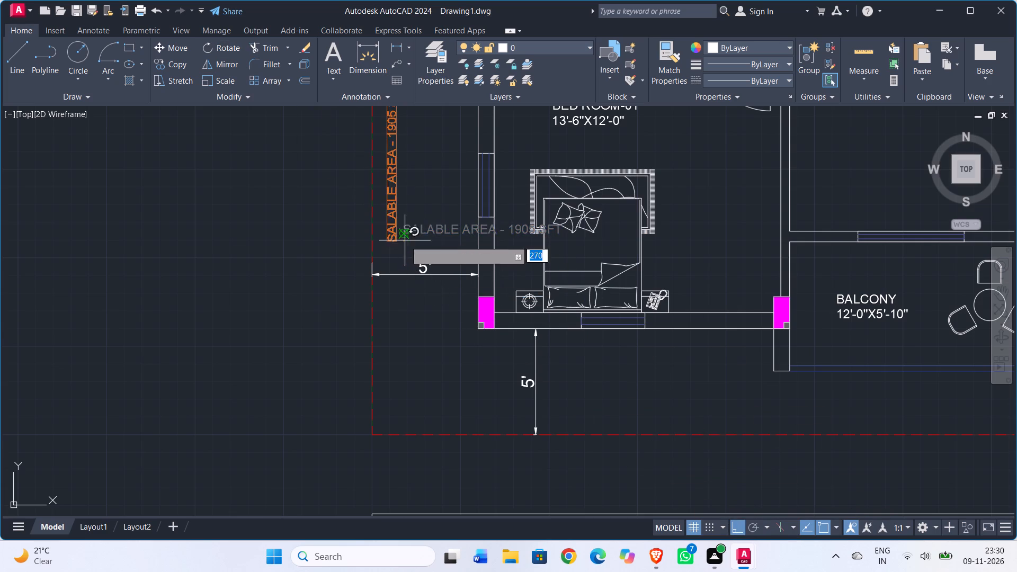
click(418, 207)
Move the vertical SALABLE AREA label horizontally across the left setback, closer to the BED ROOM-01 outer wall.
click(395, 196)
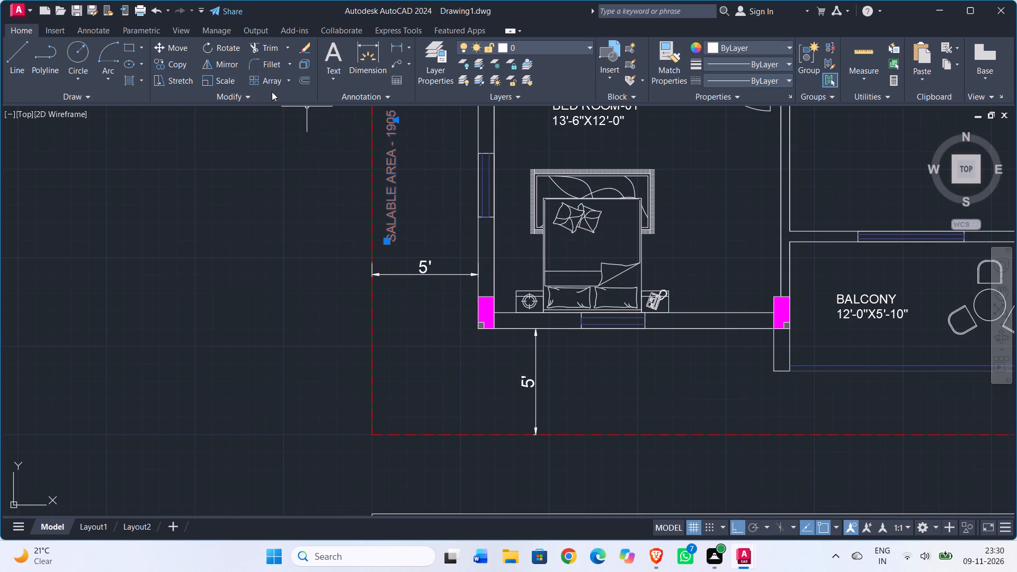
click(177, 49)
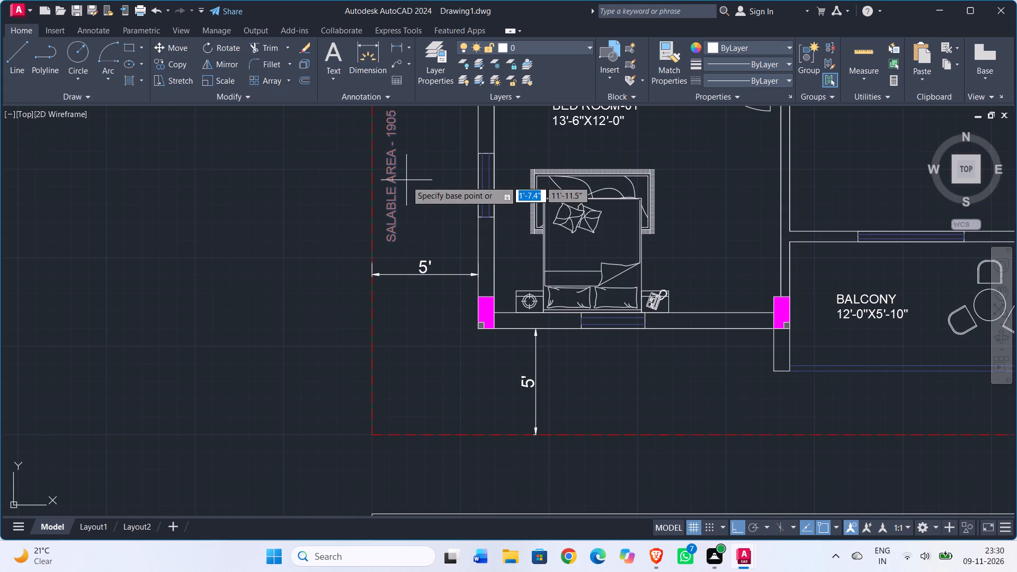
click(397, 239)
click(448, 244)
Copy the BED ROOM-01 13'-6"X12'-0" label horizontally into the left setback, beside the vertical SALABLE AREA label.
scroll(411, 235, down, 1)
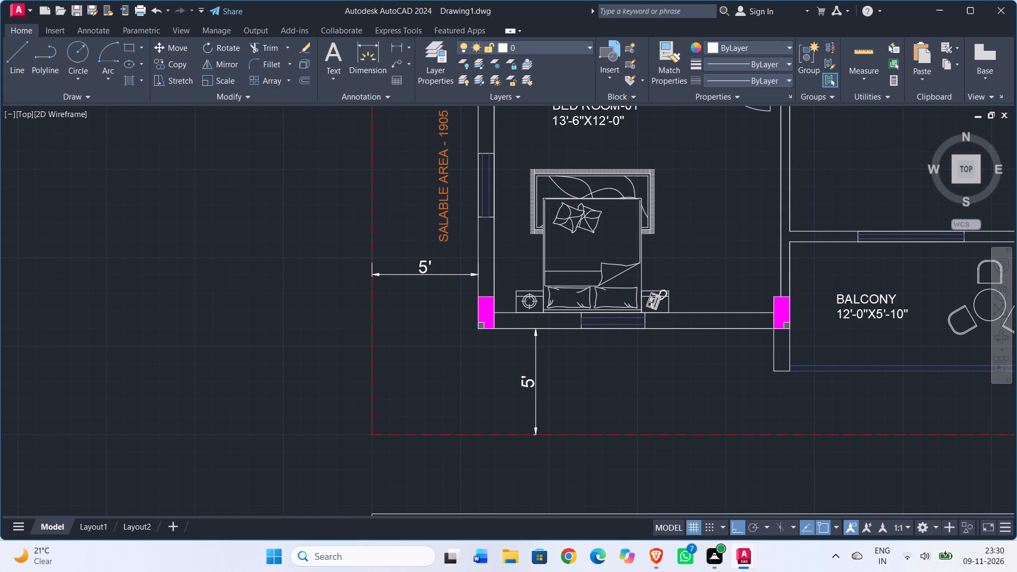
middle_drag(411, 235, 411, 291)
scroll(417, 258, up, 1)
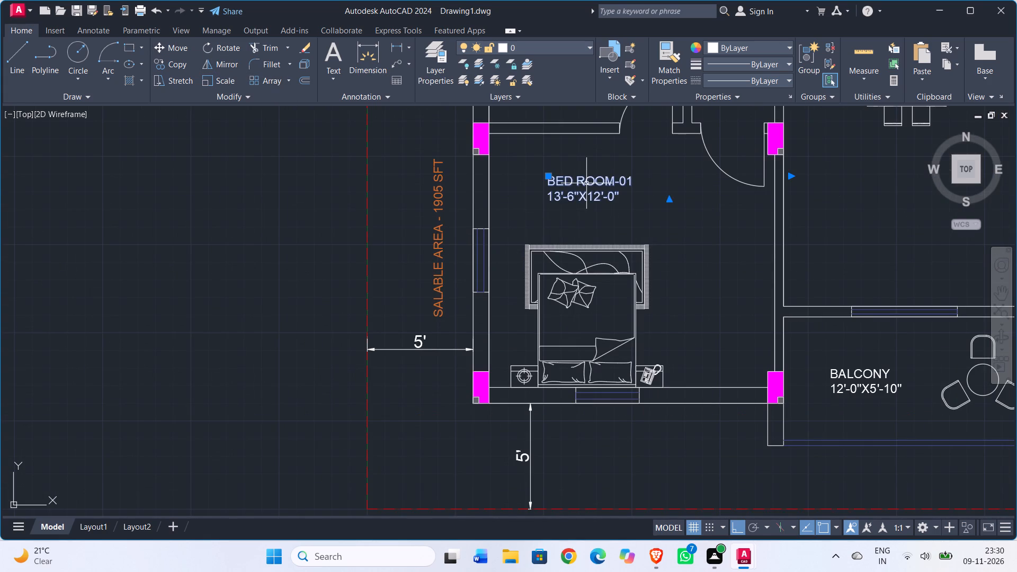
click(586, 183)
drag(176, 62, 181, 65)
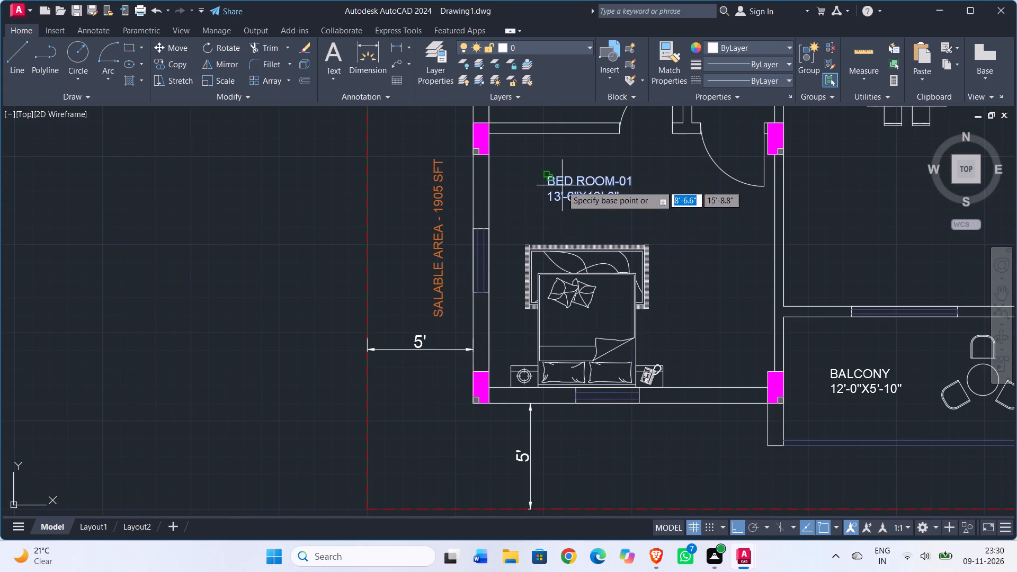
click(562, 184)
click(343, 216)
key(Escape)
Place the copied BED ROOM-01 label beside the SALABLE AREA label and replace its whole text with EAST.
double_click(404, 199)
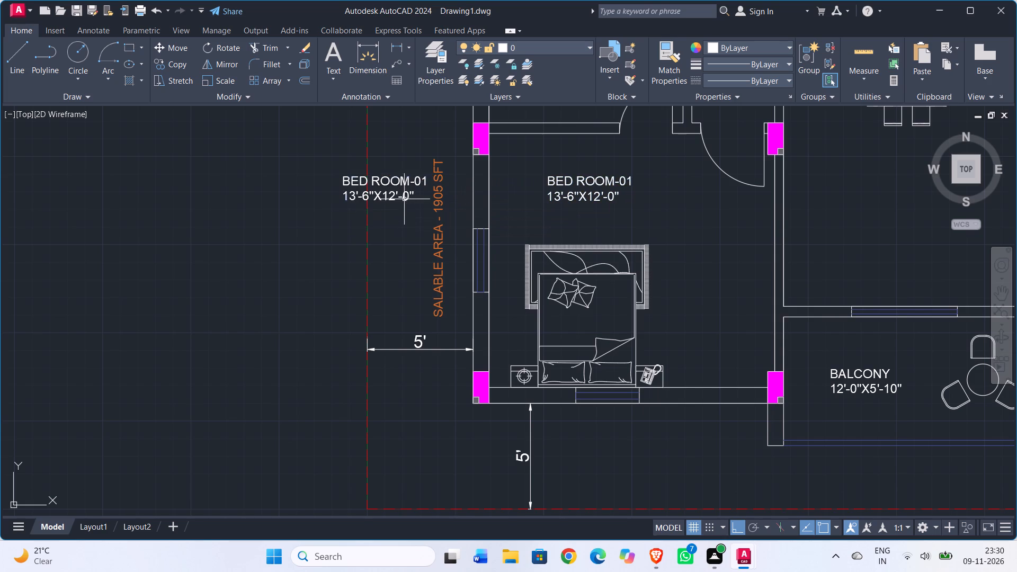
scroll(404, 199, up, 1)
drag(431, 203, 304, 169)
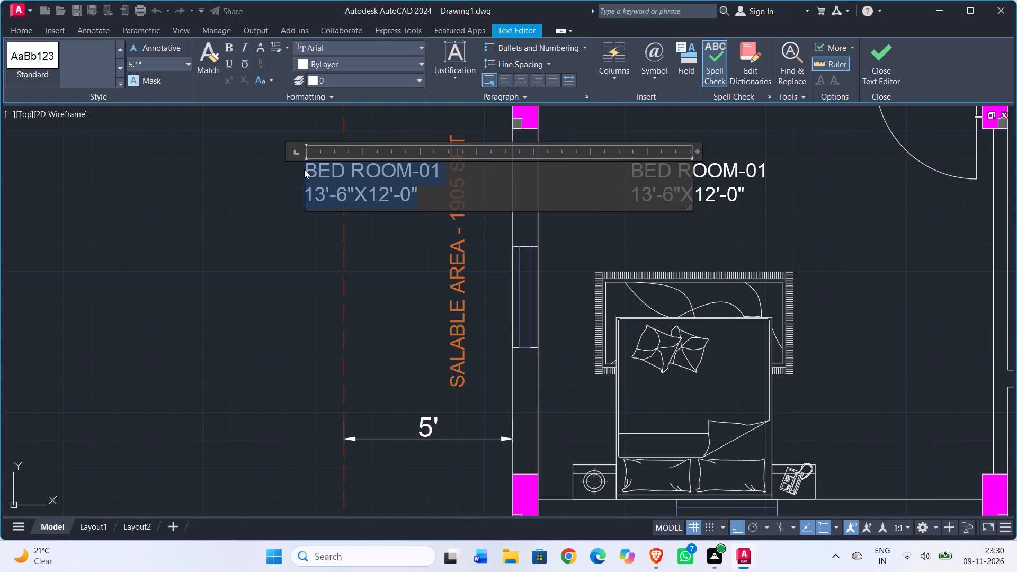
text(ARE)
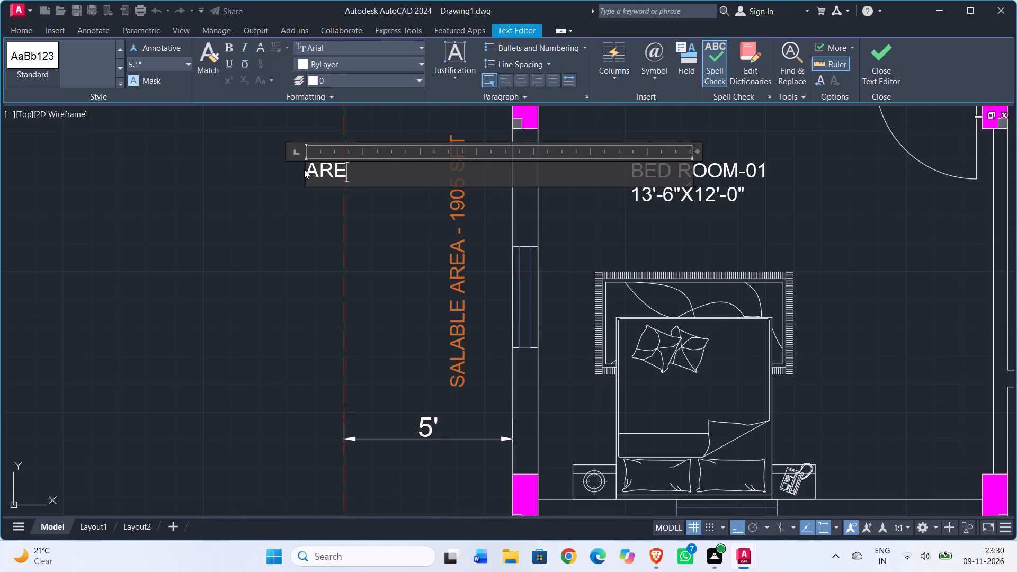
key(BackSpace)
key(BackSpace)
key(BackSpace)
text(EAST)
click(286, 225)
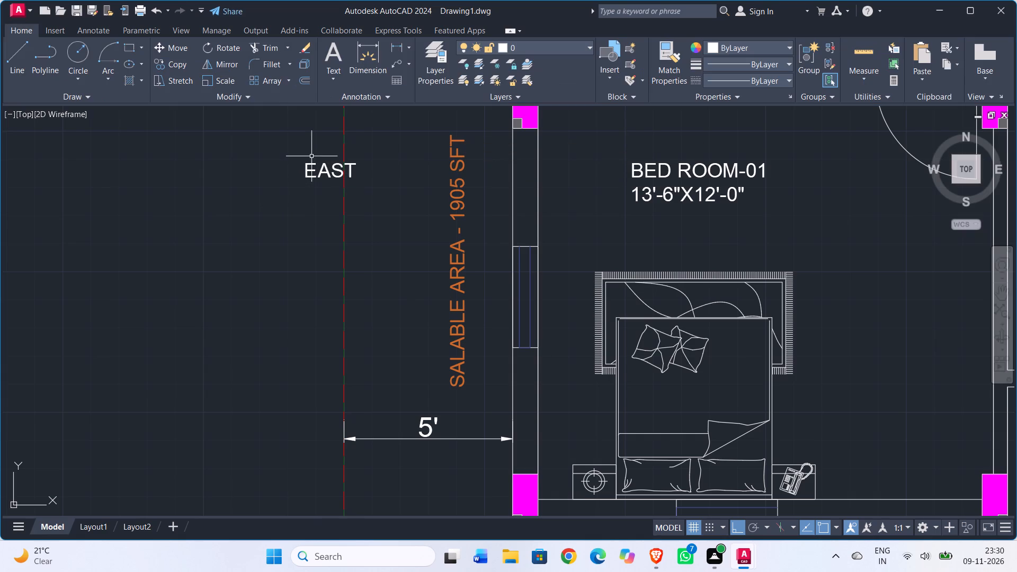
Rotate the EAST label 90° with Ortho on so it reads vertically, parallel to the SALABLE AREA label.
click(312, 169)
click(216, 51)
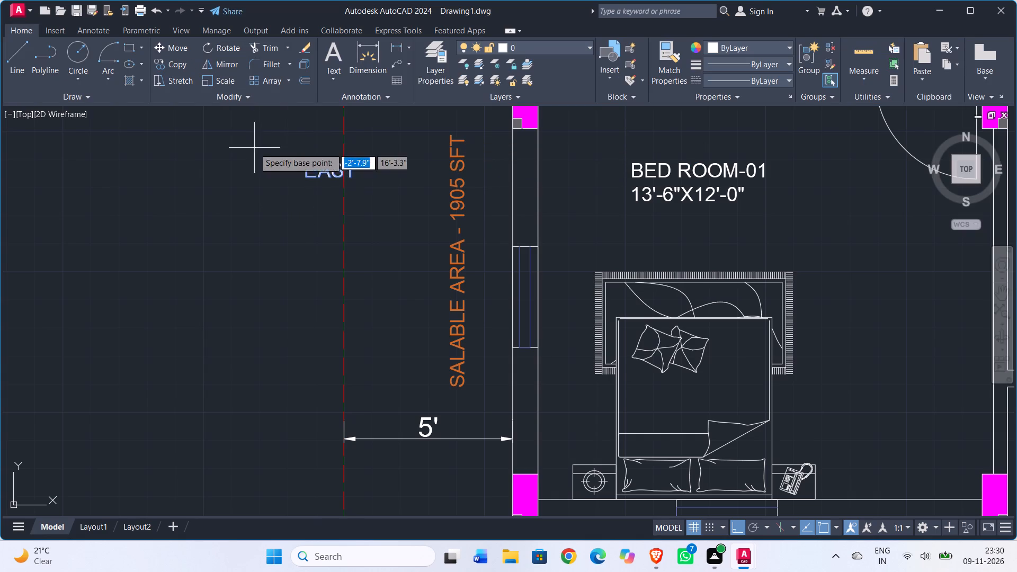
click(309, 180)
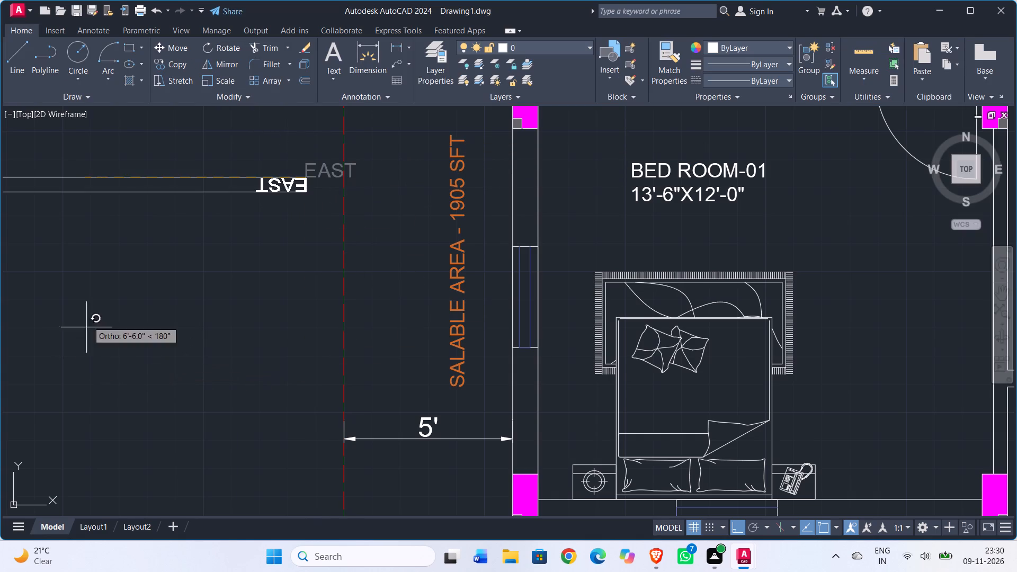
scroll(237, 124, up, 1)
middle_drag(240, 131, 241, 323)
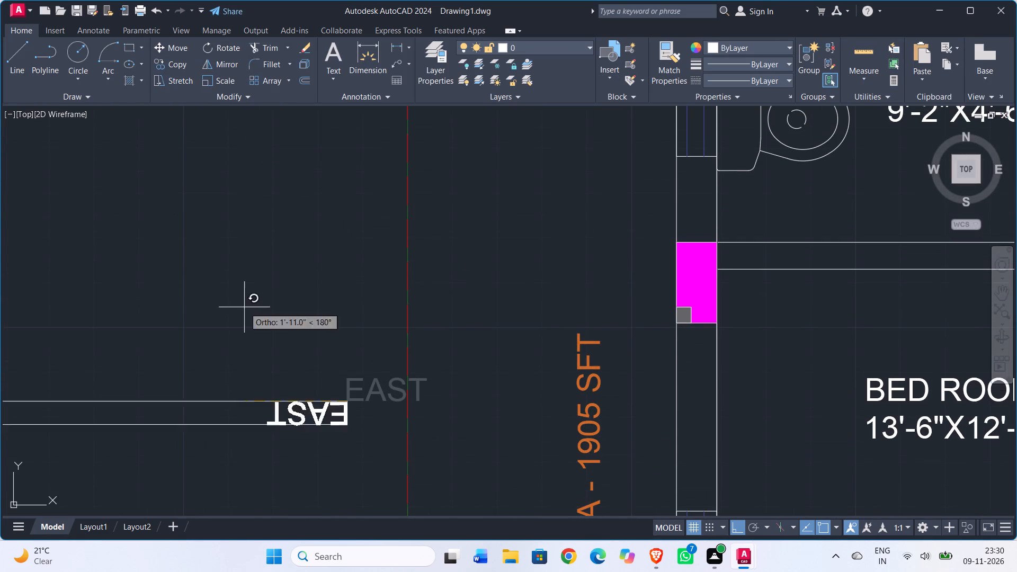
click(262, 249)
Turn Ortho off and move the EAST label into the setback, beside the lower end of the SALABLE AREA label.
scroll(281, 296, down, 2)
middle_drag(282, 299, 294, 266)
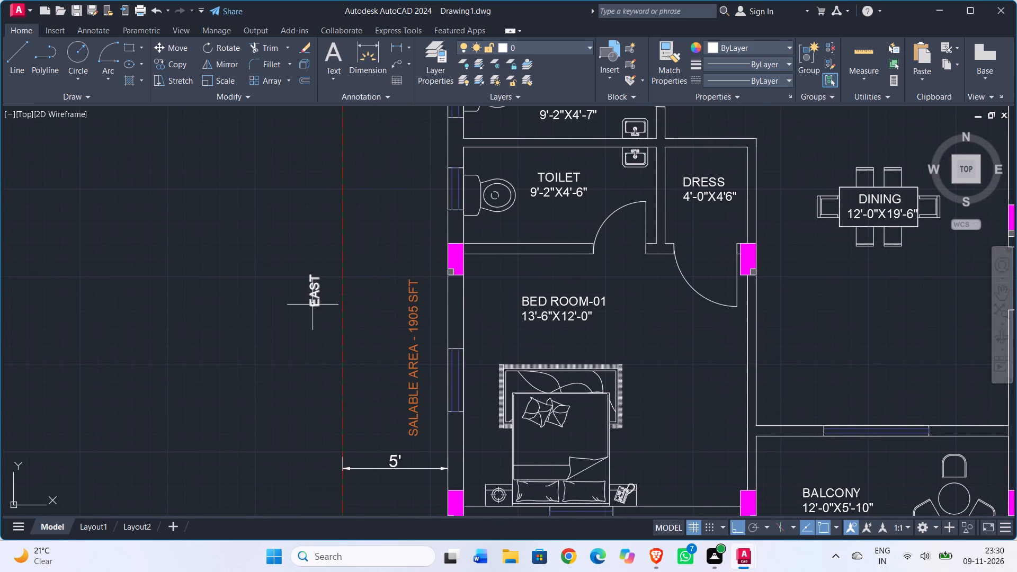
click(313, 305)
key(m)
key(Return)
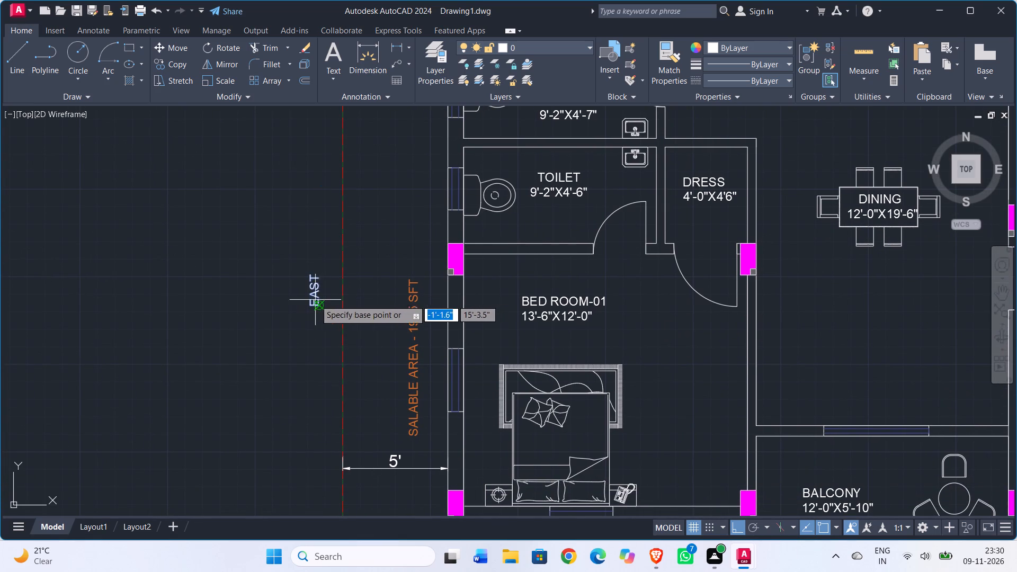
click(315, 300)
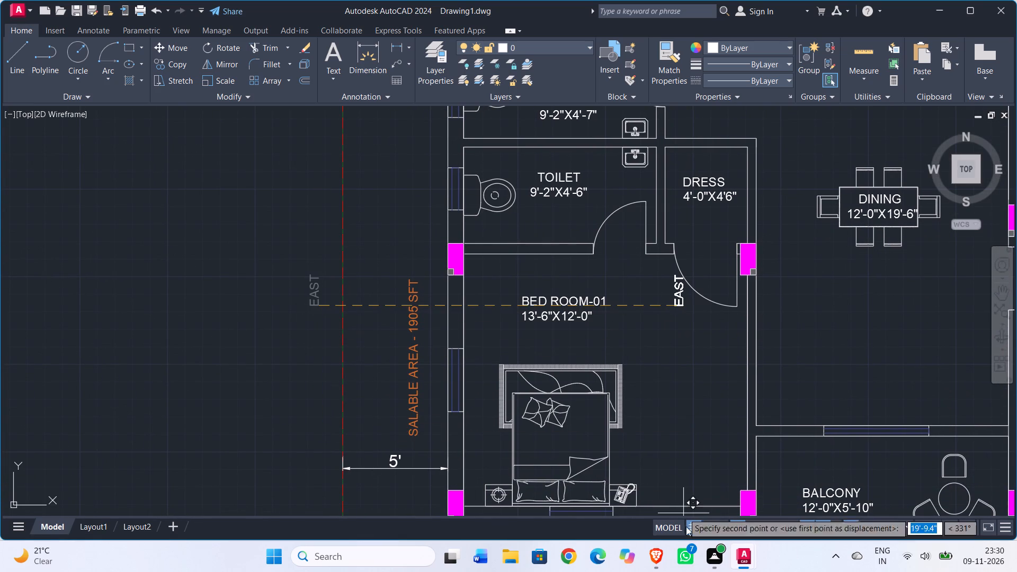
click(737, 530)
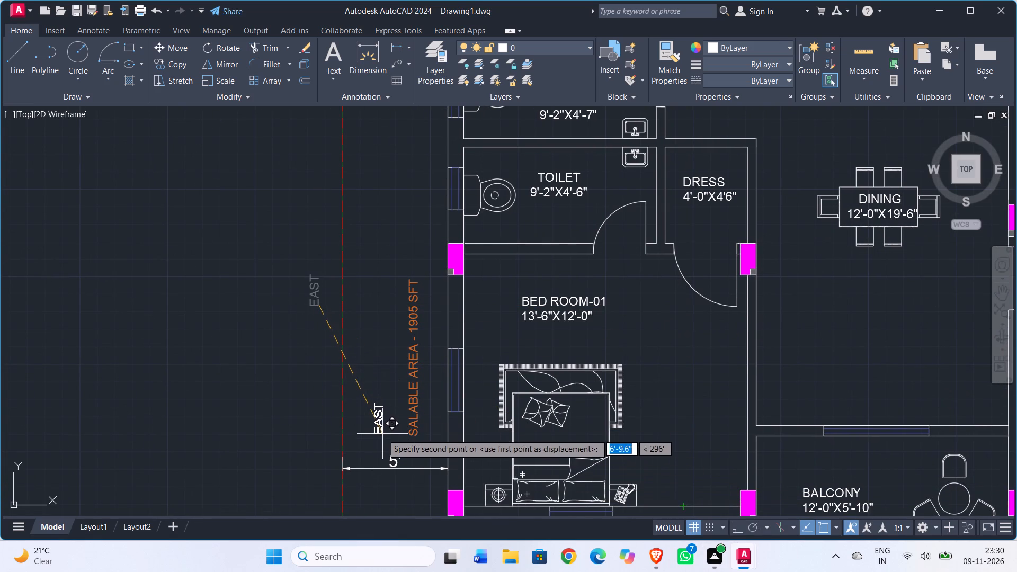
click(383, 436)
key(Escape)
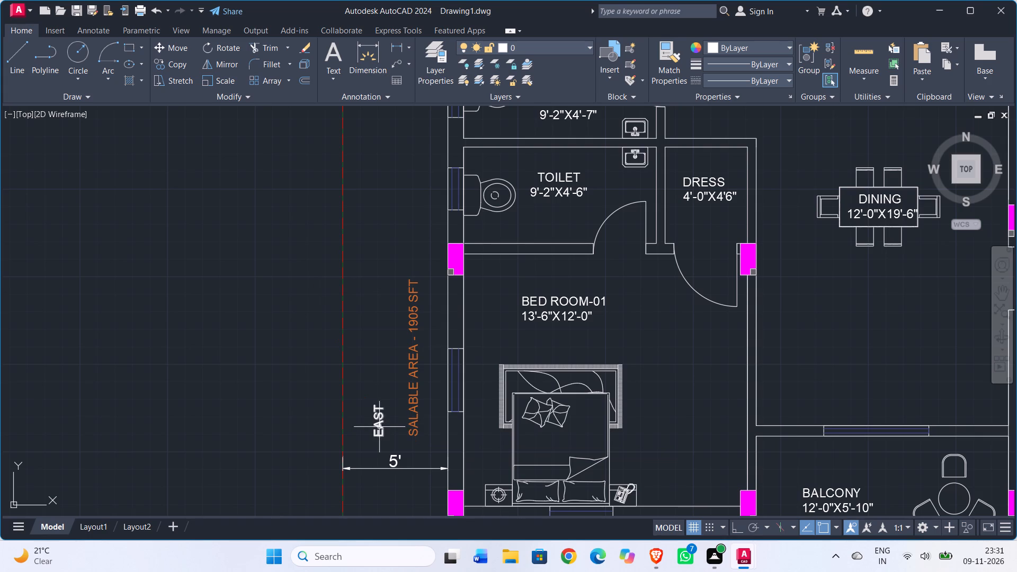
Copy the EAST and SALABLE AREA labels together into the right setback beside the plan's lower-right bedroom.
click(379, 427)
click(417, 423)
drag(177, 62, 182, 68)
click(384, 434)
scroll(515, 436, down, 4)
middle_drag(655, 436, 391, 418)
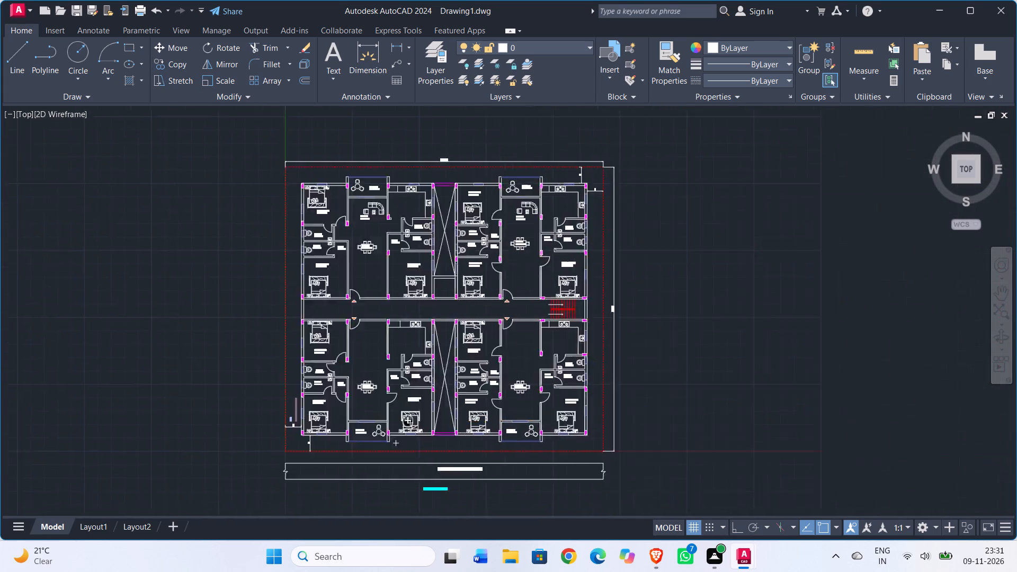
middle_drag(391, 418, 203, 386)
scroll(352, 399, up, 2)
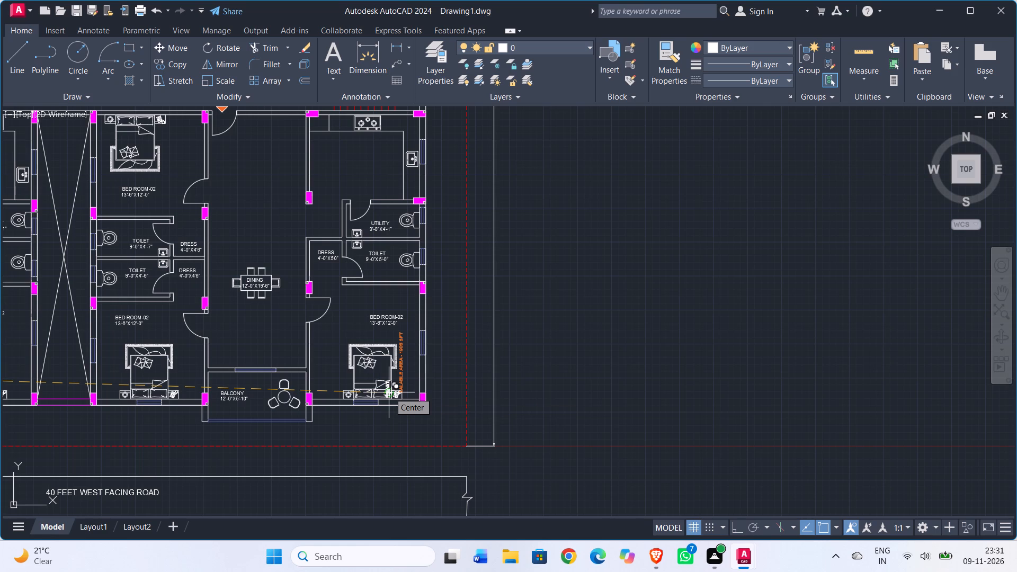
scroll(442, 406, up, 3)
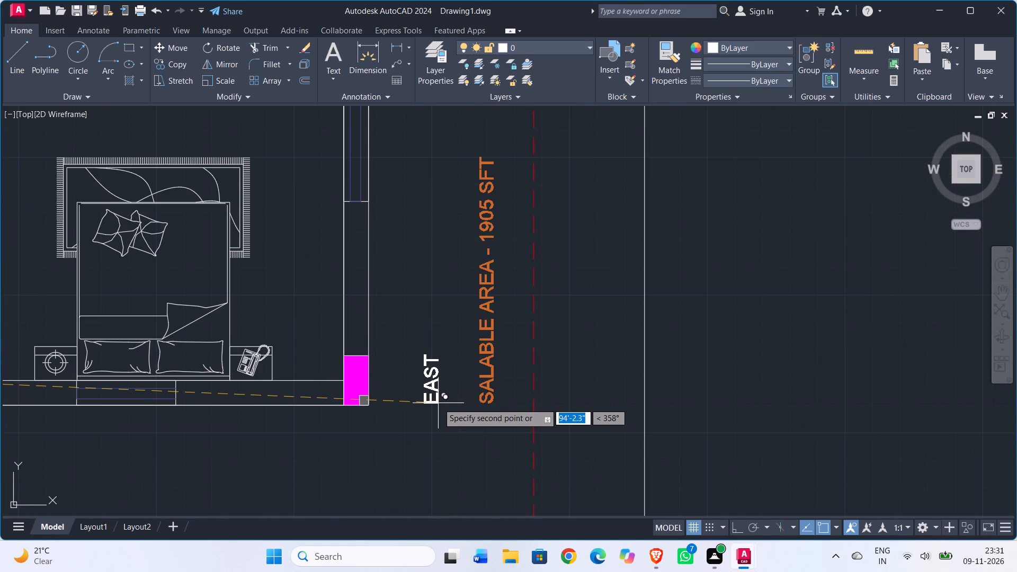
click(438, 394)
Place further copies of both labels in the upper-right setback beside the utility and the upper-left setback beside BED ROOM-02, ending the copy.
scroll(467, 352, down, 4)
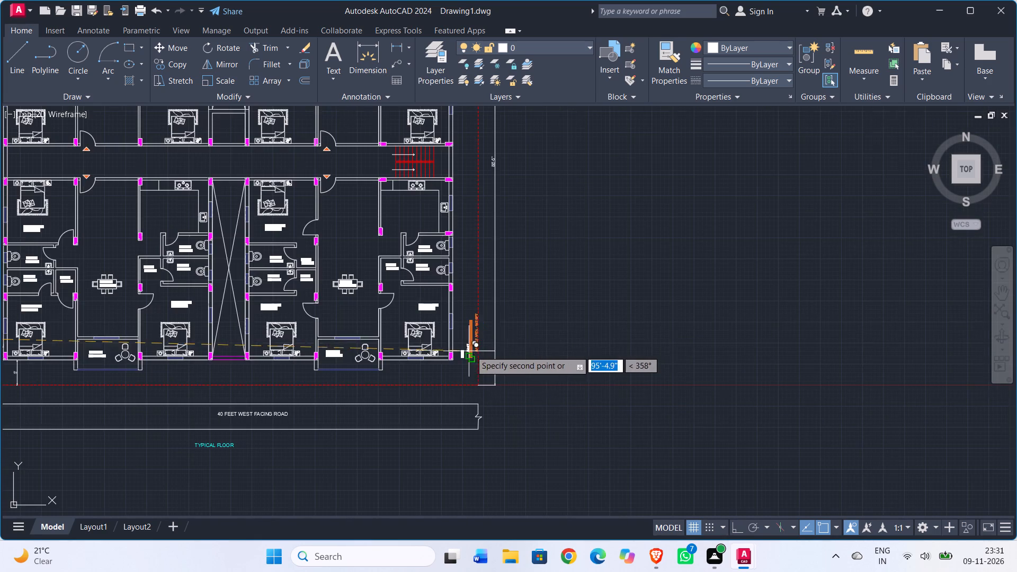
middle_drag(506, 329, 466, 534)
scroll(420, 239, up, 2)
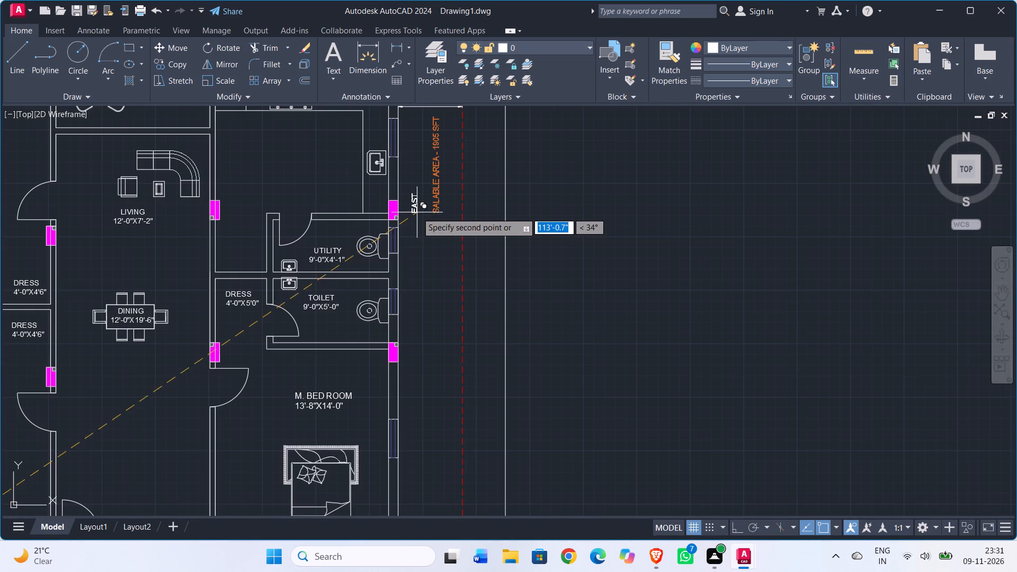
click(420, 222)
scroll(422, 228, down, 4)
middle_drag(337, 263, 492, 281)
scroll(390, 258, up, 2)
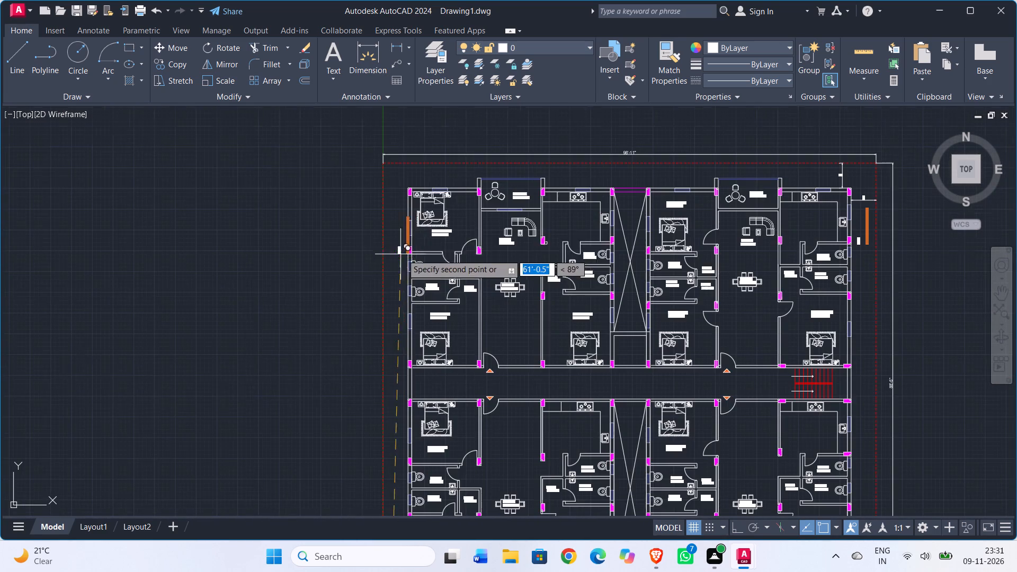
click(391, 238)
scroll(397, 235, up, 2)
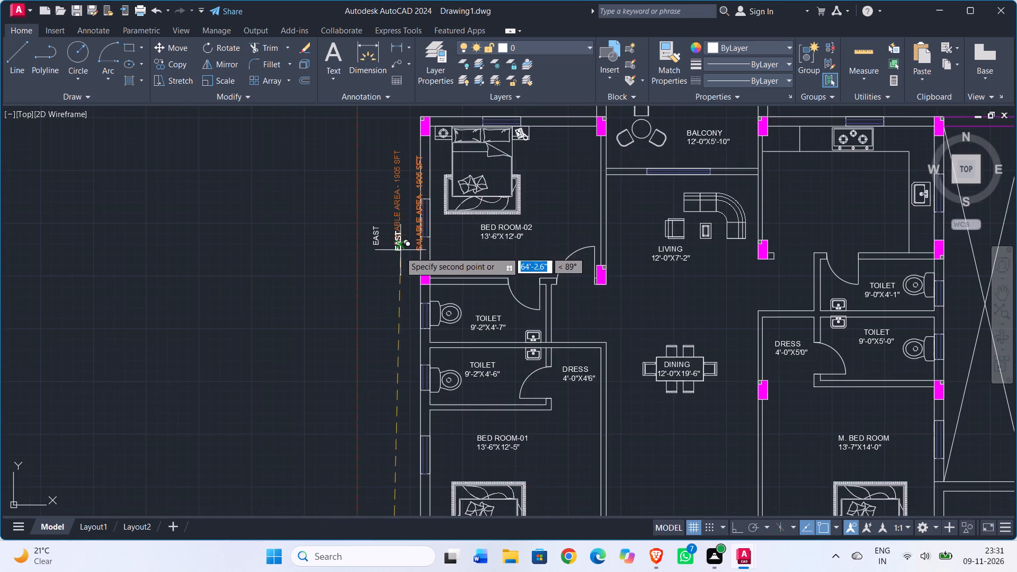
scroll(386, 267, up, 2)
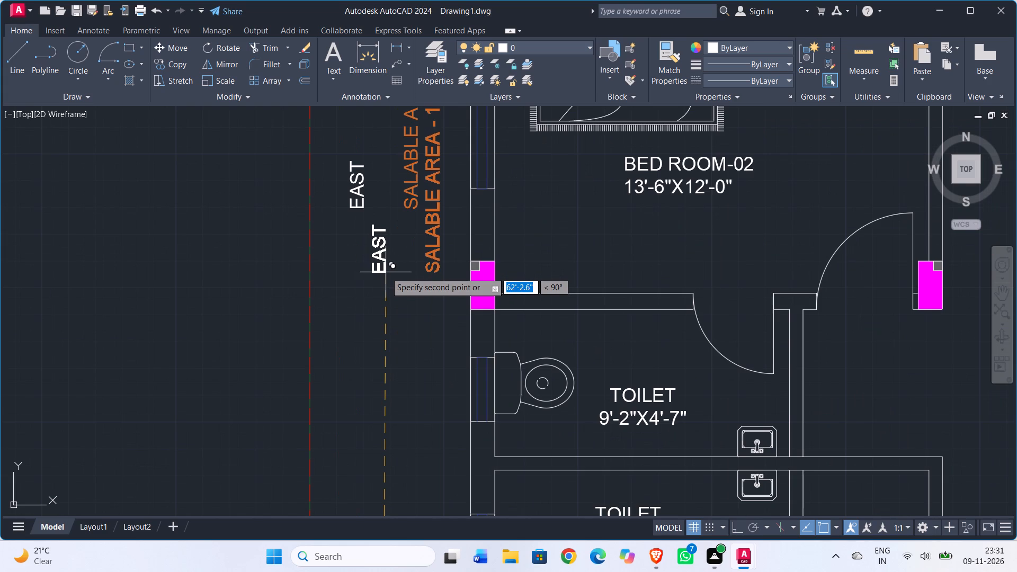
key(Escape)
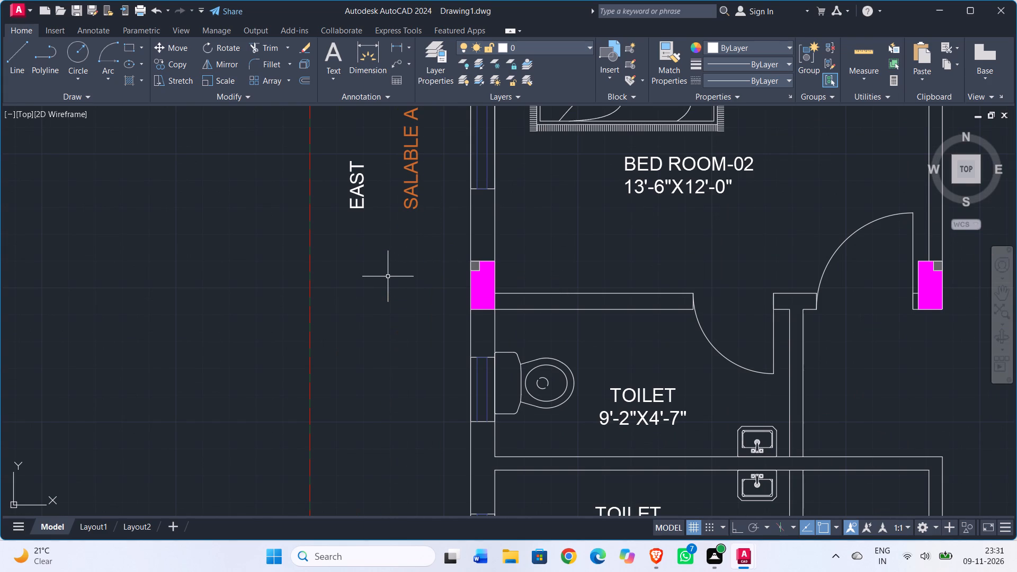
Replace the EAST text in the plan's upper-left setback with WEST.
double_click(351, 196)
scroll(352, 195, up, 1)
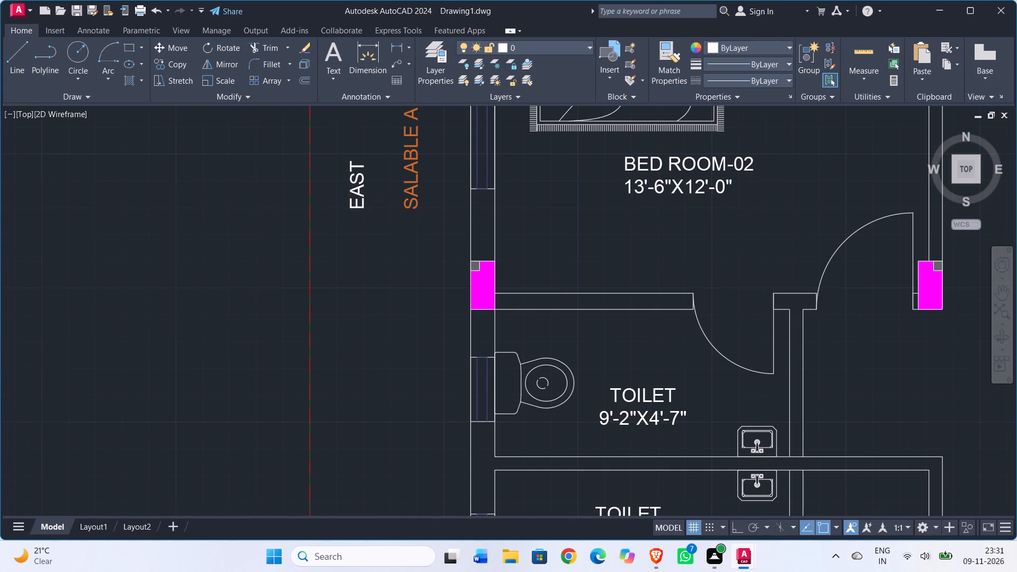
scroll(352, 195, up, 1)
double_click(361, 193)
scroll(361, 193, up, 1)
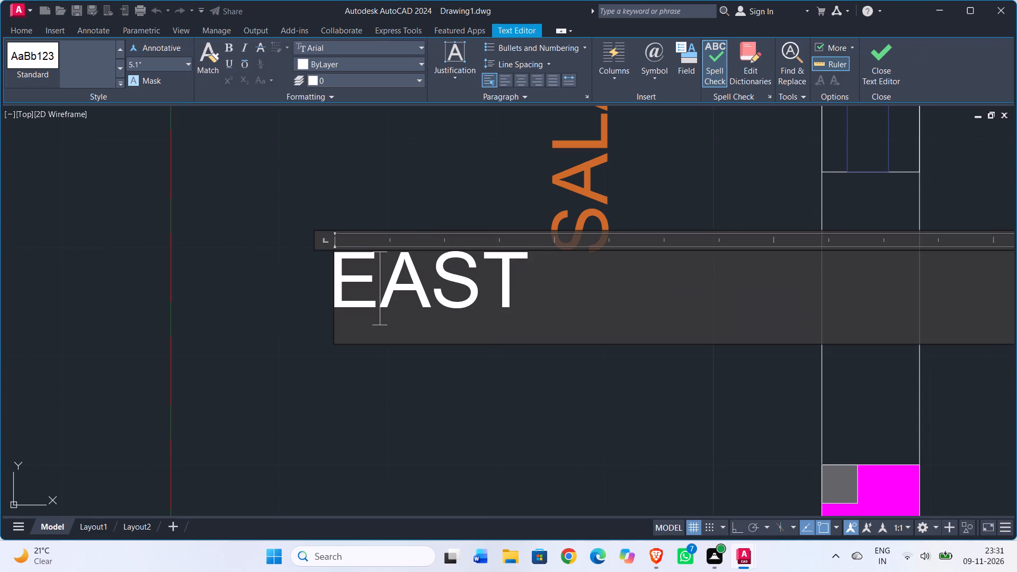
drag(548, 293, 317, 297)
text(WEST)
click(321, 368)
Add a horizontal linear dimension across the upper-left side setback, from the outer wall of BED ROOM-02 to the red boundary line.
scroll(370, 365, down, 2)
scroll(482, 341, down, 3)
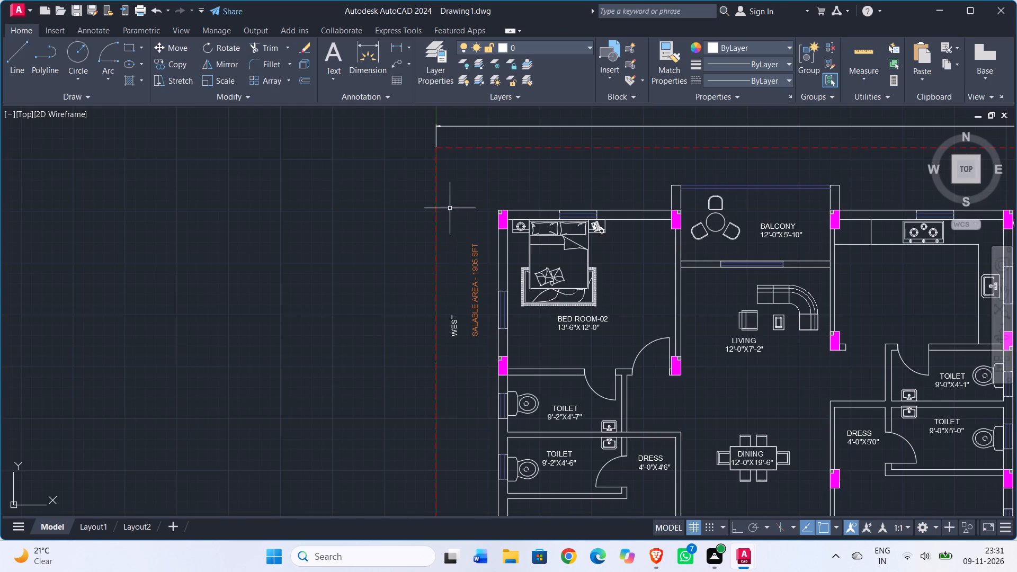
middle_drag(450, 208, 421, 233)
drag(393, 46, 399, 54)
scroll(432, 218, up, 2)
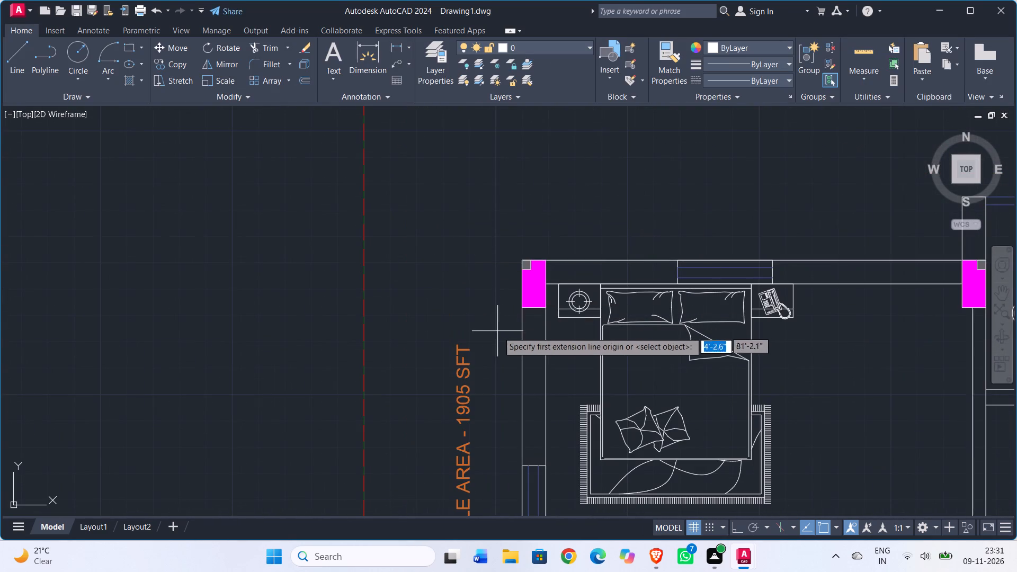
click(522, 330)
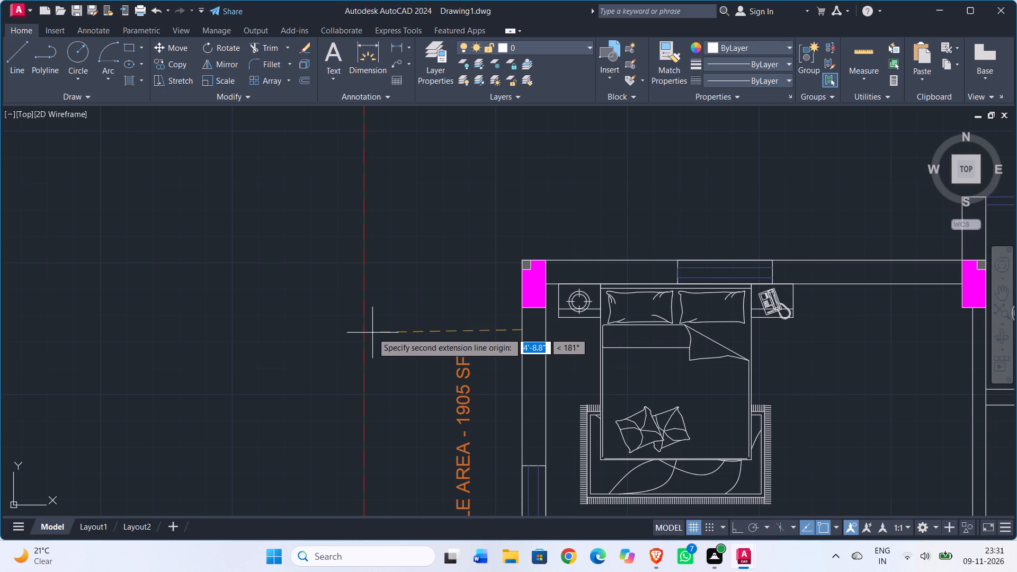
click(363, 333)
click(412, 330)
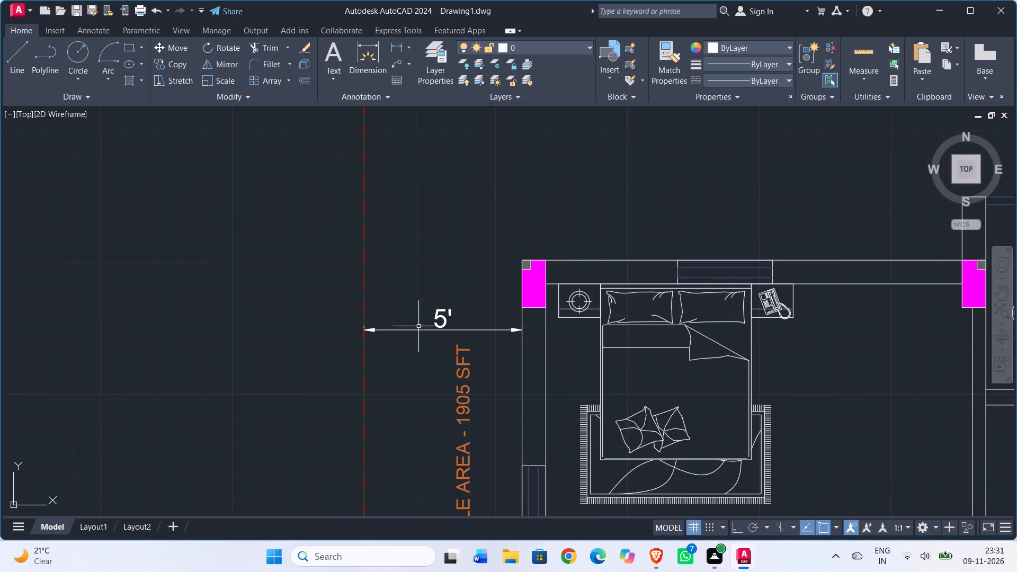
Add a vertical linear dimension across the top setback, from the red boundary line to the outer wall near the upper-left corner.
middle_drag(489, 242, 408, 336)
drag(395, 45, 399, 57)
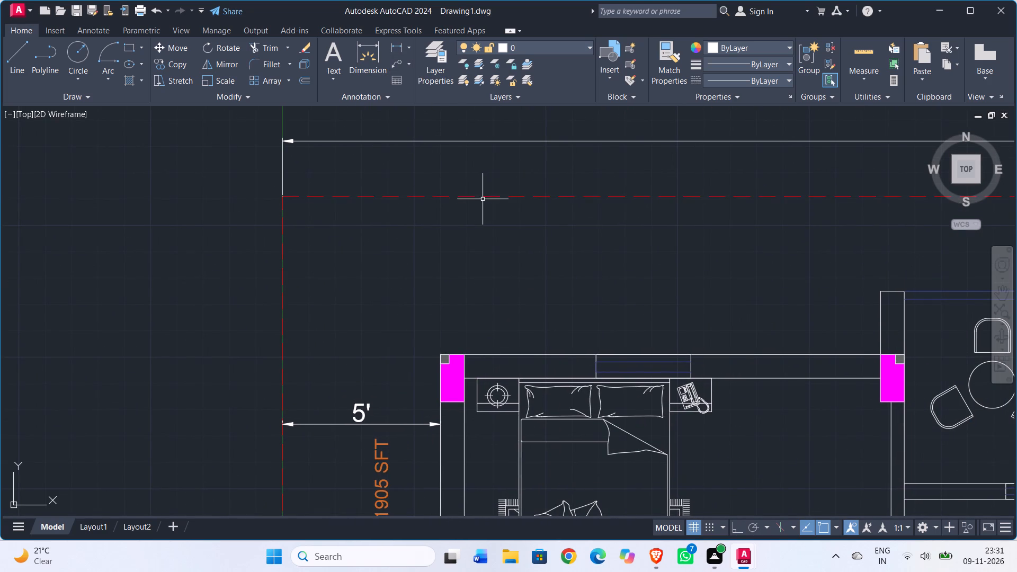
click(392, 50)
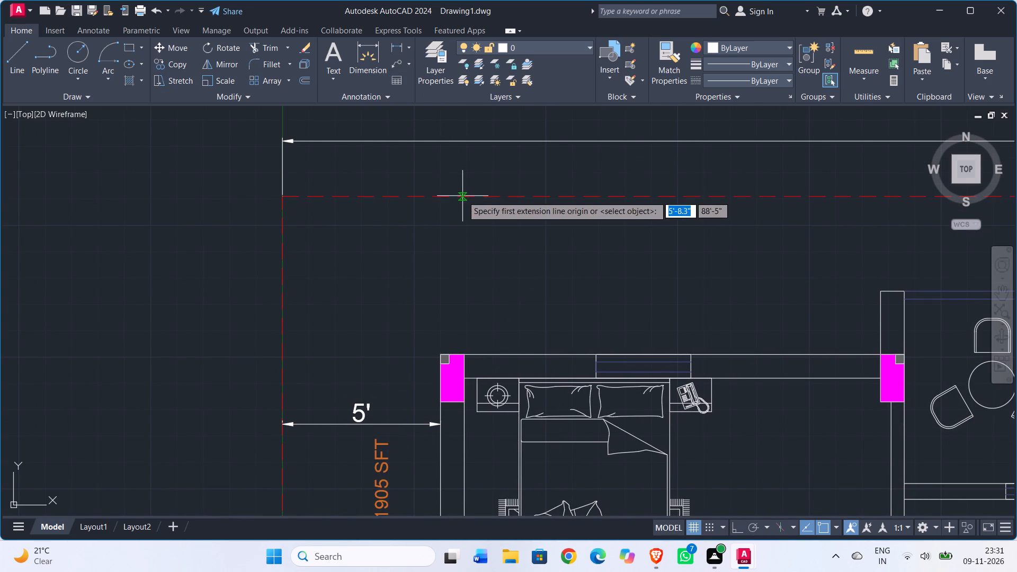
click(462, 196)
click(463, 355)
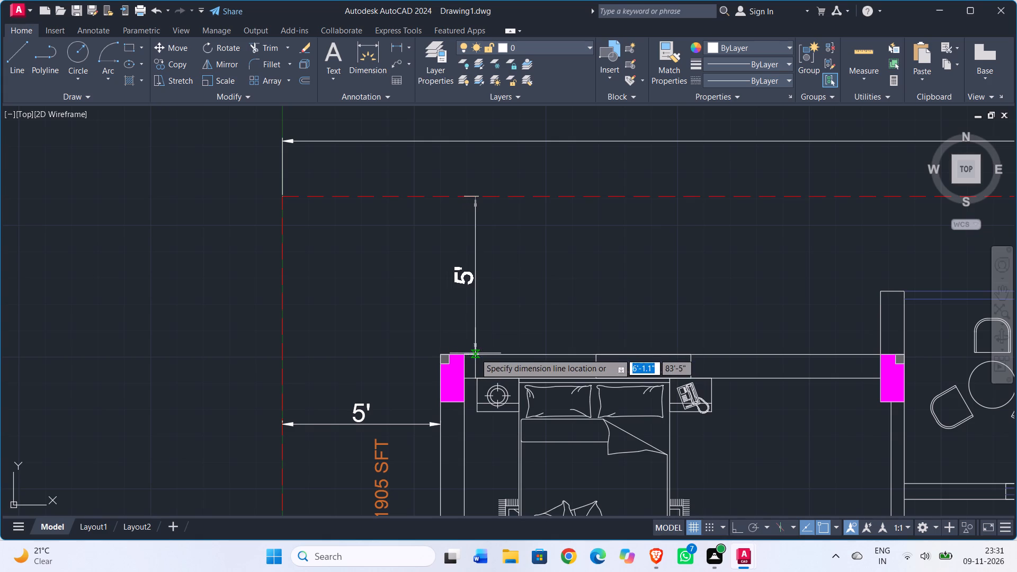
click(475, 353)
Replace the EAST text in the plan's upper-right setback with WEST.
scroll(425, 308, down, 4)
scroll(814, 343, up, 2)
scroll(928, 360, up, 2)
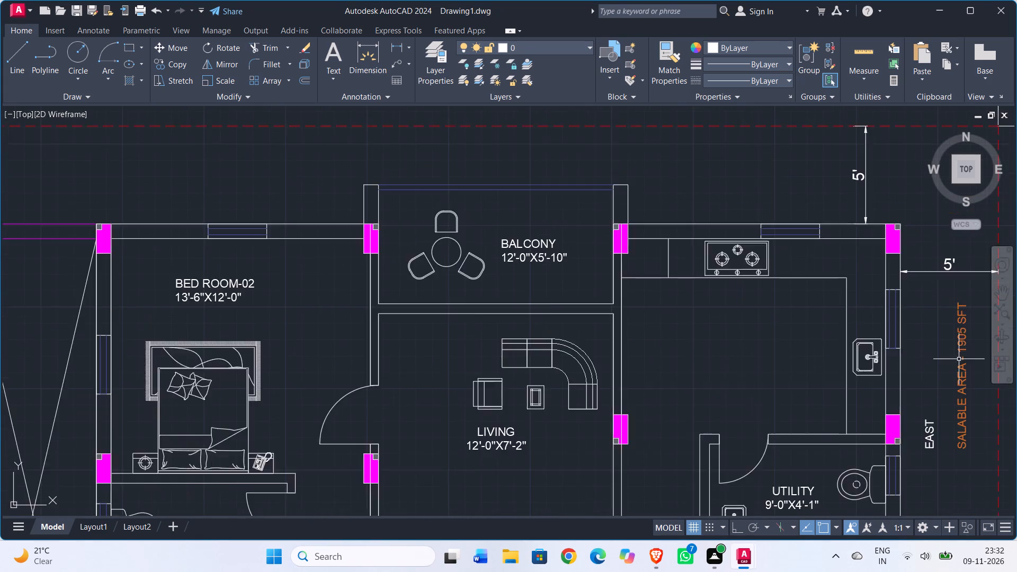
middle_drag(927, 357, 697, 304)
double_click(680, 431)
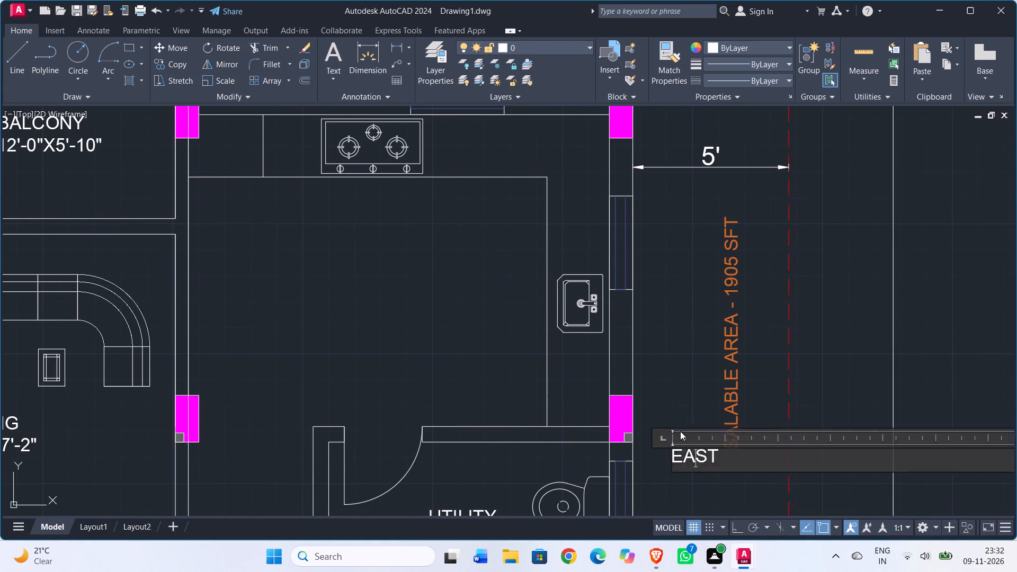
scroll(680, 431, up, 2)
drag(802, 491, 610, 494)
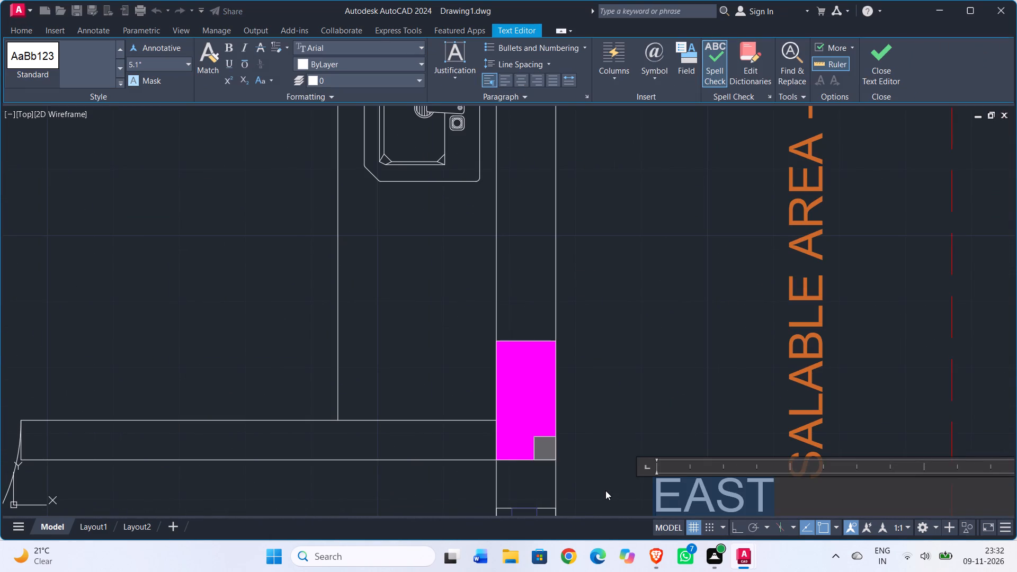
text(WEST)
click(645, 404)
Examine the right setback from the upper WEST label down past the lower flat's utility and toilet.
scroll(638, 394, down, 4)
scroll(671, 424, down, 1)
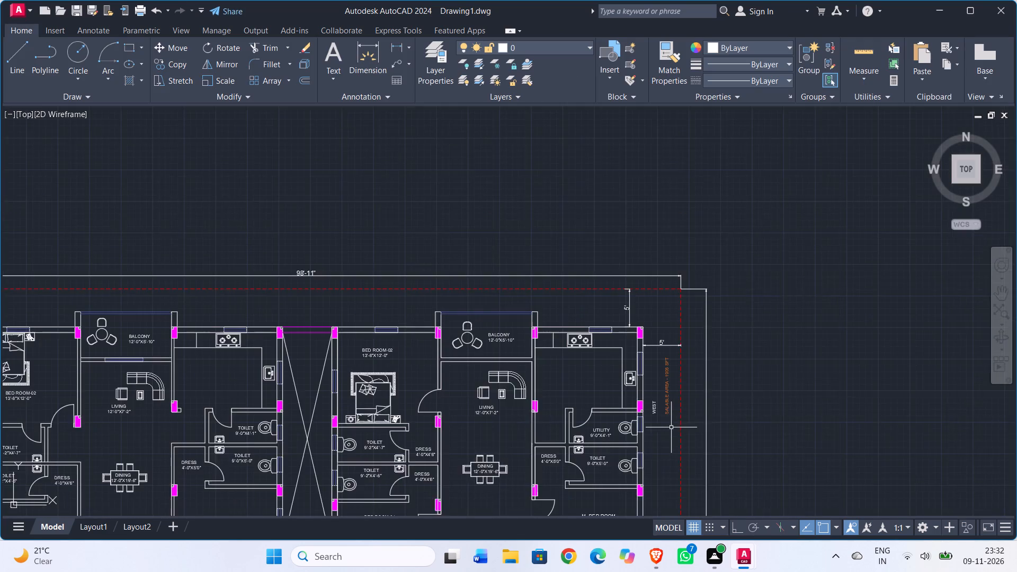
middle_drag(667, 430, 680, 262)
middle_drag(666, 459, 680, 173)
scroll(680, 275, up, 1)
scroll(674, 392, up, 1)
middle_drag(674, 366, 670, 313)
scroll(670, 313, down, 2)
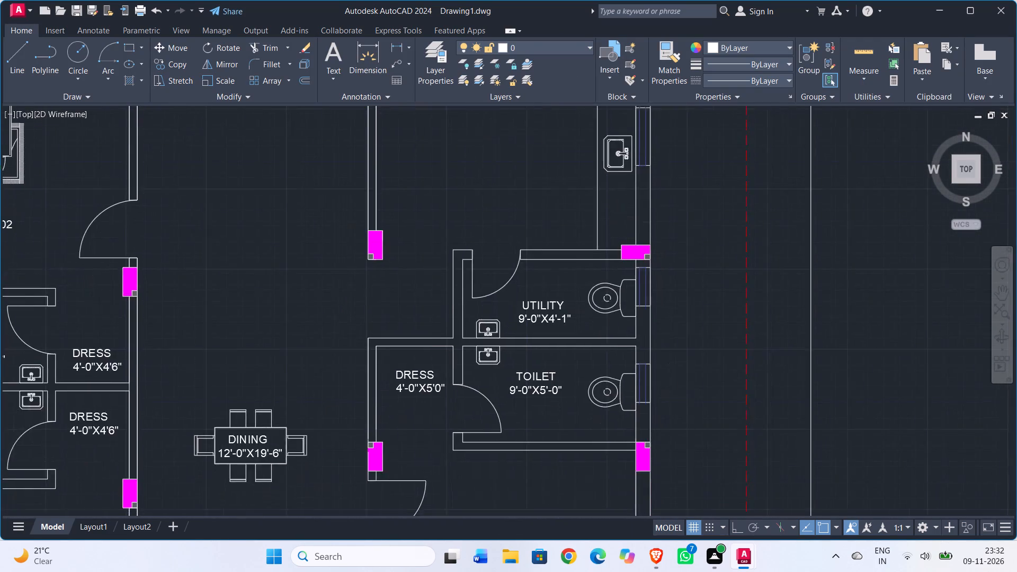
Move the lower-right flat's EAST and SALABLE AREA - 1905 SFT labels together up along the side setback beside BED ROOM-02.
scroll(670, 313, down, 1)
scroll(677, 423, up, 2)
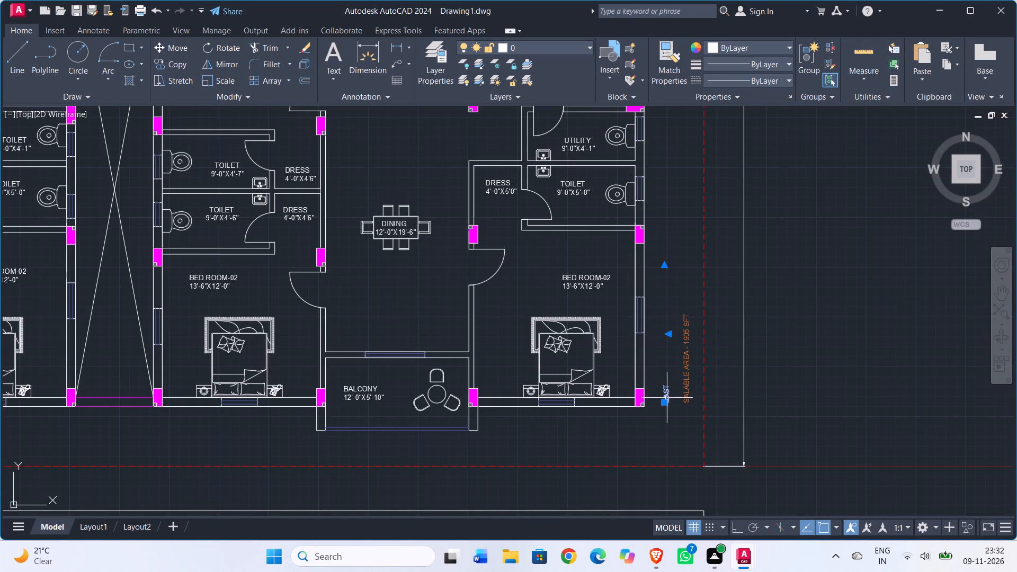
click(667, 398)
click(684, 394)
drag(175, 45, 179, 51)
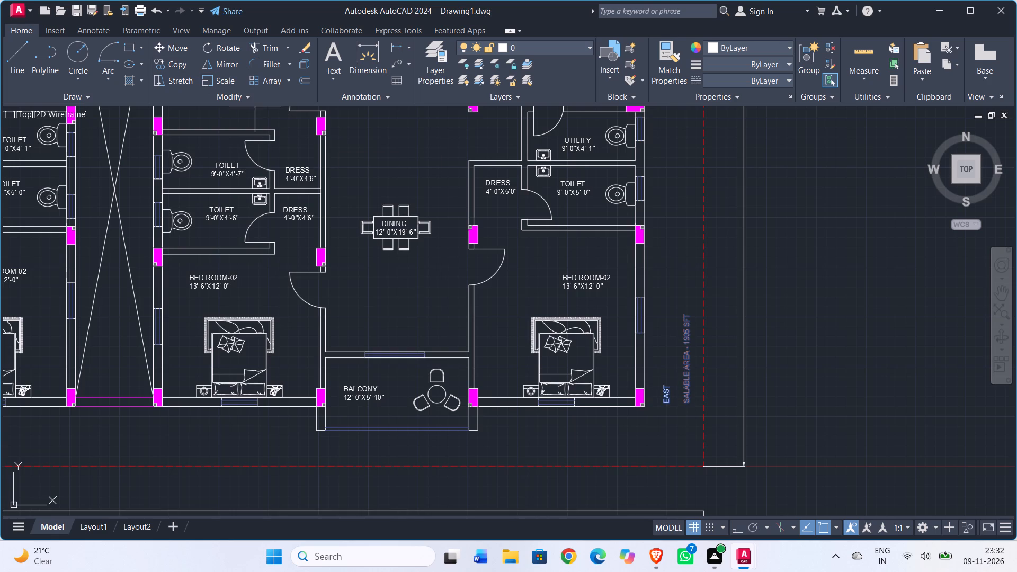
click(667, 400)
click(666, 351)
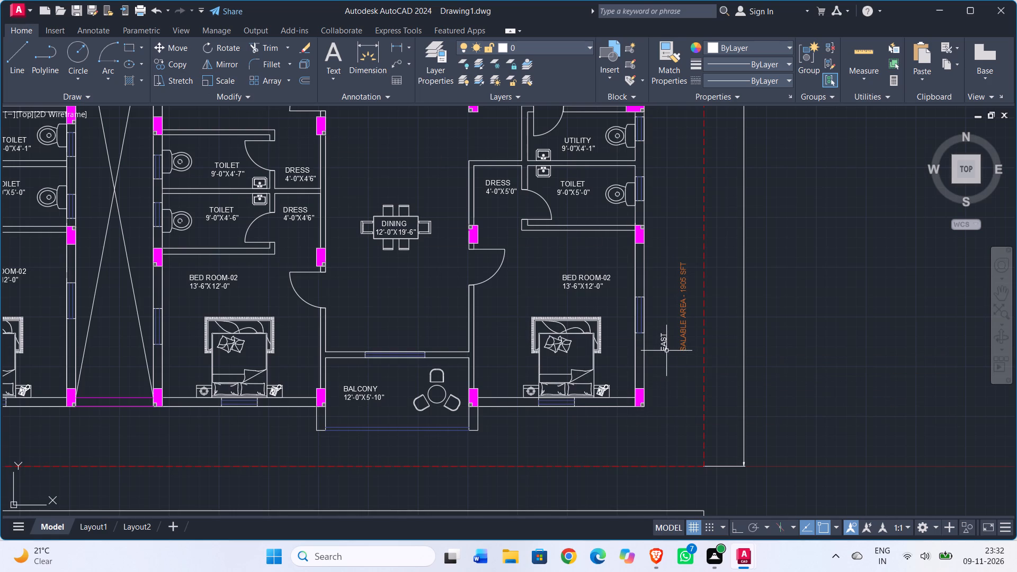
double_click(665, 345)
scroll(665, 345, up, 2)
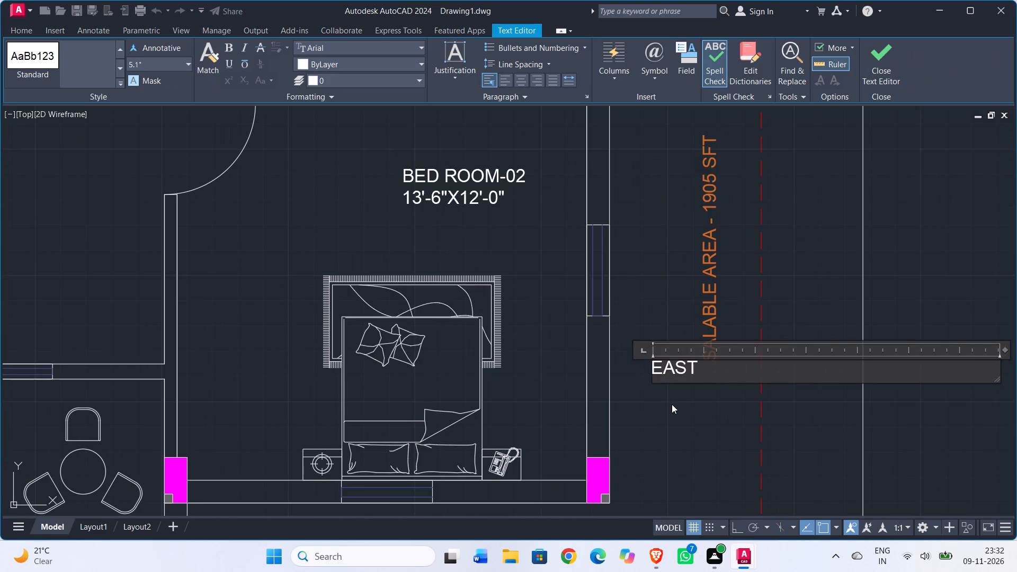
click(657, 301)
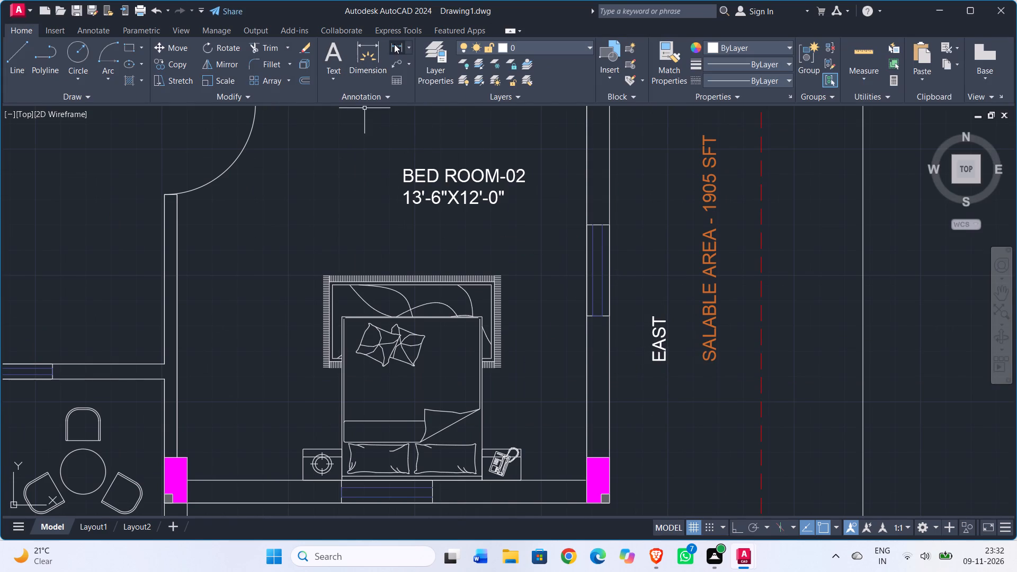
Add a horizontal linear dimension across the plan's lower-right side setback, from BED ROOM-02's outer wall to the red boundary line.
click(395, 43)
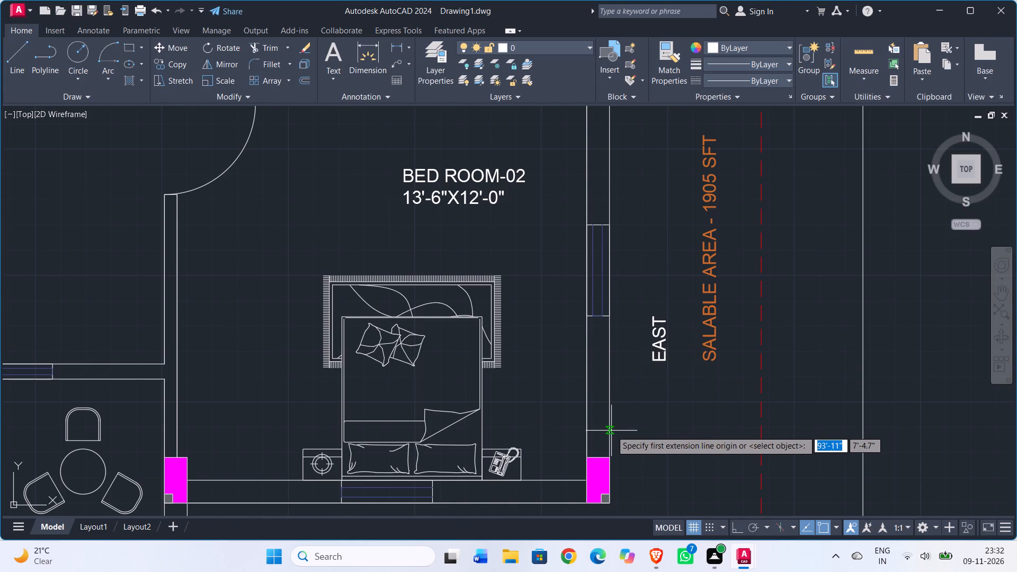
click(611, 431)
click(762, 432)
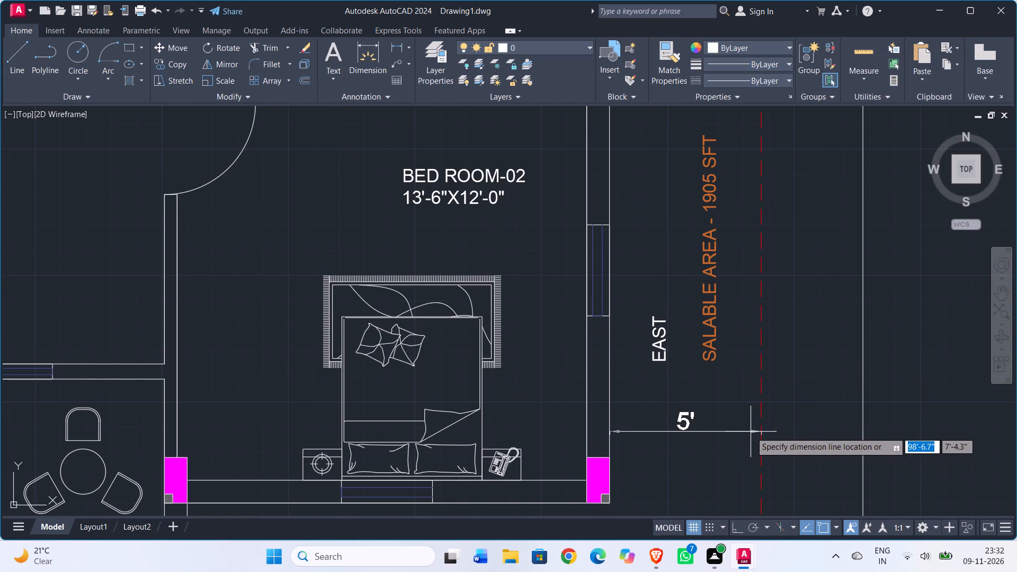
click(751, 432)
Add a vertical linear dimension across the bottom setback, from the outer wall near the lower-right corner to the red boundary line.
scroll(704, 477, down, 2)
middle_drag(704, 442, 704, 285)
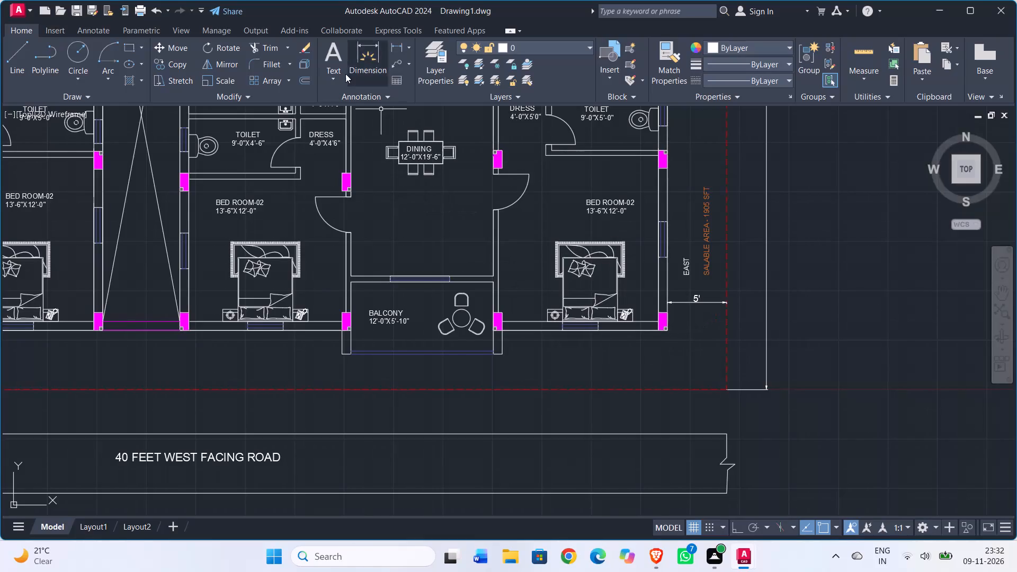
click(397, 45)
scroll(663, 387, up, 2)
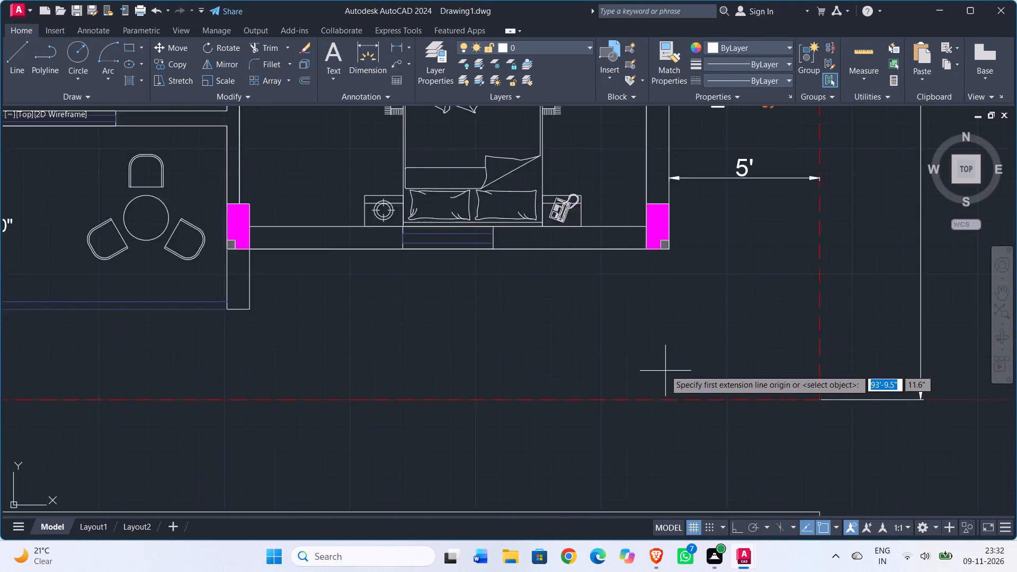
scroll(665, 370, up, 1)
click(593, 181)
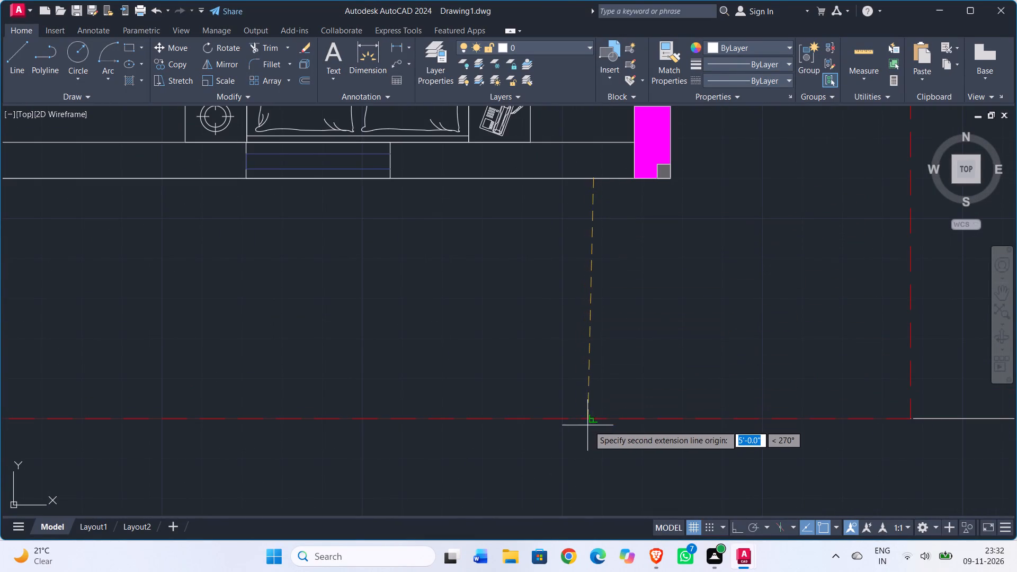
click(591, 422)
click(597, 416)
scroll(600, 416, down, 3)
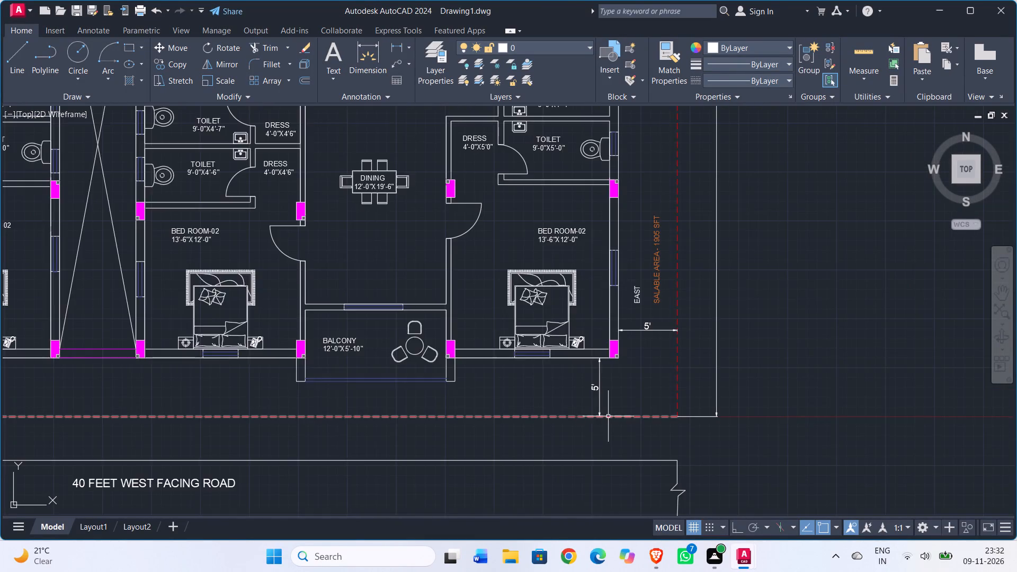
Copy the 40 FEET WEST FACING ROAD text from the road strip into the central corridor between the upper and lower flats.
scroll(608, 416, down, 2)
scroll(520, 287, up, 2)
scroll(520, 287, down, 1)
middle_drag(520, 287, 527, 298)
scroll(532, 305, down, 2)
middle_drag(527, 298, 586, 369)
scroll(503, 300, up, 2)
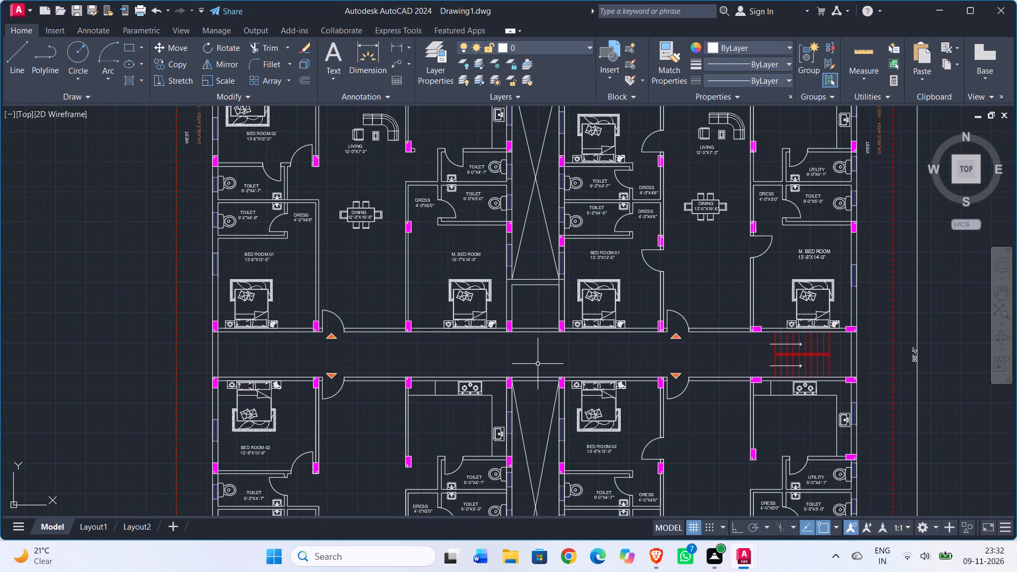
scroll(516, 360, down, 1)
middle_drag(516, 360, 545, 201)
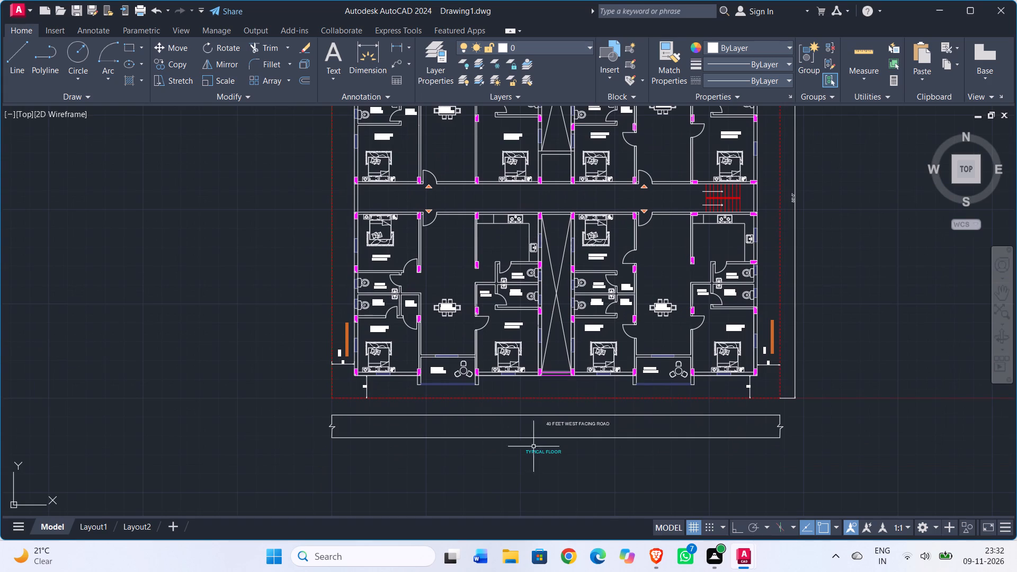
click(557, 427)
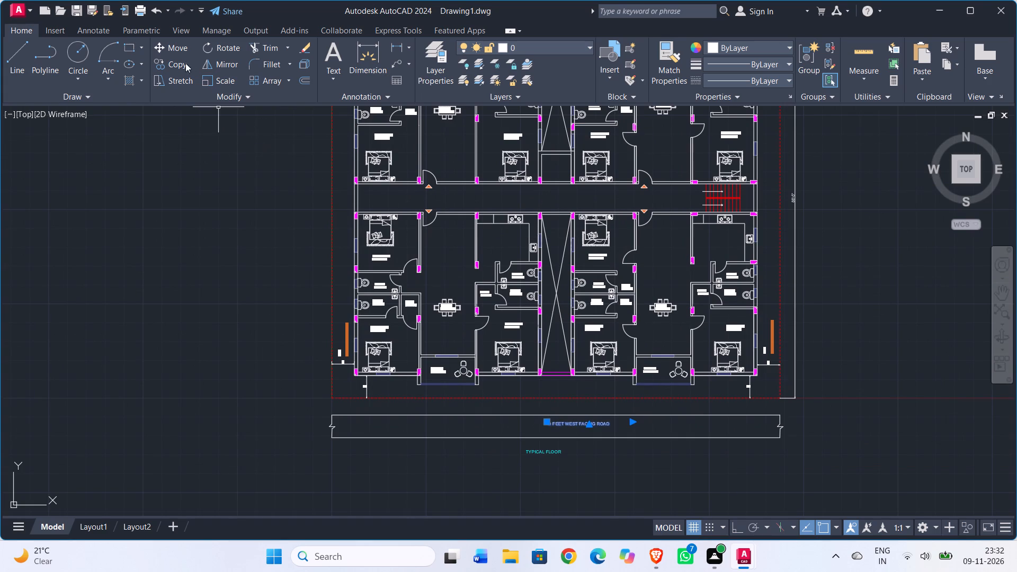
click(181, 62)
click(541, 423)
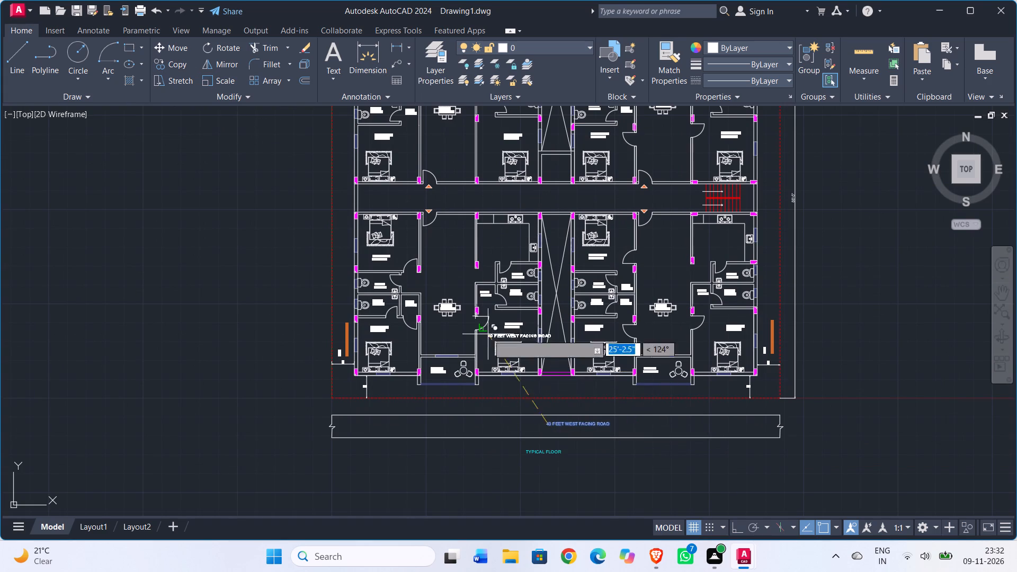
scroll(481, 197, up, 2)
click(511, 190)
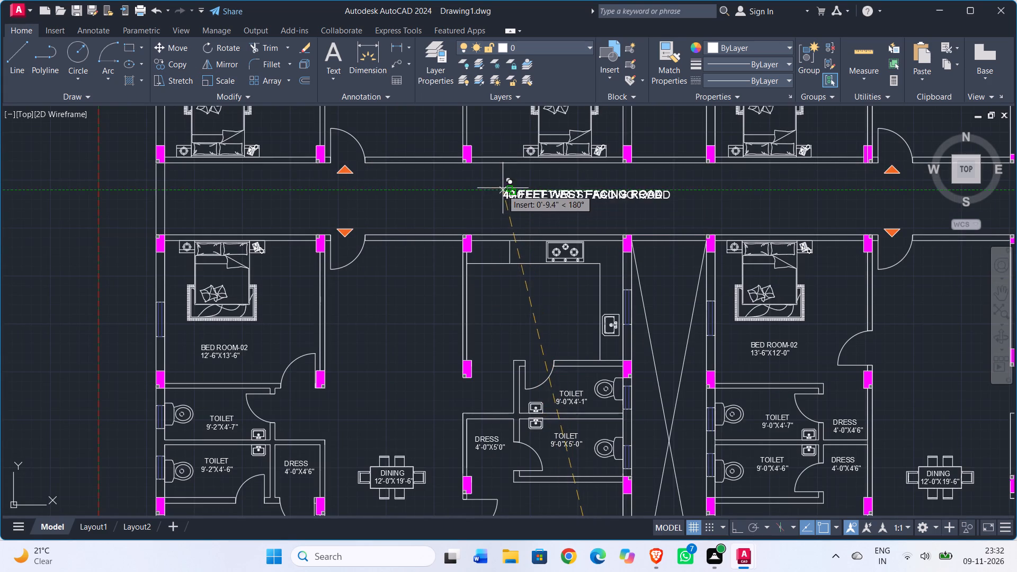
key(Escape)
Change the copied text in the corridor to 7 FEET WIDE CORRIDOR.
double_click(536, 192)
scroll(536, 192, up, 1)
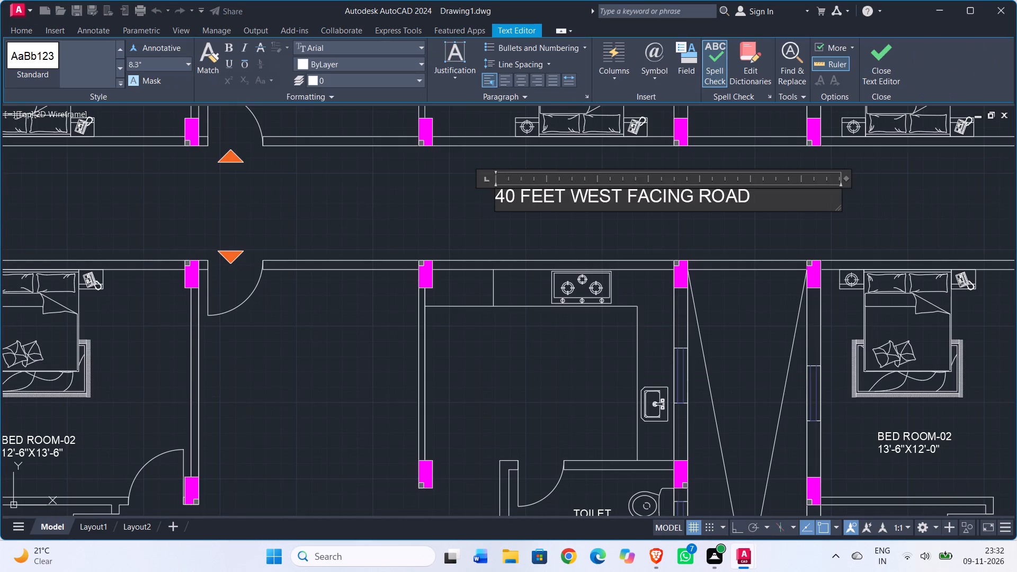
click(516, 198)
key(BackSpace)
key(BackSpace)
key(7)
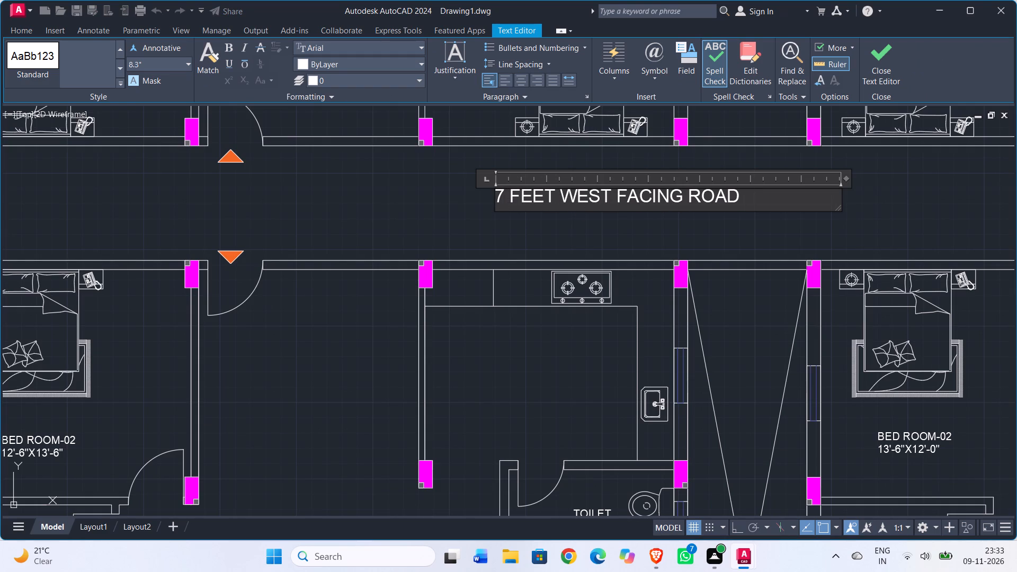
drag(741, 193, 573, 210)
text(IDE)
key(space)
text(CO)
text(RRIDO)
key(r)
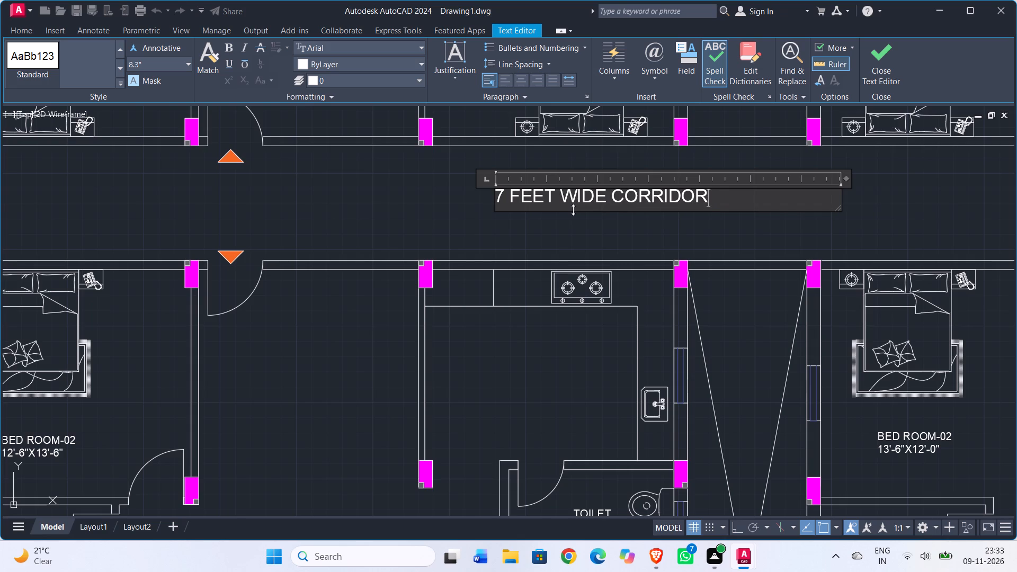
click(592, 235)
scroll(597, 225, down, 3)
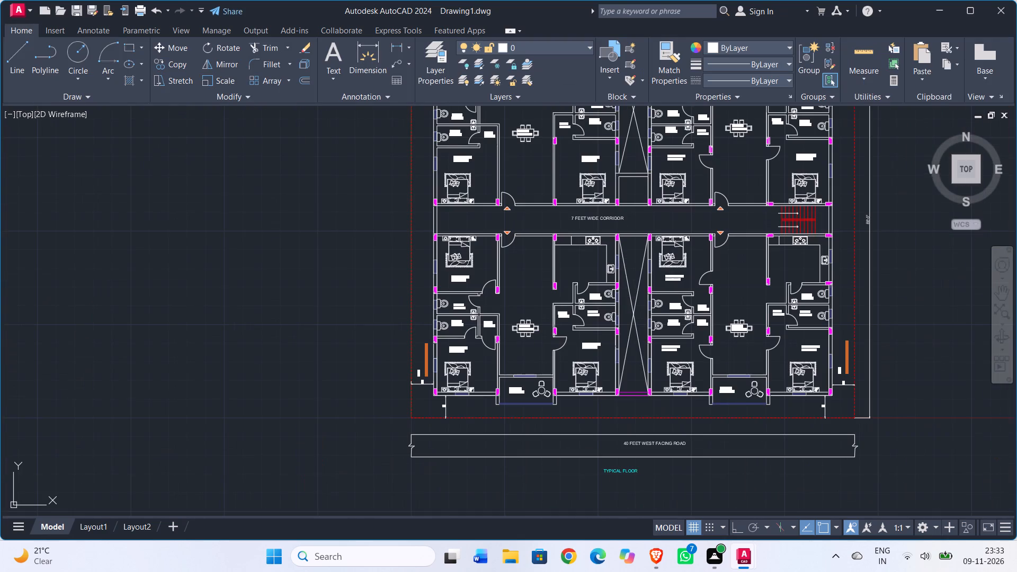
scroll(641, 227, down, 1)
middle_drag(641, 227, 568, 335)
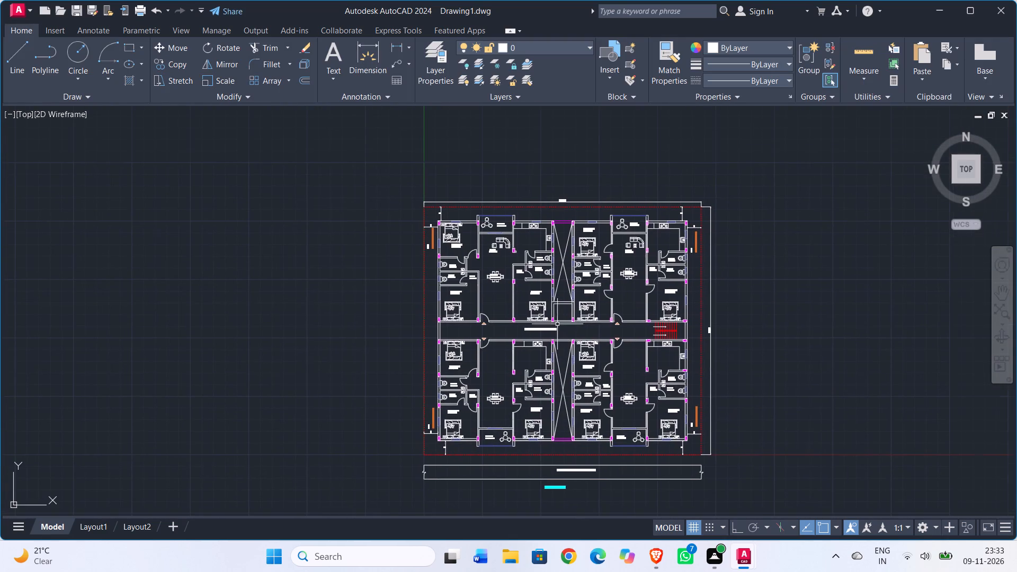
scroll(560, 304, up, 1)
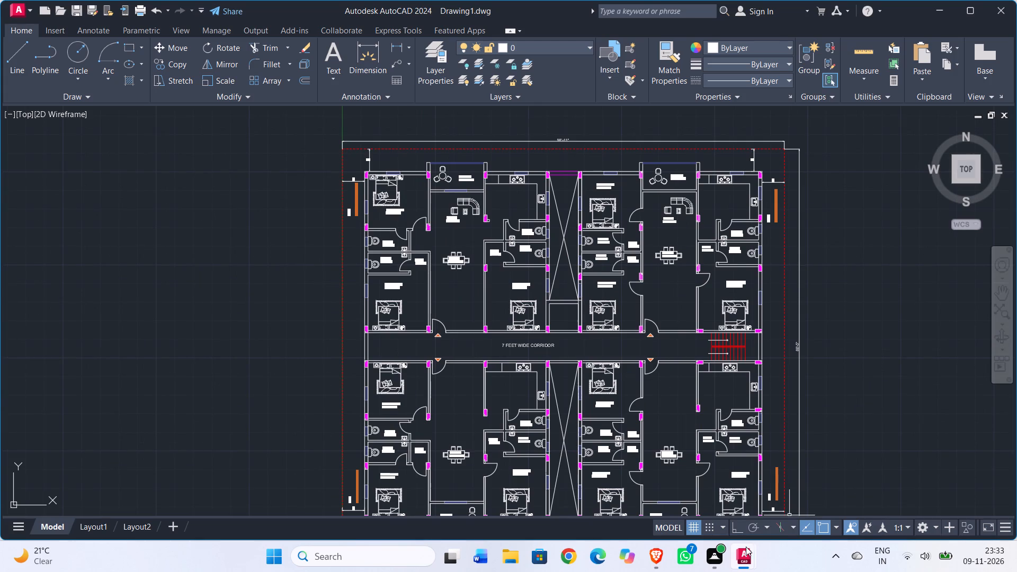
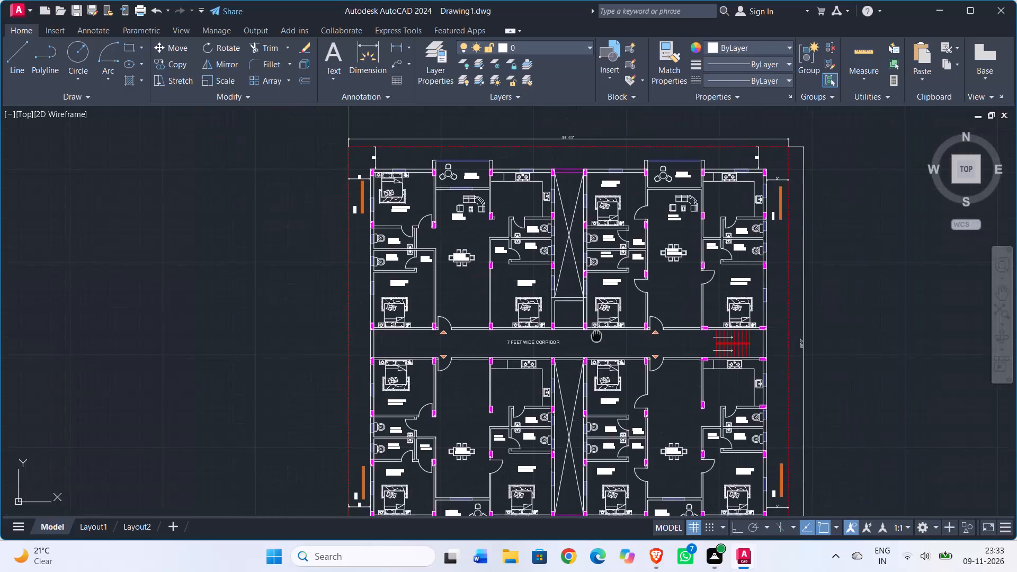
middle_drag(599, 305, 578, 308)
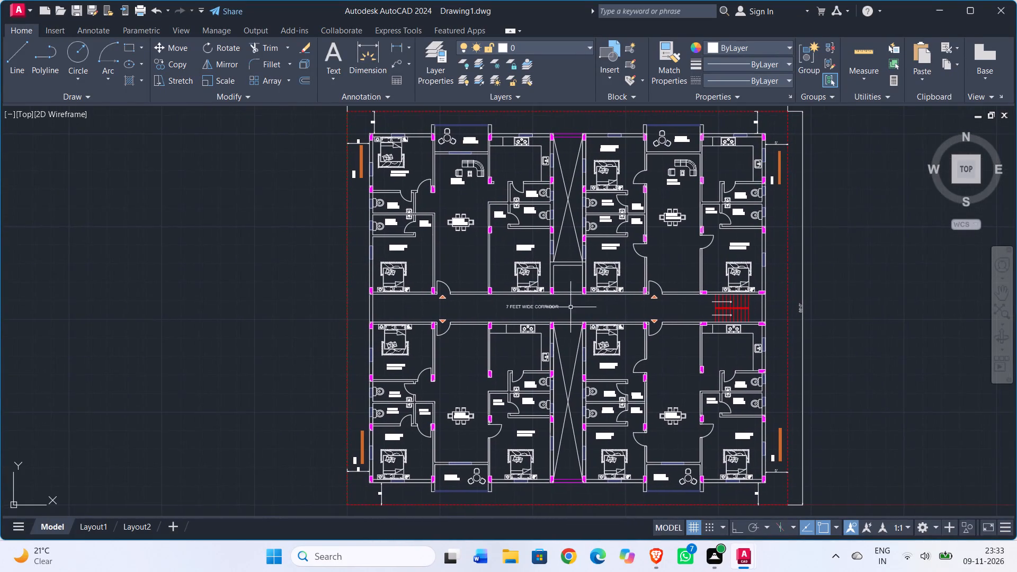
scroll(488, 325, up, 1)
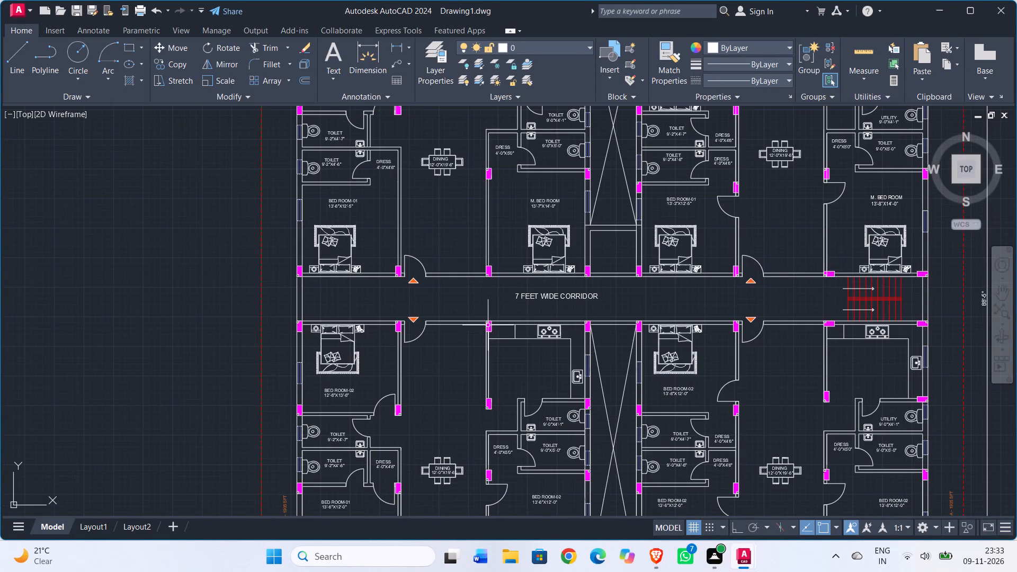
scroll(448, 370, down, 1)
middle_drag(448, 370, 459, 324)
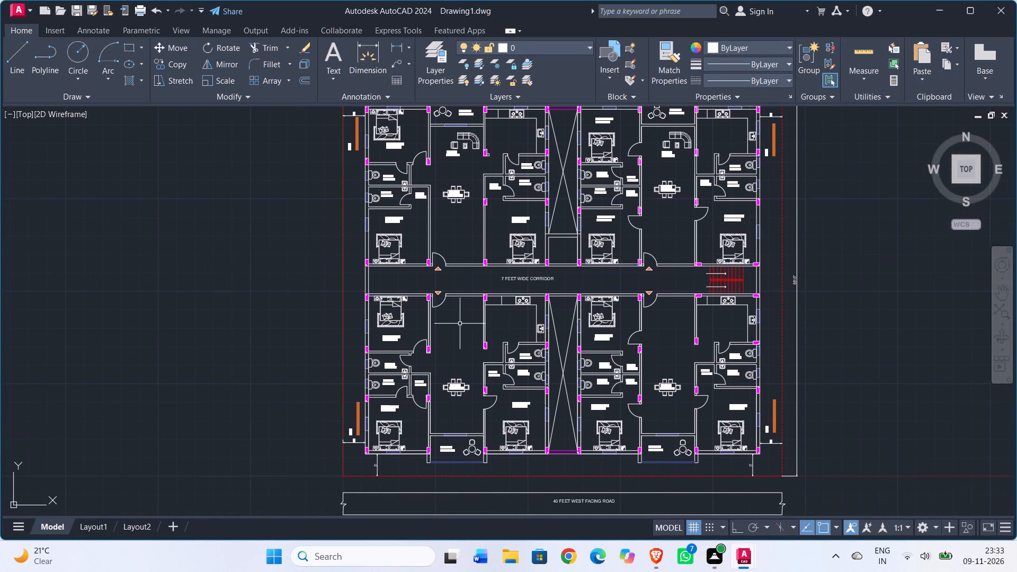
Switch to the 50000+CAD.Blocks drawing and look through its table, sofa and armchair block sheets.
key(alt+Tab)
key(alt+Tab)
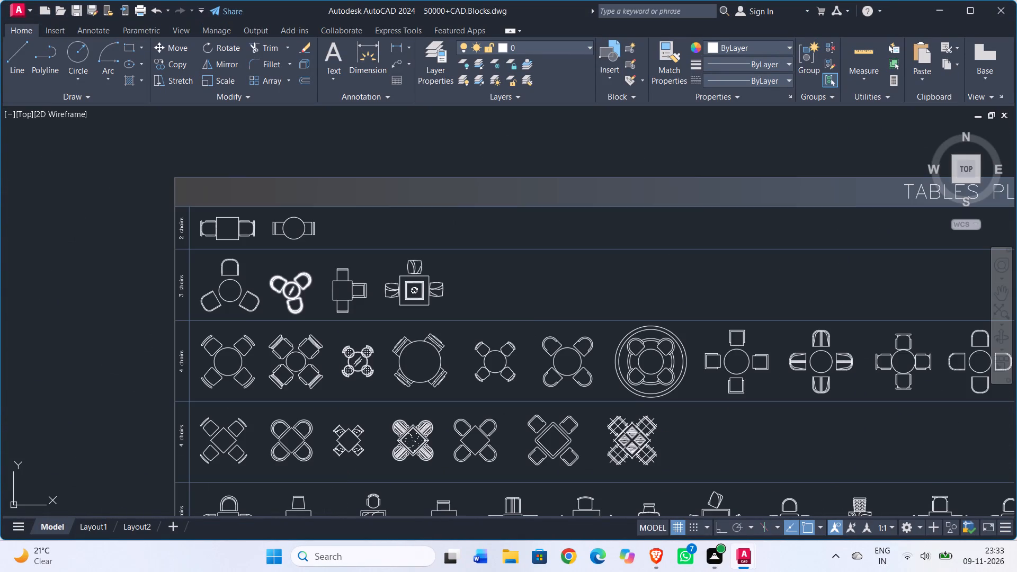
scroll(471, 321, down, 3)
scroll(537, 319, down, 3)
middle_drag(553, 318, 387, 182)
scroll(668, 294, up, 1)
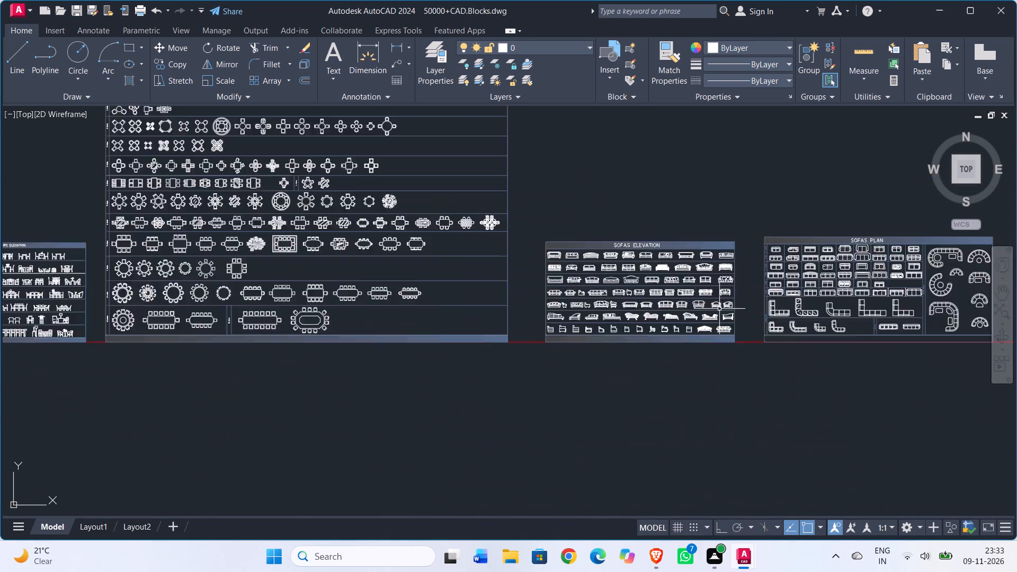
scroll(722, 309, up, 2)
scroll(718, 310, down, 1)
middle_drag(718, 310, 227, 309)
scroll(677, 310, down, 1)
middle_drag(744, 288, 490, 311)
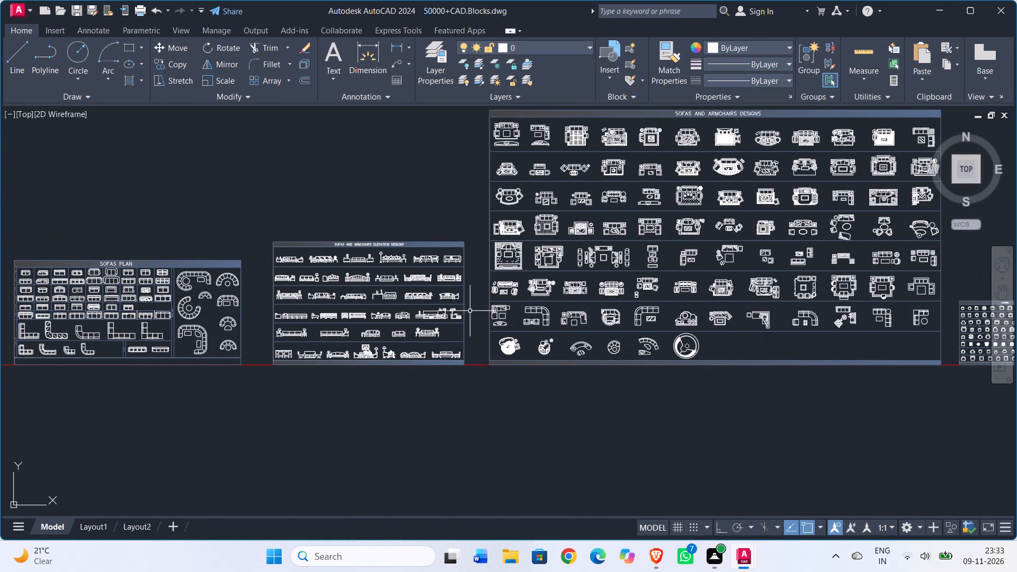
scroll(145, 314, up, 2)
middle_click(145, 314)
scroll(152, 312, down, 3)
scroll(518, 233, up, 2)
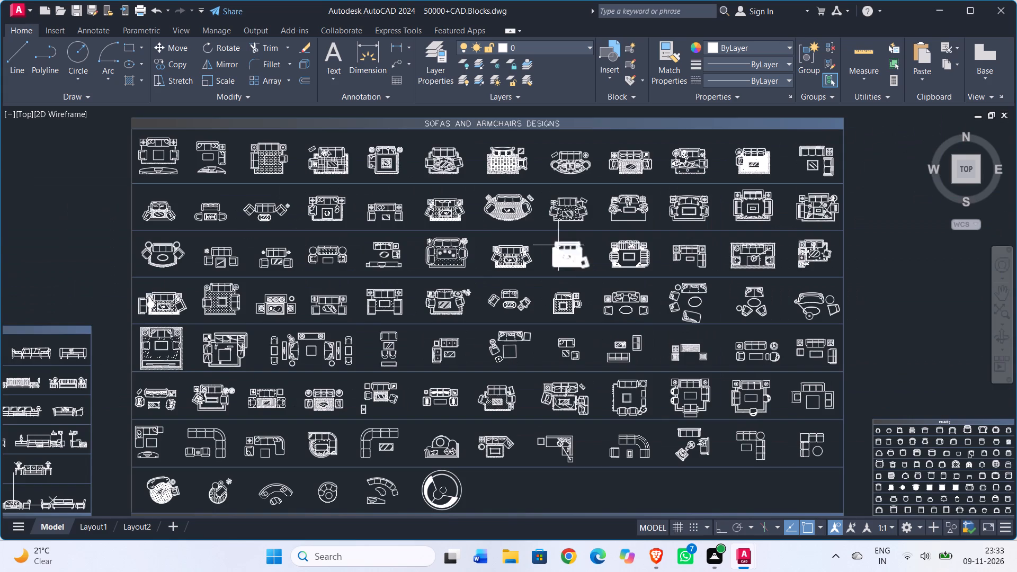
scroll(578, 247, down, 3)
scroll(749, 268, up, 3)
scroll(743, 288, down, 2)
Look through the bed, gym equipment, iron work, kitchen sink, north symbol and office furniture block sheets.
middle_drag(632, 312, 81, 319)
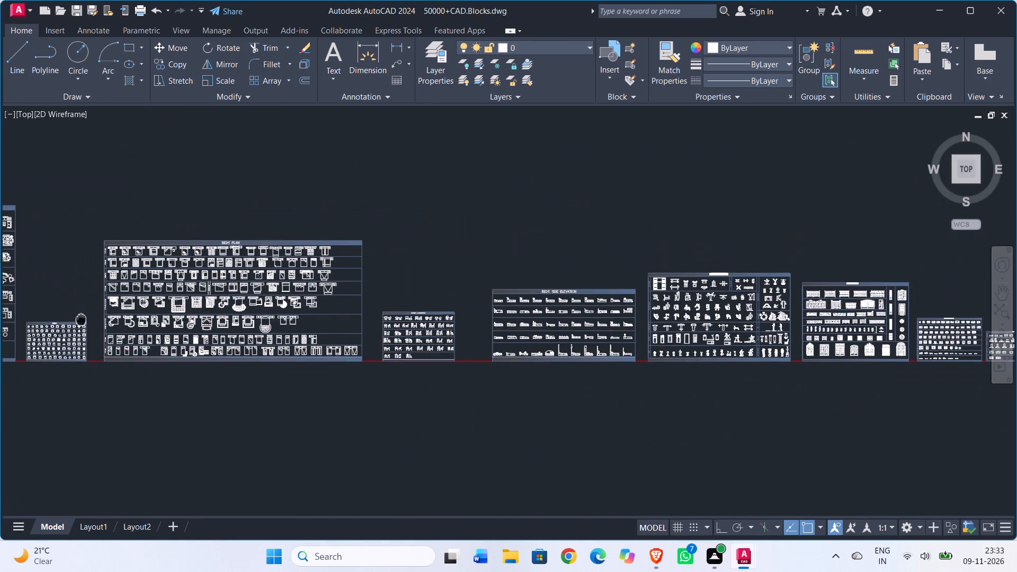
middle_drag(81, 319, 79, 319)
scroll(664, 310, up, 3)
scroll(671, 319, down, 2)
middle_drag(305, 321, 97, 316)
scroll(814, 291, up, 2)
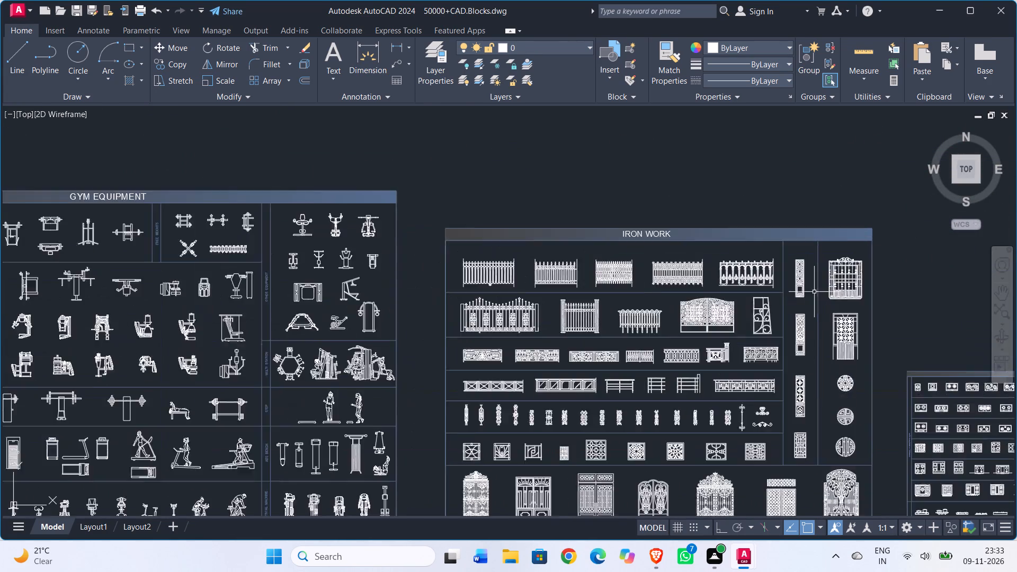
scroll(769, 325, down, 2)
middle_drag(664, 336, 194, 301)
scroll(650, 354, up, 3)
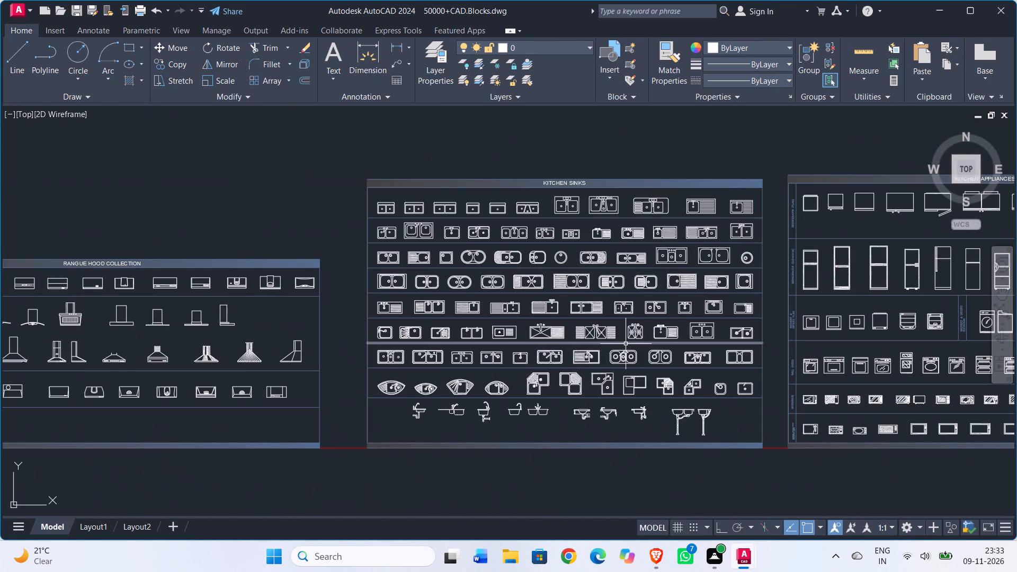
scroll(620, 343, down, 5)
scroll(826, 329, up, 3)
scroll(859, 309, down, 3)
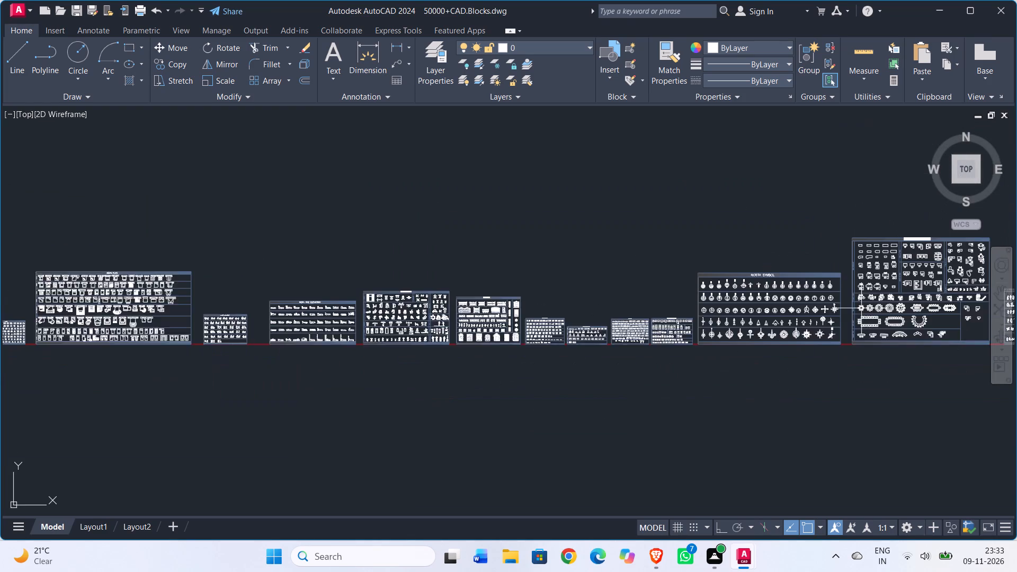
middle_drag(861, 308, 582, 311)
scroll(623, 305, up, 3)
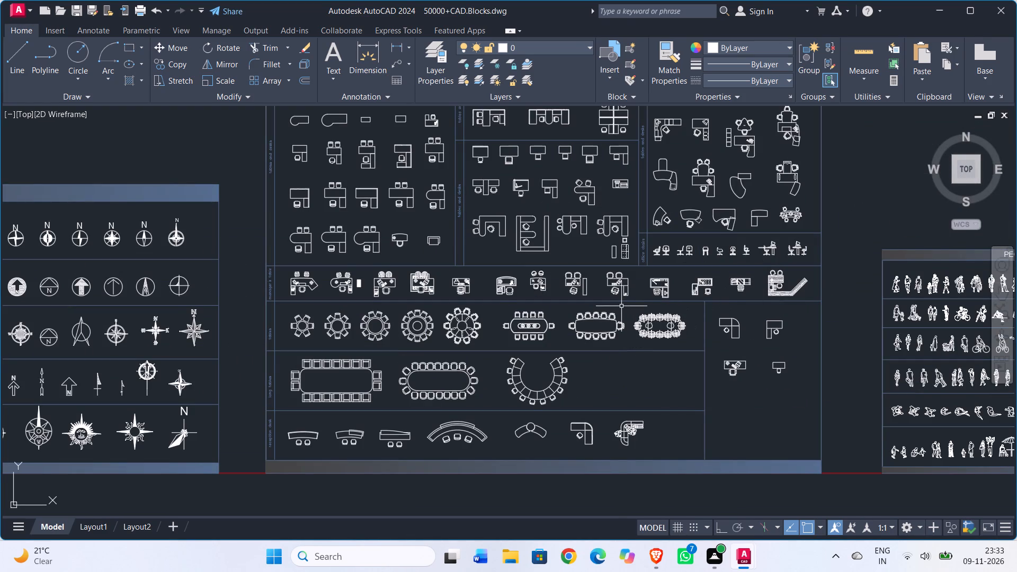
scroll(622, 307, down, 2)
scroll(628, 305, up, 3)
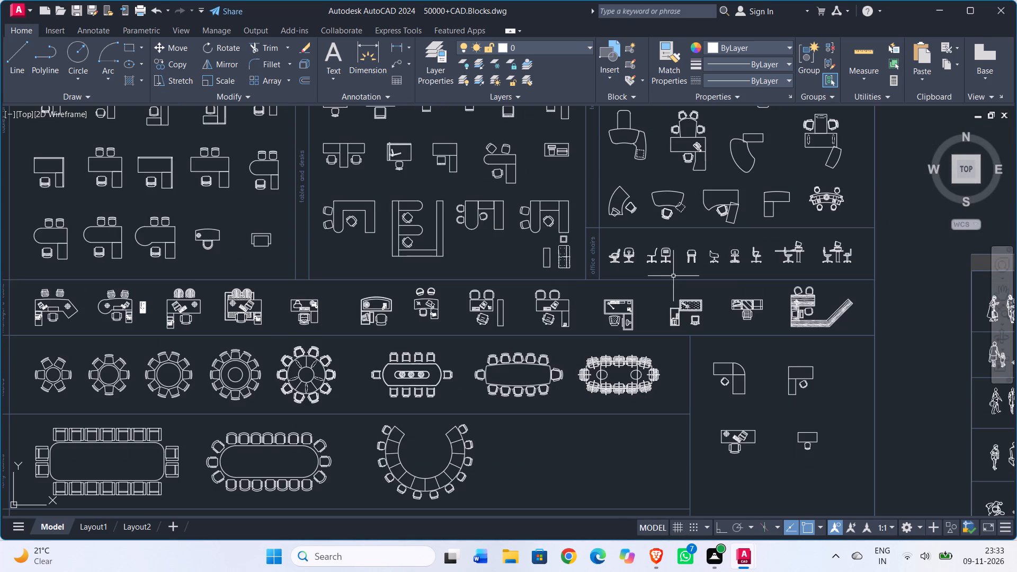
scroll(331, 232, down, 4)
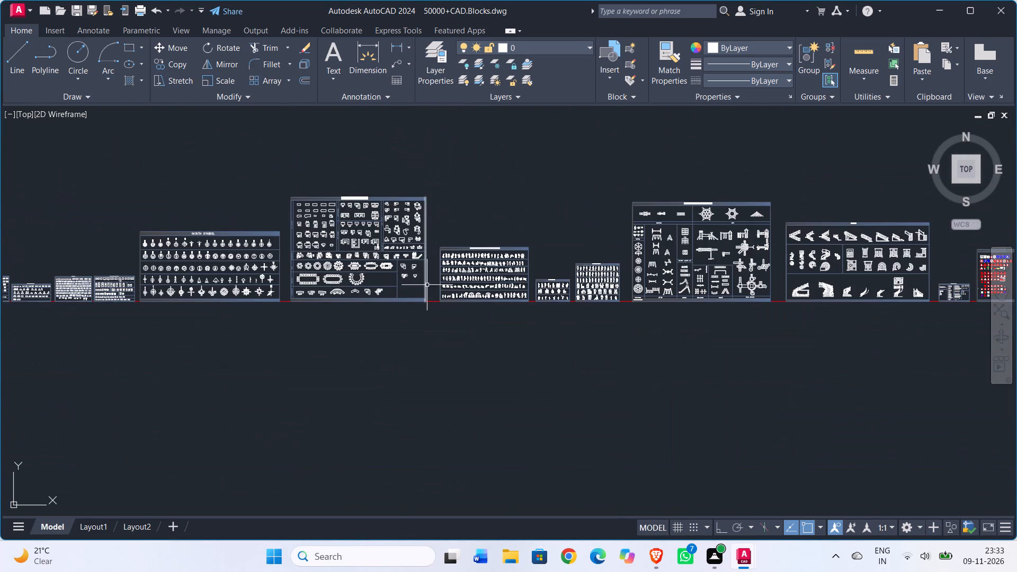
scroll(729, 245, up, 3)
scroll(708, 262, down, 4)
scroll(459, 305, down, 3)
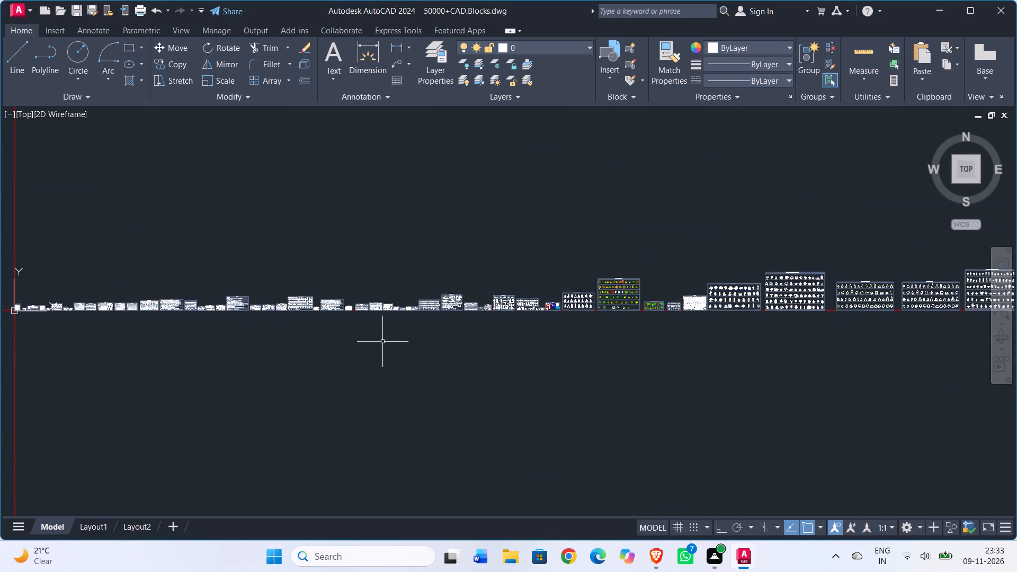
Look through the door, cupboard and bathroom fixture block sheets in the earlier part of the library, continuing back to the beds plan.
middle_drag(391, 346, 792, 367)
scroll(560, 347, up, 3)
scroll(381, 290, up, 3)
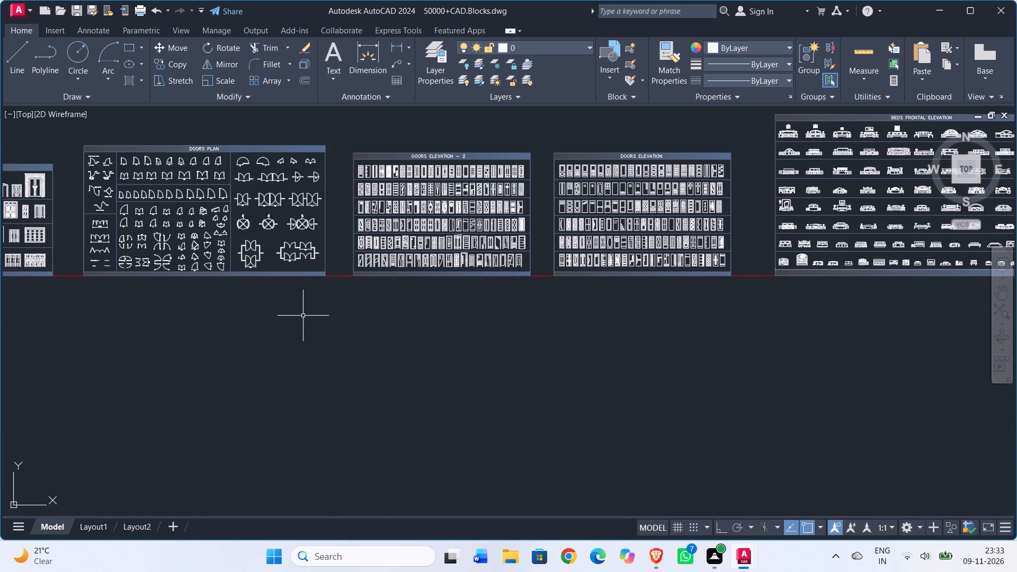
scroll(305, 317, down, 1)
middle_drag(306, 318, 525, 396)
scroll(209, 336, up, 2)
scroll(166, 342, down, 1)
middle_drag(181, 344, 584, 386)
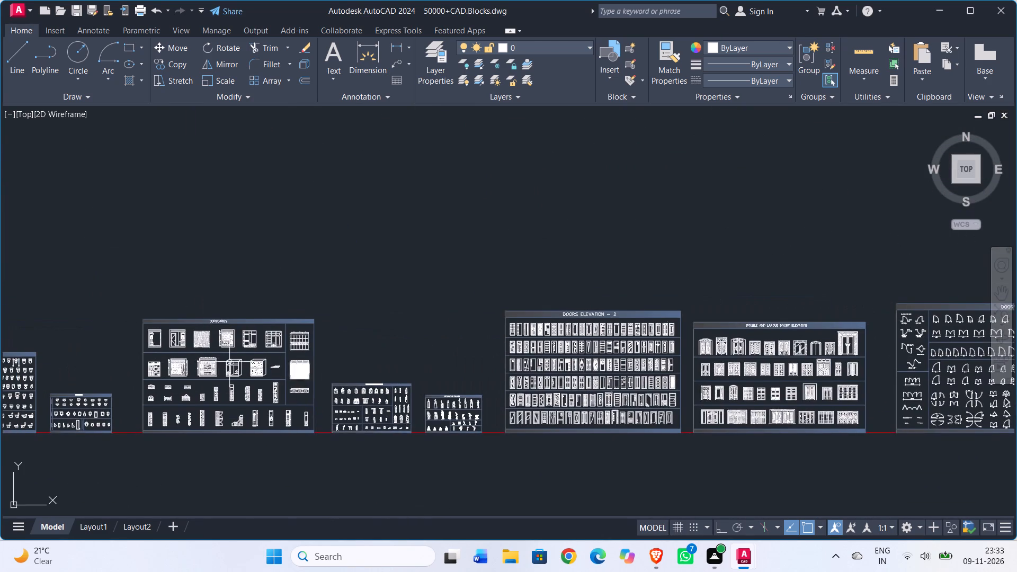
middle_drag(166, 361, 595, 359)
middle_drag(121, 378, 519, 363)
middle_drag(474, 365, 0, 266)
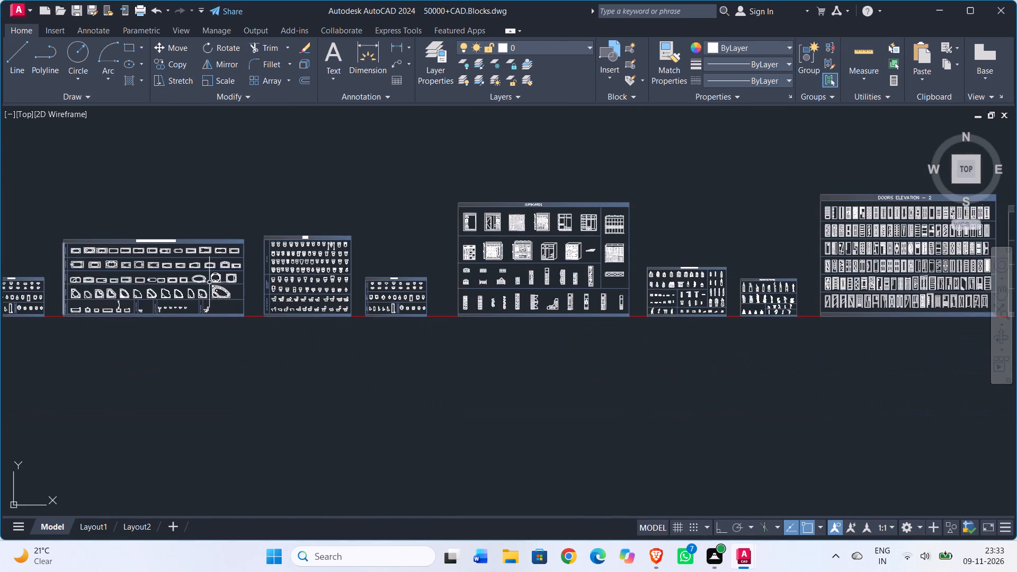
middle_drag(523, 332, 163, 332)
scroll(384, 334, down, 1)
middle_drag(425, 316, 304, 316)
middle_drag(561, 332, 190, 332)
scroll(586, 283, up, 1)
scroll(664, 301, down, 1)
middle_drag(565, 329, 212, 315)
scroll(620, 268, up, 2)
scroll(650, 291, down, 2)
middle_drag(646, 294, 296, 302)
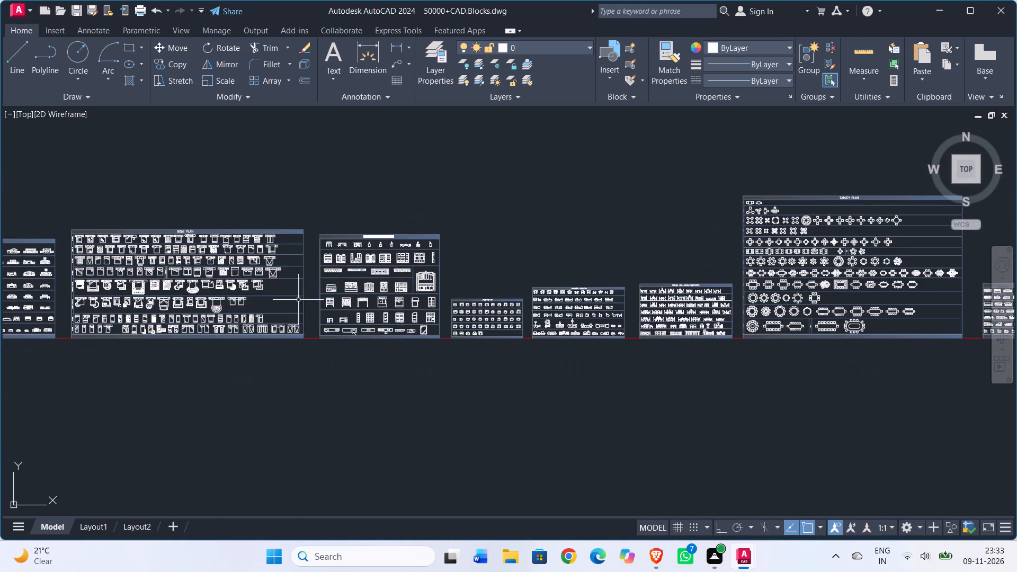
Examine the TABLES PLAN and SOFAS PLAN sheets and the neighbouring furniture elevation sheets in the block library.
scroll(610, 310, up, 2)
scroll(712, 307, down, 2)
middle_drag(710, 309, 371, 304)
scroll(475, 288, up, 3)
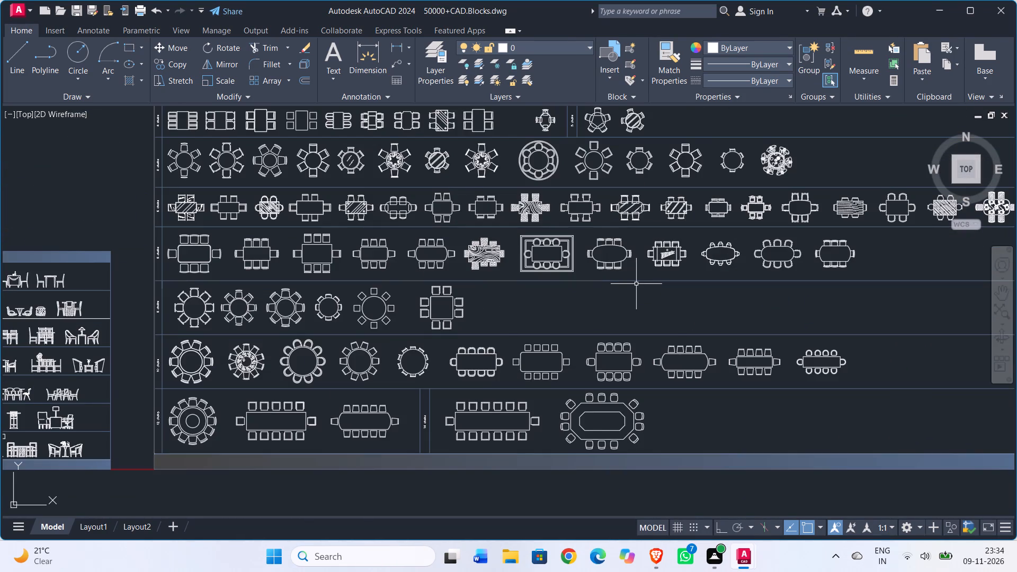
scroll(637, 284, down, 3)
middle_drag(621, 289, 302, 296)
scroll(640, 293, up, 3)
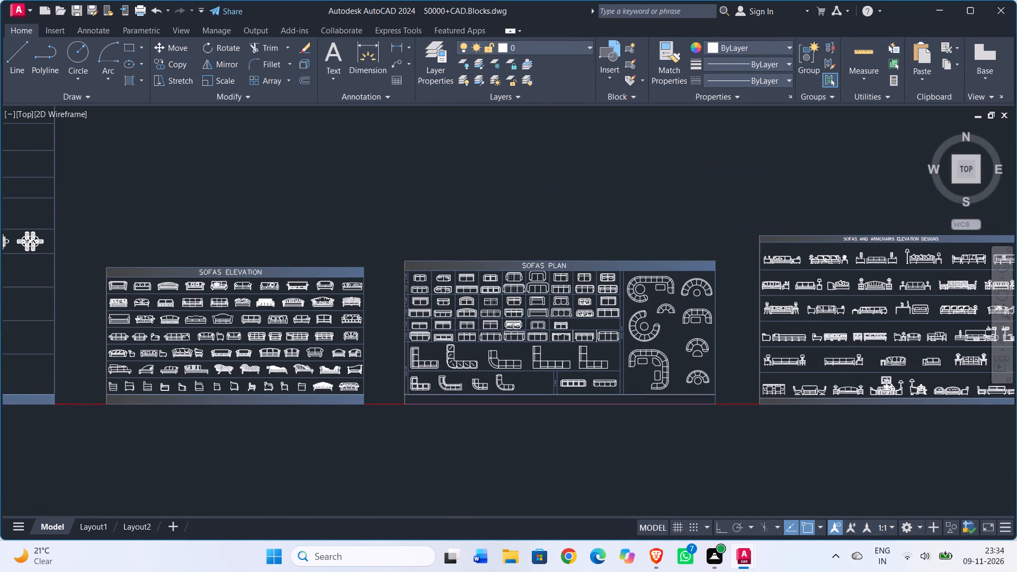
scroll(662, 292, down, 1)
scroll(662, 292, up, 1)
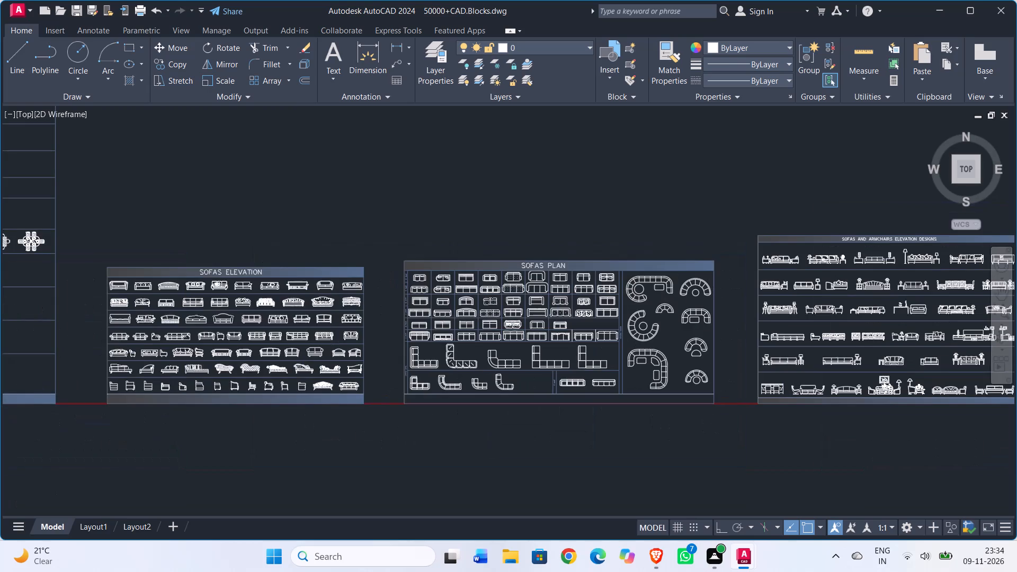
scroll(662, 292, down, 2)
middle_drag(662, 292, 406, 297)
scroll(574, 296, up, 2)
scroll(585, 296, down, 2)
middle_drag(566, 300, 279, 297)
Examine the sofa set layouts on the SOFAS AND ARMCHAIRS DESIGNS sheet of the block library.
scroll(614, 253, up, 2)
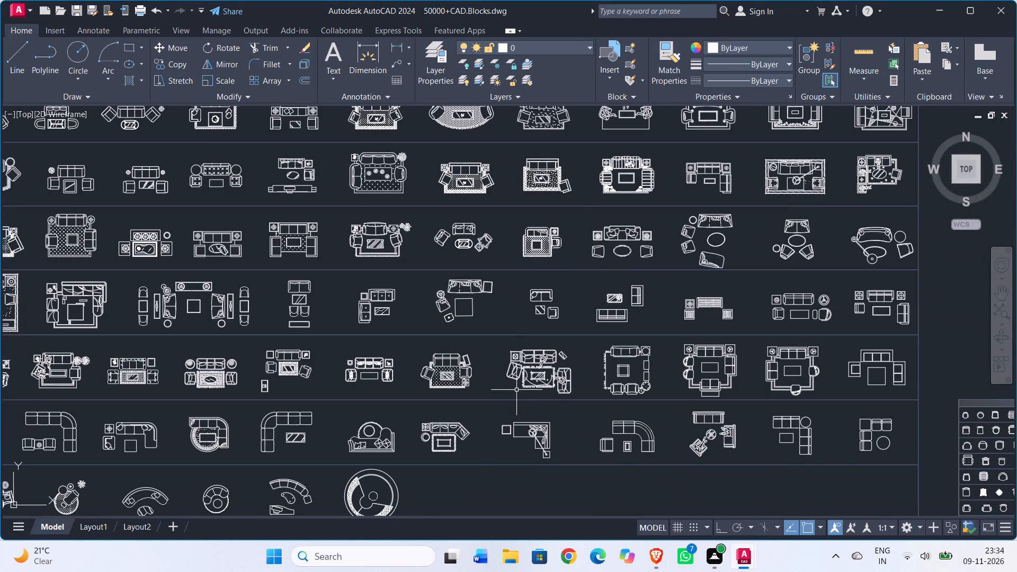
scroll(481, 437, down, 1)
middle_drag(481, 437, 573, 462)
scroll(389, 368, up, 1)
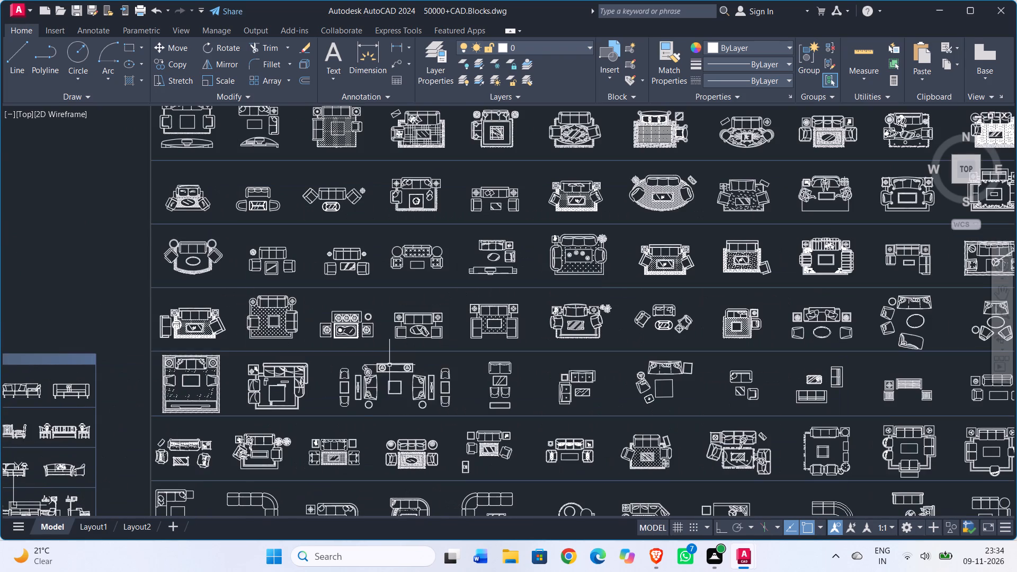
middle_drag(381, 241, 400, 294)
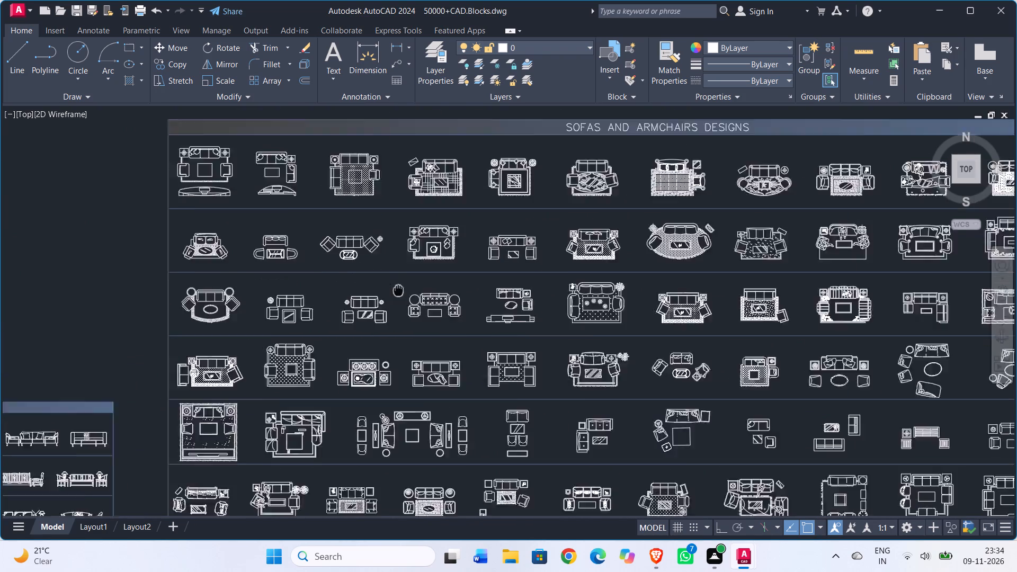
middle_drag(400, 294, 422, 358)
scroll(424, 357, down, 1)
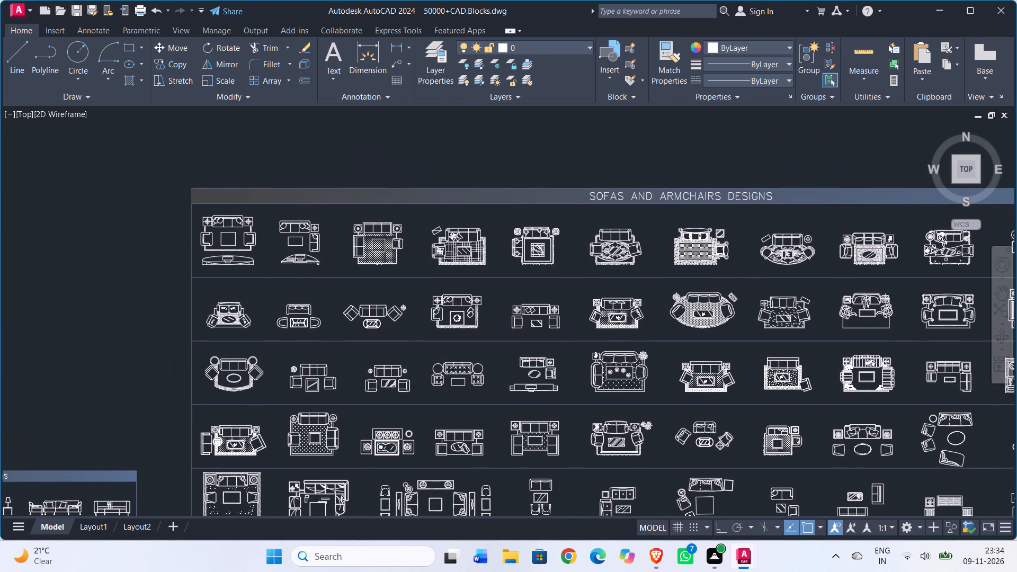
middle_drag(424, 357, 414, 288)
scroll(468, 358, up, 1)
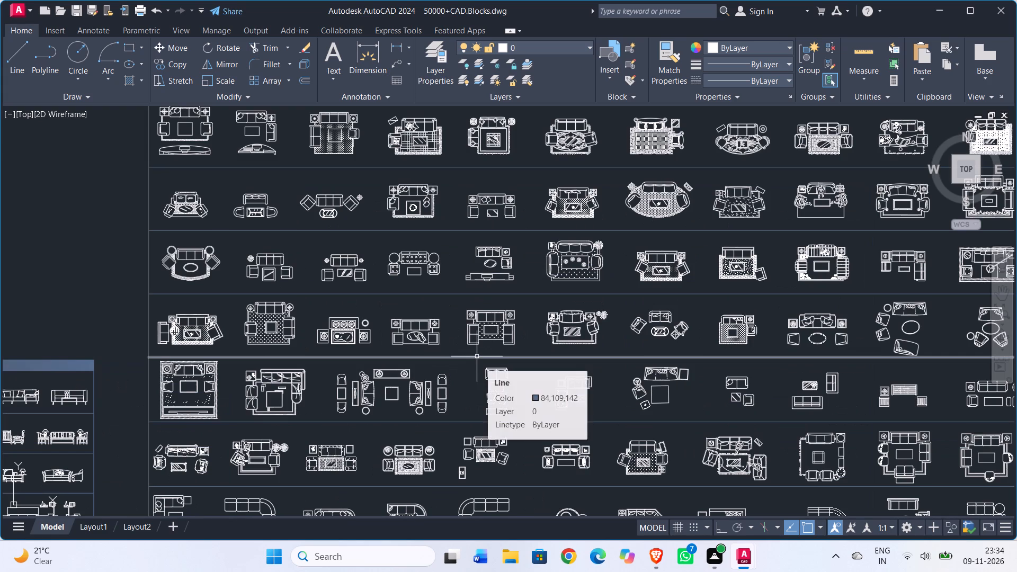
middle_drag(477, 356, 470, 257)
scroll(319, 297, up, 2)
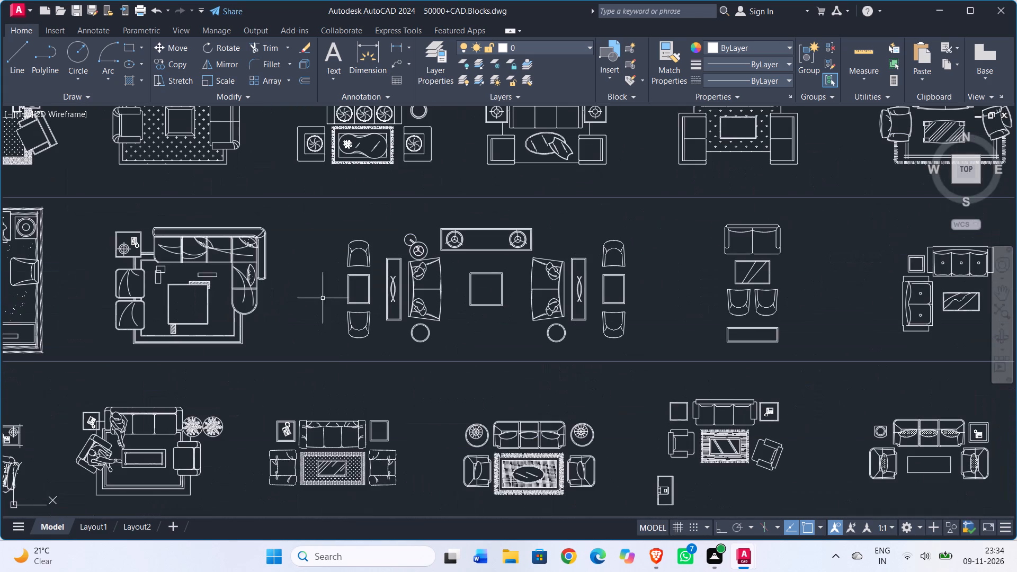
scroll(649, 316, down, 2)
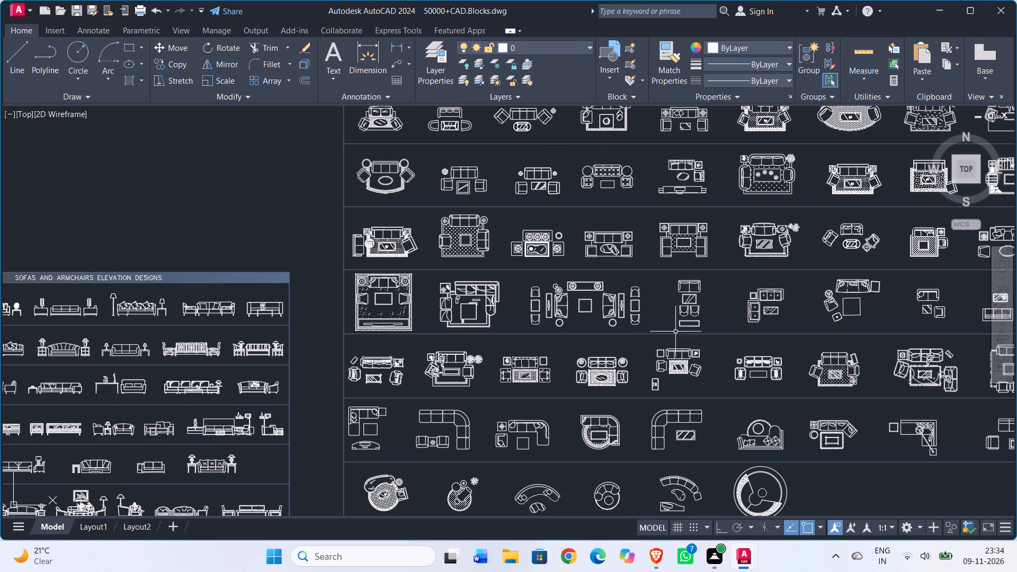
middle_drag(708, 394, 591, 368)
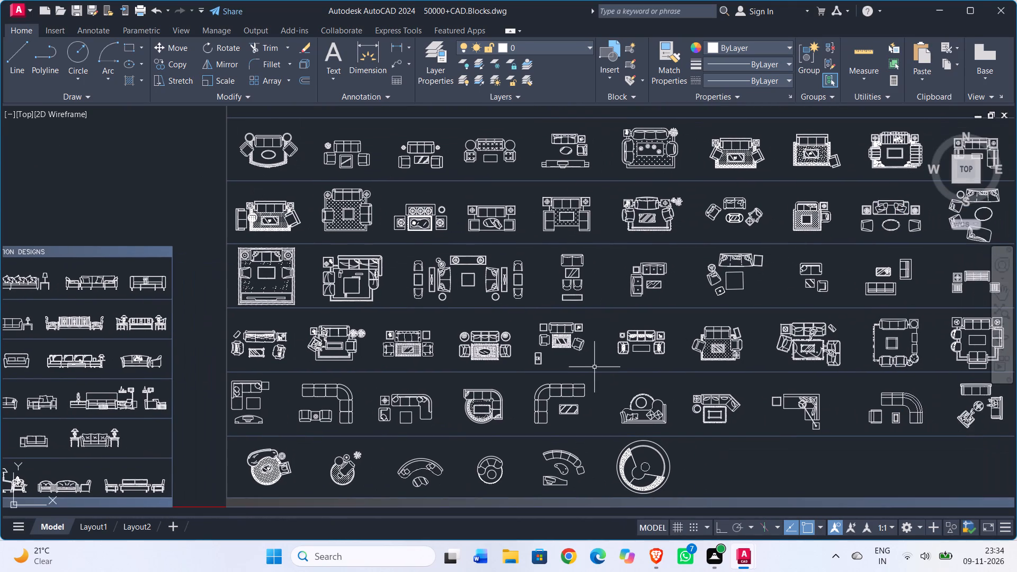
middle_drag(590, 364, 334, 325)
scroll(579, 276, down, 1)
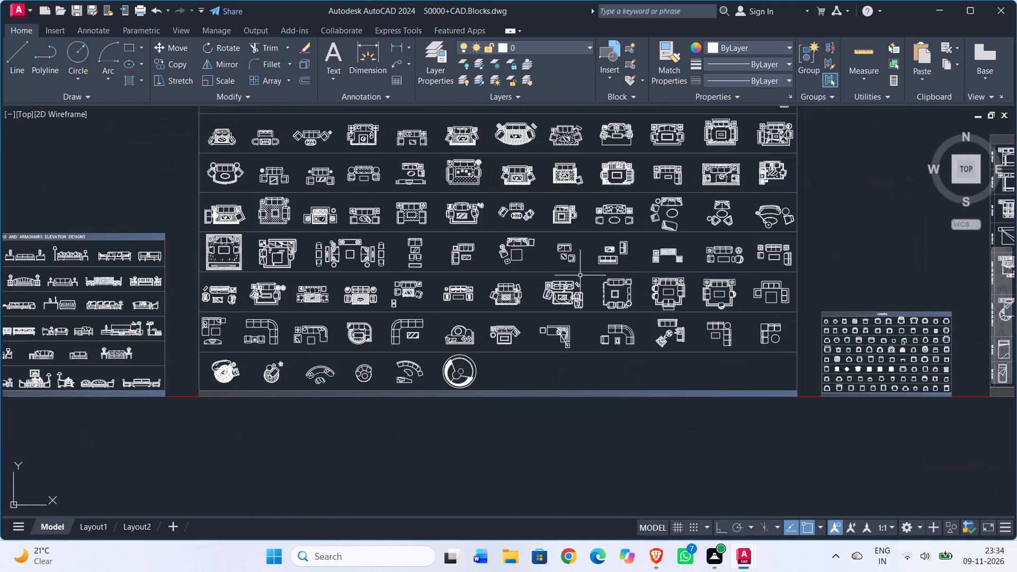
Look through the chairs and beds block sheets and those beyond them, continuing back toward the sofa sheets.
middle_drag(597, 262, 543, 412)
middle_drag(820, 356, 610, 323)
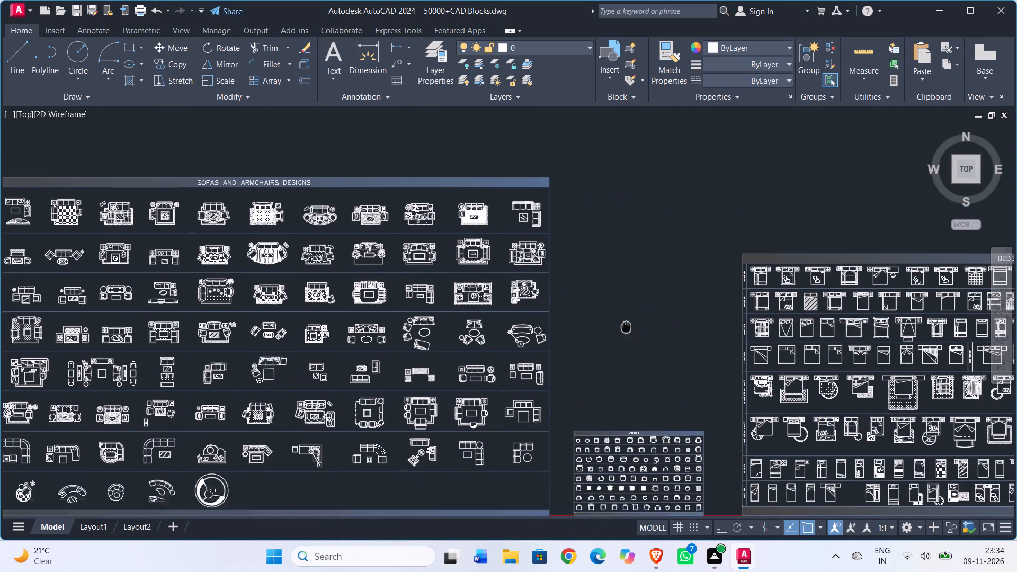
middle_drag(610, 323, 475, 287)
middle_drag(679, 323, 98, 289)
scroll(534, 344, down, 1)
middle_drag(535, 344, 204, 308)
scroll(556, 306, up, 2)
scroll(632, 310, down, 1)
middle_drag(632, 310, 739, 329)
scroll(263, 326, down, 1)
middle_drag(263, 326, 670, 332)
middle_drag(327, 310, 557, 316)
Examine the SOFAS AND ARMCHAIRS DESIGNS rows again for a living-room sofa set suited to the apartments.
scroll(330, 239, up, 2)
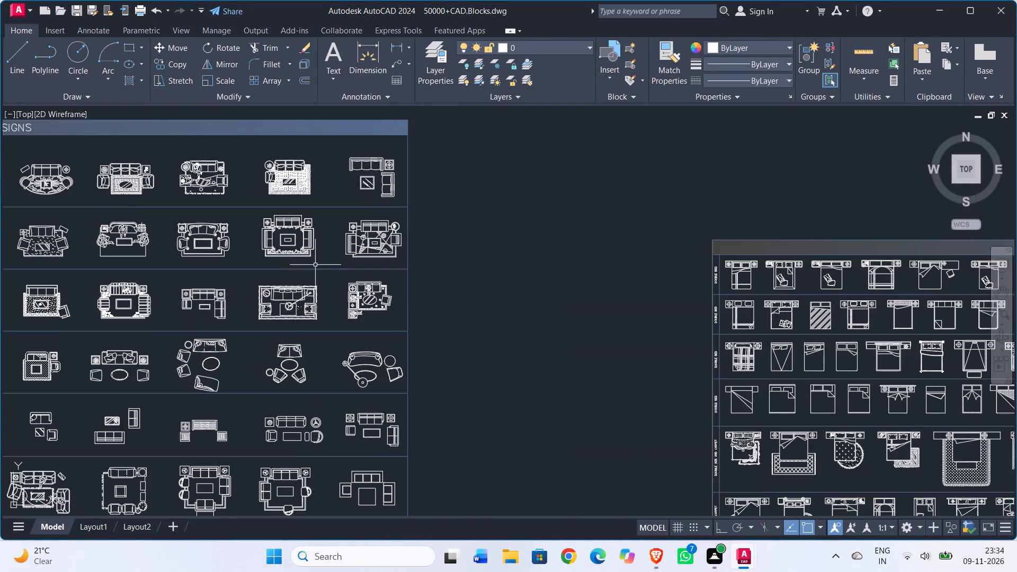
scroll(318, 264, up, 1)
middle_drag(313, 273, 519, 282)
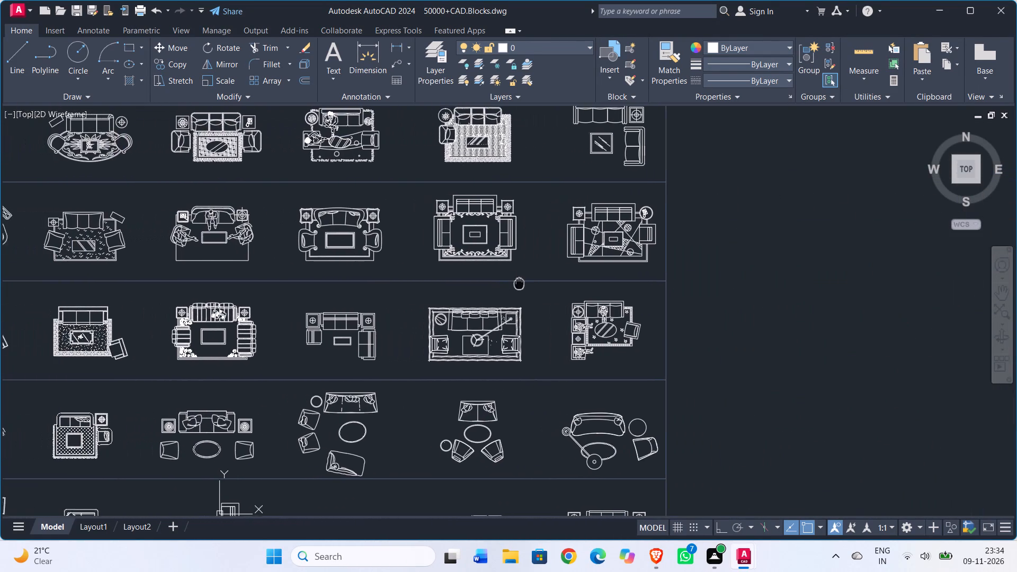
middle_drag(519, 282, 604, 213)
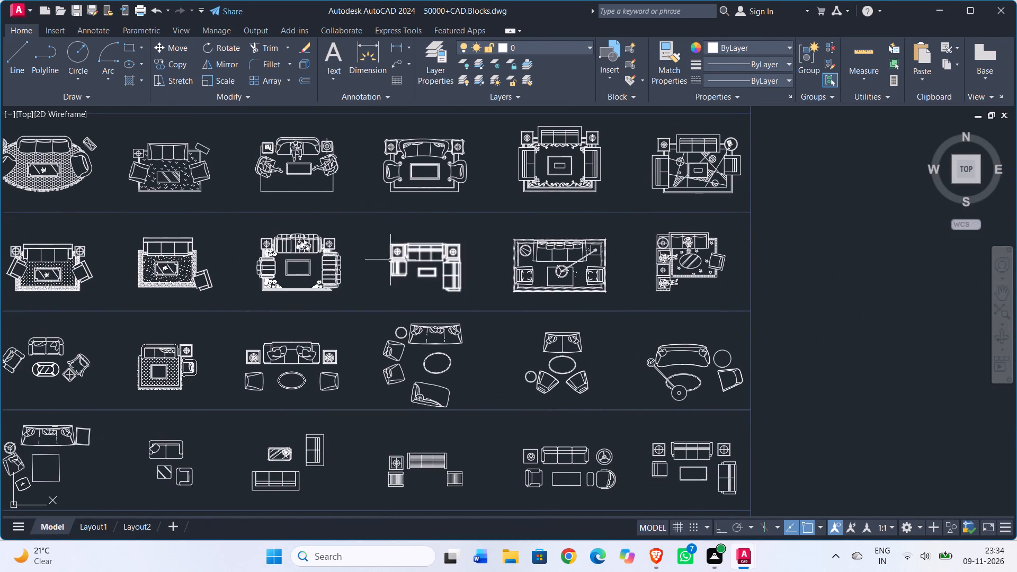
scroll(394, 298, down, 1)
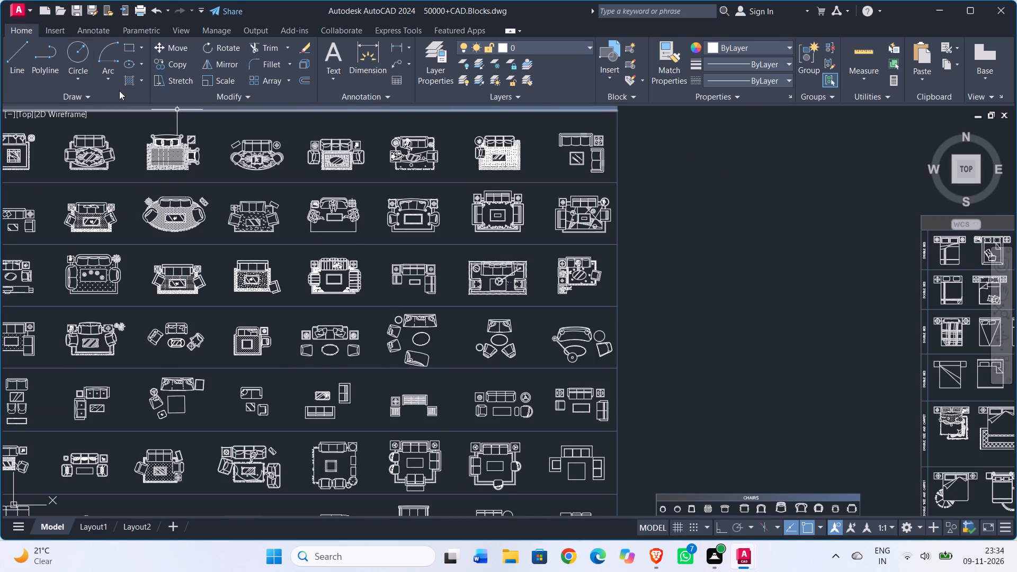
scroll(254, 232, down, 1)
middle_drag(258, 219, 524, 243)
scroll(421, 255, up, 1)
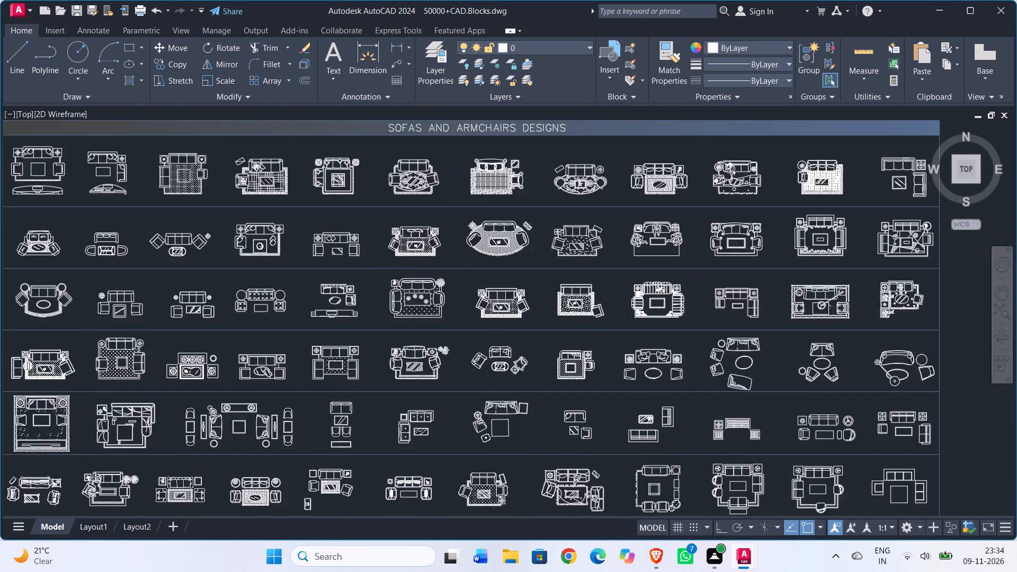
scroll(404, 261, up, 1)
scroll(381, 246, down, 1)
middle_drag(384, 242, 554, 223)
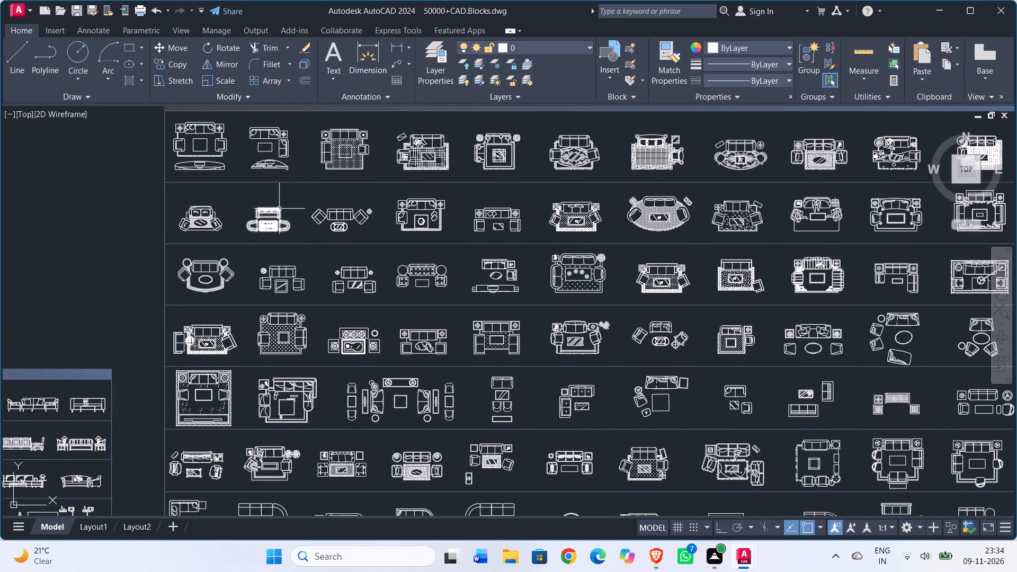
scroll(273, 226, down, 1)
middle_drag(277, 227, 292, 184)
scroll(288, 244, up, 2)
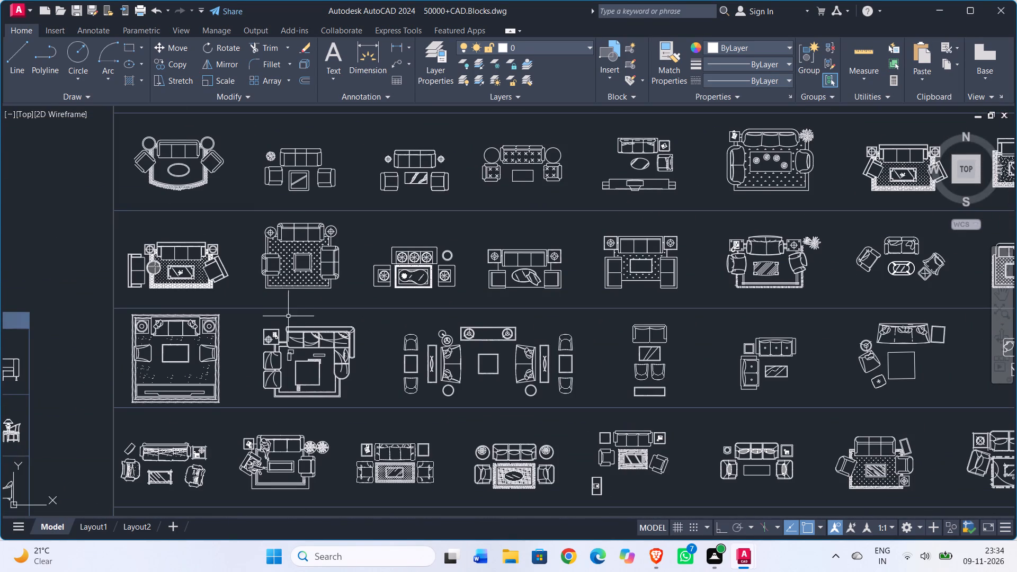
middle_drag(285, 322, 295, 233)
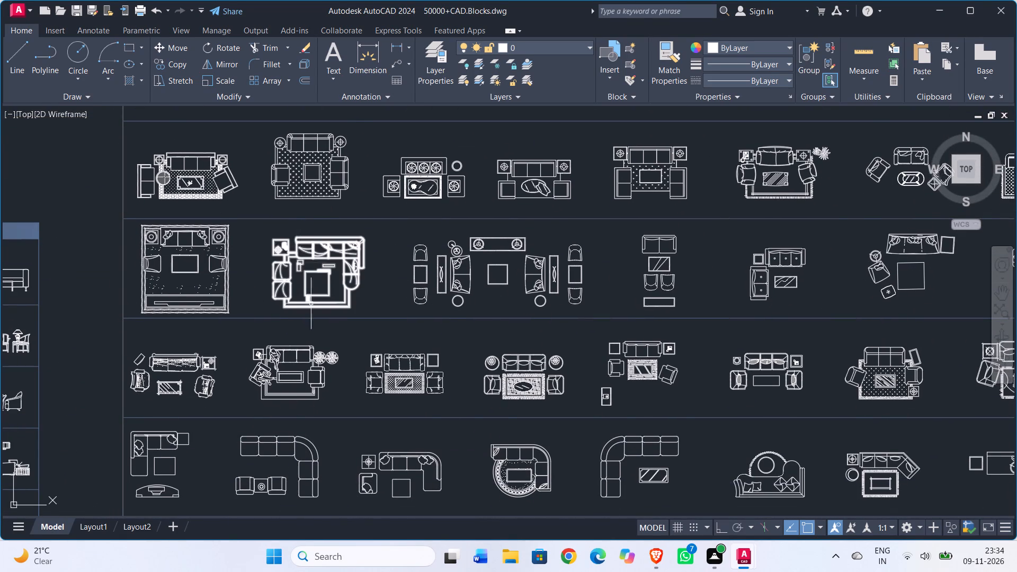
scroll(314, 307, up, 3)
scroll(314, 307, down, 2)
Copy the L-shaped sofa set with two armchairs and centre table from the library and paste it beside the Drawing1 floor plan.
click(318, 224)
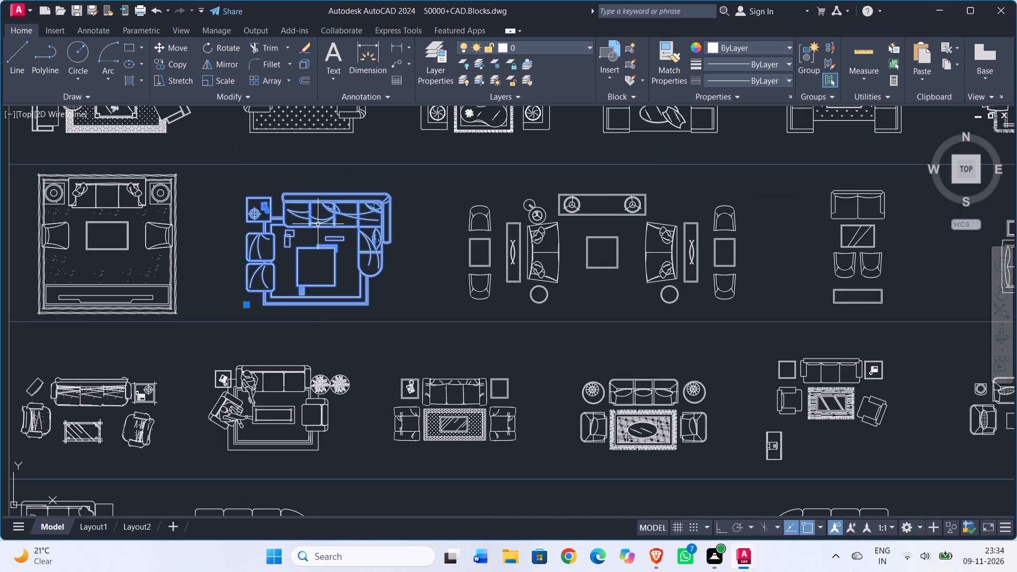
key(ctrl+c)
key(alt+Tab)
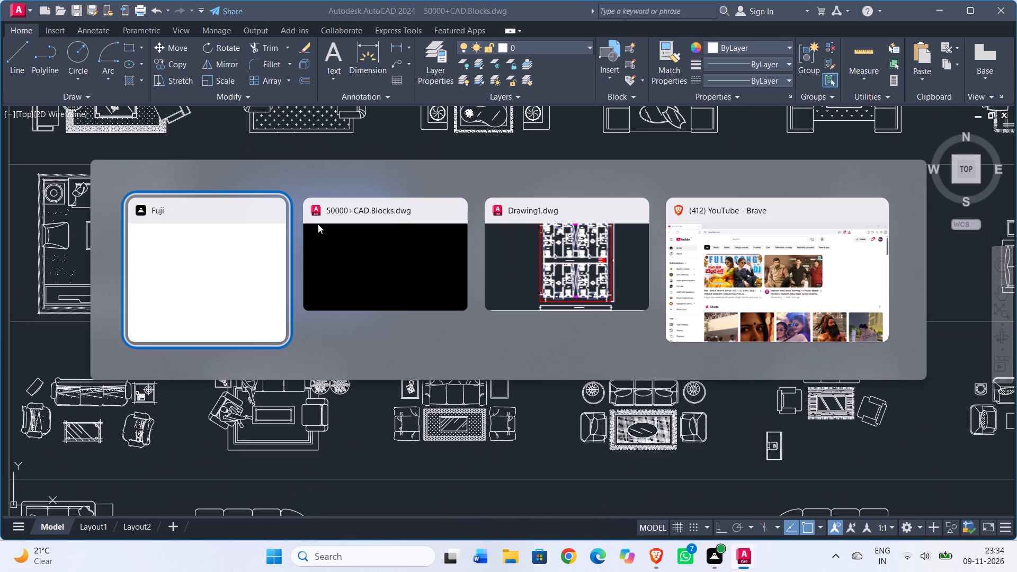
key(alt+Tab)
key(alt+Tab)
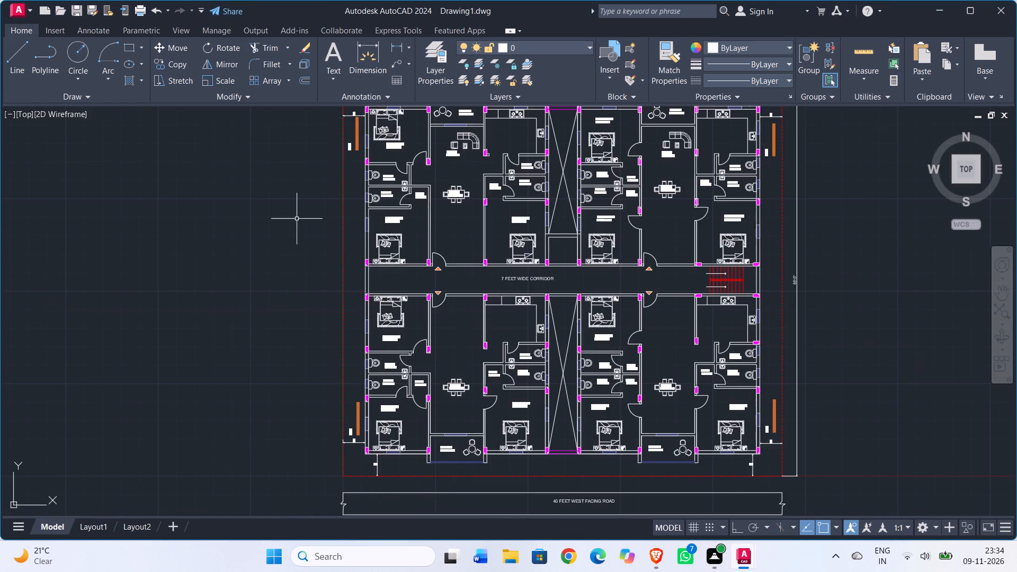
scroll(310, 216, down, 1)
key(ctrl+v)
click(664, 322)
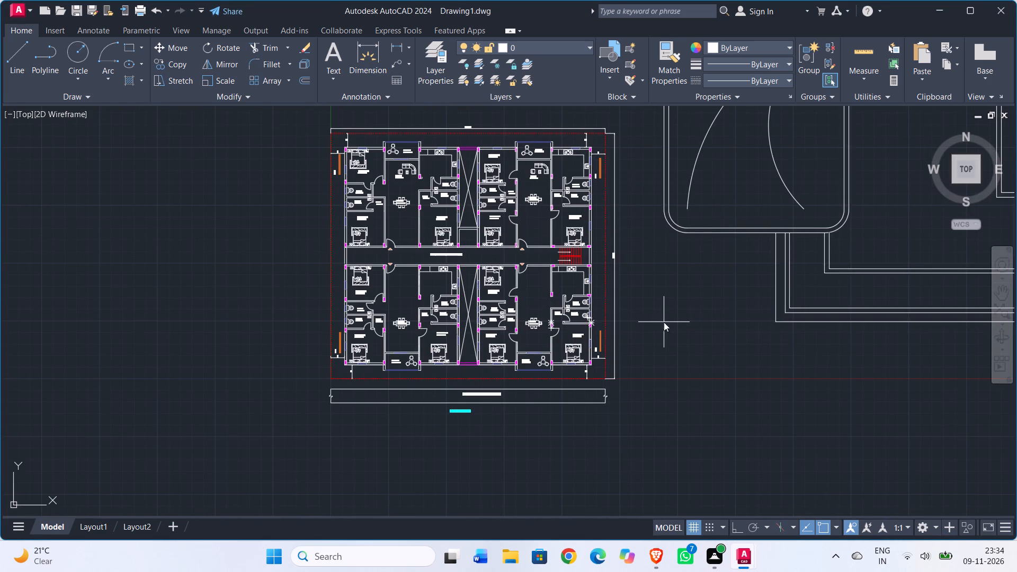
Scale the oversized pasted sofa set down by eye to roughly the size of the plan's furniture.
scroll(664, 321, down, 1)
middle_drag(664, 321, 490, 359)
key(Escape)
click(582, 299)
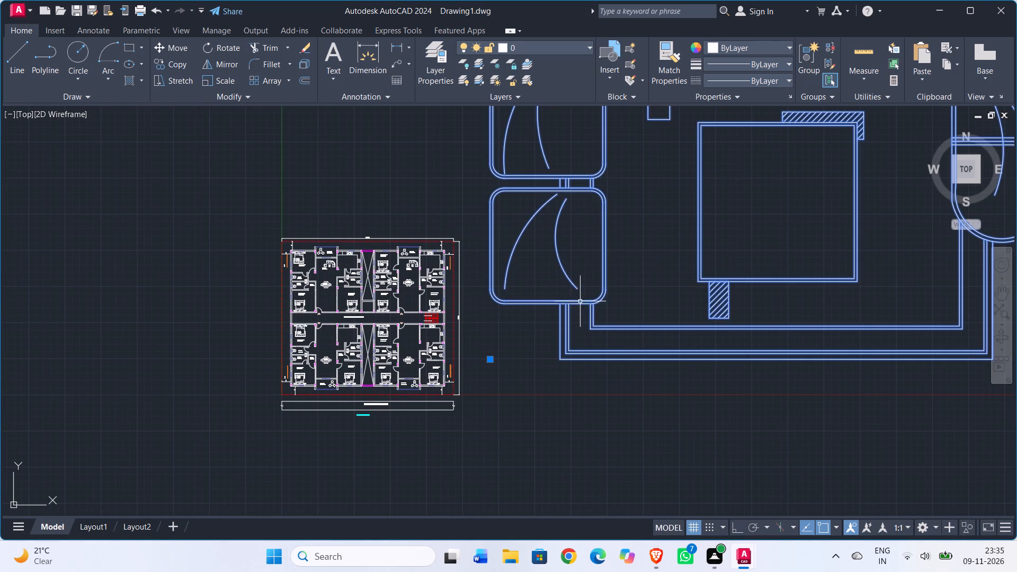
key(s)
key(c)
key(Return)
click(580, 297)
scroll(581, 312, up, 1)
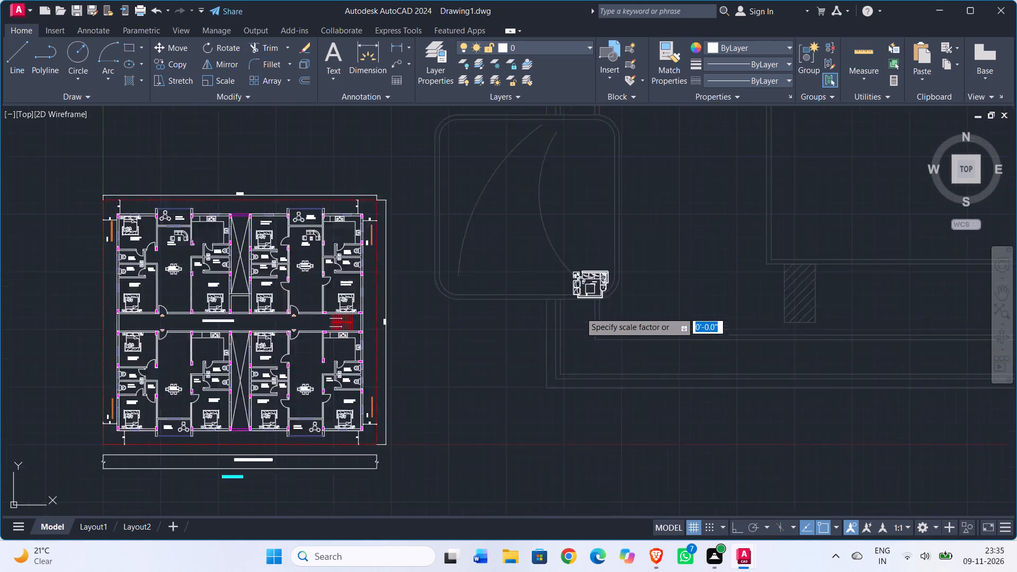
scroll(579, 312, up, 1)
click(579, 303)
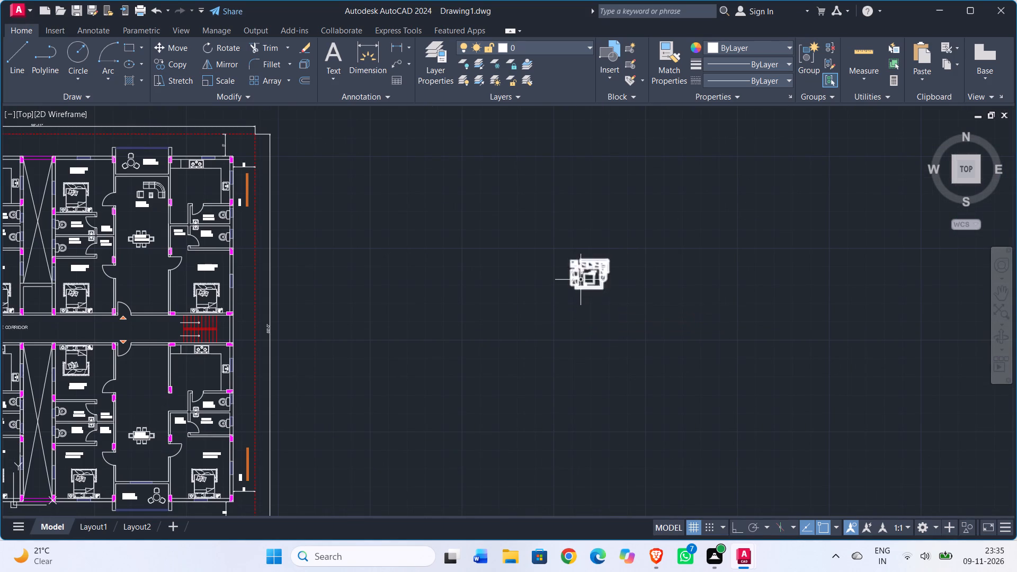
Move the sofa set into the lower-left apartment's living area, between Bed Room-02 and the kitchen below the corridor.
click(581, 277)
click(575, 276)
key(m)
key(Return)
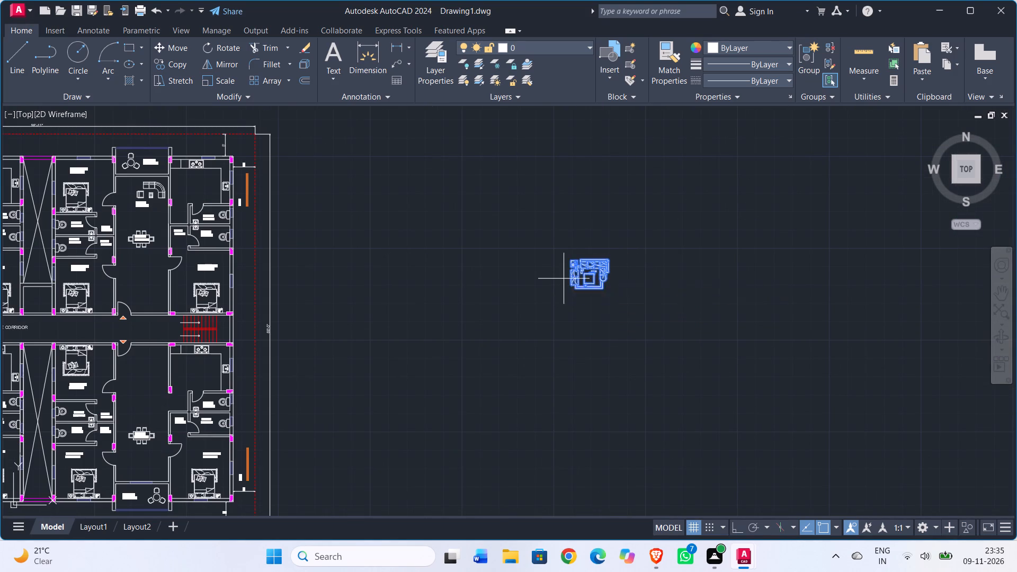
click(564, 279)
scroll(255, 292, down, 2)
middle_drag(265, 288, 514, 266)
scroll(371, 310, up, 3)
scroll(407, 283, up, 1)
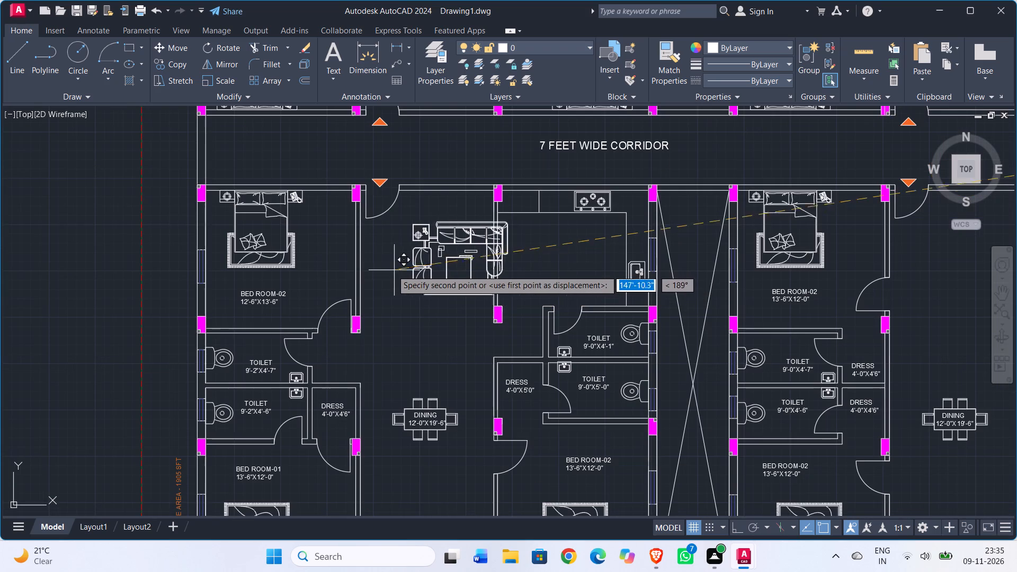
click(378, 265)
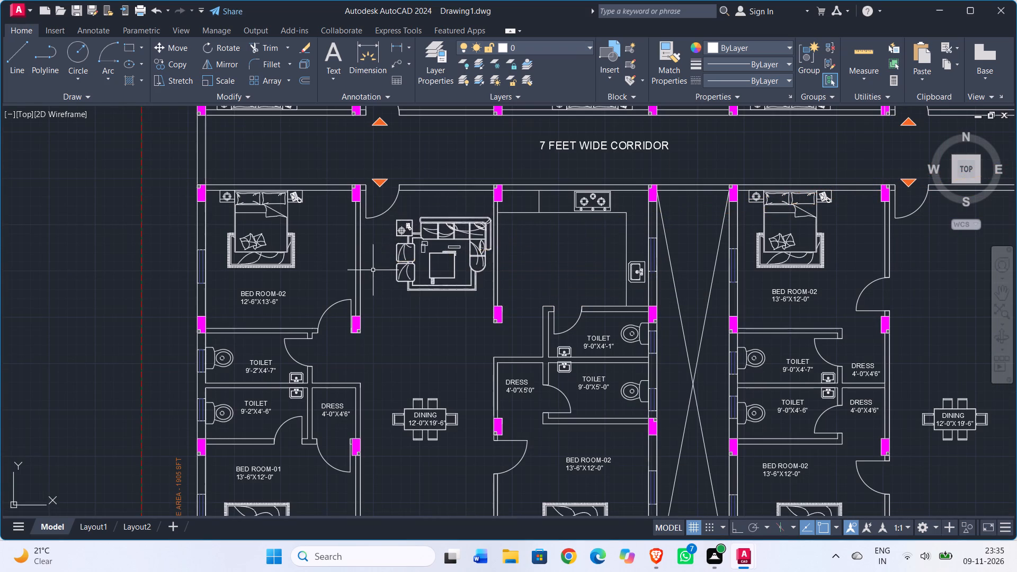
key(Escape)
Scale the sofa set in the lower-left apartment down slightly by eye to suit the living area.
click(405, 260)
key(s)
key(c)
key(shift+Return)
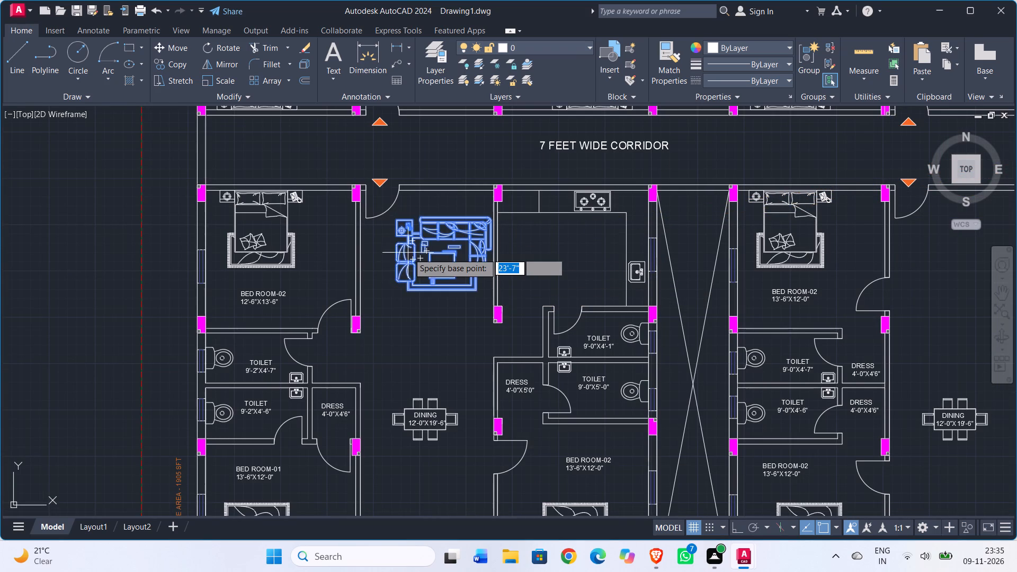
click(409, 257)
click(417, 291)
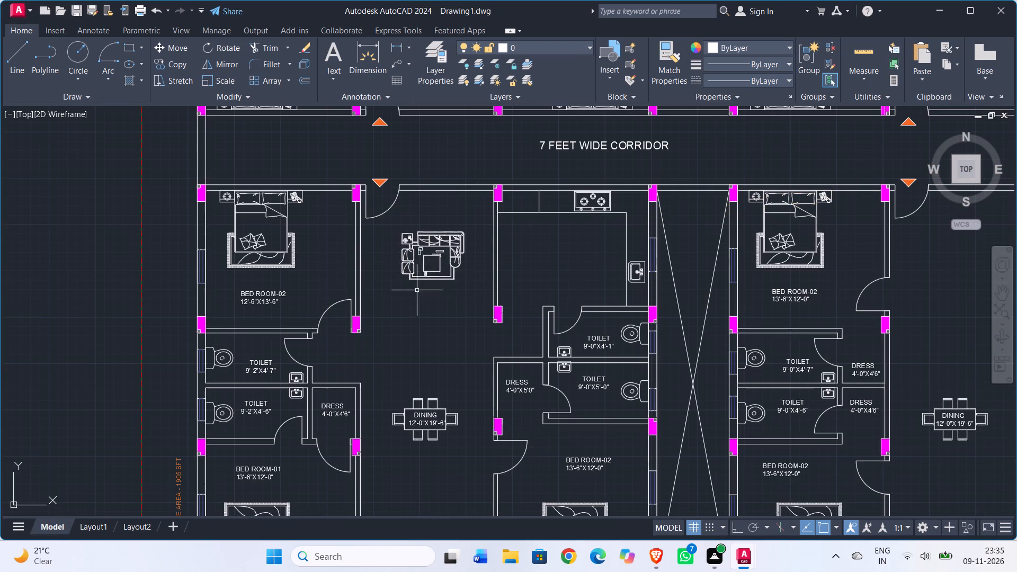
Move the sofa set up against the corridor wall, near the kitchen side of the lower-left living area.
click(416, 267)
click(404, 269)
key(m)
key(Return)
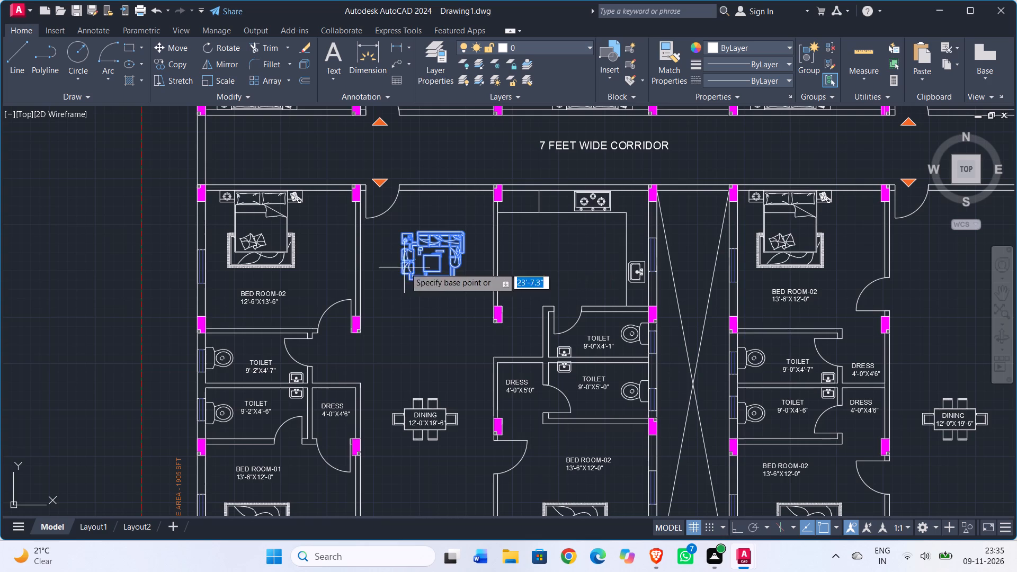
click(429, 244)
click(448, 216)
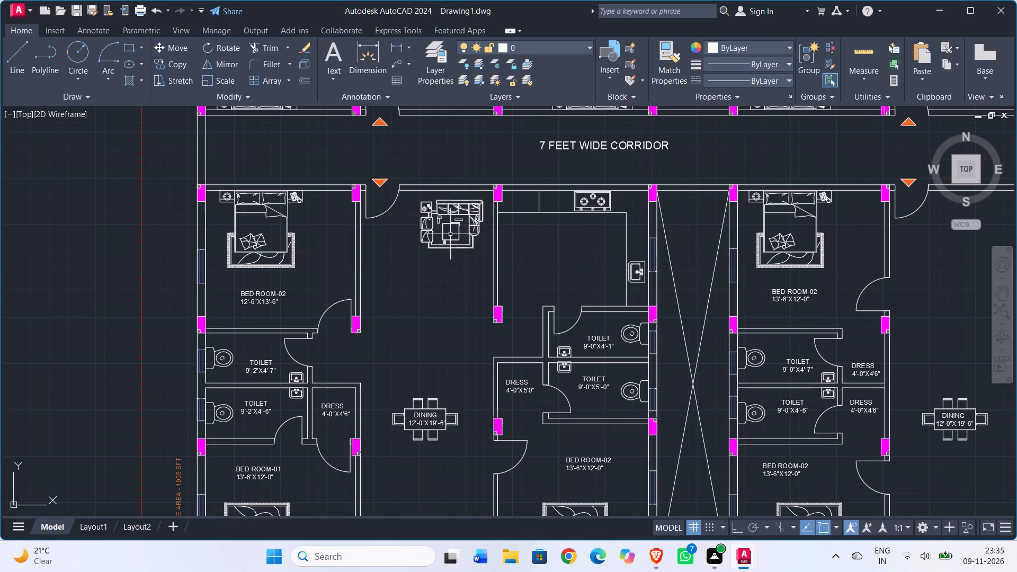
Copy the sofa set to the matching living-area position beside the kitchen in the lower-right apartment.
click(451, 236)
click(451, 243)
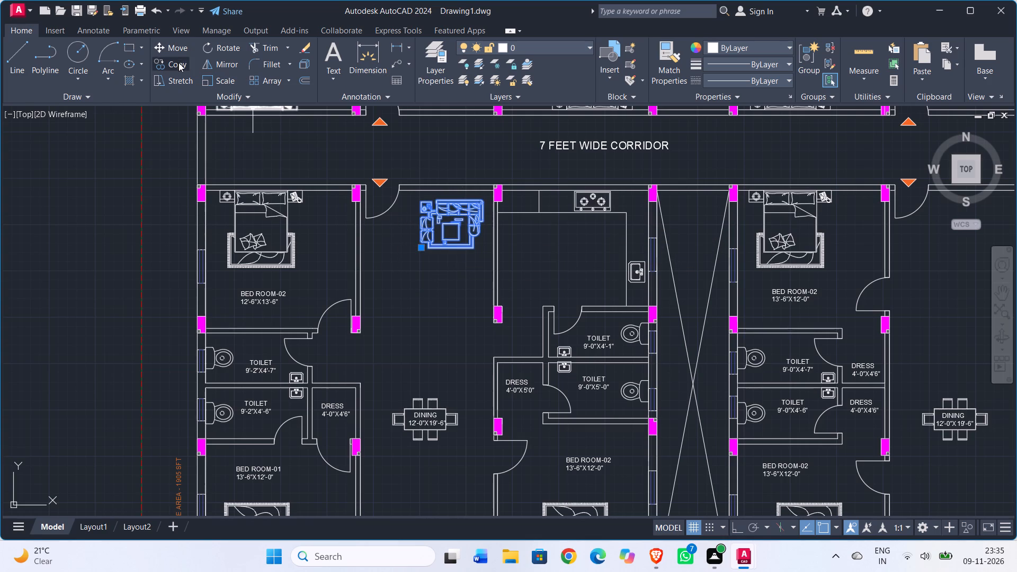
click(179, 62)
drag(425, 210, 431, 213)
middle_drag(702, 221, 278, 214)
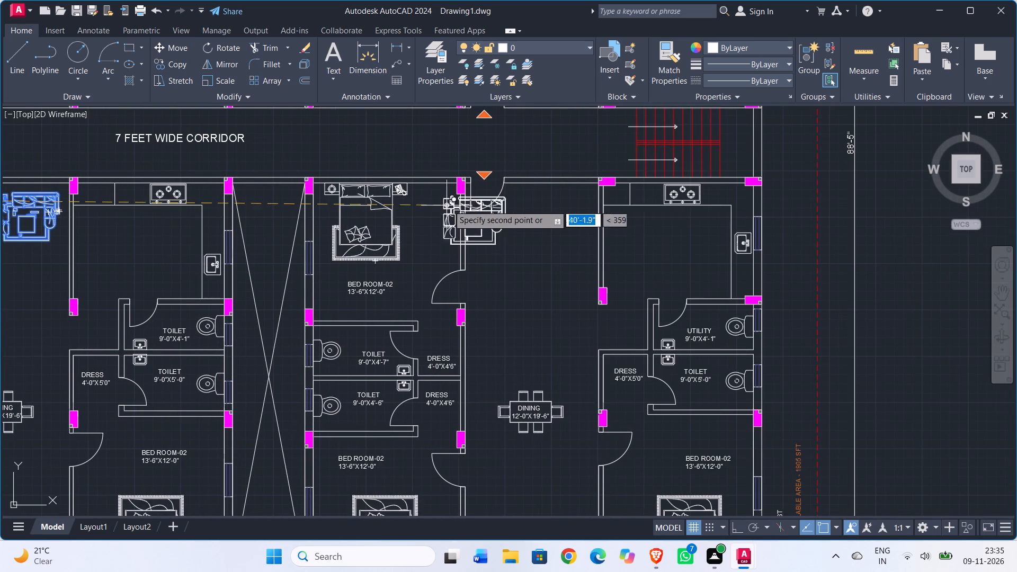
click(527, 202)
key(Escape)
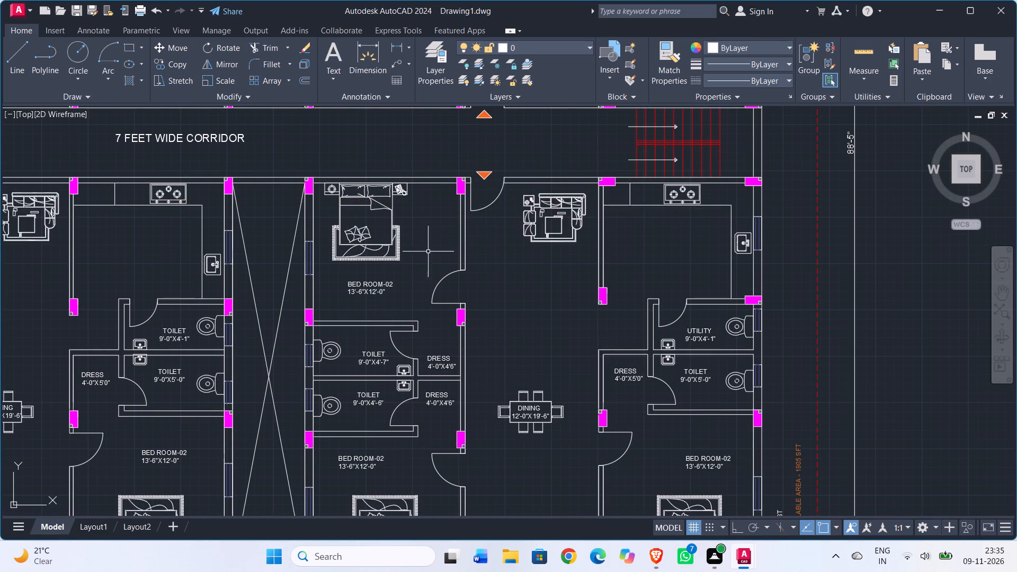
Hatch the corridor's east-end wall and the upper-left apartment's Bed Room-01 outer wall and toilet and dress partitions solid in colour 99,100,102.
scroll(390, 265, down, 2)
middle_drag(404, 264, 541, 267)
middle_drag(421, 248, 435, 318)
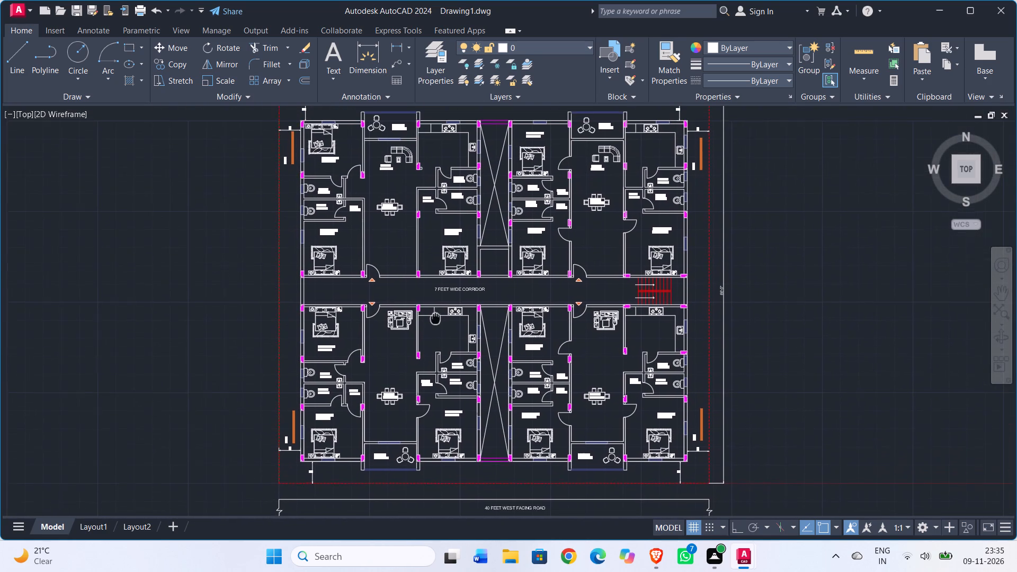
middle_drag(435, 318, 435, 319)
key(Escape)
text(HATCJ)
key(BackSpace)
key(h)
key(Return)
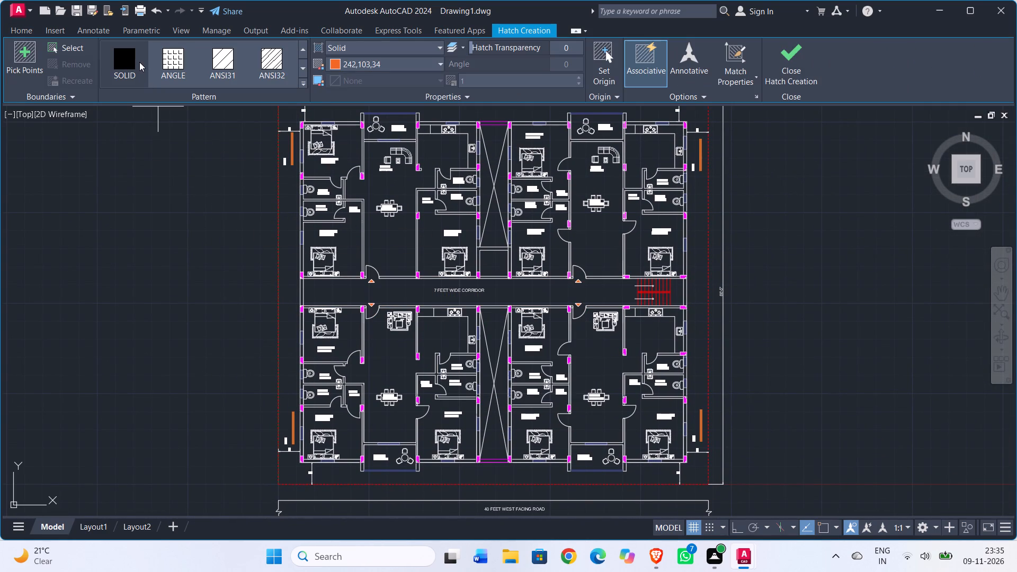
click(350, 61)
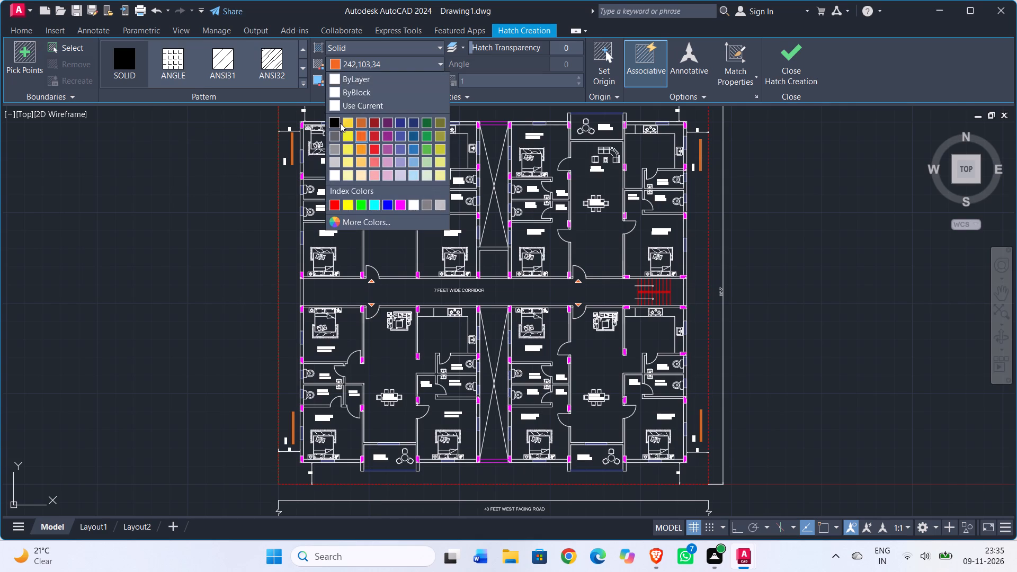
click(338, 138)
scroll(304, 295, up, 2)
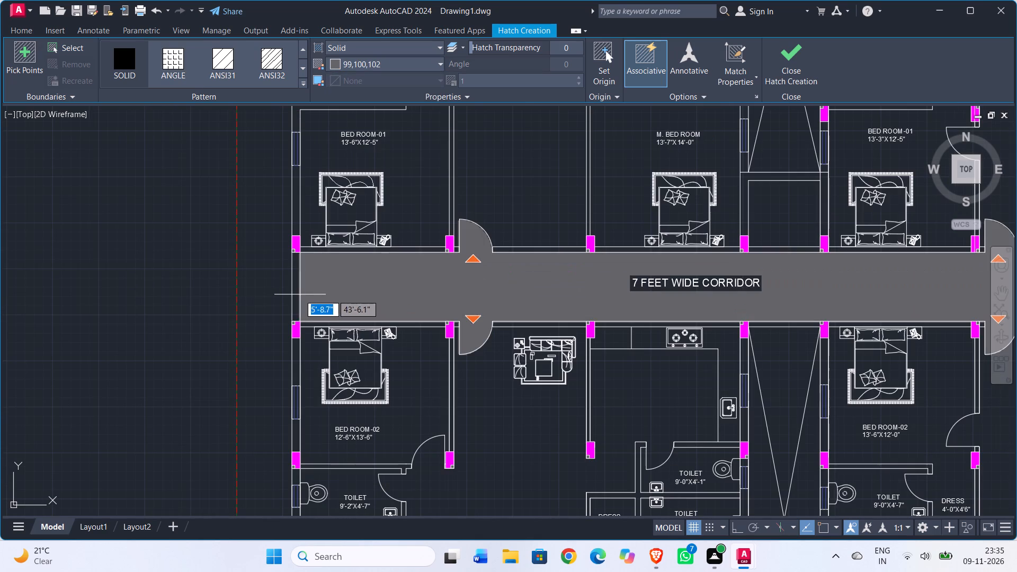
click(295, 295)
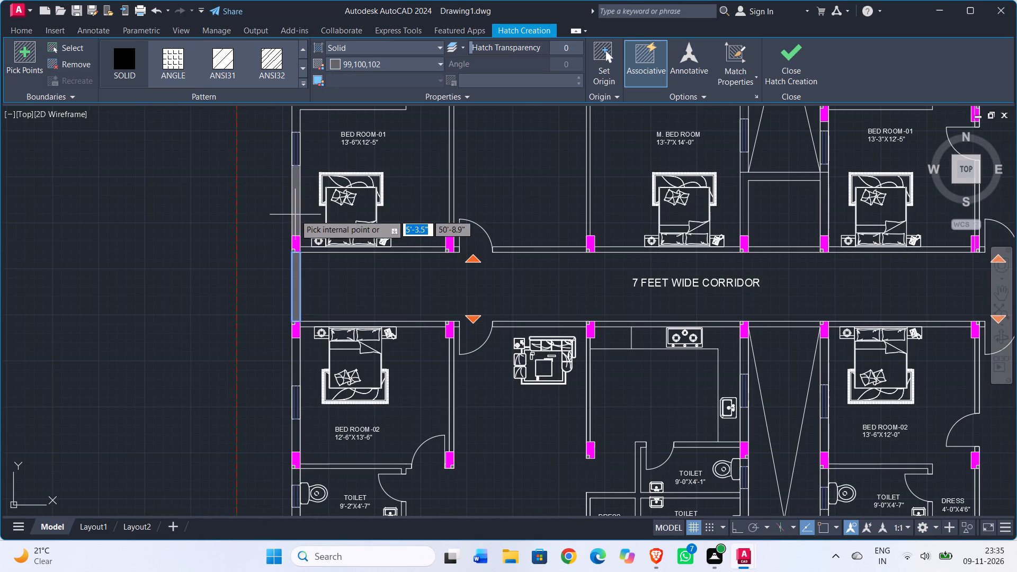
click(295, 215)
middle_drag(298, 181, 280, 284)
click(278, 221)
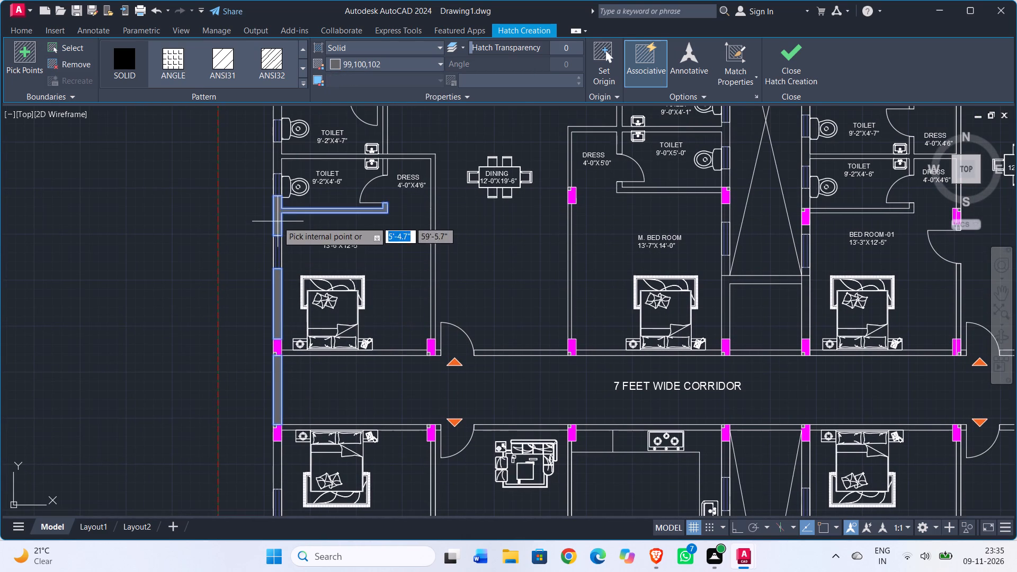
click(278, 159)
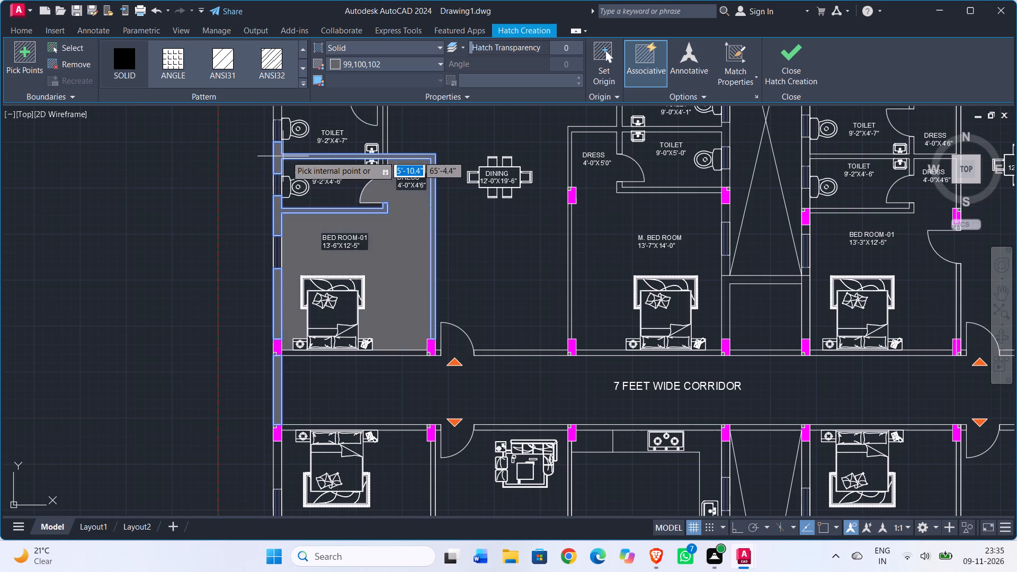
click(385, 138)
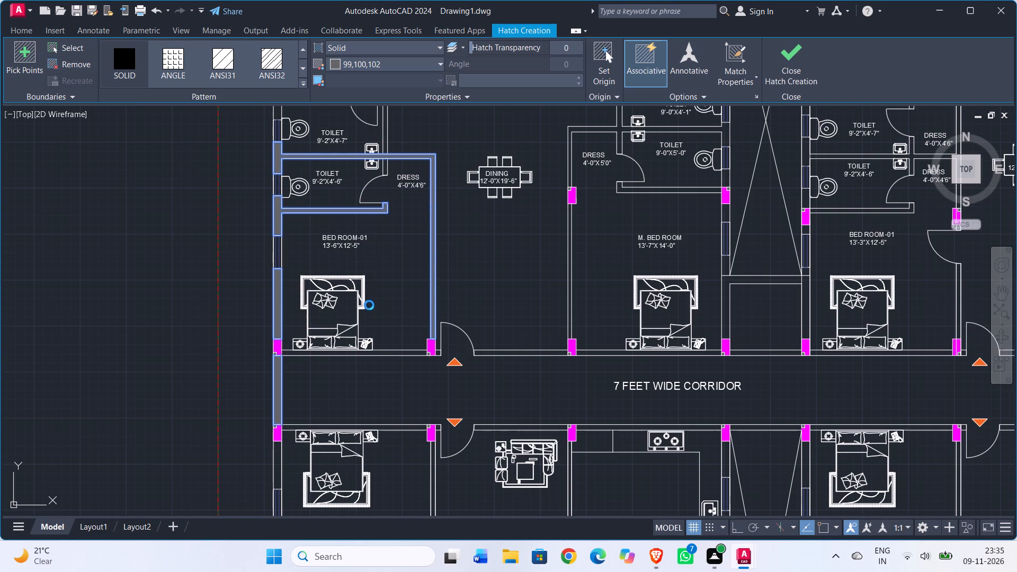
Add the lower-left apartment's Bed Room-01 bottom wall, balcony side walls and the walls around the balcony and dining area to the solid hatch.
scroll(399, 302, down, 2)
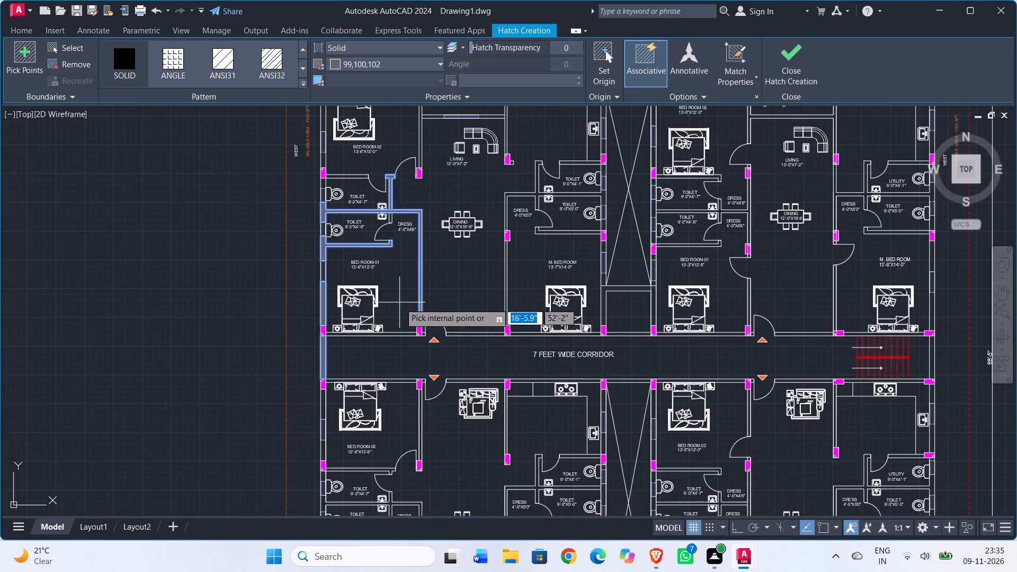
middle_drag(400, 303, 465, 187)
scroll(432, 395, up, 3)
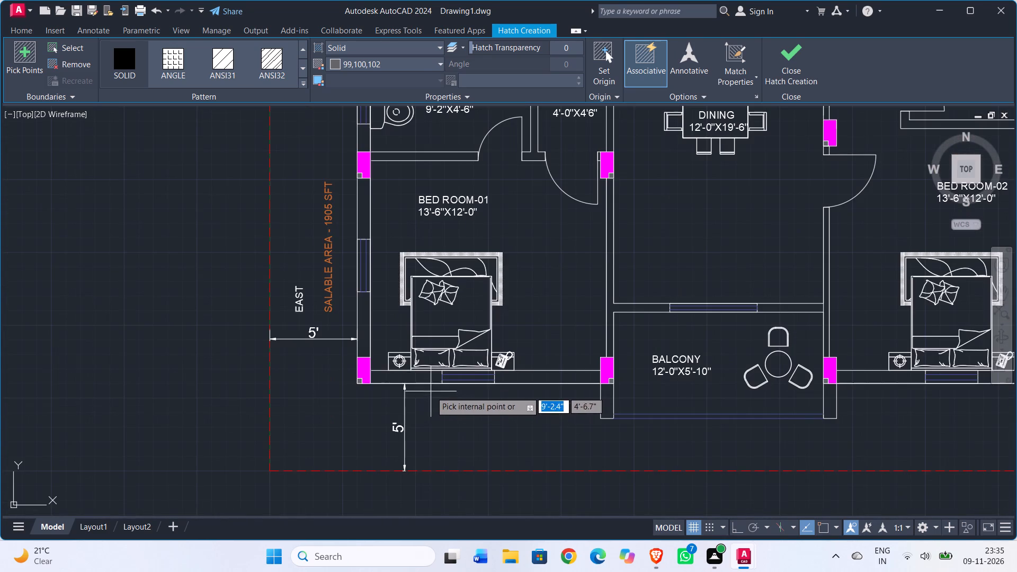
click(393, 378)
click(547, 381)
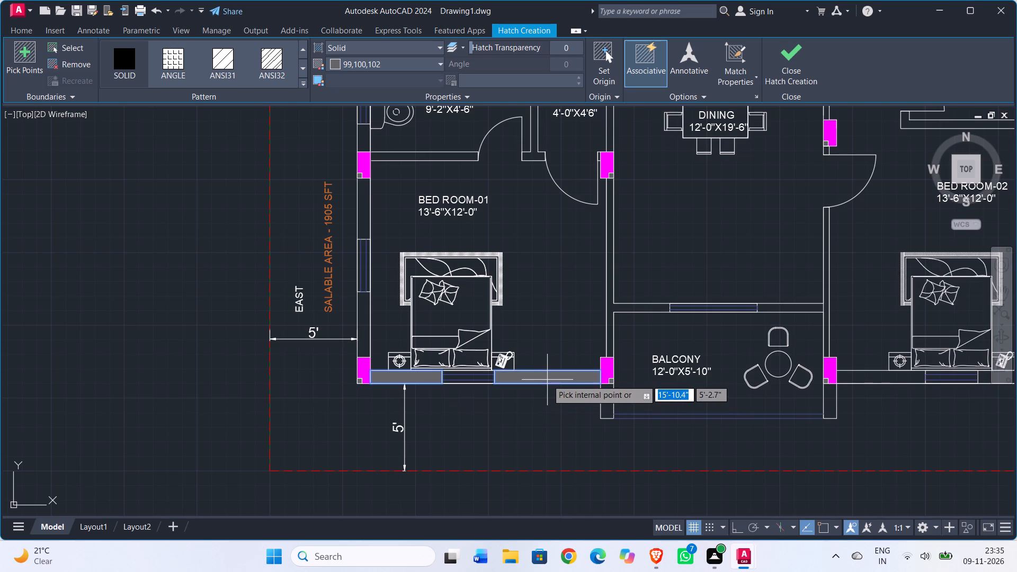
click(606, 404)
click(834, 408)
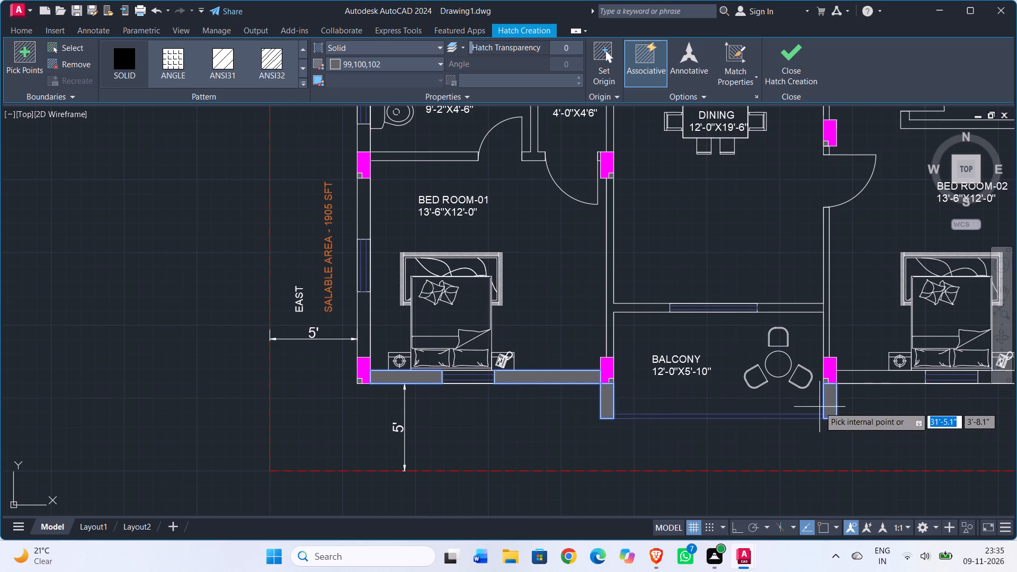
click(828, 311)
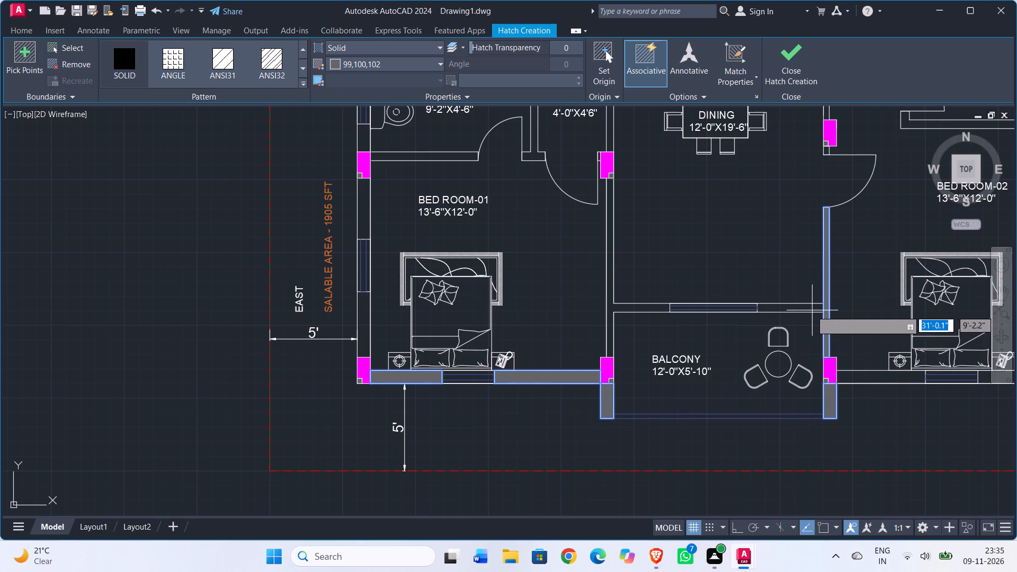
click(801, 309)
click(643, 310)
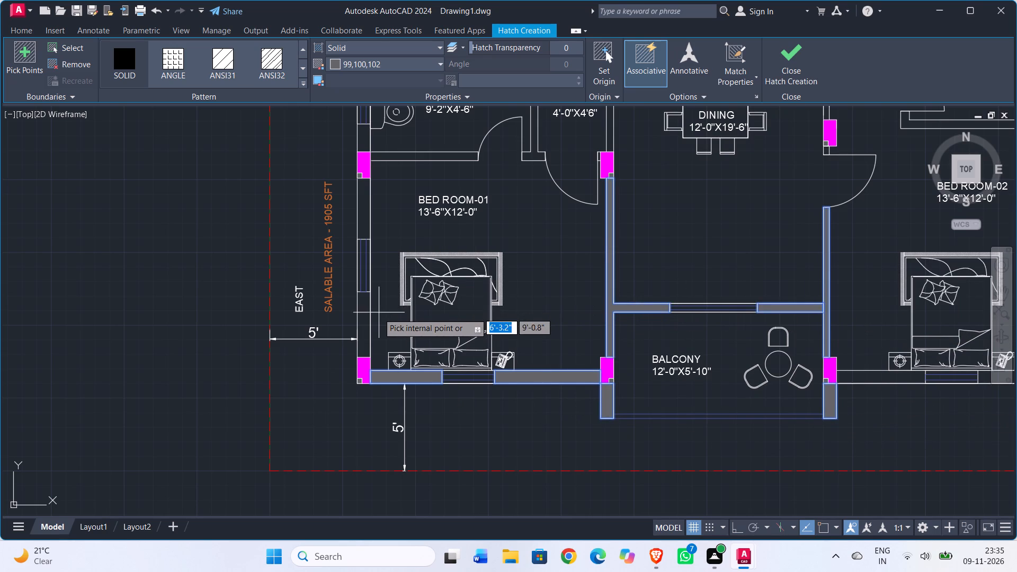
Fill the outer side wall beside Bed Room-01 and its two toilets, plus the toilet and dress partitions, in the lower-left apartment.
click(364, 314)
click(364, 221)
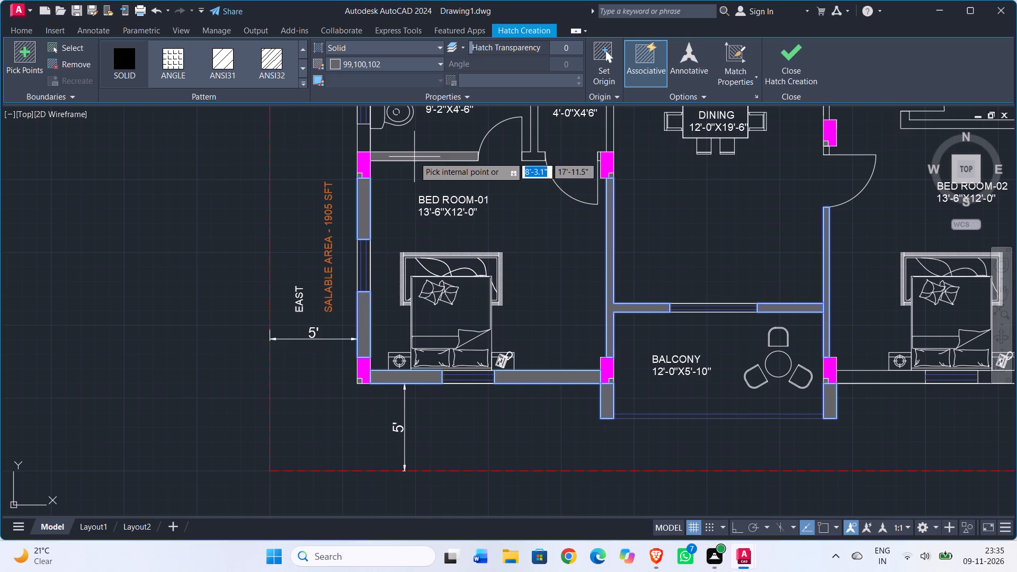
drag(414, 157, 420, 154)
click(534, 156)
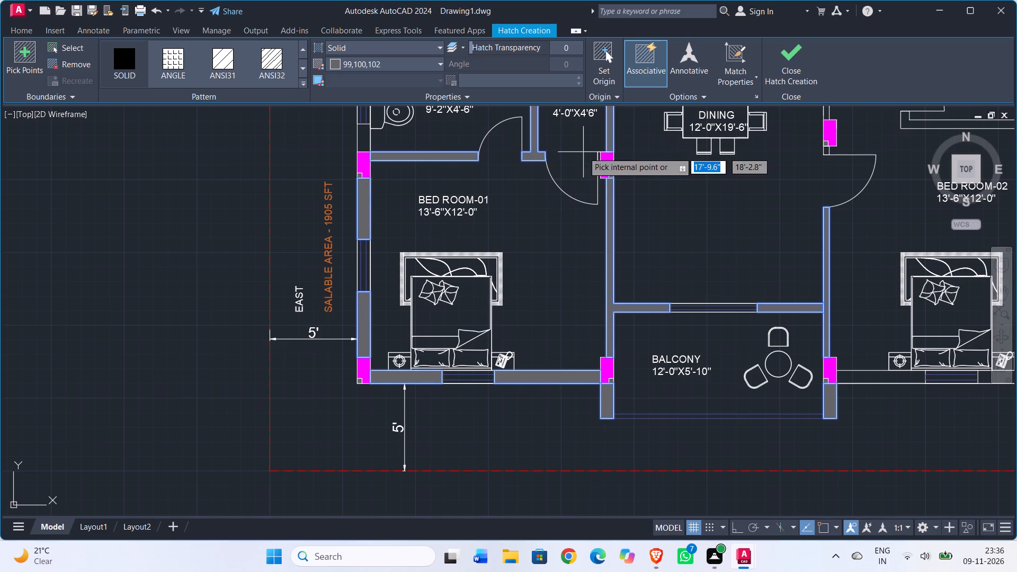
scroll(514, 256, down, 1)
middle_drag(514, 256, 480, 397)
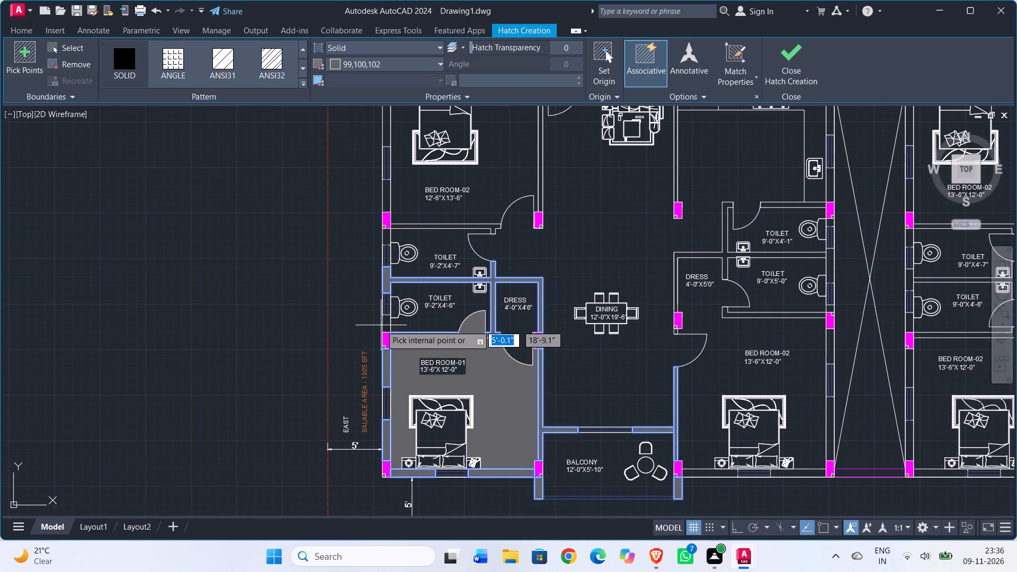
scroll(377, 321, up, 1)
click(393, 326)
click(392, 183)
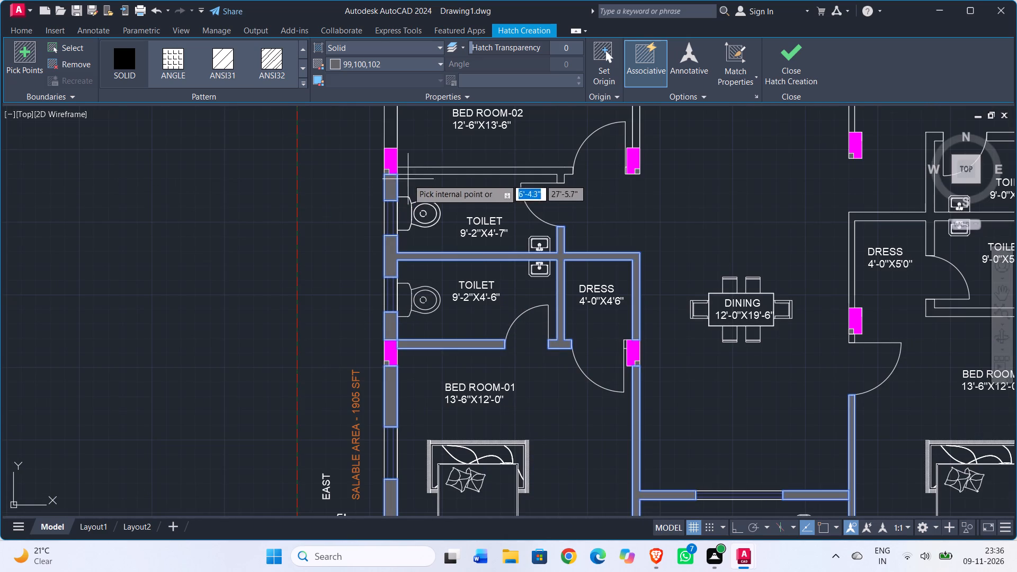
click(441, 172)
Fill both side walls of Bed Room-02 below the corridor and the wall between the living area and kitchen.
middle_drag(442, 171, 423, 348)
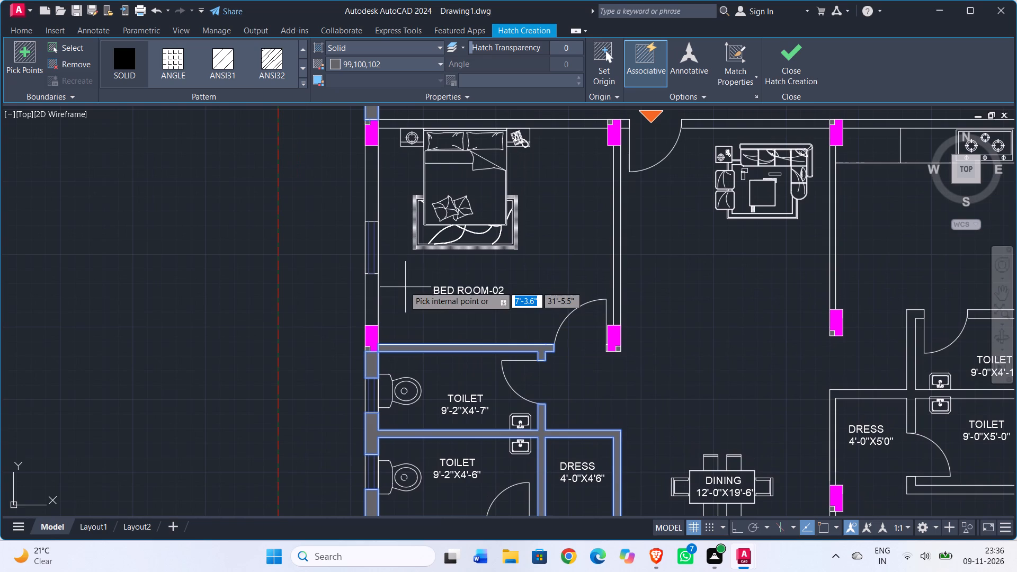
click(374, 296)
click(369, 196)
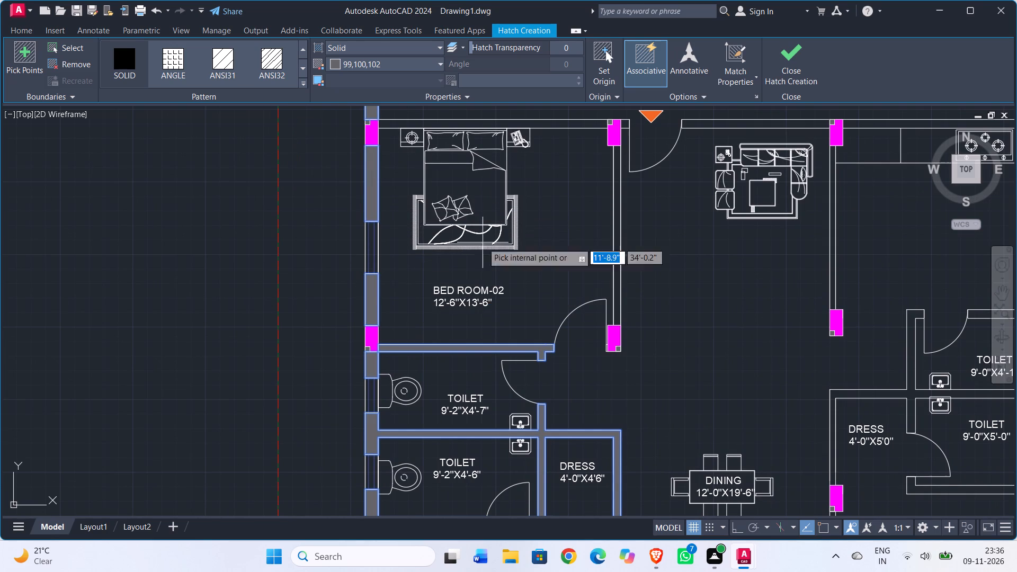
click(616, 262)
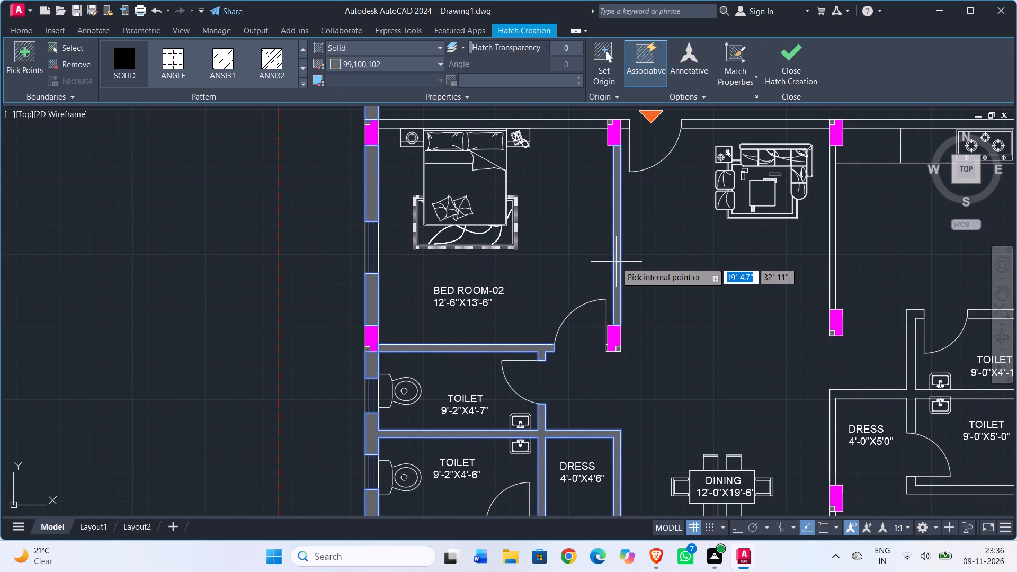
click(832, 275)
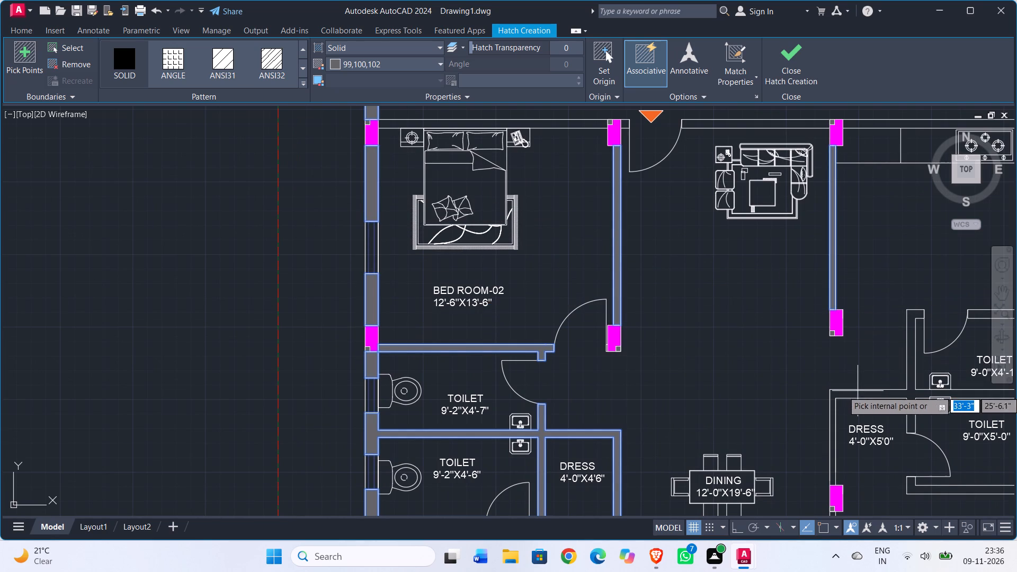
Fill the kitchen-side toilet and dress partitions, and the bottom and shaft-side walls of the adjoining 13'-6"X12'-0" Bed Room-02.
click(857, 392)
scroll(773, 381, down, 1)
middle_drag(771, 379, 673, 232)
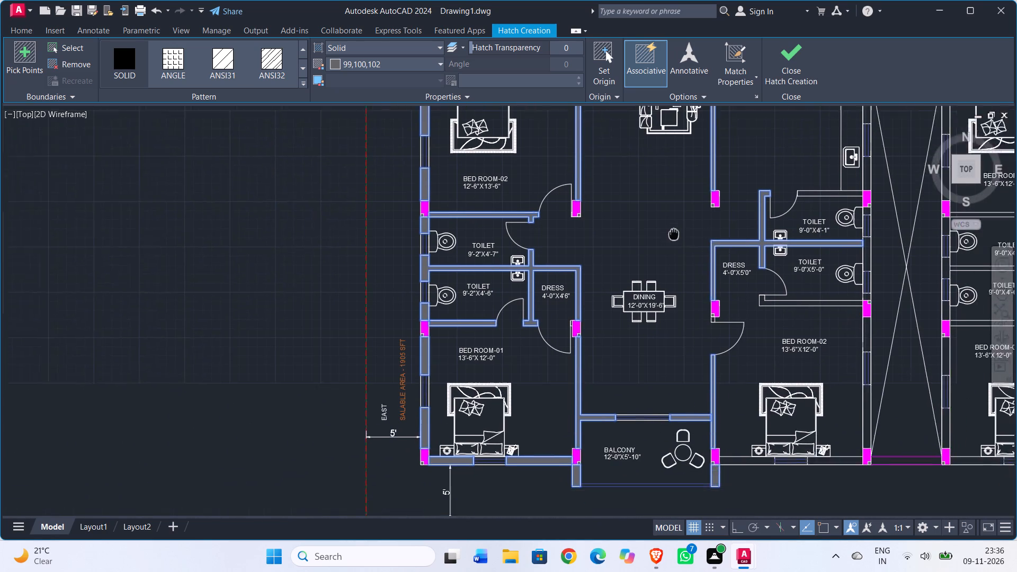
middle_drag(673, 232, 656, 219)
click(766, 291)
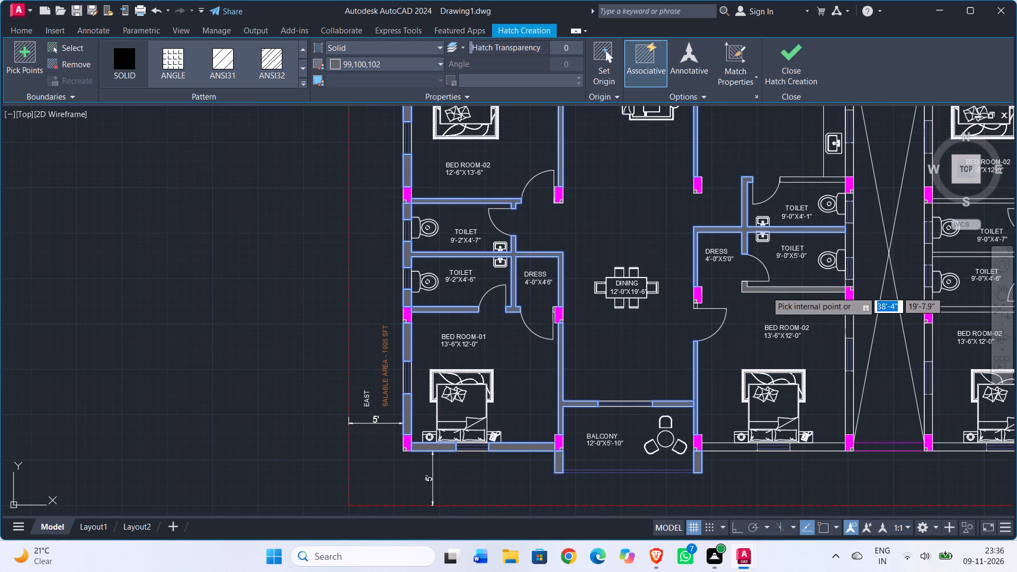
click(740, 446)
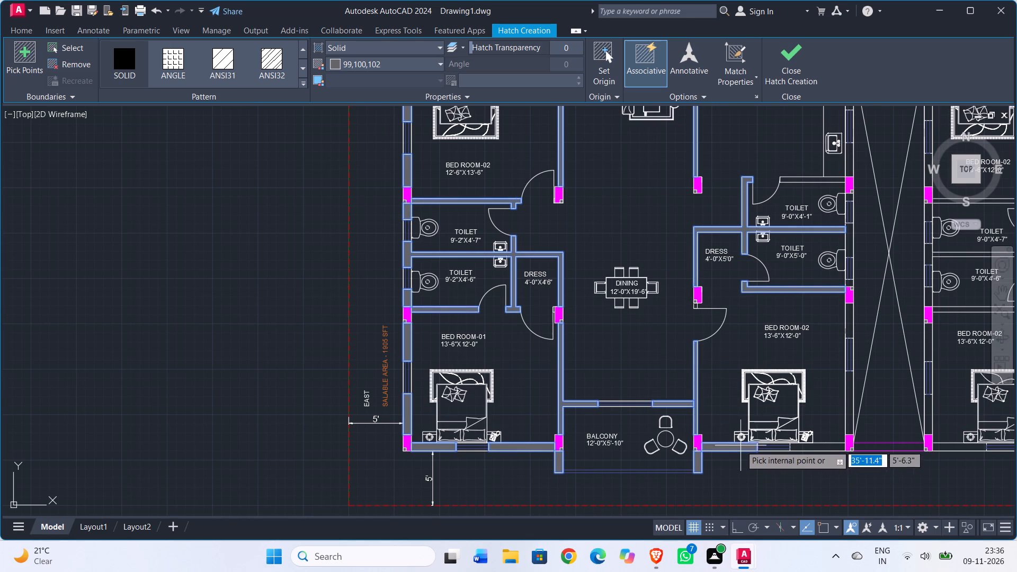
click(827, 446)
click(849, 403)
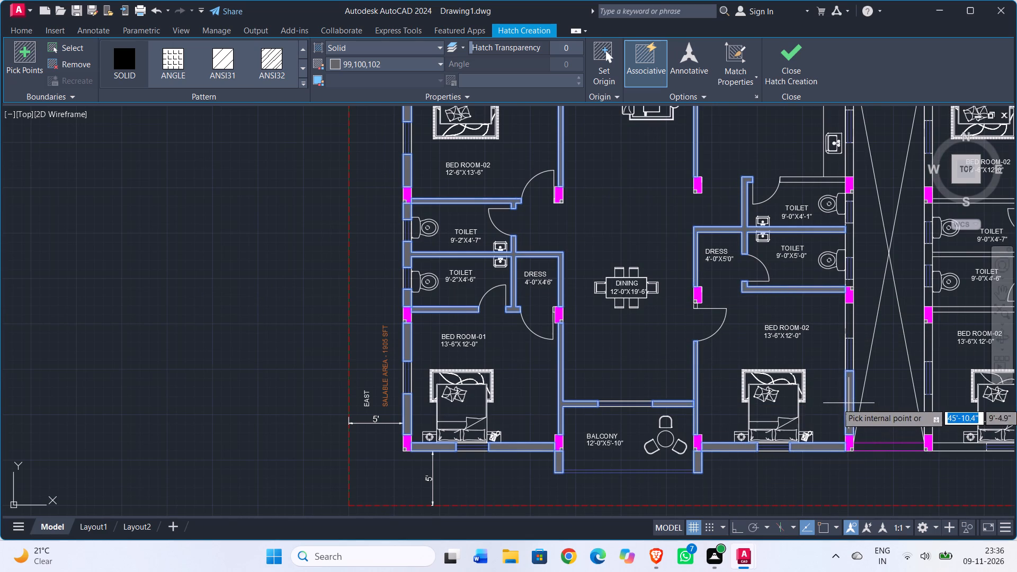
click(849, 323)
Fill the shaft-side wall segments beside the two toilets and kitchen, and the partition between the kitchen and the 9'-0"X4'-1" toilet.
middle_drag(849, 323, 743, 376)
scroll(766, 270, up, 1)
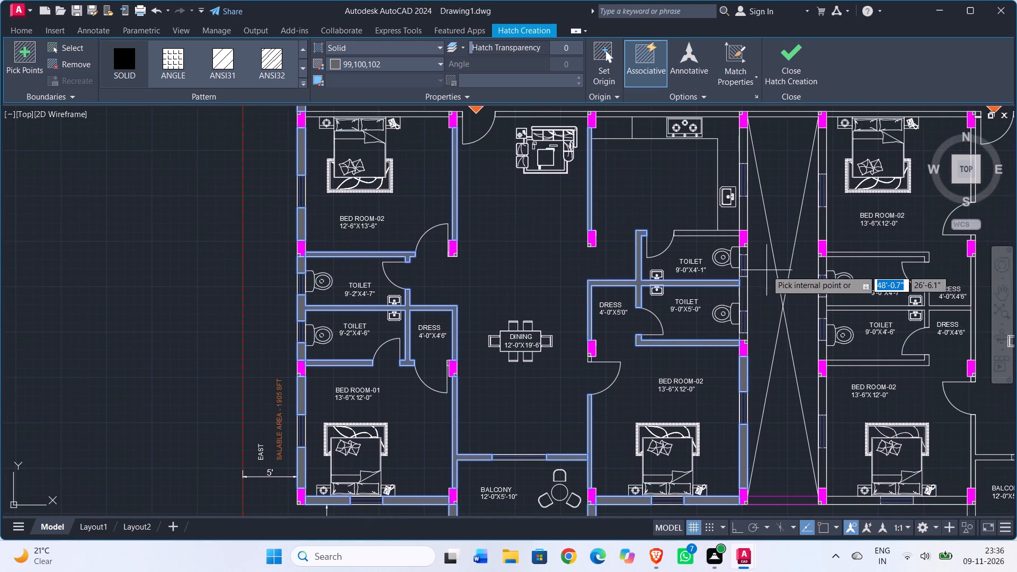
click(728, 302)
click(725, 239)
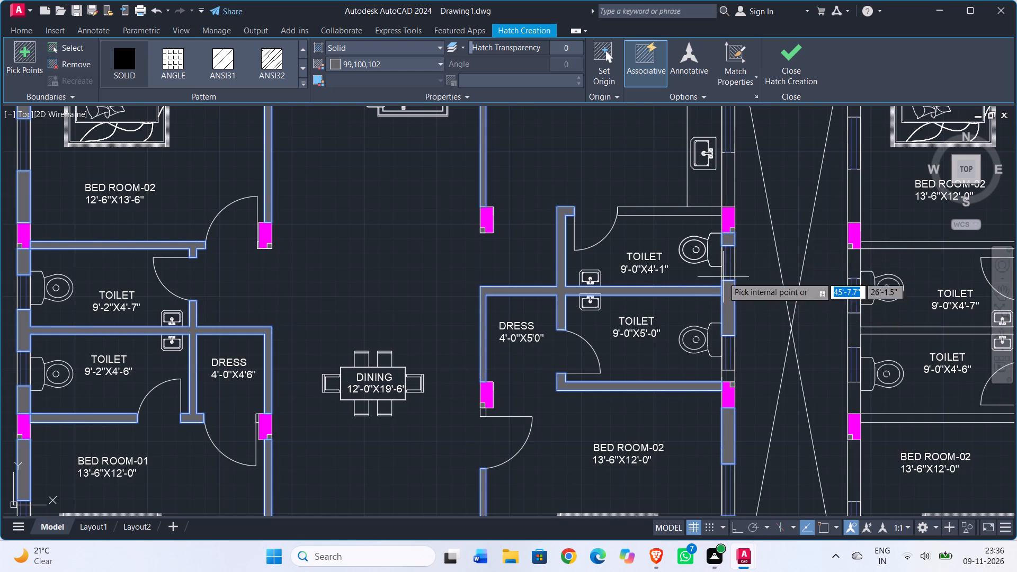
click(725, 378)
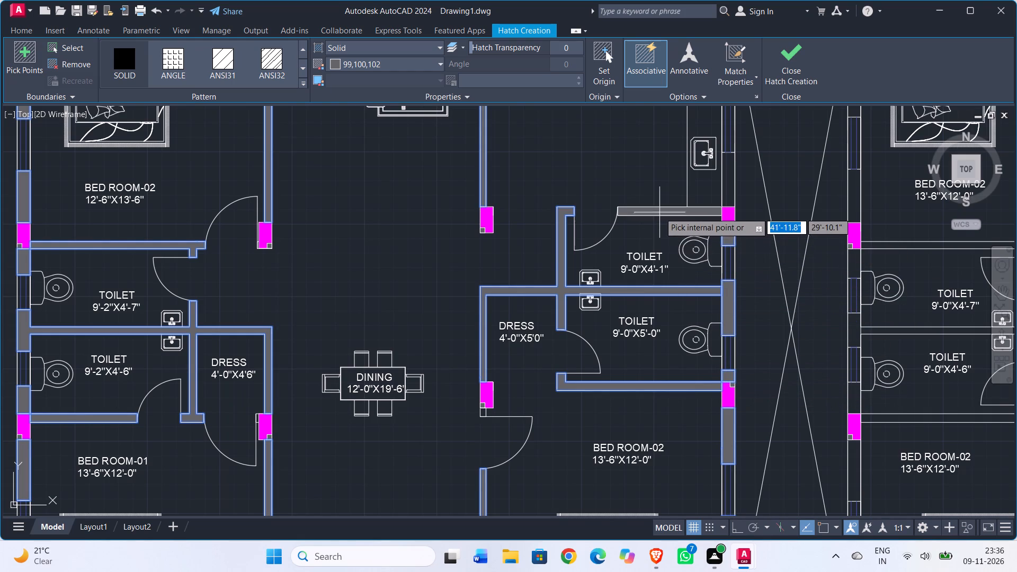
click(659, 211)
click(703, 210)
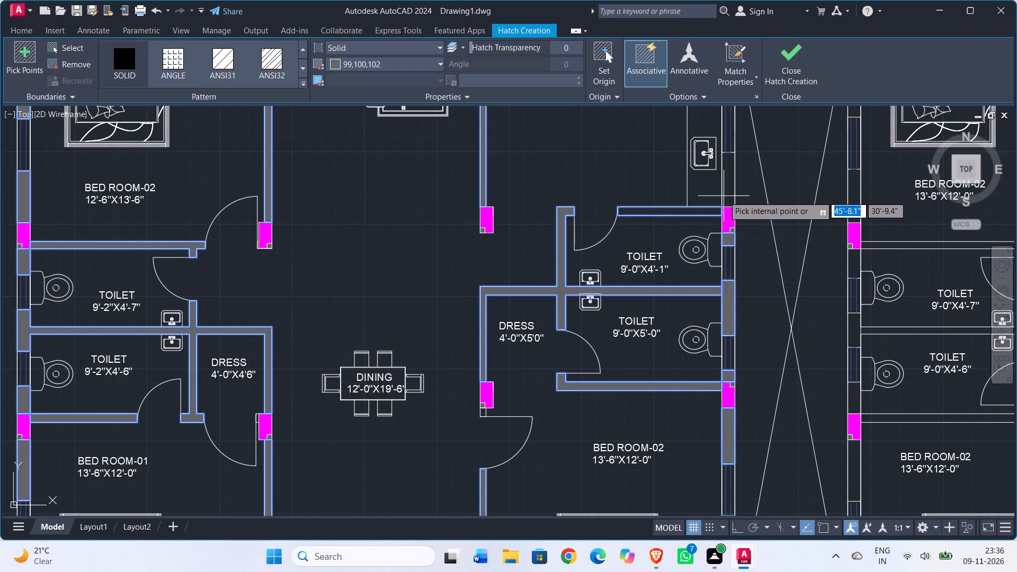
click(727, 186)
click(684, 211)
click(684, 211)
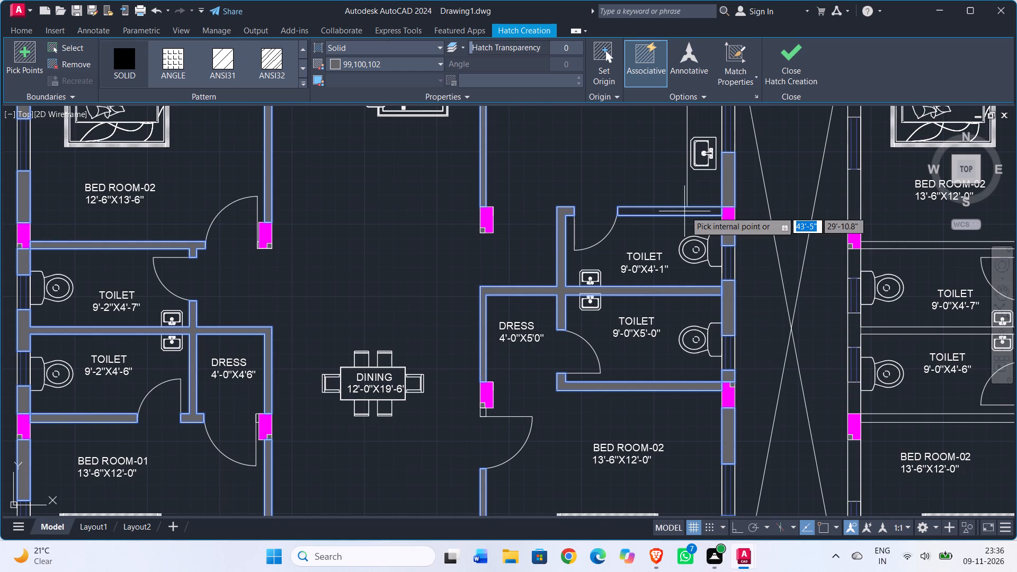
click(686, 213)
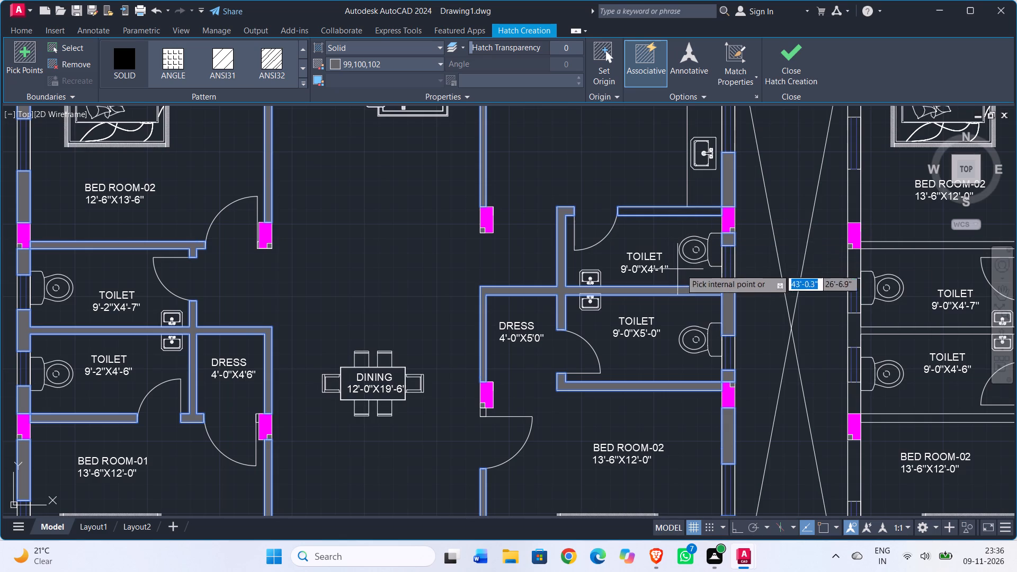
scroll(703, 208, up, 2)
click(705, 212)
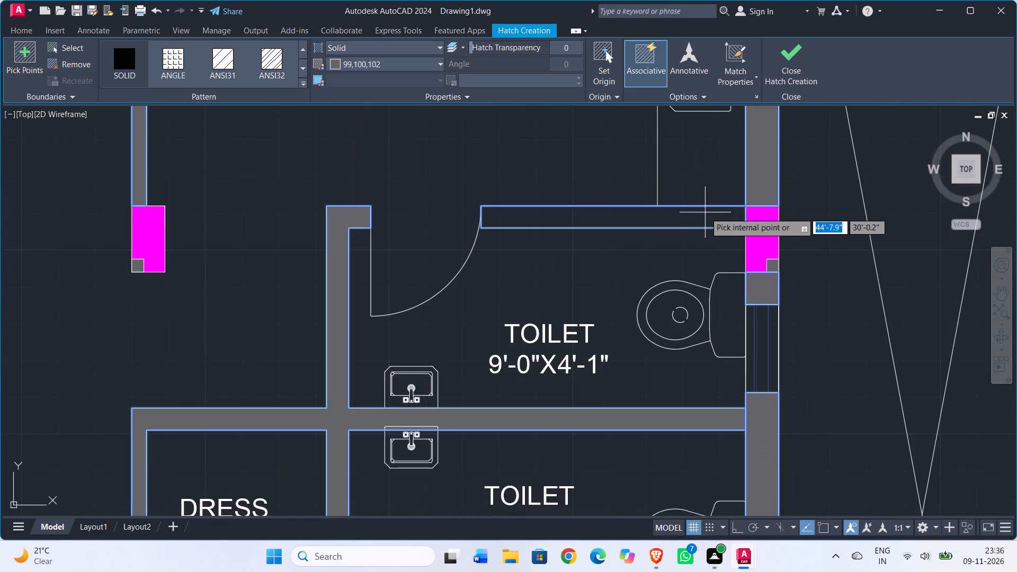
scroll(717, 221, down, 2)
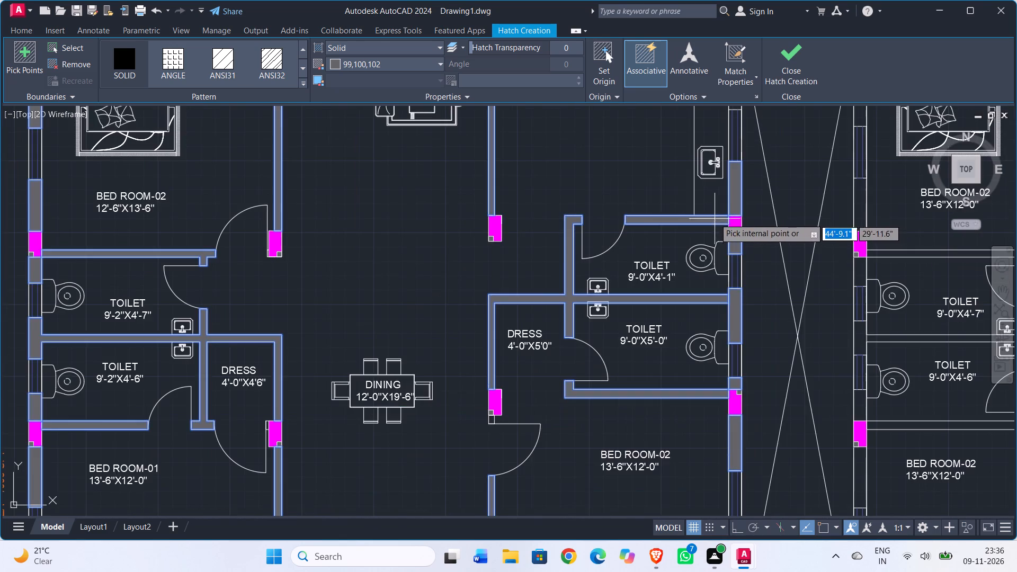
scroll(594, 204, down, 1)
middle_drag(587, 192, 596, 239)
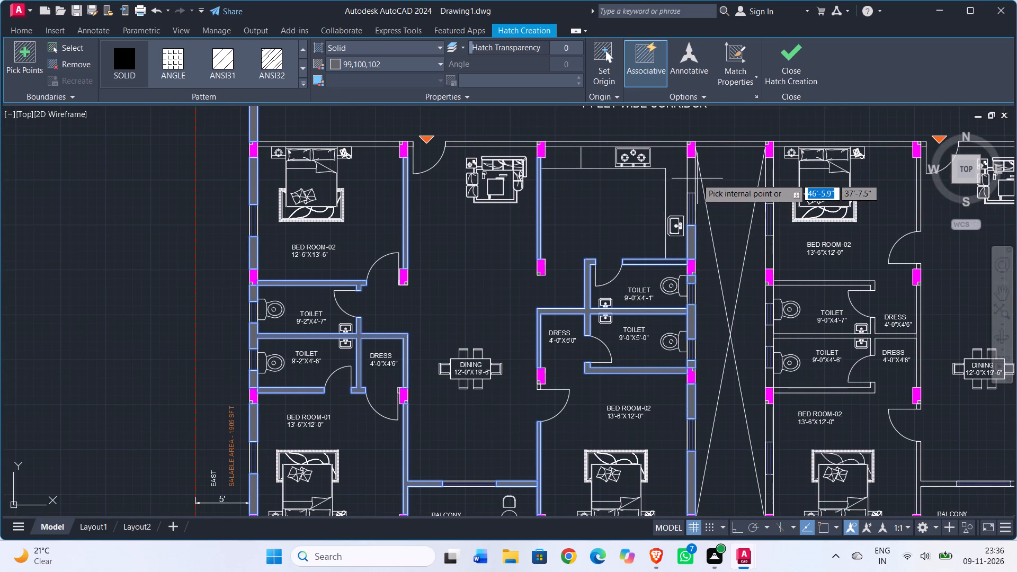
Fill the kitchen's uppermost shaft-side wall segment and the corridor-side walls of the kitchen, living area and Bed Room-02 in the lower-left apartment.
click(692, 177)
click(659, 143)
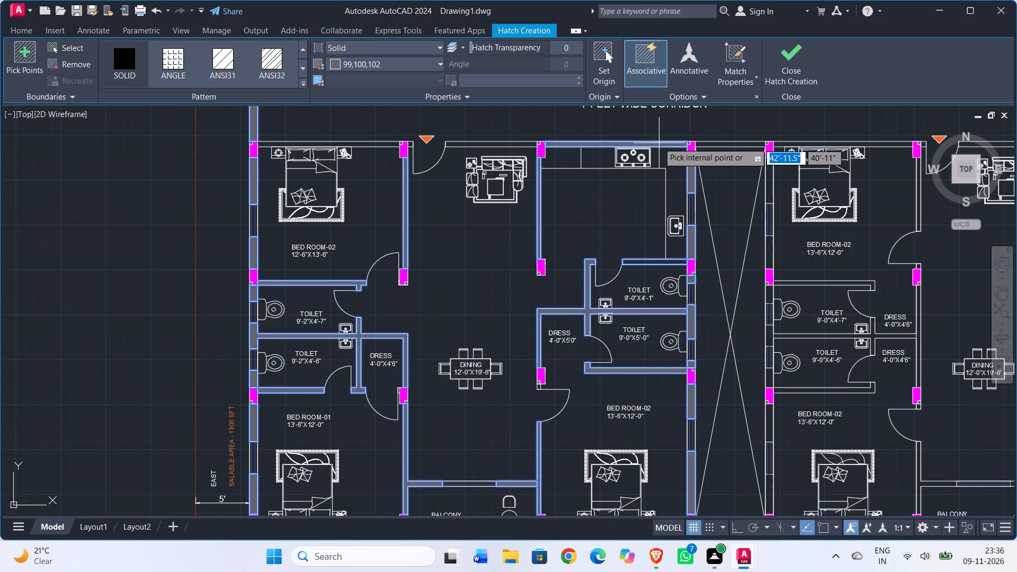
click(476, 142)
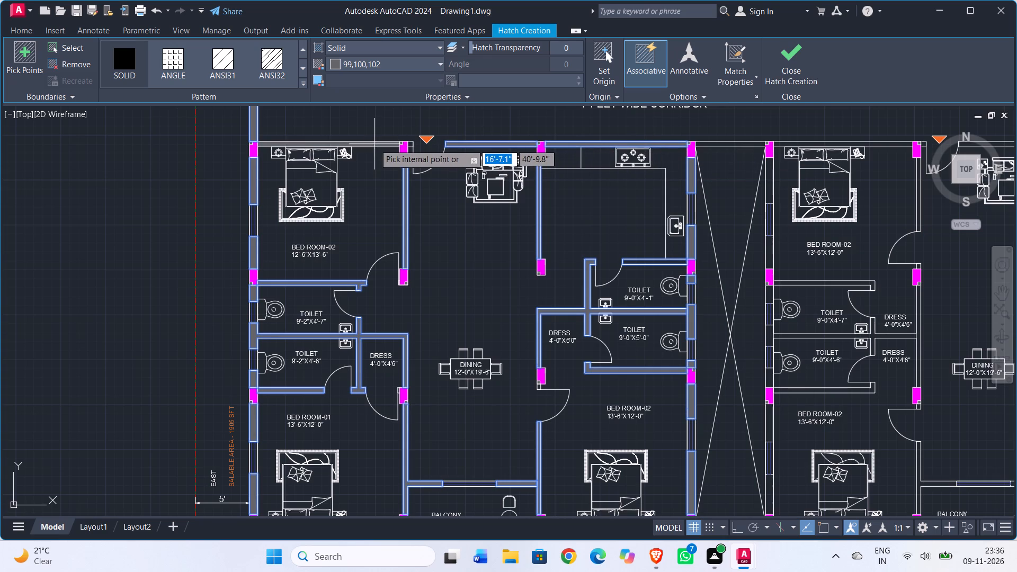
click(374, 144)
Fill the shaft-side, bottom and balcony/dining-side walls of the lower Bed Room-02 beside the shaft in the lower-right apartment.
scroll(467, 266, down, 1)
middle_drag(467, 267, 372, 246)
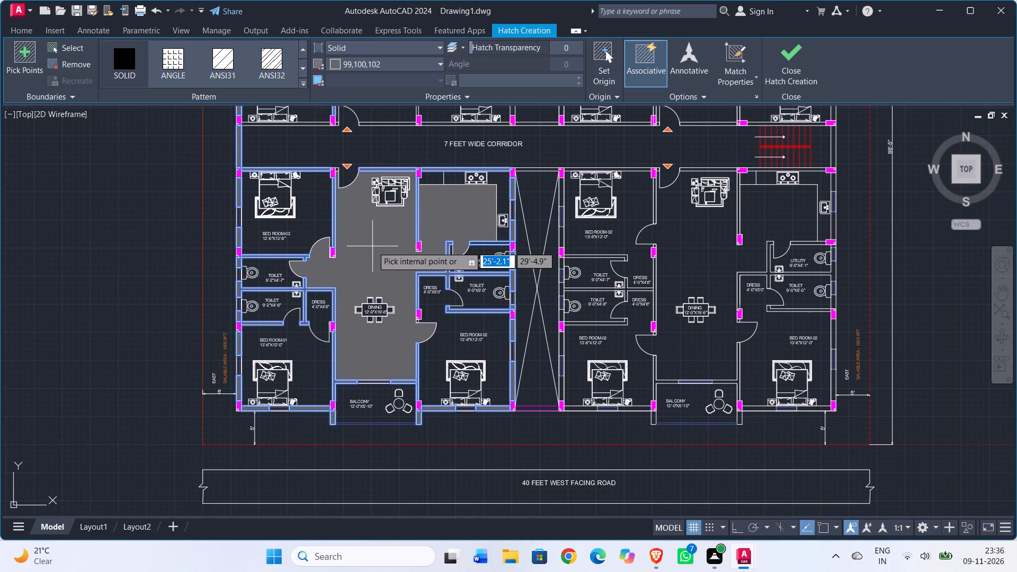
scroll(369, 393, up, 2)
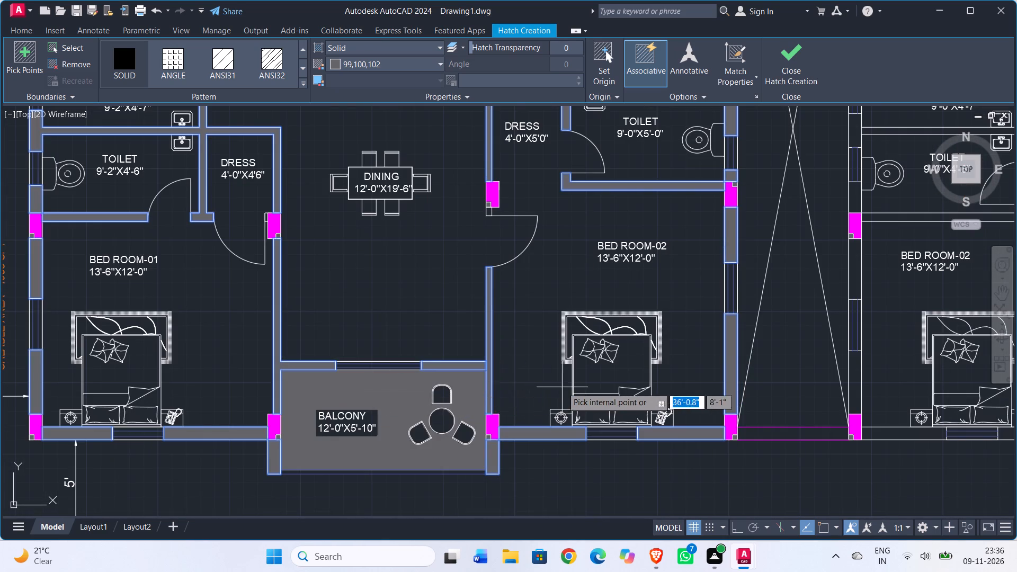
scroll(562, 387, down, 2)
middle_drag(638, 422, 389, 437)
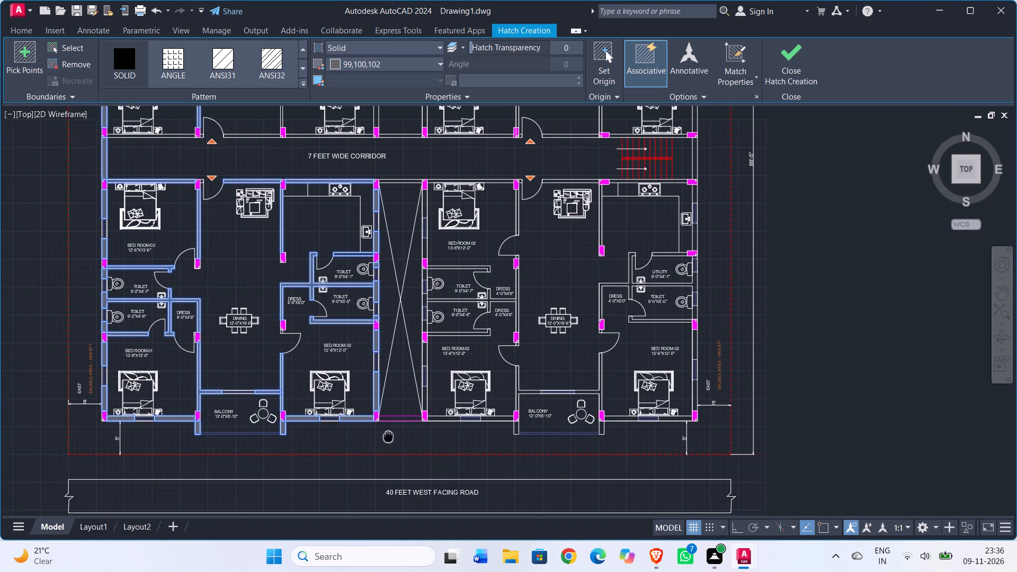
middle_drag(389, 437, 389, 438)
scroll(430, 396, up, 2)
click(421, 404)
click(443, 460)
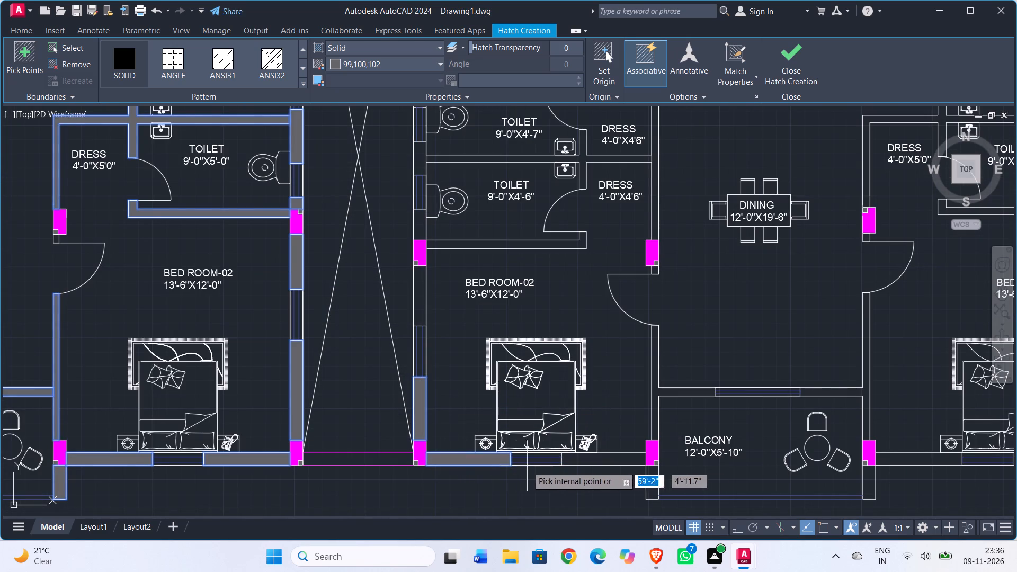
drag(591, 460, 601, 464)
click(649, 482)
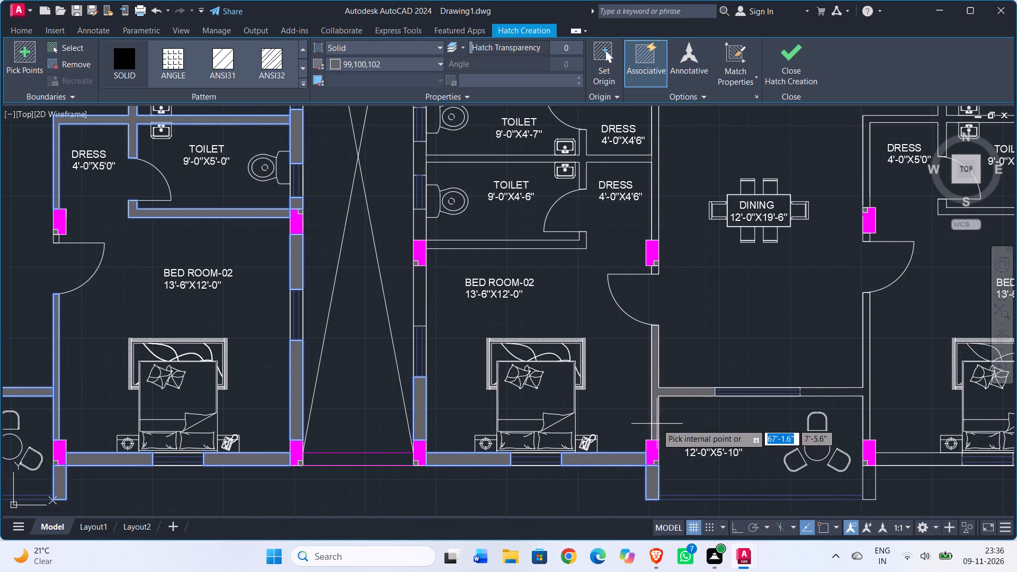
click(656, 423)
click(656, 272)
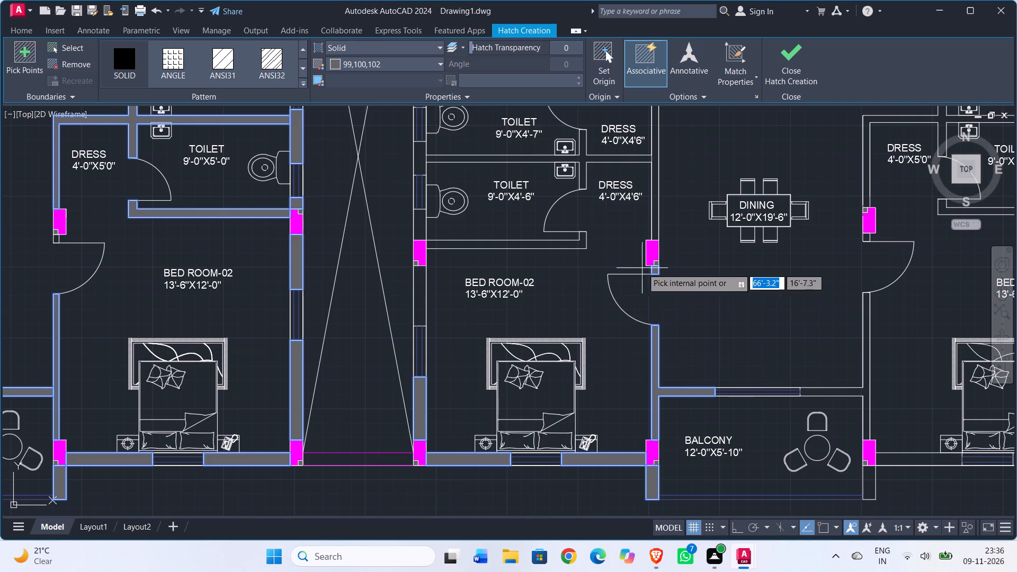
click(417, 293)
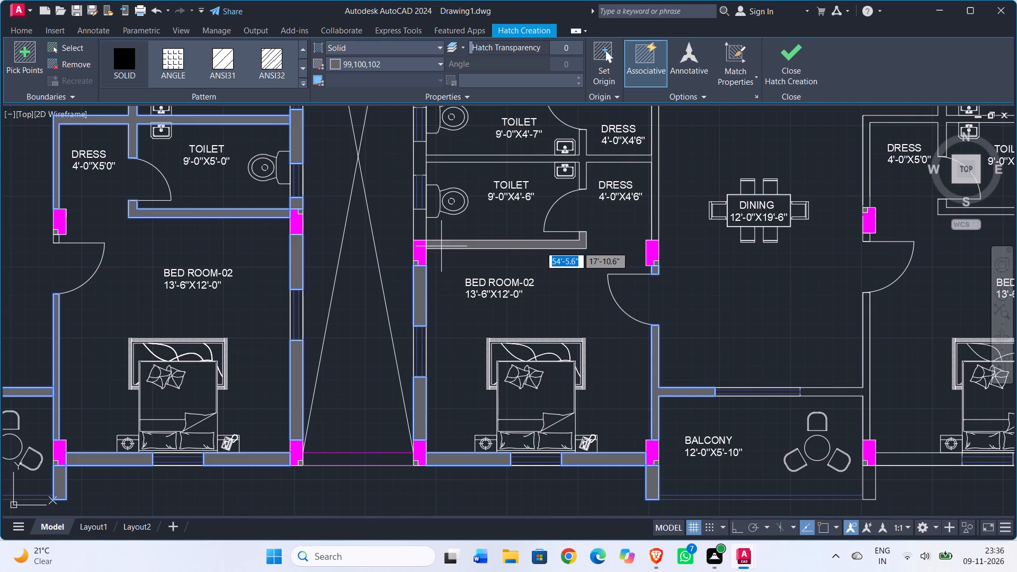
Fill the 9'-0"X4'-6" toilet's partitions and shaft-side wall segments, plus the wall between the dress areas and dining.
click(441, 246)
click(420, 230)
click(423, 165)
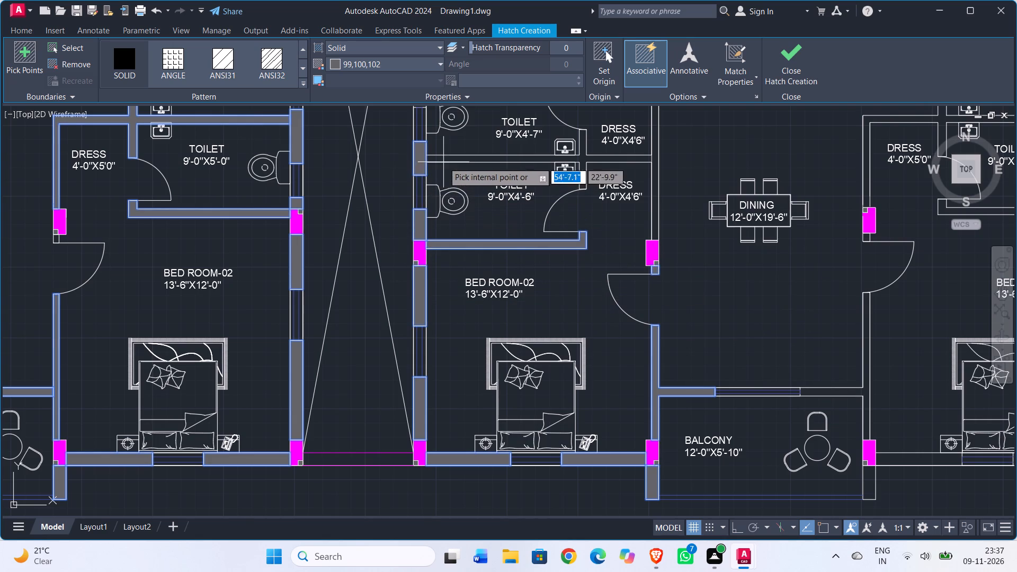
click(450, 160)
click(655, 172)
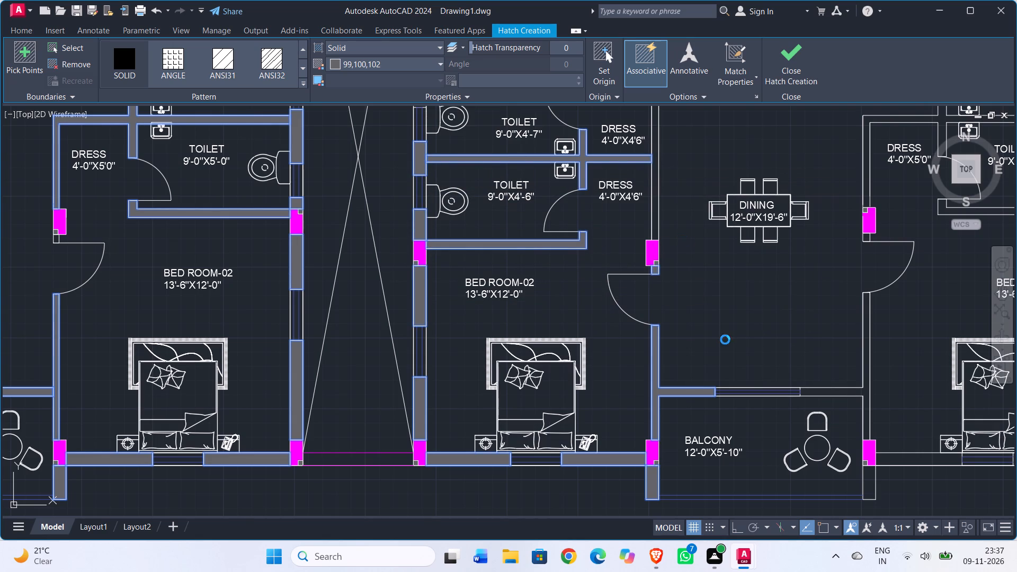
Fill the remaining dining-balcony and balcony side walls, the adjoining Bed Room-02's dining-side and first bottom walls, and the 4'-0"X5'-0" dress walls.
click(822, 390)
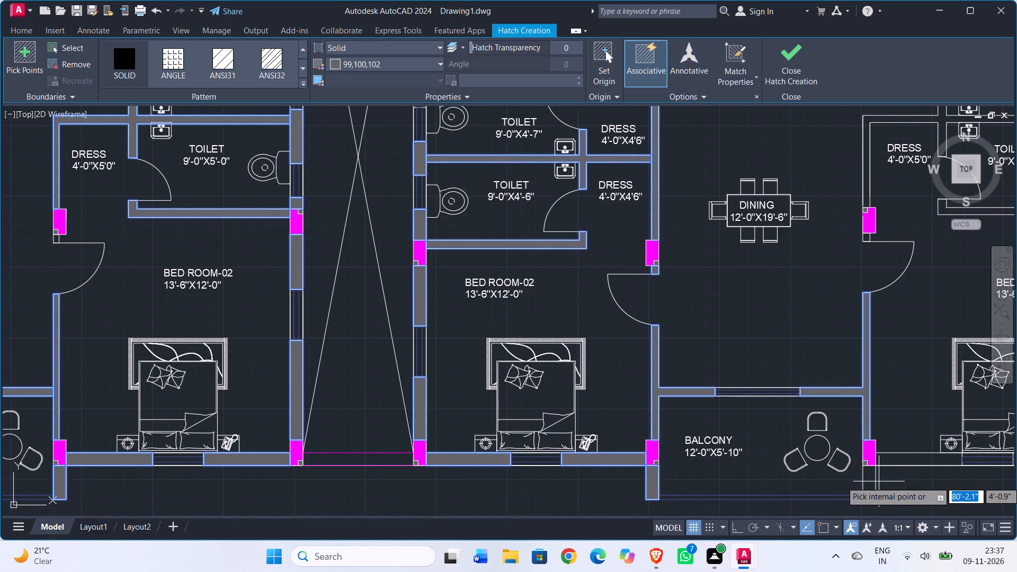
click(875, 481)
click(902, 457)
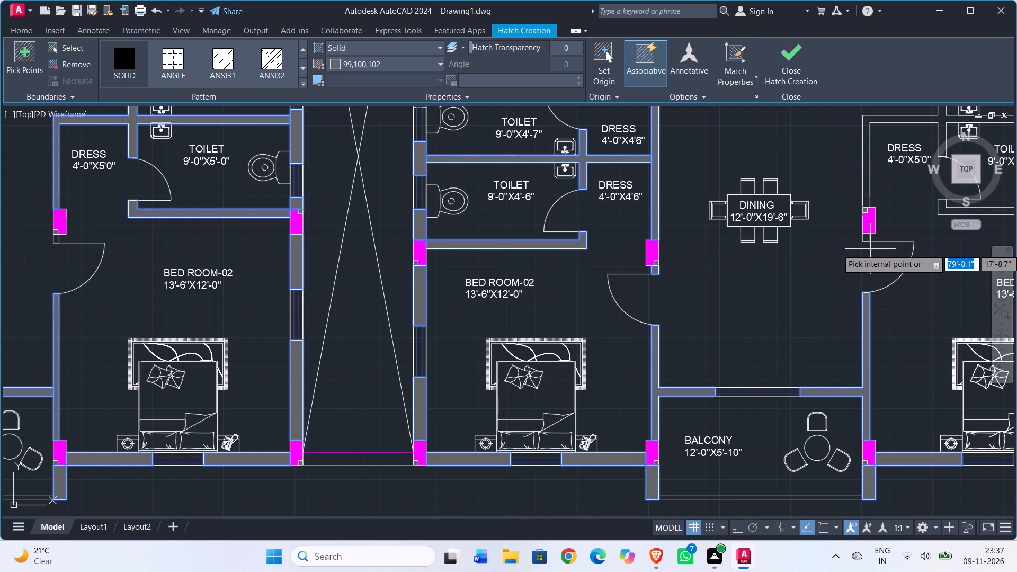
click(864, 237)
click(865, 193)
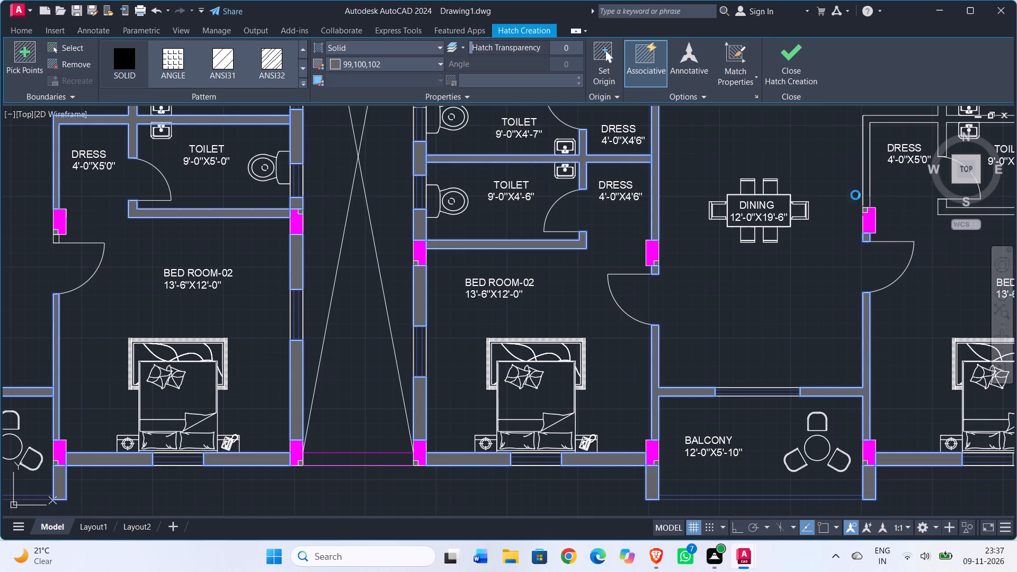
Fill the partition and shaft-side wall of the 9'-0"X4'-7" toilet, and both side walls of the Bed Room-02 just below the corridor.
scroll(801, 219, down, 1)
middle_drag(788, 268, 617, 382)
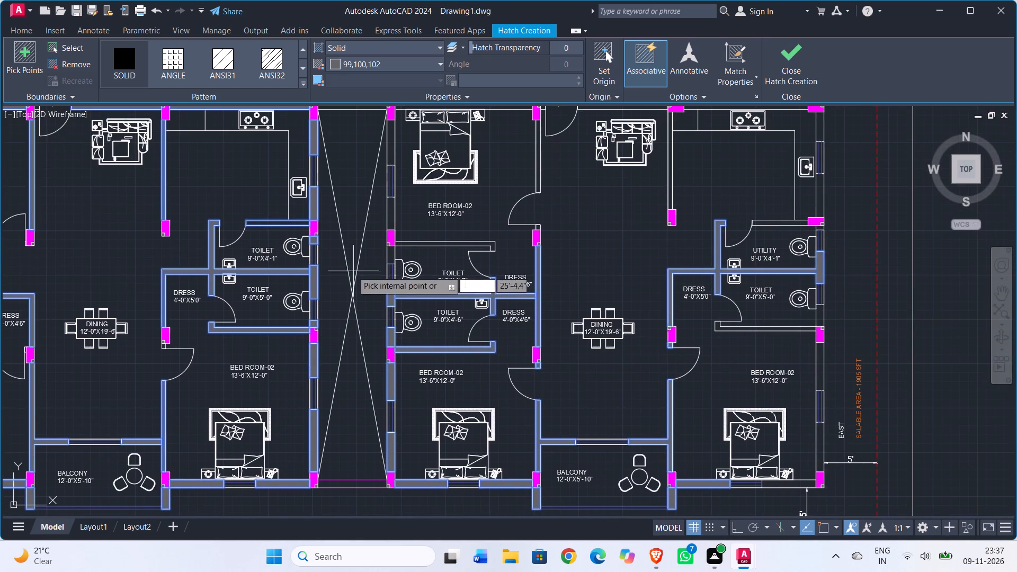
scroll(414, 271, up, 1)
click(379, 251)
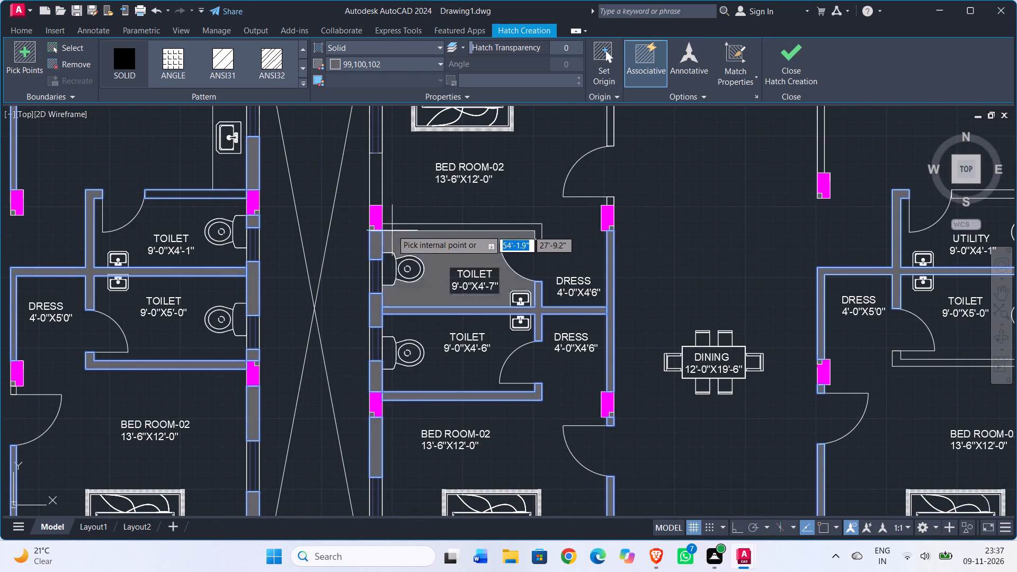
click(394, 228)
click(374, 189)
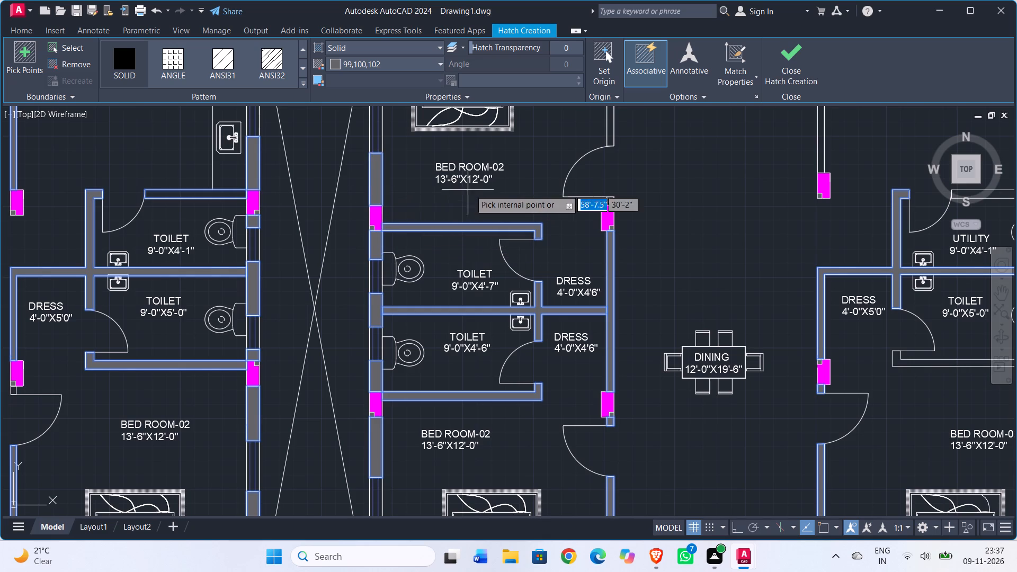
middle_drag(490, 191, 345, 312)
click(463, 321)
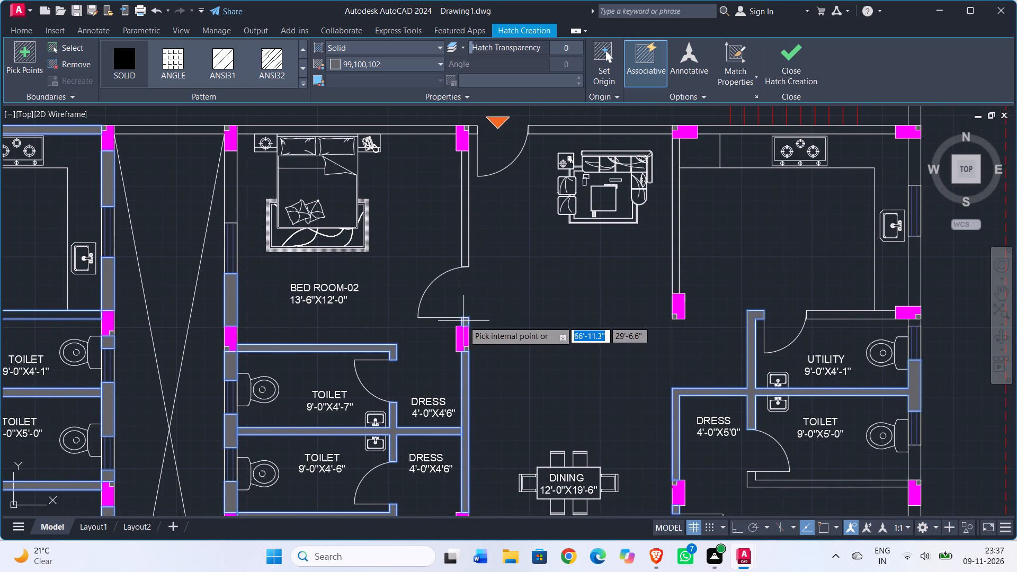
click(468, 224)
click(236, 194)
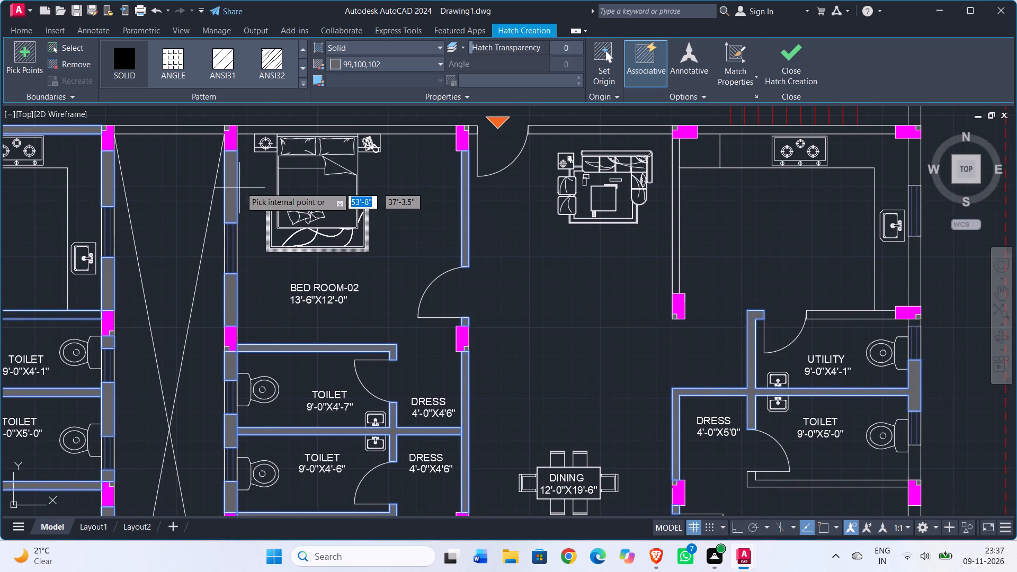
Fill the corridor-side walls across Bed Room-02, the shaft, living area and kitchen, plus the wall between living area and kitchen.
click(270, 130)
click(199, 126)
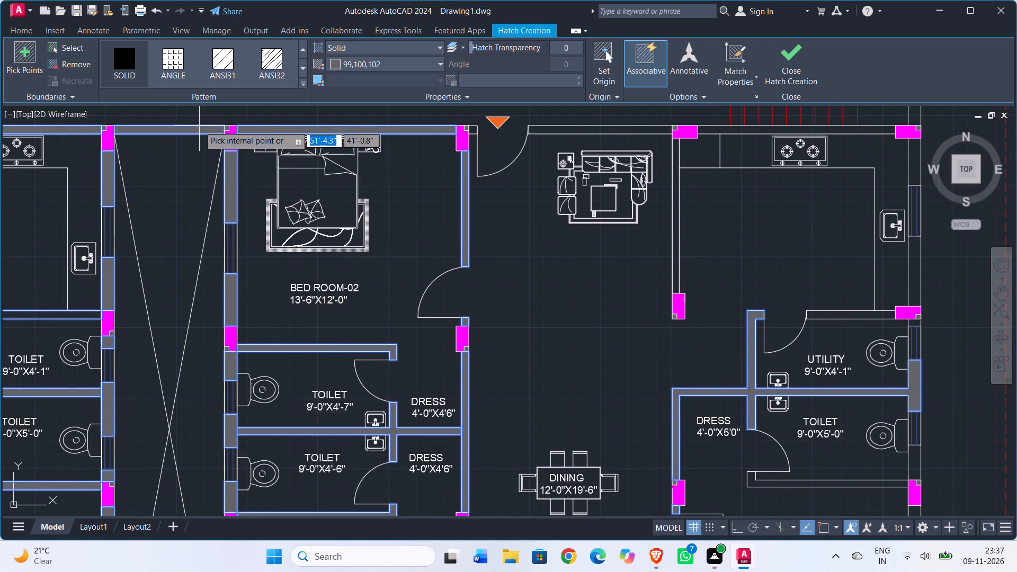
click(473, 132)
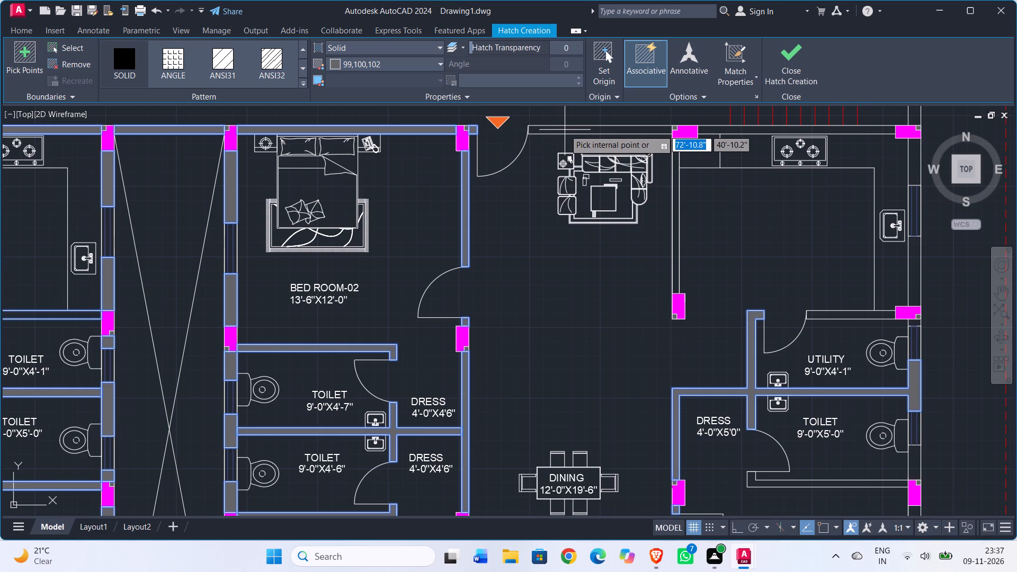
click(567, 129)
click(678, 217)
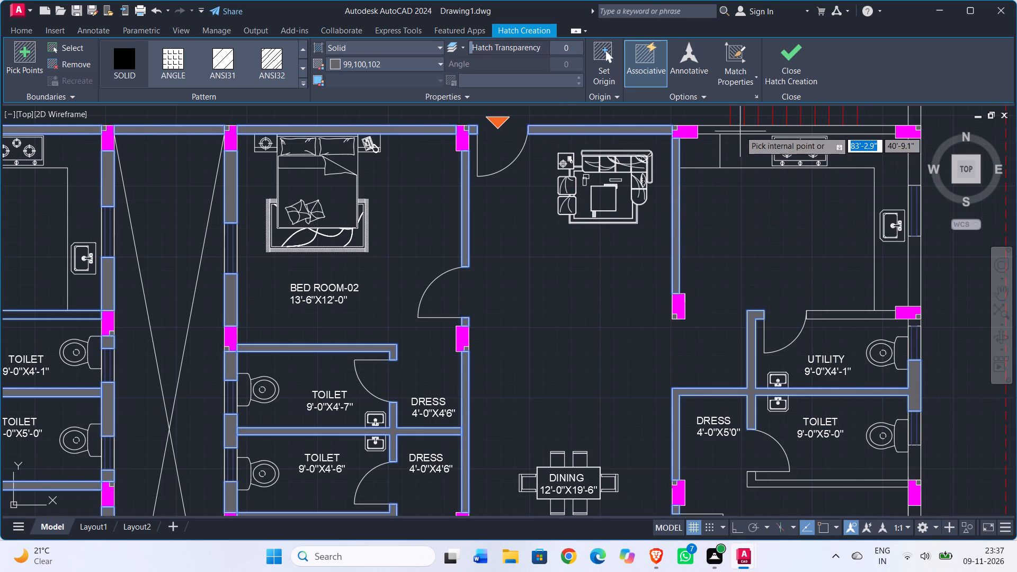
click(740, 131)
Fill the outer walls beside the kitchen, utility and 9'-0"X5'-0" toilet, plus the kitchen-utility and toilet-bedroom partitions.
middle_drag(755, 234, 442, 276)
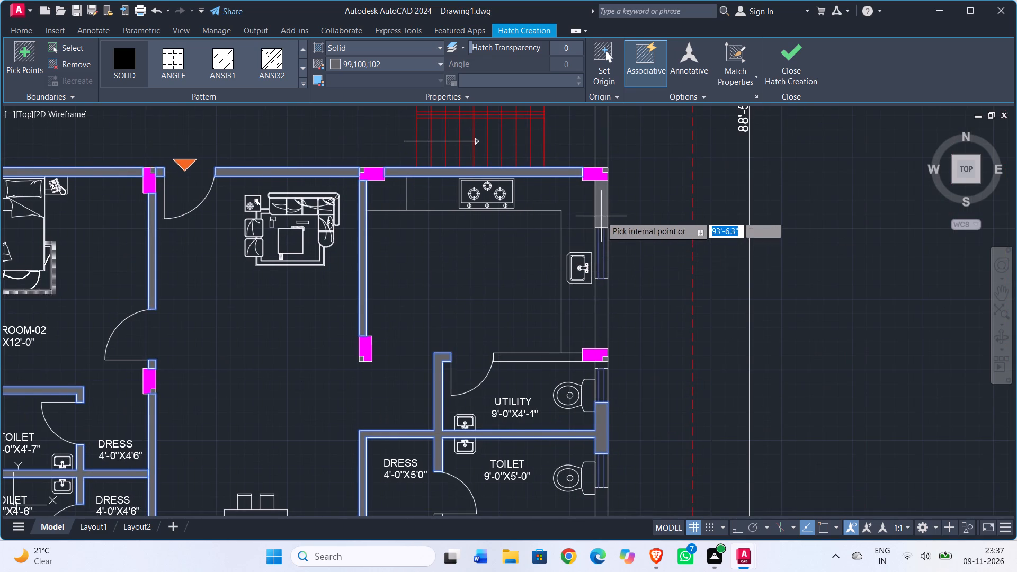
click(601, 216)
click(601, 299)
click(568, 355)
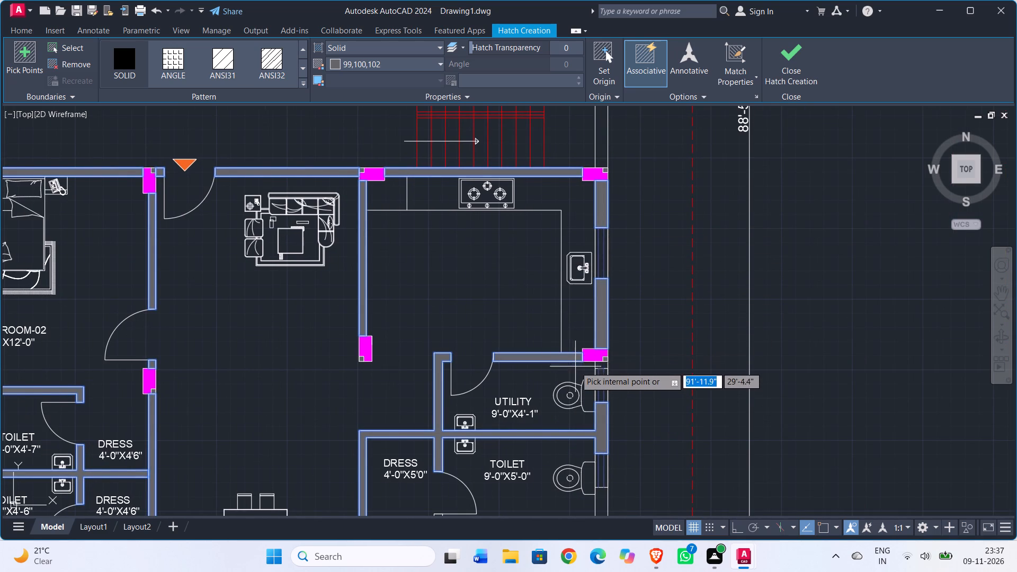
click(601, 367)
middle_drag(642, 408, 639, 223)
click(597, 326)
click(564, 344)
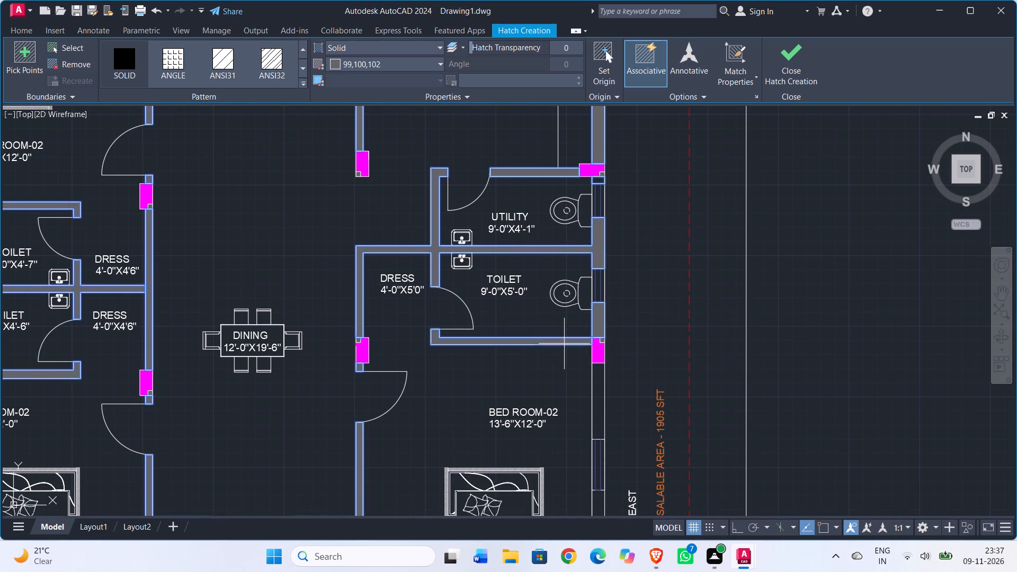
Fill the outer side wall segments and the remaining bottom wall of the corner Bed Room-02 in the lower-right apartment.
click(603, 390)
middle_drag(633, 374, 633, 189)
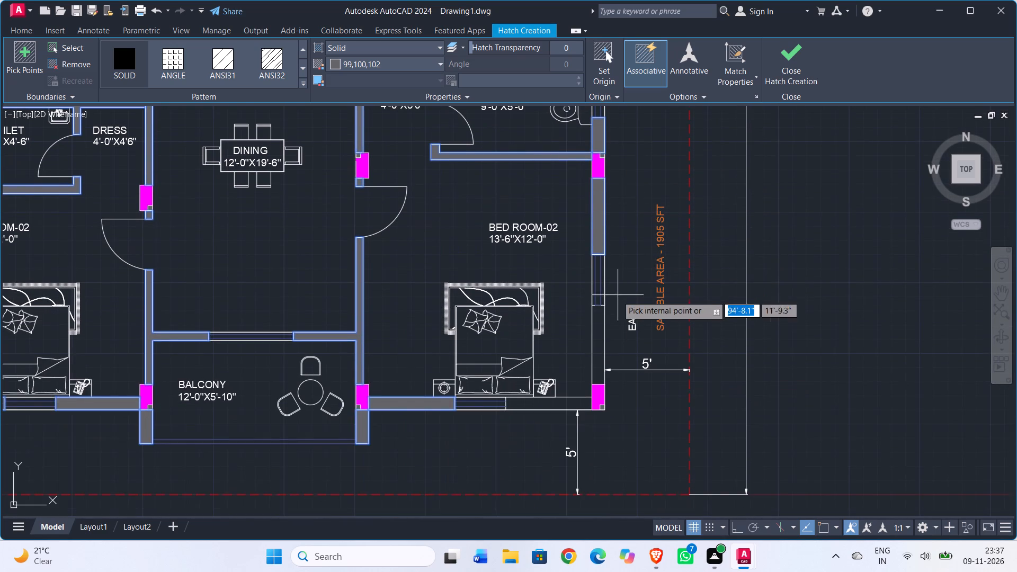
click(601, 330)
click(549, 405)
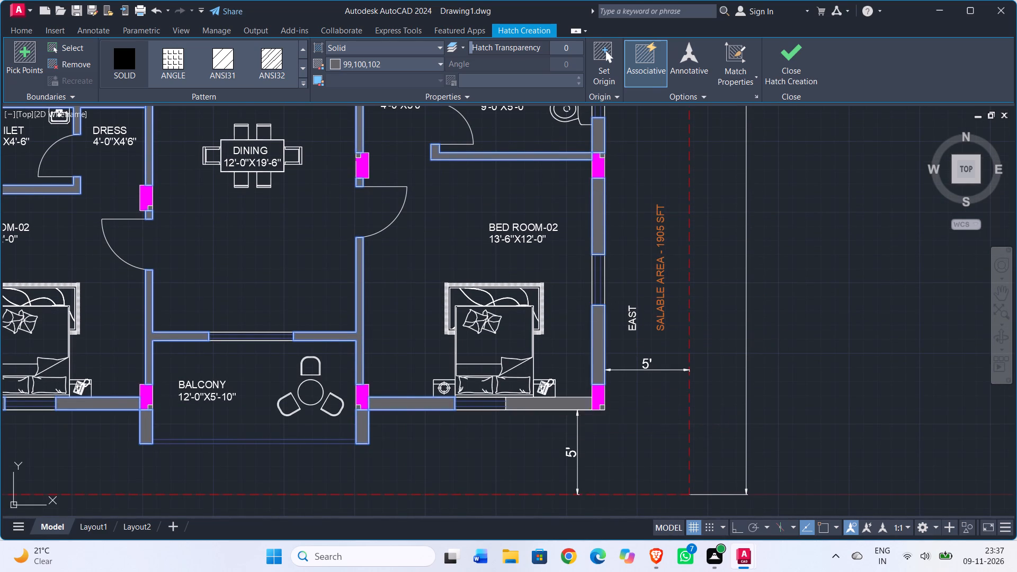
Fill the upper corridor wall across Bed Room-01 (13'-6"X12'-5"), the dining area and M. Bed Room (13'-7"X14'-0"), plus the dining-M. Bed Room wall.
scroll(569, 386, down, 2)
scroll(367, 302, down, 2)
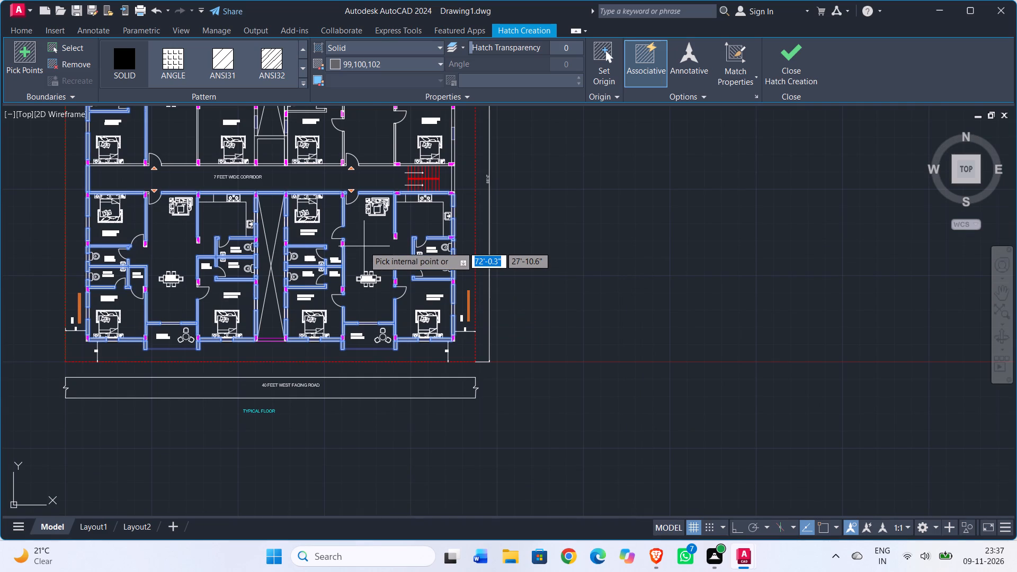
middle_drag(364, 246, 528, 284)
scroll(340, 334, up, 2)
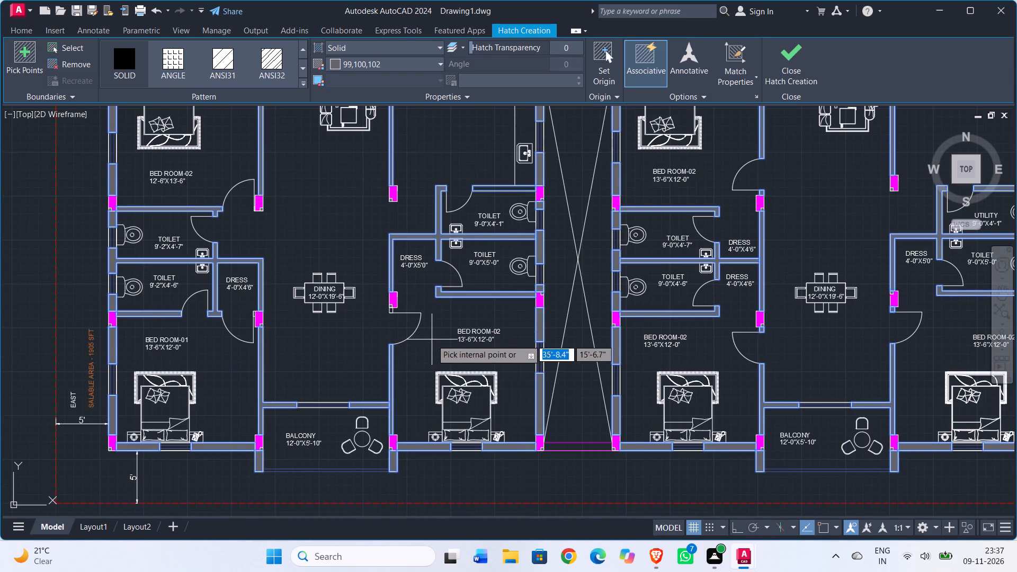
scroll(440, 338, down, 1)
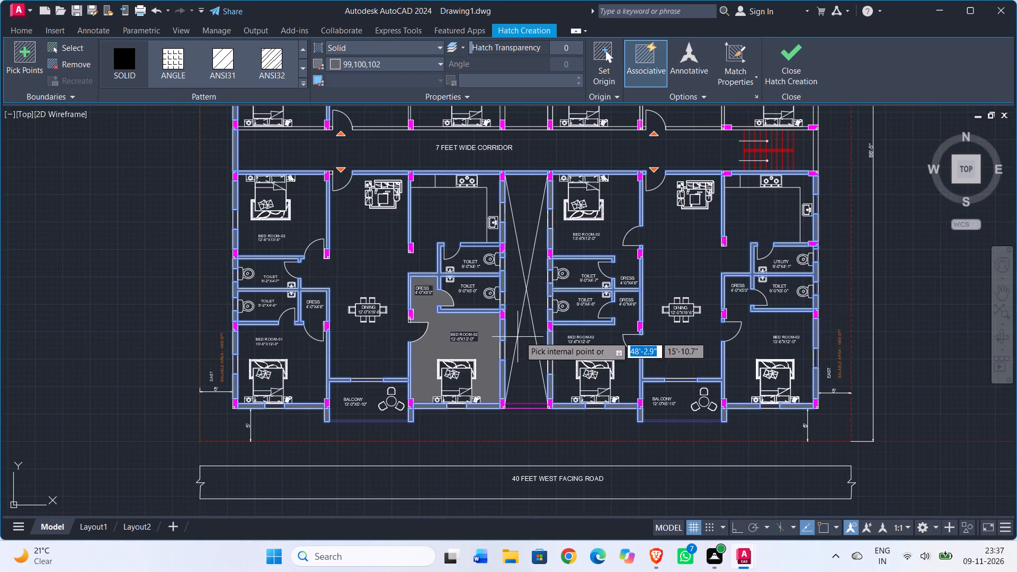
middle_drag(679, 157, 625, 302)
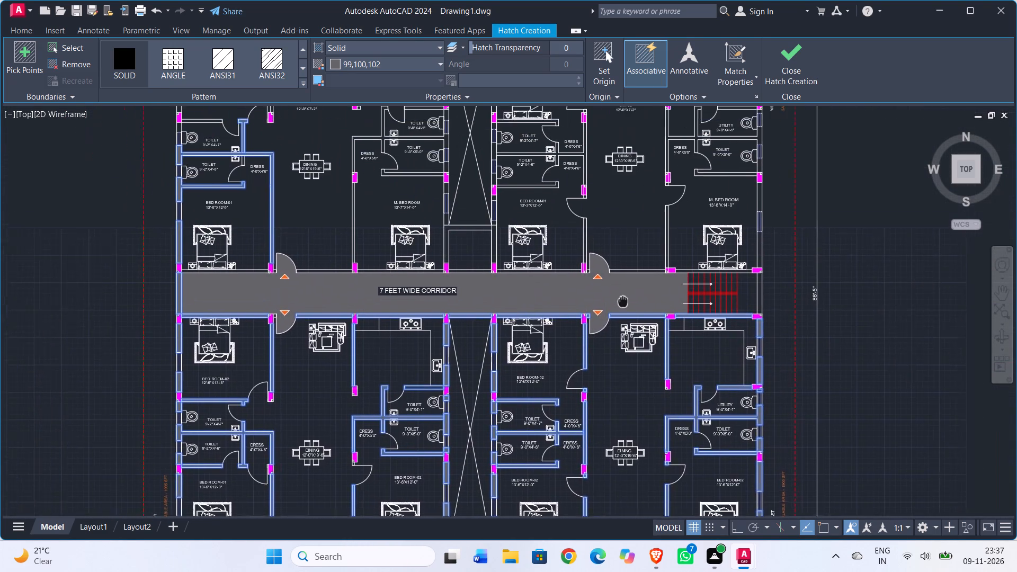
middle_drag(625, 302, 618, 308)
scroll(223, 307, up, 2)
click(215, 233)
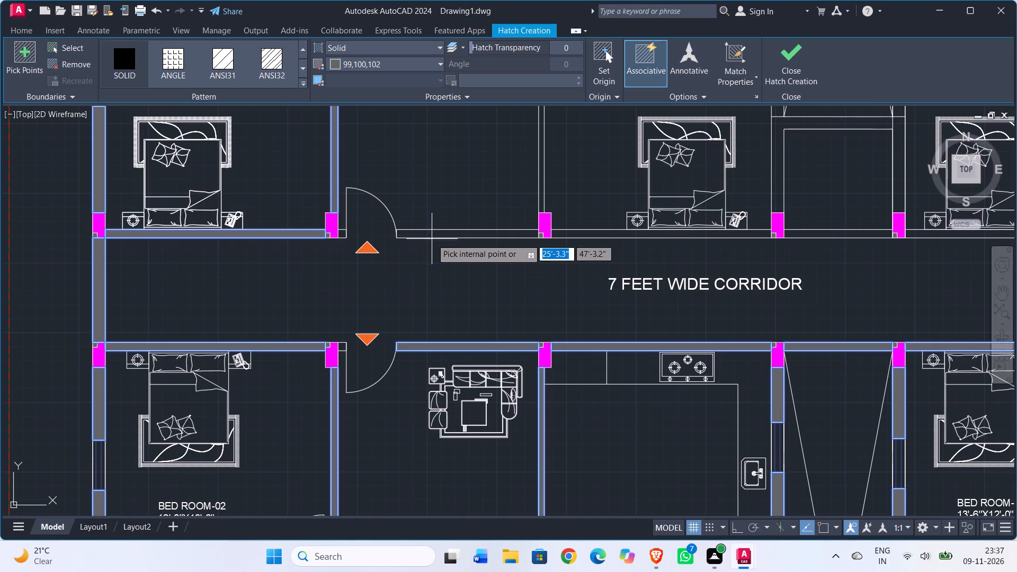
click(433, 237)
click(345, 235)
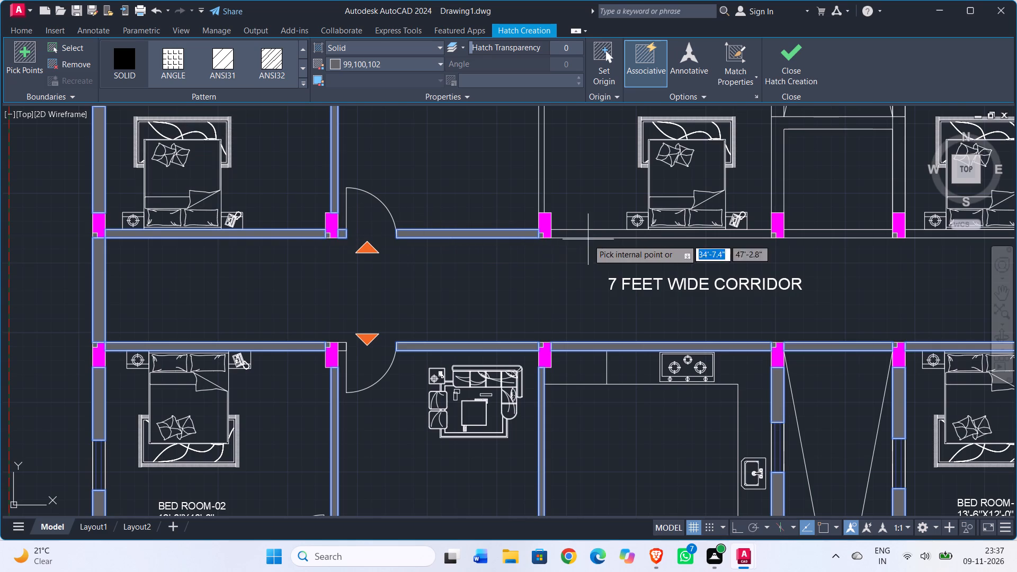
click(609, 234)
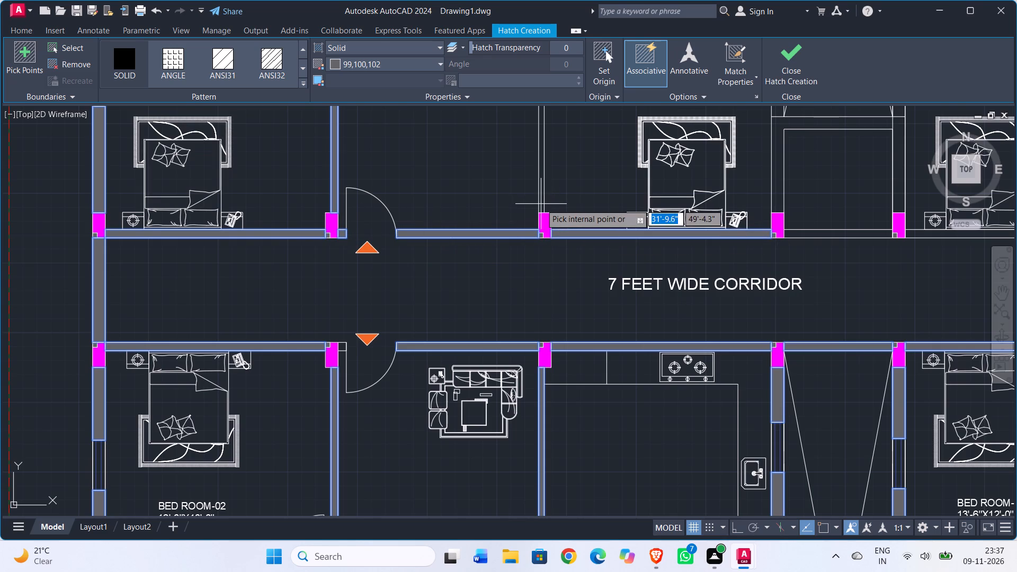
click(541, 204)
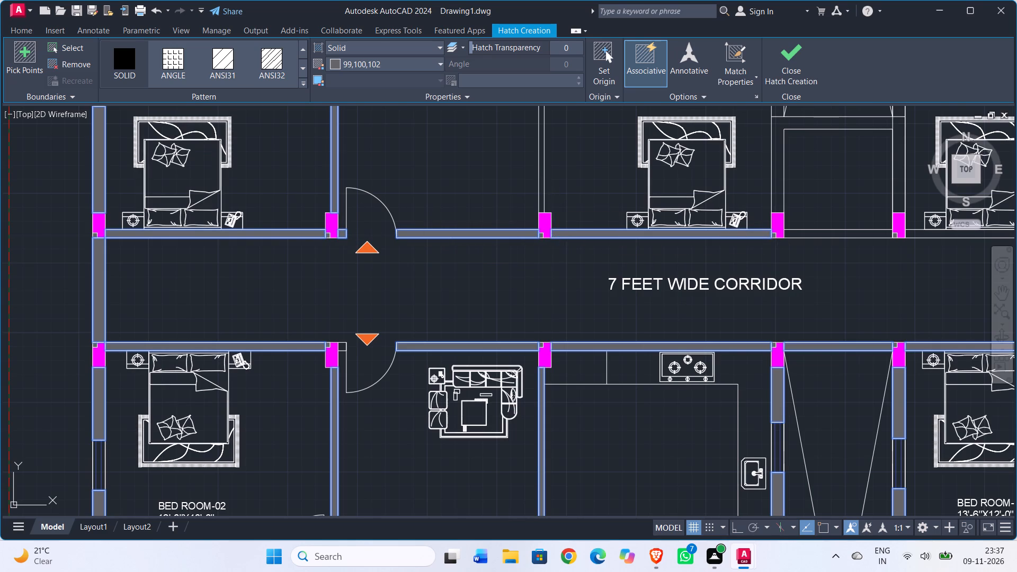
Fill the shaft-side walls of M. Bed Room (13'-7"X14'-0") and Bed Room-01 (13'-3"X12'-5"), the walls closing the shaft, and Bed Room-01's corridor wall.
scroll(559, 245, down, 1)
middle_drag(559, 245, 317, 268)
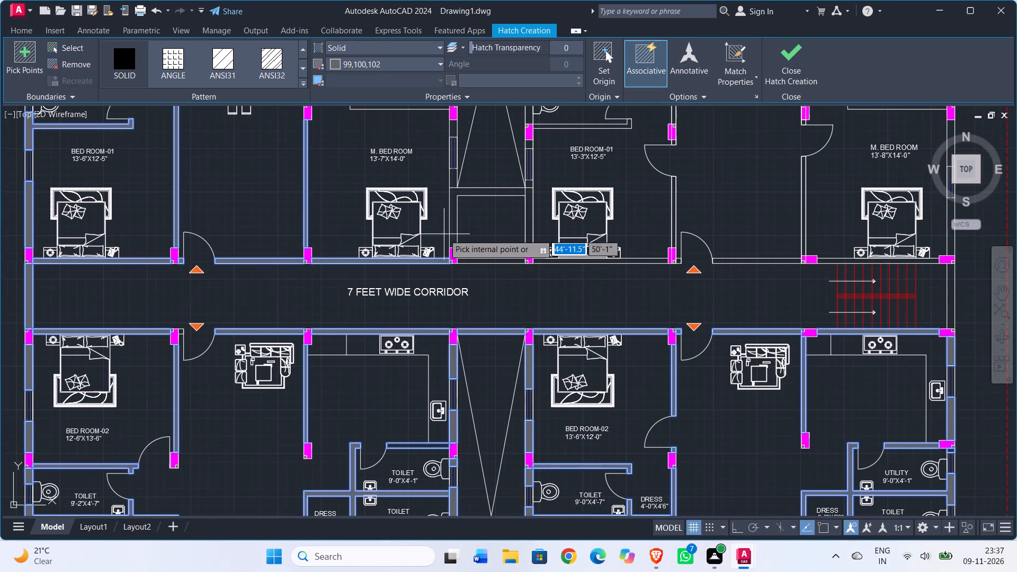
click(451, 228)
click(503, 262)
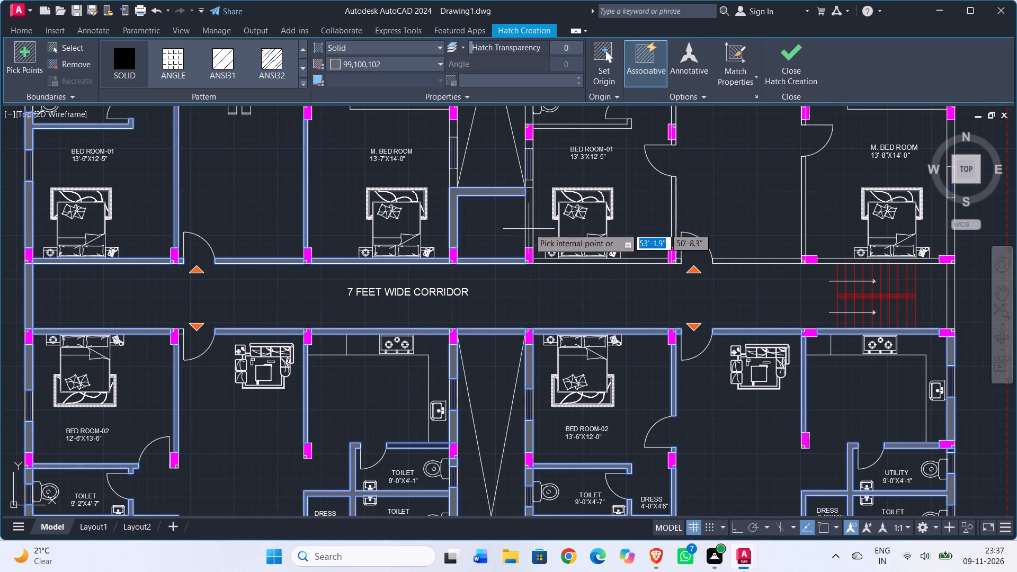
click(529, 226)
click(544, 260)
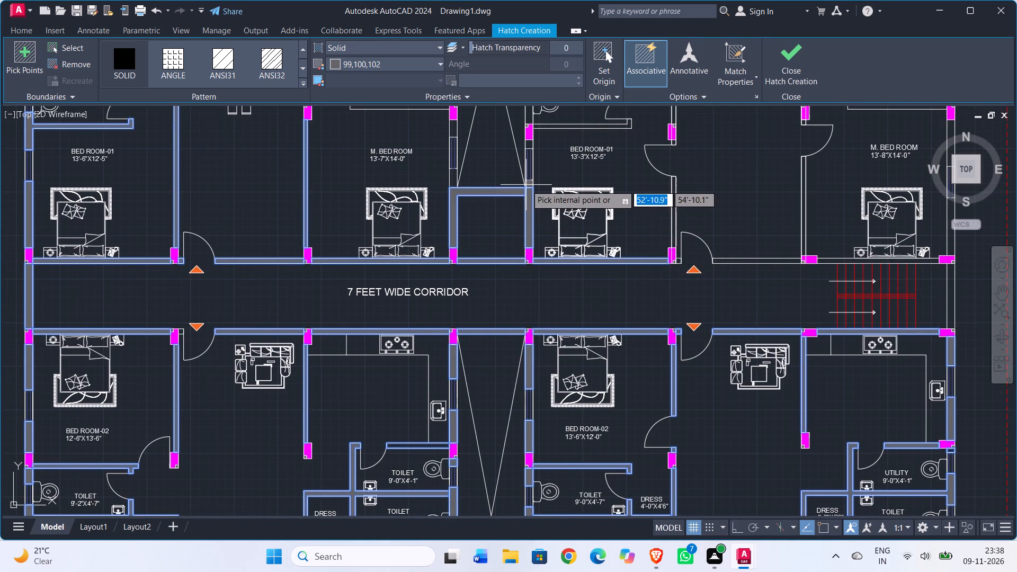
click(527, 184)
click(455, 181)
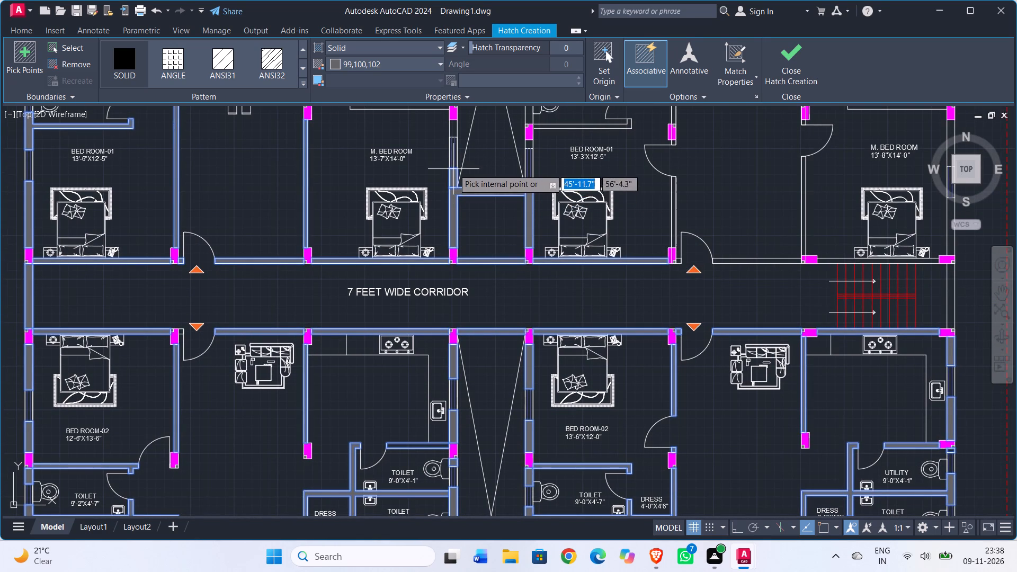
click(452, 131)
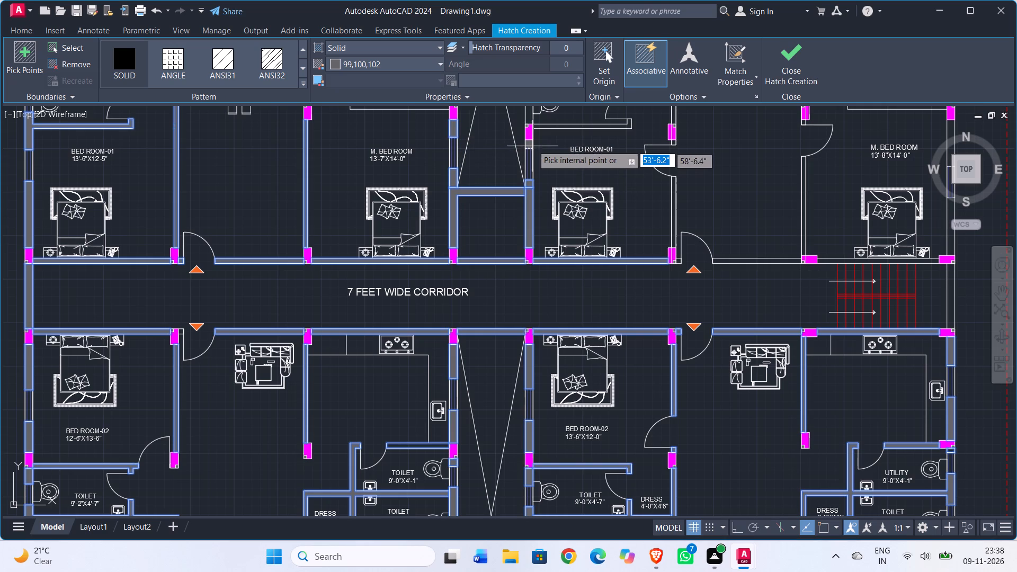
click(532, 145)
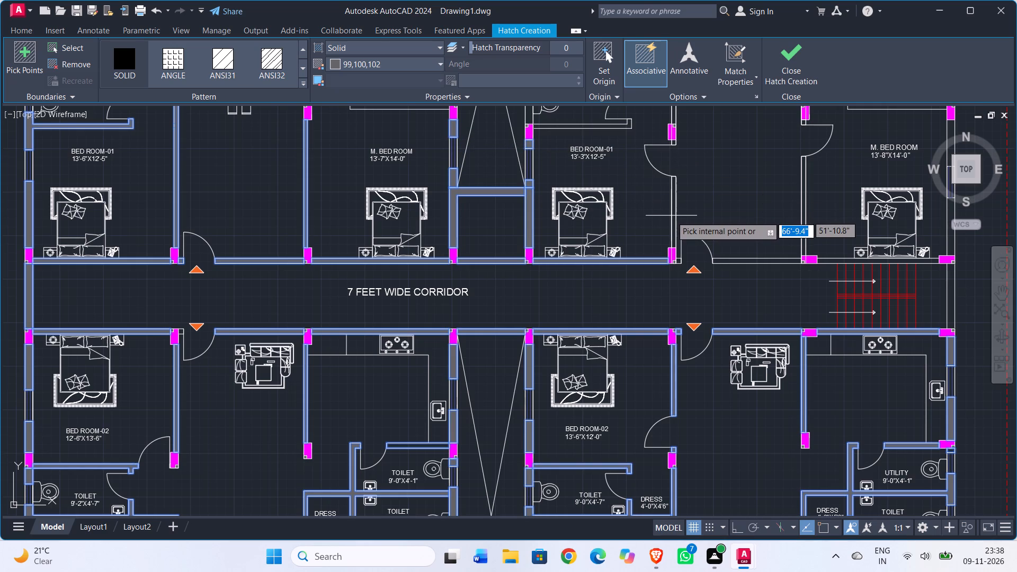
Fill the dining-side walls of Bed Room-01 (13'-3"X12'-5") and M. Bed Room (13'-8"X14'-0"), and the upper corridor wall from the entrance past the staircase.
click(673, 216)
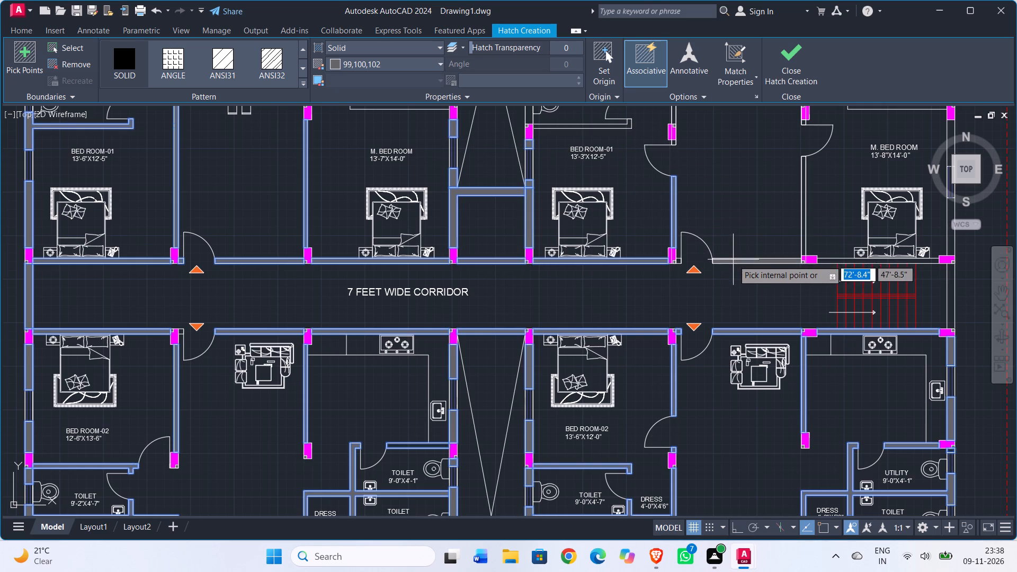
click(733, 260)
click(805, 222)
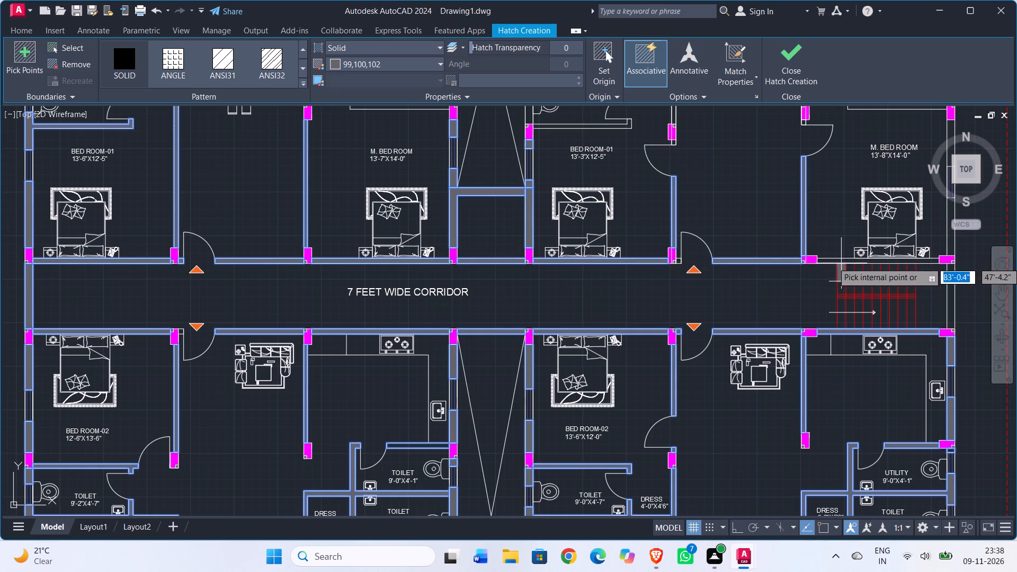
click(840, 262)
Fill the outer walls beside the staircase, M. Bed Room (13'-8"X14'-0") and its toilet, plus the toilet-bedroom, dress and toilet-utility partitions.
middle_drag(833, 262, 636, 306)
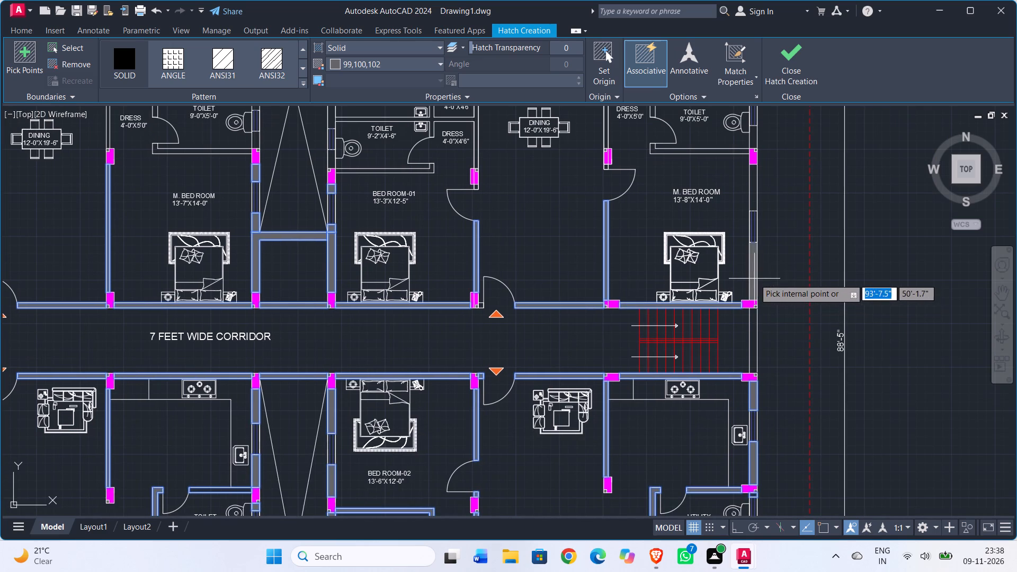
click(754, 279)
click(754, 325)
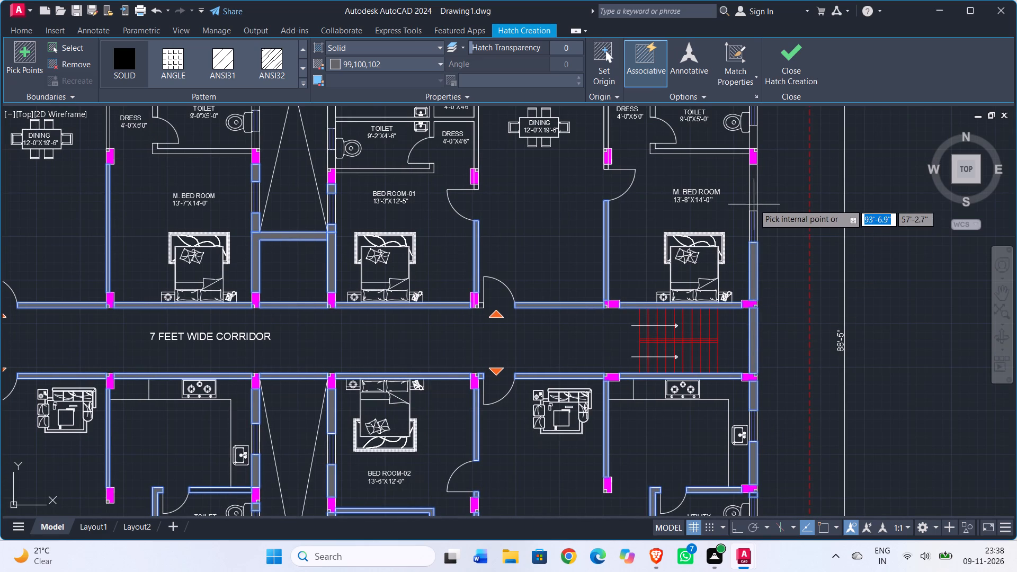
click(754, 202)
click(753, 140)
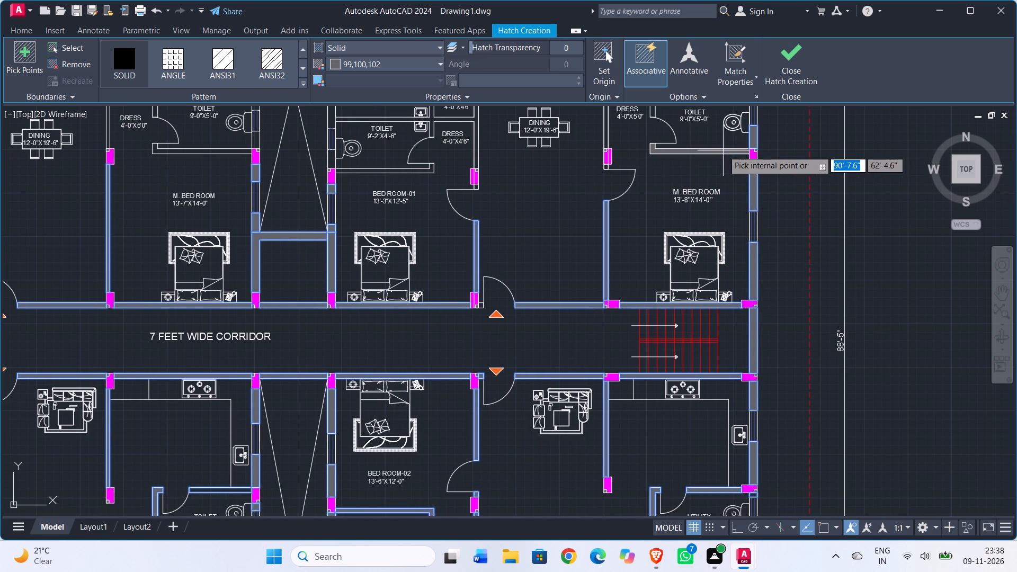
click(723, 150)
click(606, 137)
middle_drag(607, 137, 623, 271)
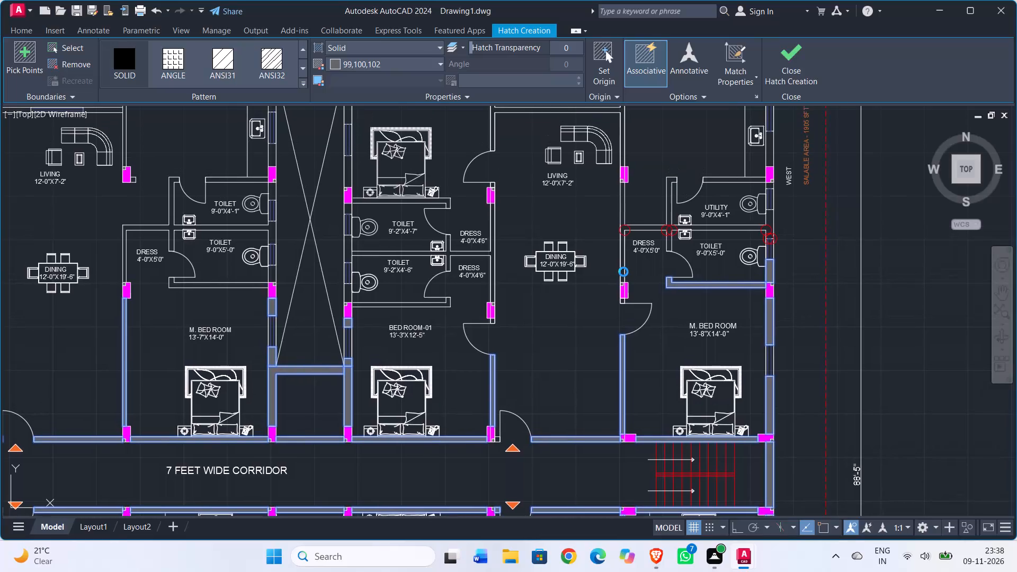
scroll(638, 252, up, 2)
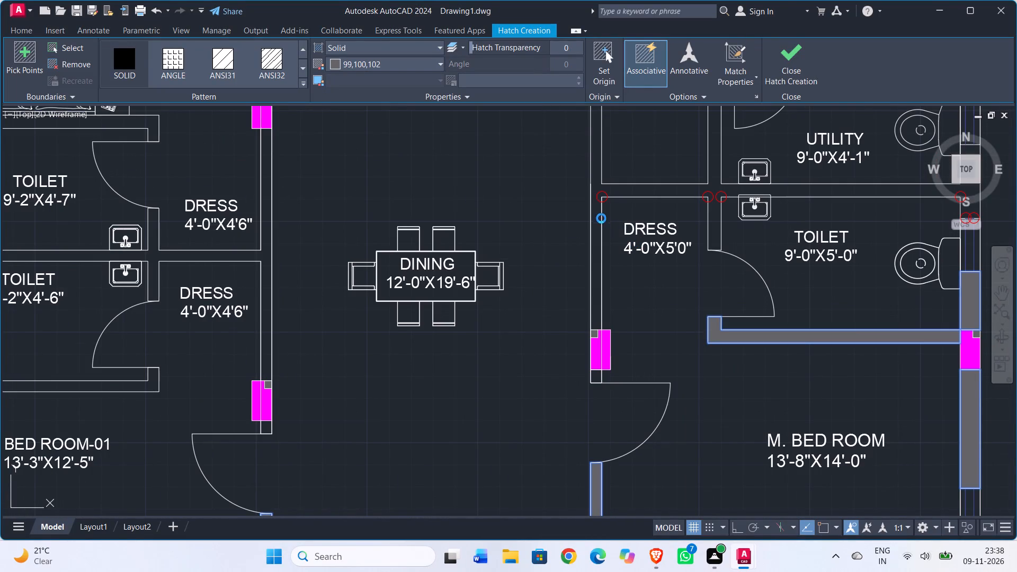
scroll(598, 209, down, 1)
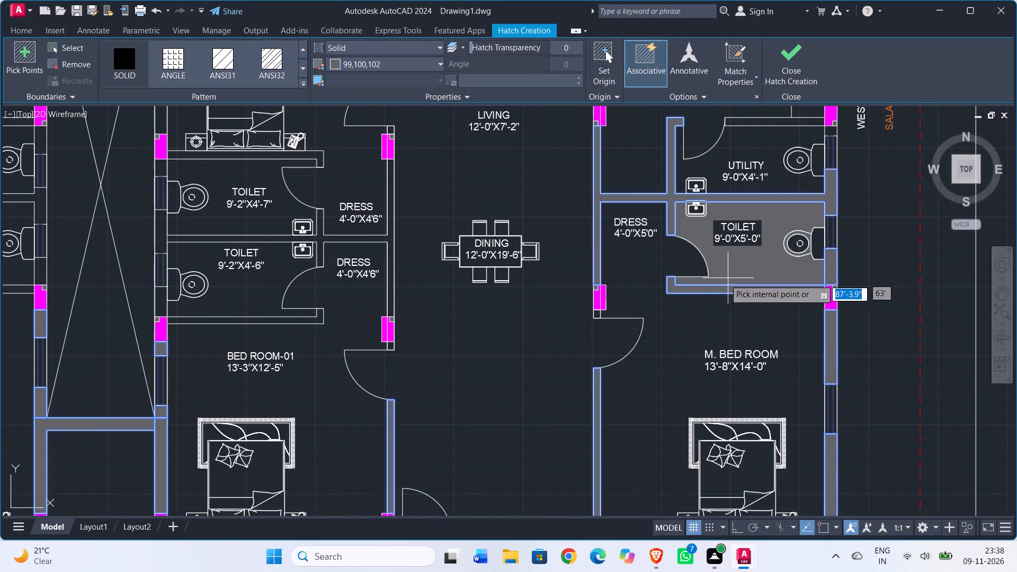
Fill the kitchen-utility partition and the outer wall segments beside the kitchen and utility in the upper-right apartment.
scroll(579, 328, down, 1)
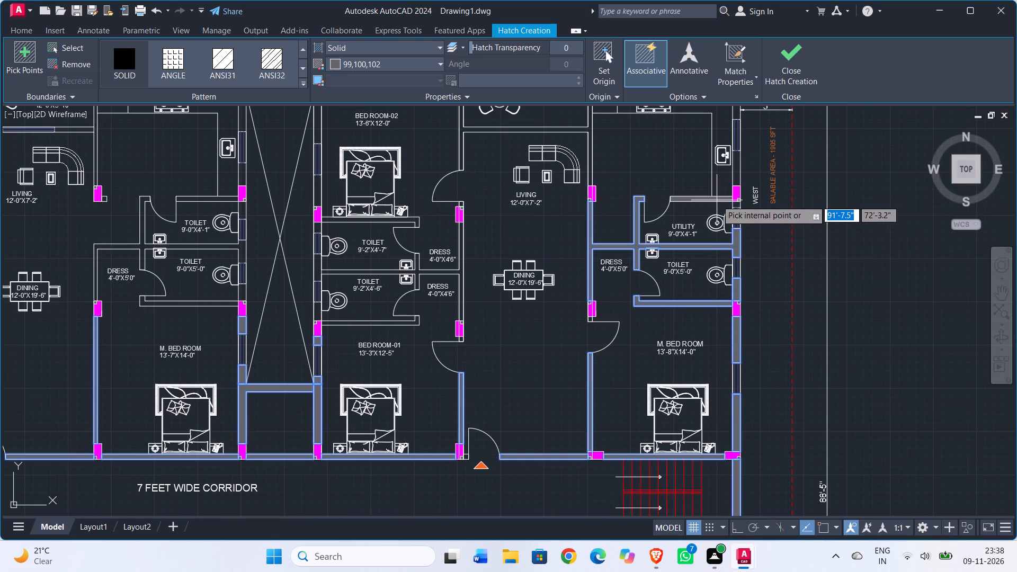
click(717, 200)
click(737, 171)
scroll(743, 201, up, 2)
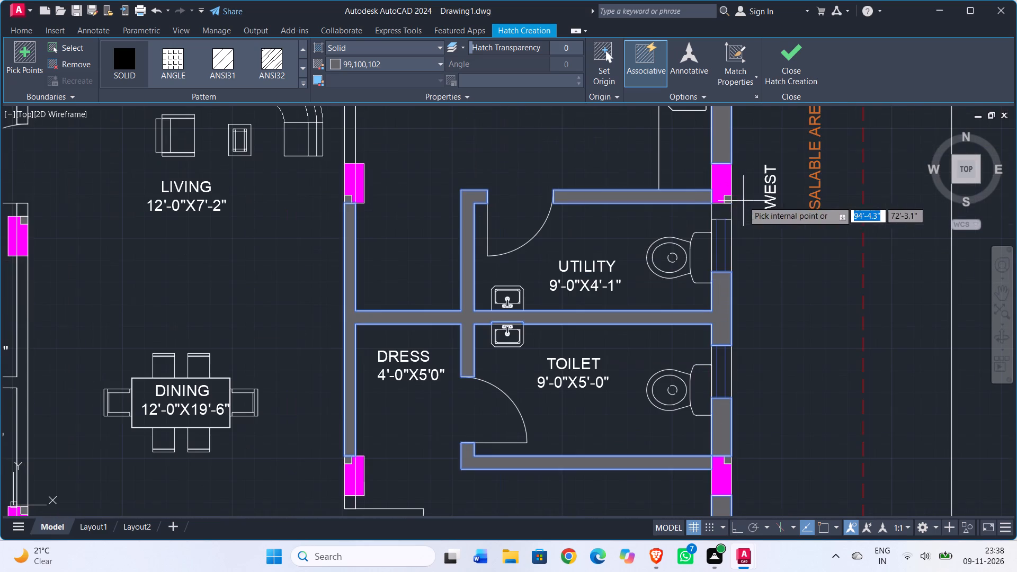
click(726, 212)
Fill the walls around the living area and balcony, the dress-side wall, and the partitions around toilets 9'-2"X4'-7" and 9'-2"X4'-6".
scroll(708, 261, down, 1)
scroll(688, 300, down, 1)
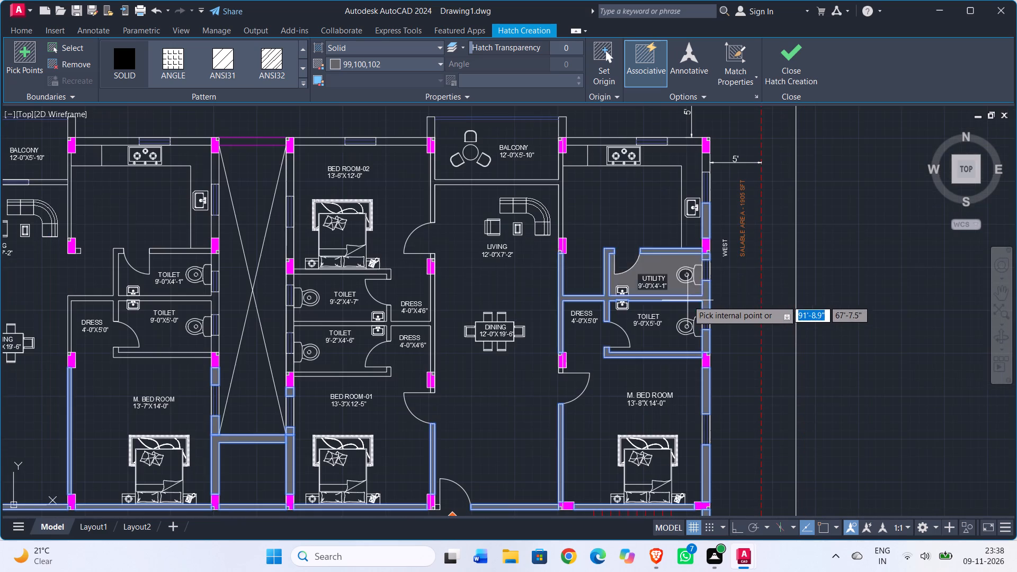
scroll(553, 215, up, 1)
click(565, 203)
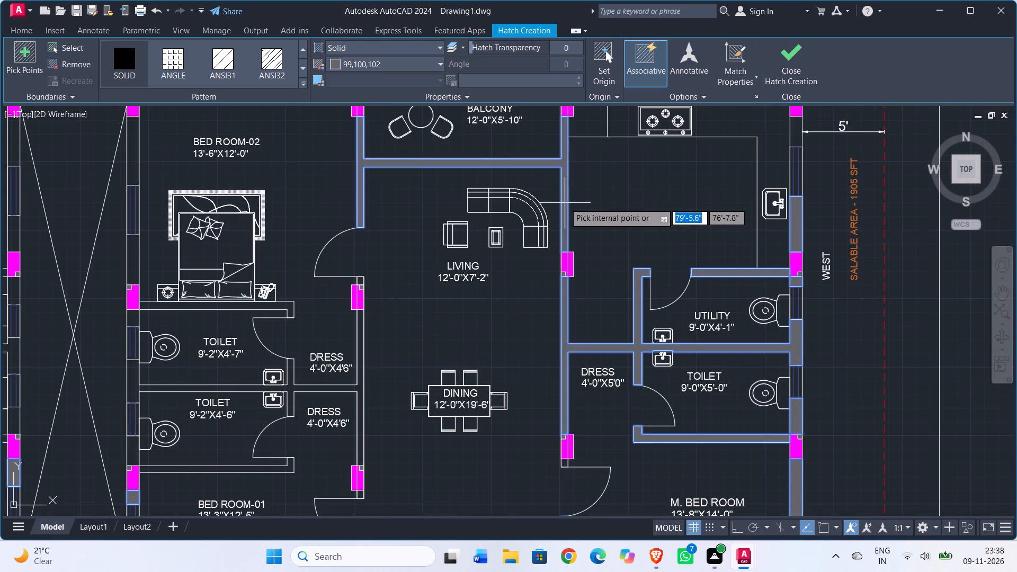
click(361, 339)
click(264, 305)
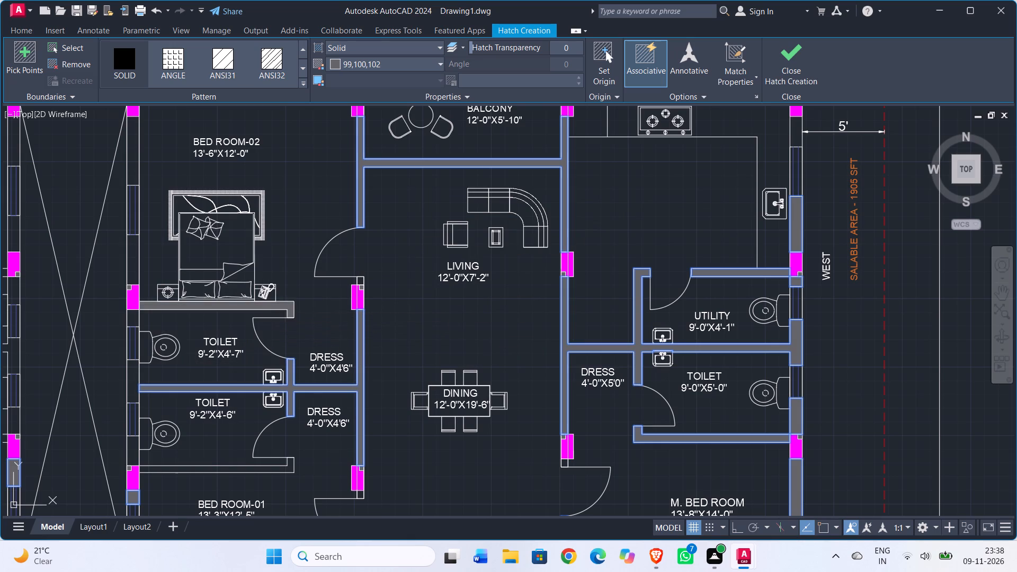
click(252, 470)
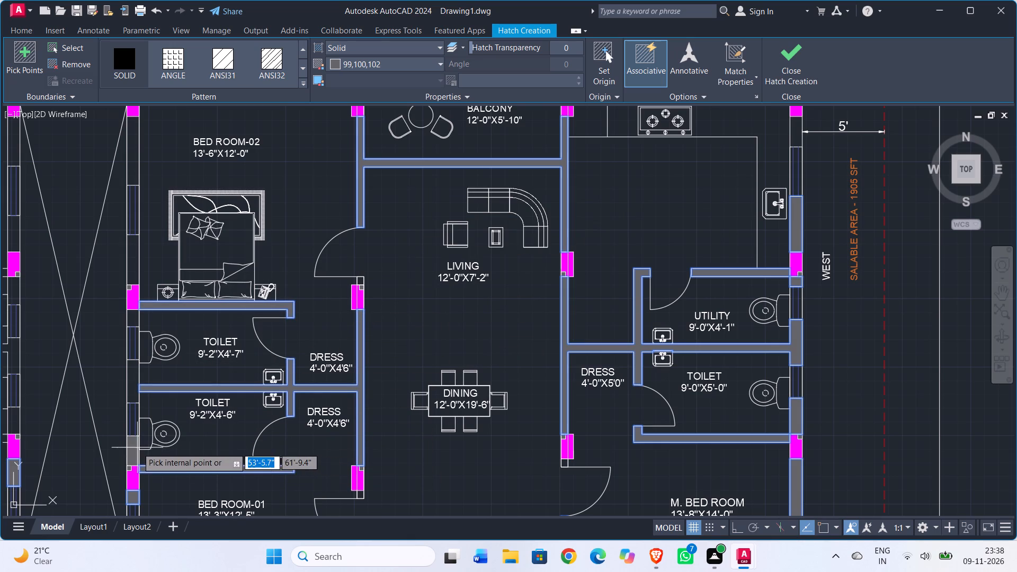
Fill the shaft-side wall segments beside the 9'-2" wide toilets and the upper Bed Room-02 (13'-6"X12'-0").
click(137, 448)
click(134, 388)
click(133, 270)
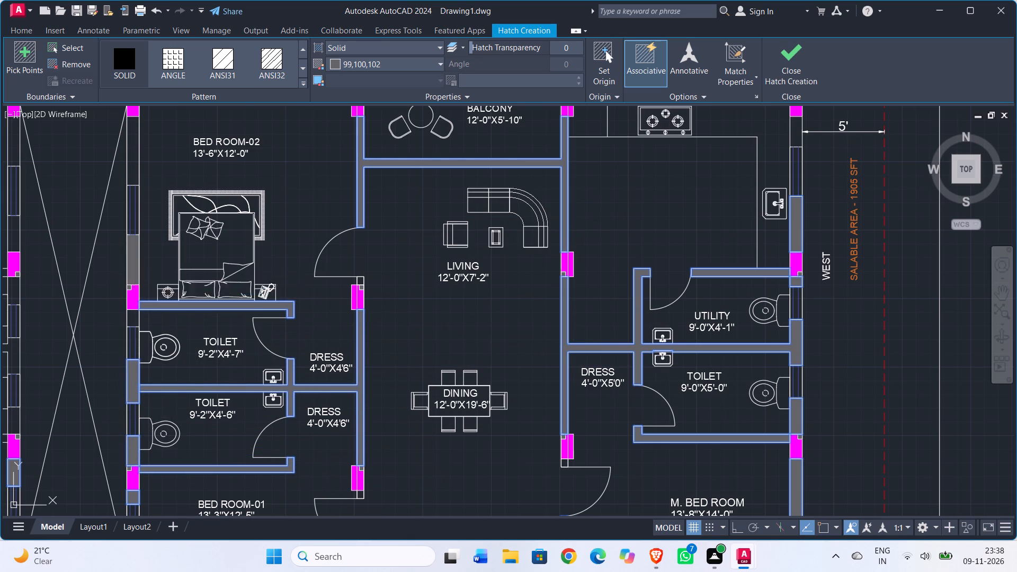
click(135, 316)
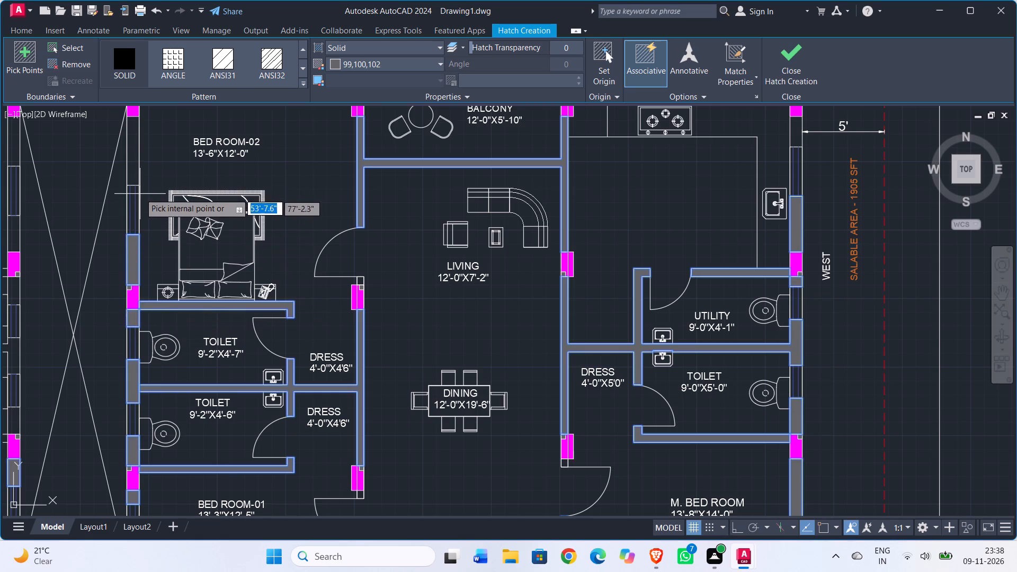
click(131, 171)
Fill the remaining outer walls around the upper-right corner kitchen and the kitchen-side projecting wall of the 12'-0"X5'-10" balcony.
scroll(243, 285, down, 2)
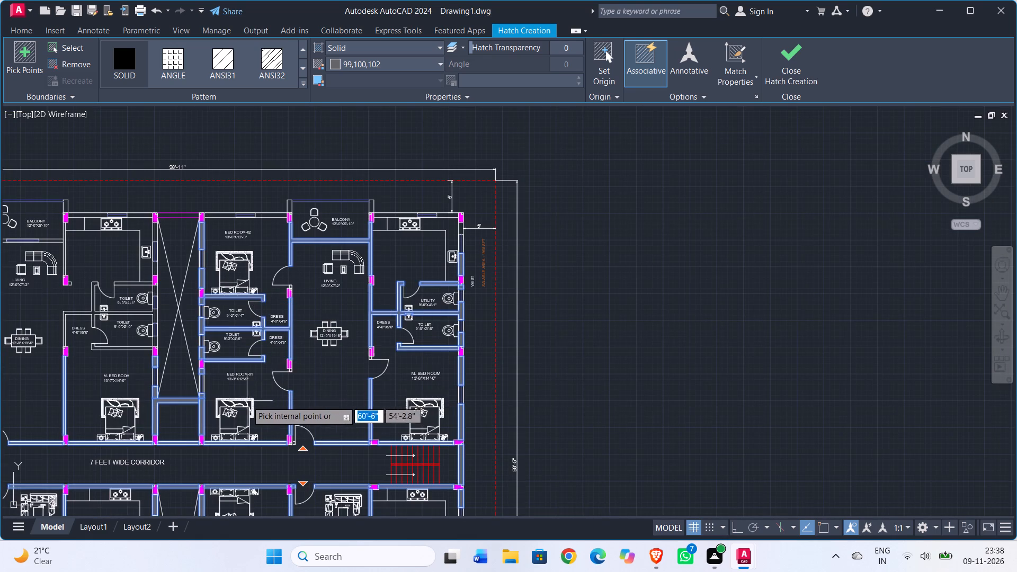
scroll(217, 399, up, 3)
scroll(325, 376, down, 2)
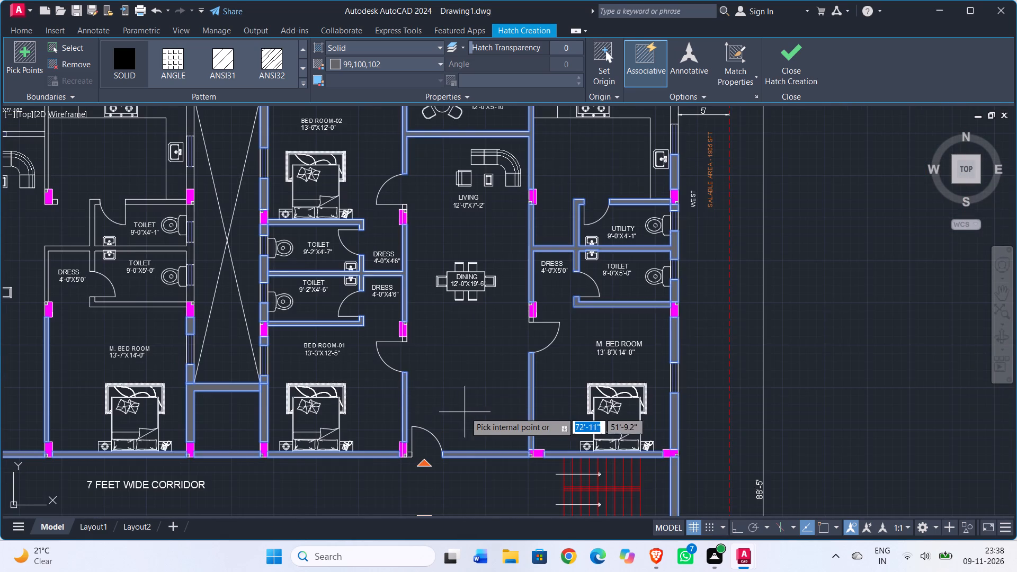
scroll(465, 411, down, 1)
middle_drag(453, 365, 490, 432)
scroll(626, 321, up, 2)
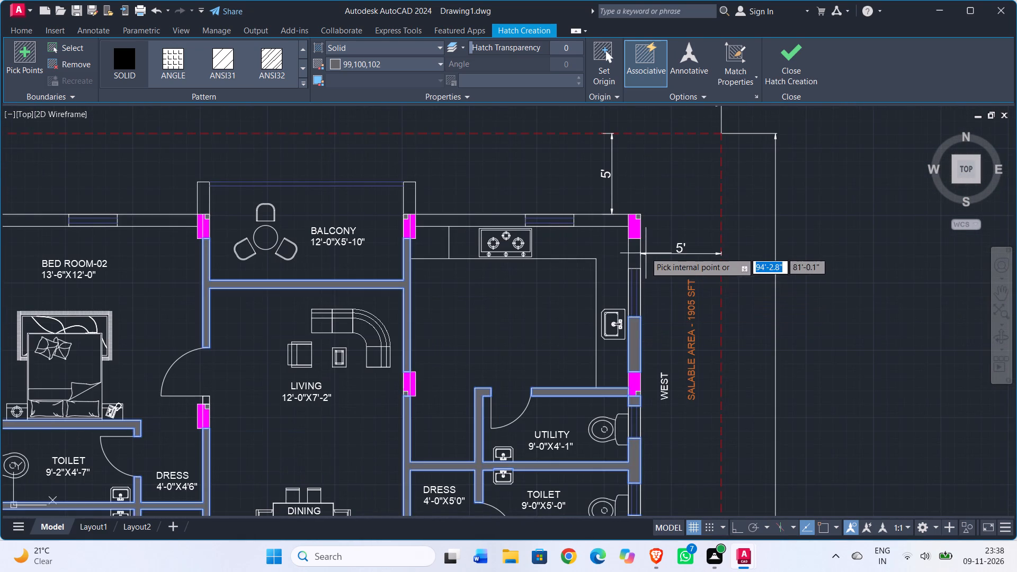
click(632, 254)
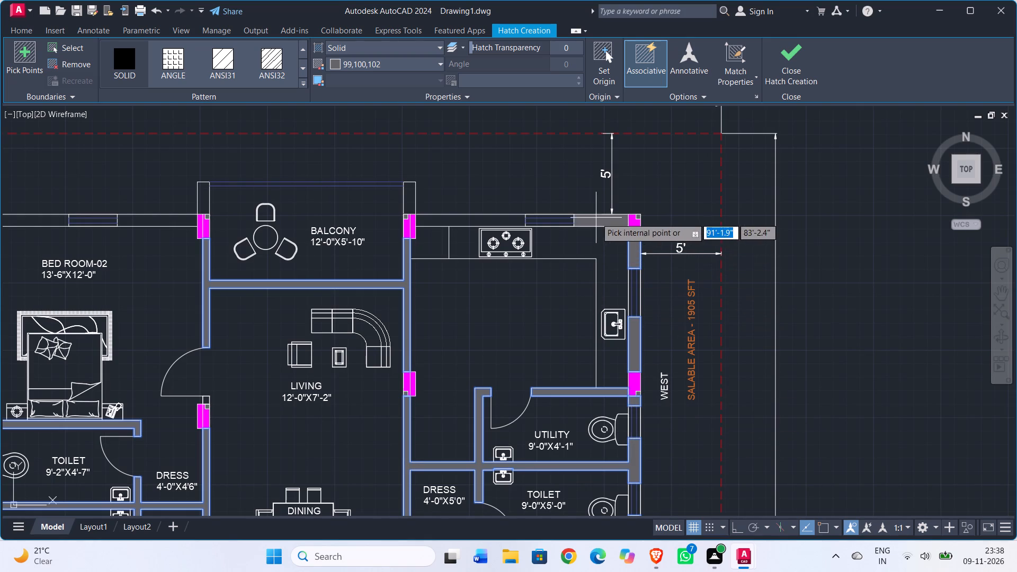
click(596, 218)
click(496, 220)
click(410, 198)
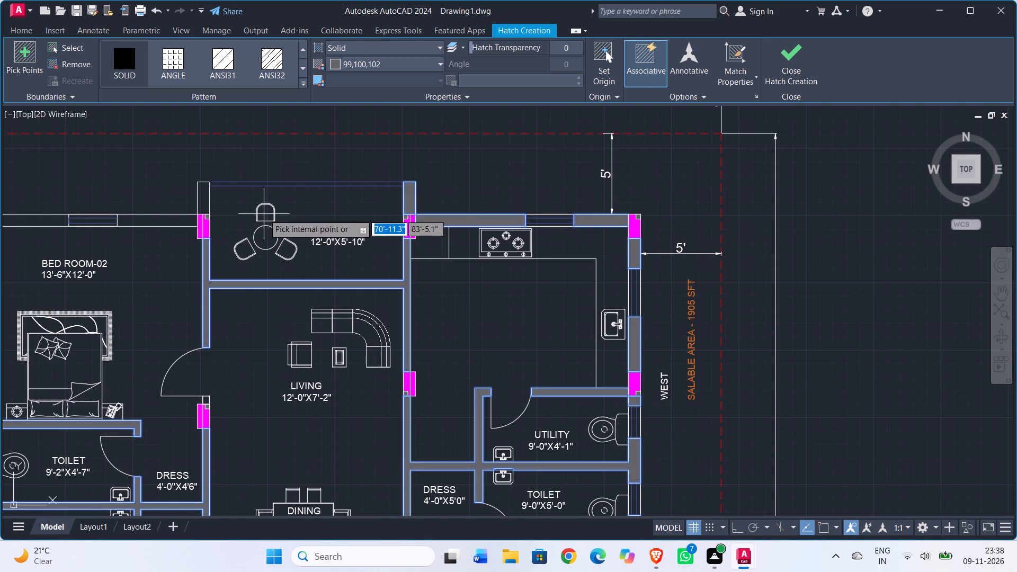
Fill the bedroom-side projecting wall of the upper-right apartment's balcony and the outer wall segments flanking Bed Room-02's north window.
click(203, 198)
click(153, 219)
scroll(147, 291, down, 1)
middle_drag(149, 291, 271, 289)
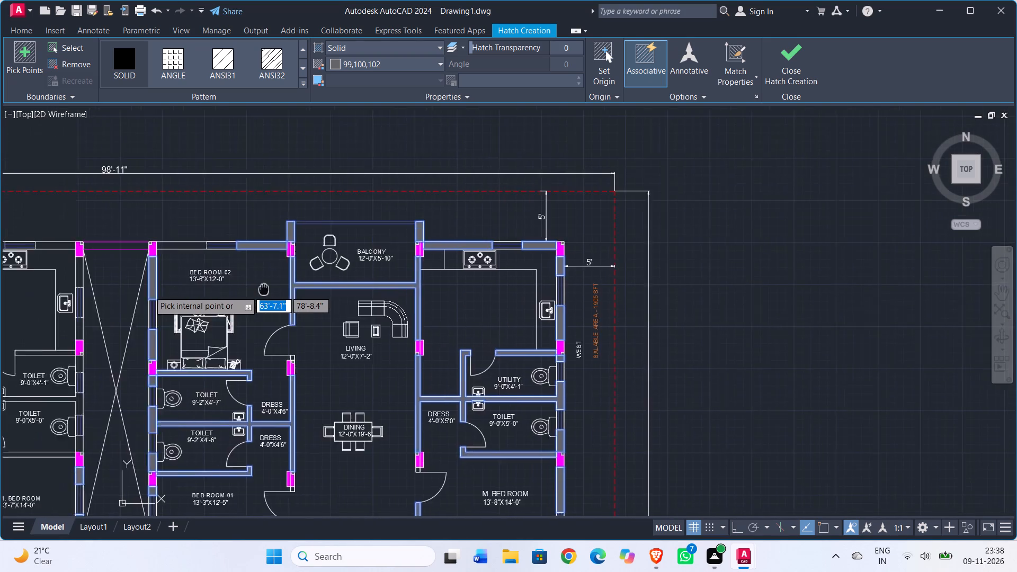
middle_drag(271, 289, 533, 288)
click(460, 246)
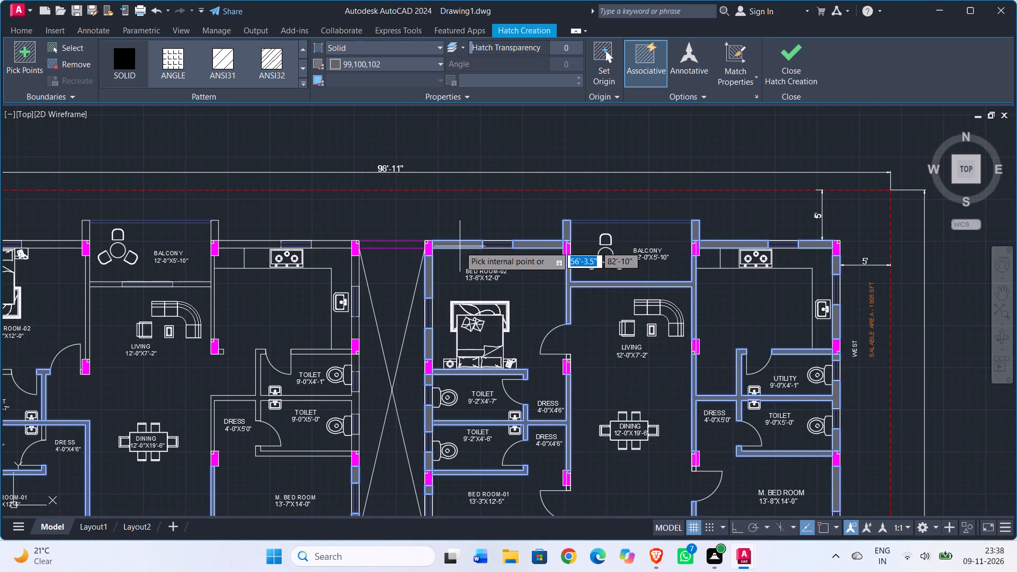
Fill the north kitchen wall segments and both projecting side walls of the 12'-0"X5'-10" balcony in the upper-left apartment.
click(341, 244)
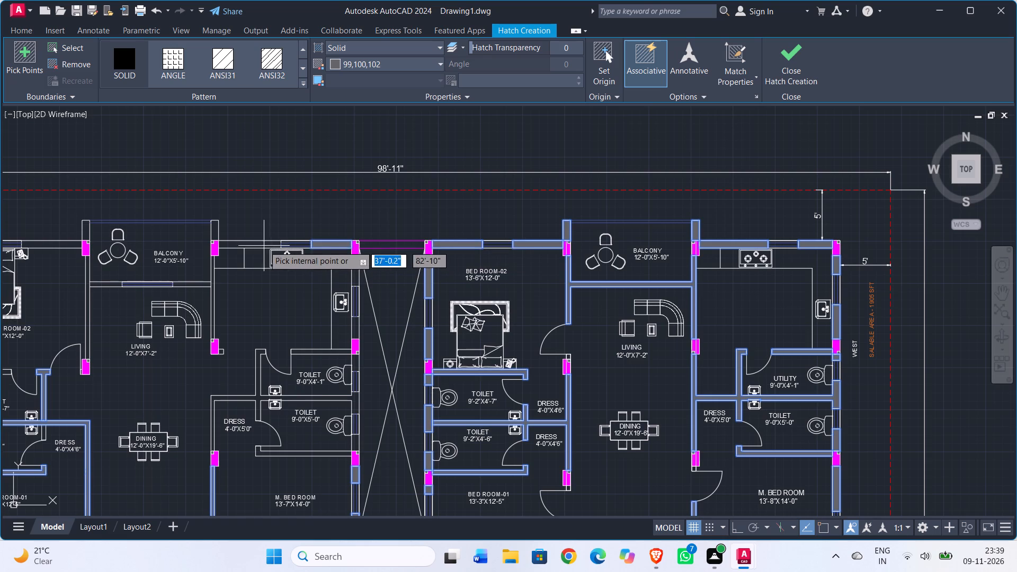
click(262, 245)
click(215, 235)
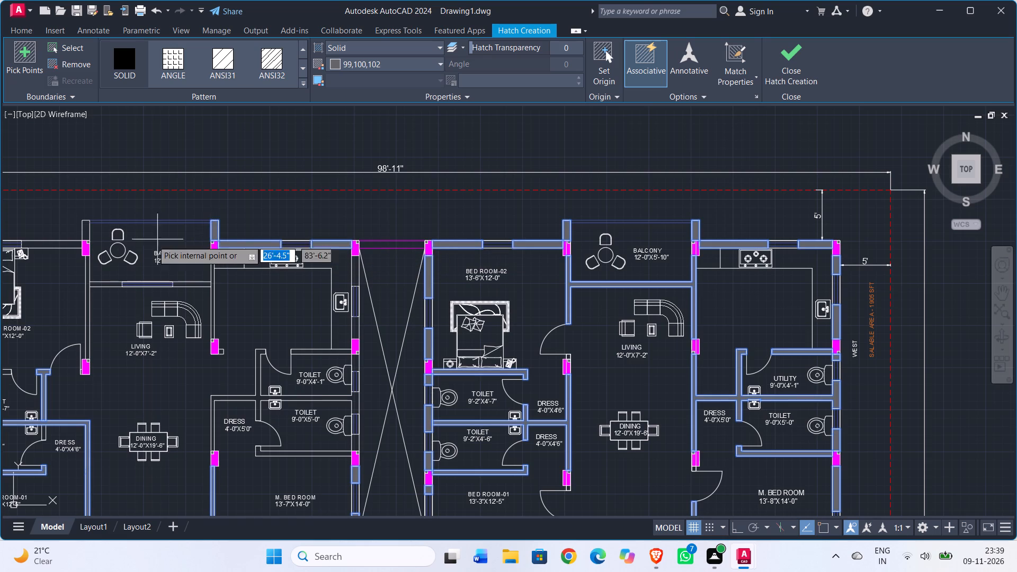
click(85, 234)
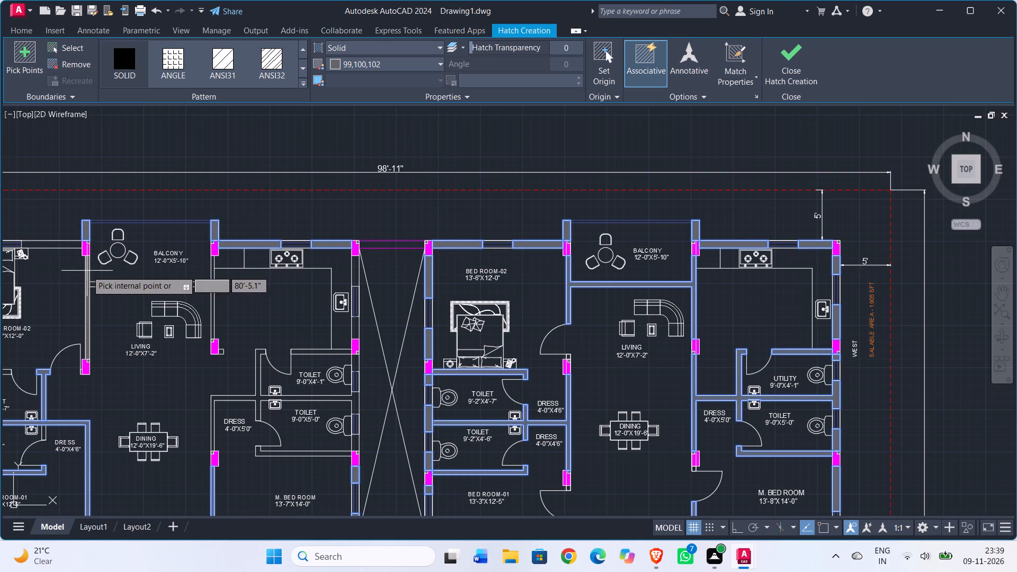
Fill the upper-left apartment's wall between Bed Room-02 and living, the balcony-living wall segments, and the living-kitchen wall.
click(87, 271)
click(99, 284)
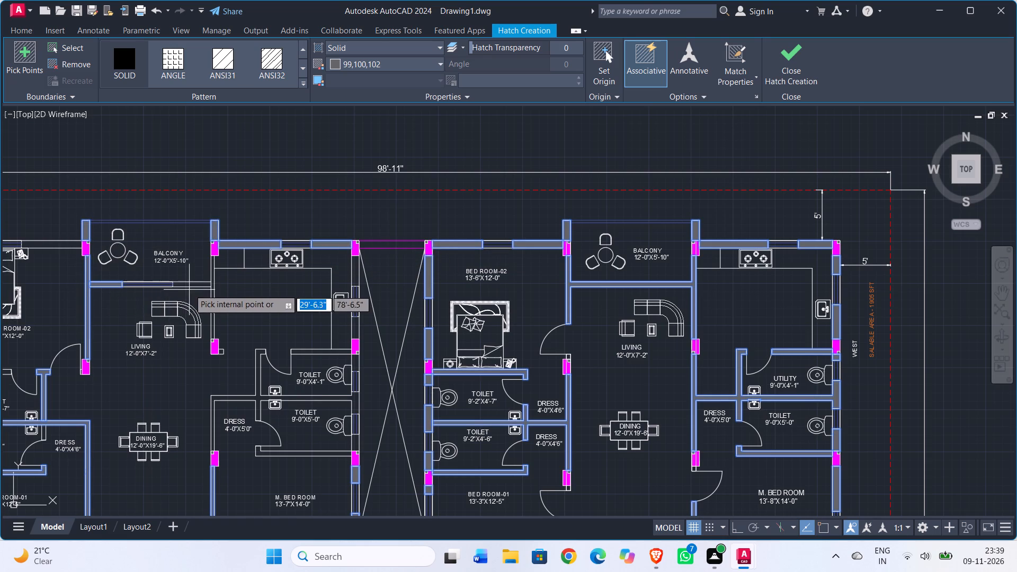
click(194, 285)
scroll(216, 286, up, 2)
click(208, 288)
scroll(299, 284, down, 3)
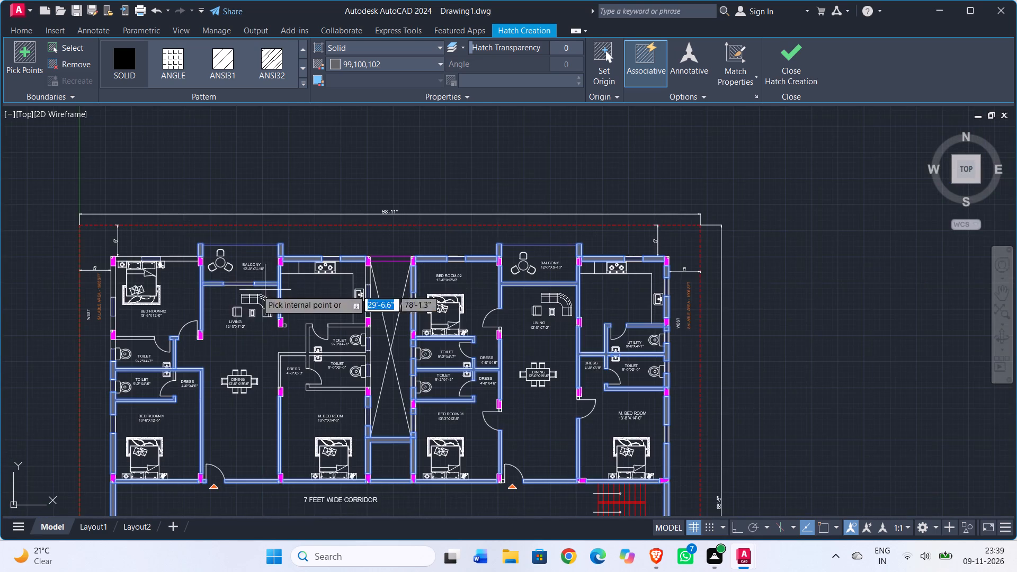
Fill the upper-left Bed Room-02's north and west outer wall segments and its partition with toilet 9'-2"X4'-7", and finish the hatch.
scroll(191, 262, up, 2)
click(184, 255)
middle_drag(184, 255, 279, 257)
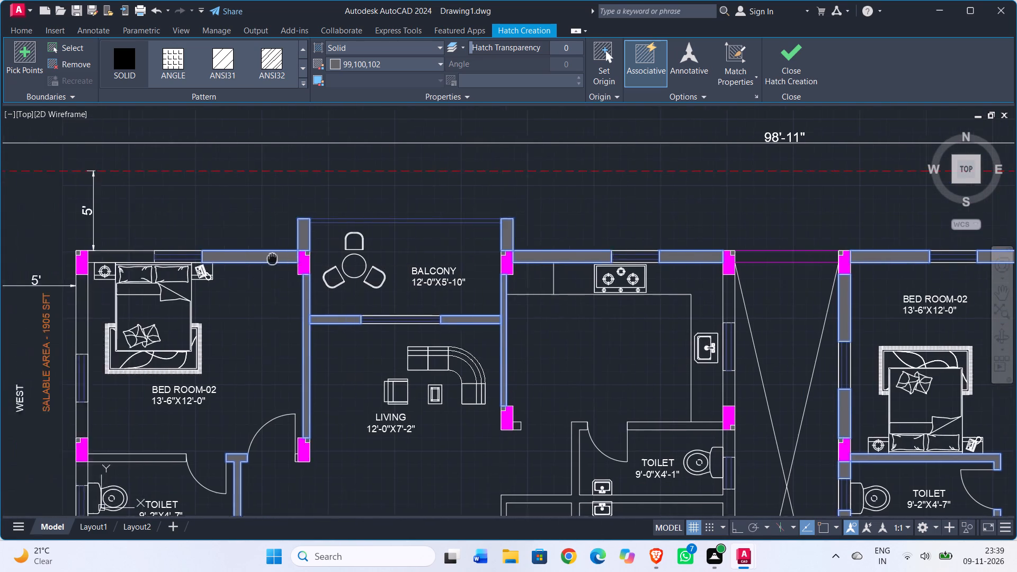
middle_drag(279, 257, 392, 257)
click(260, 259)
click(202, 305)
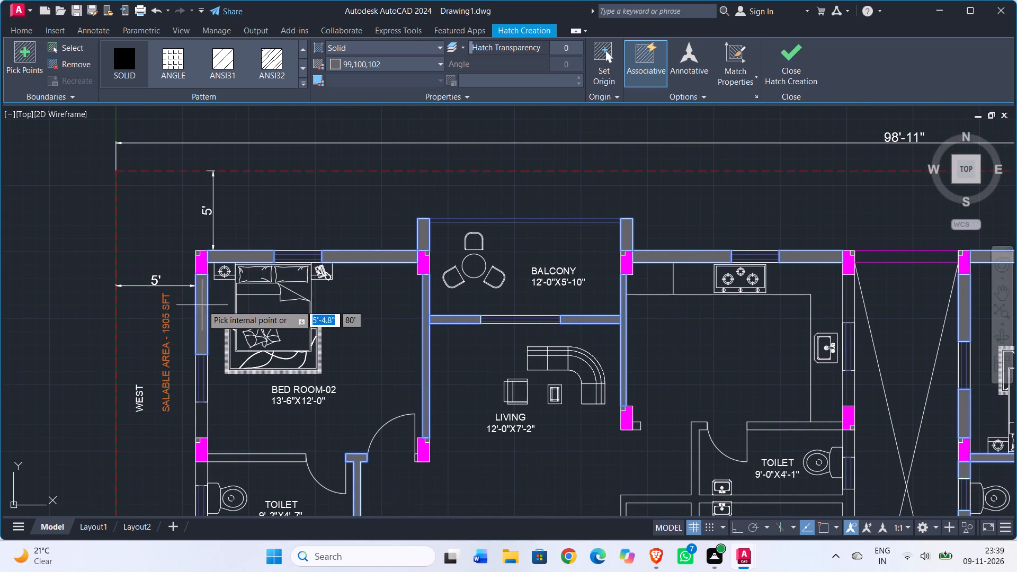
drag(203, 419, 206, 427)
click(244, 459)
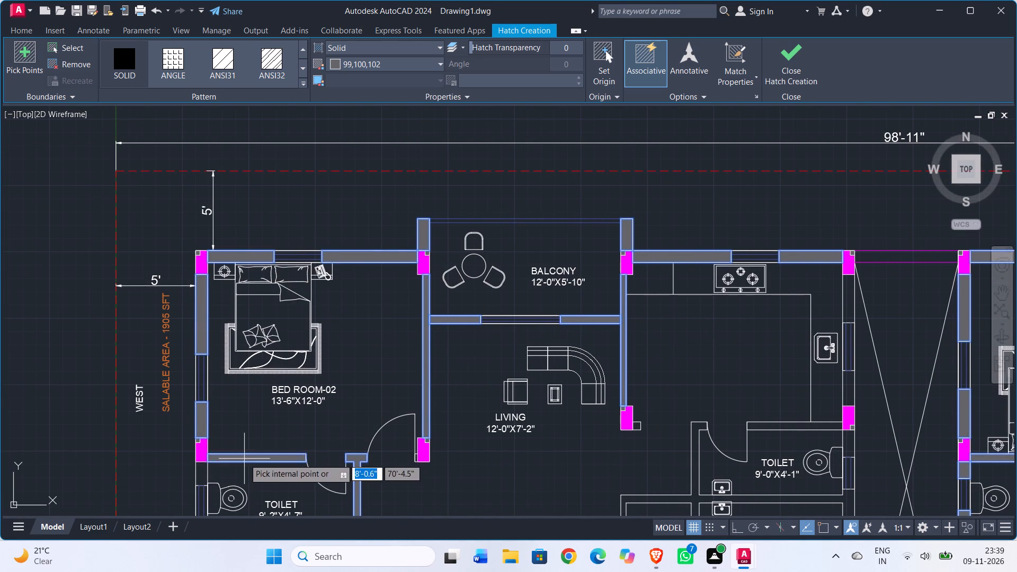
scroll(315, 436, down, 1)
middle_drag(324, 419, 394, 238)
scroll(308, 217, up, 1)
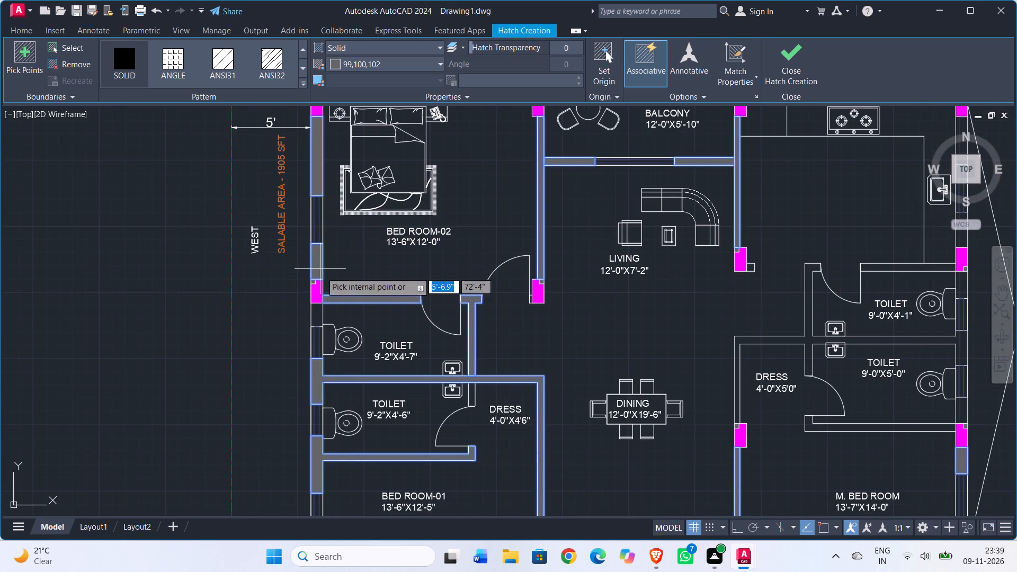
scroll(395, 355, down, 2)
scroll(248, 299, down, 1)
middle_drag(250, 297, 244, 278)
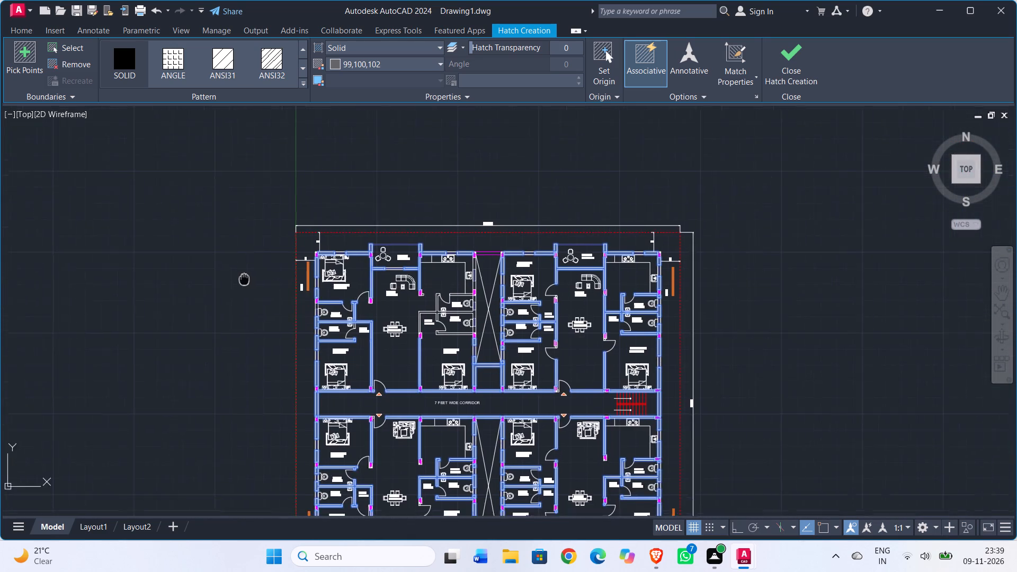
middle_drag(244, 278, 214, 146)
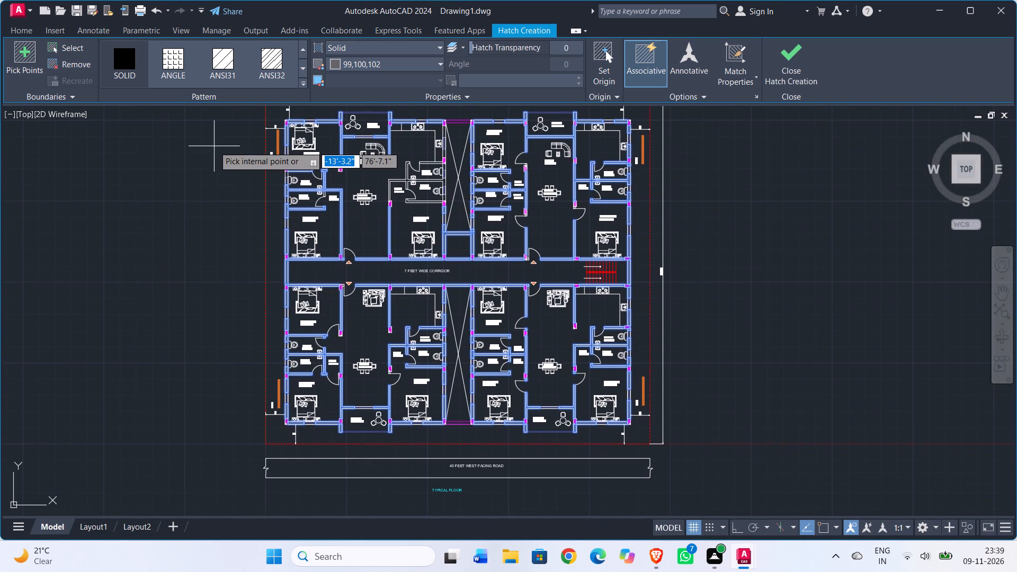
click(788, 66)
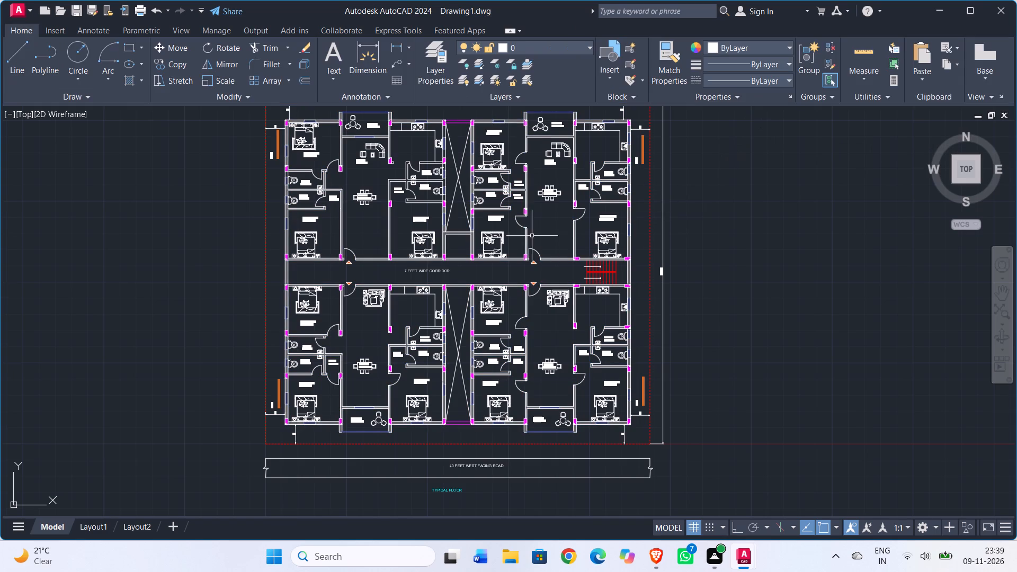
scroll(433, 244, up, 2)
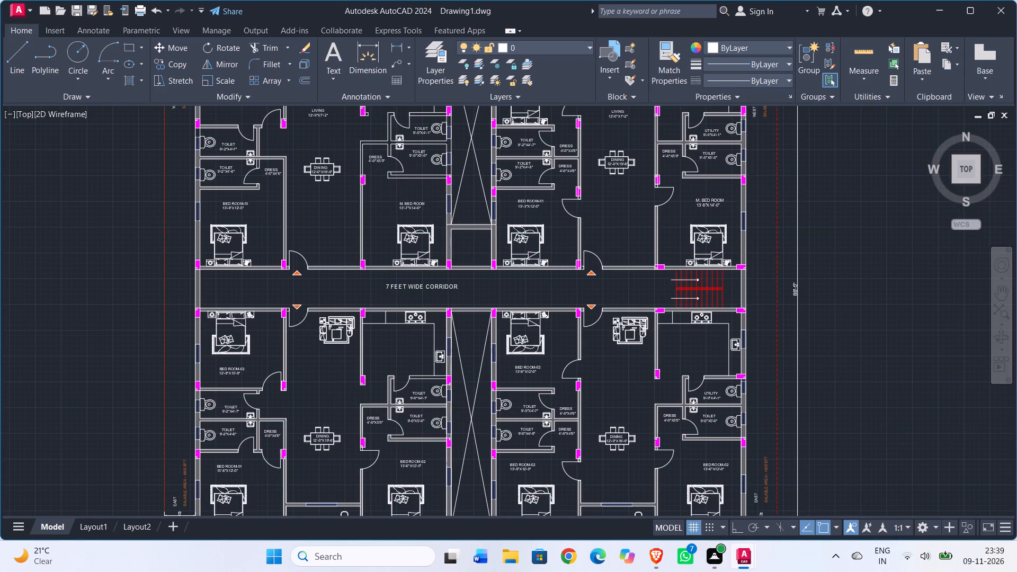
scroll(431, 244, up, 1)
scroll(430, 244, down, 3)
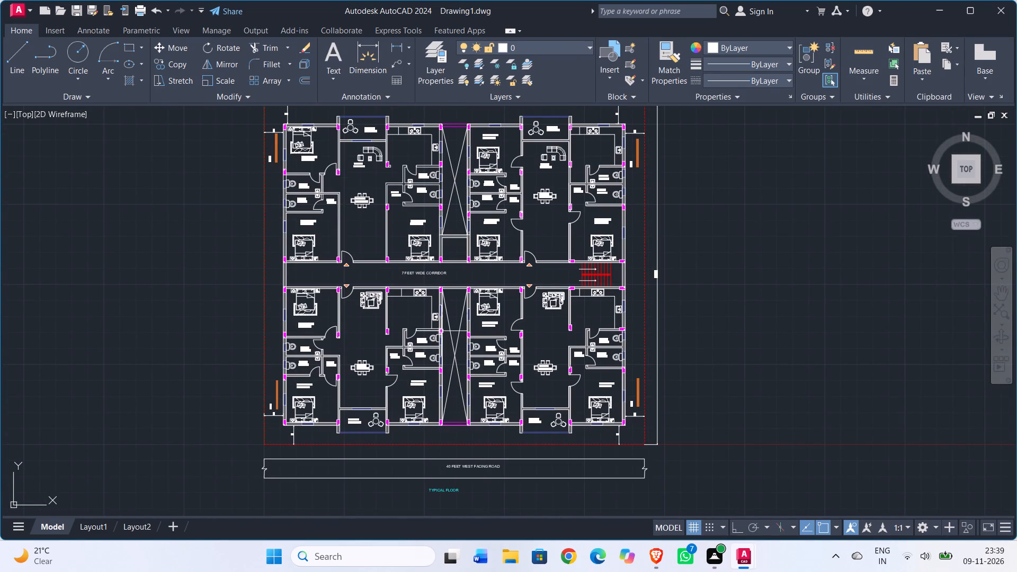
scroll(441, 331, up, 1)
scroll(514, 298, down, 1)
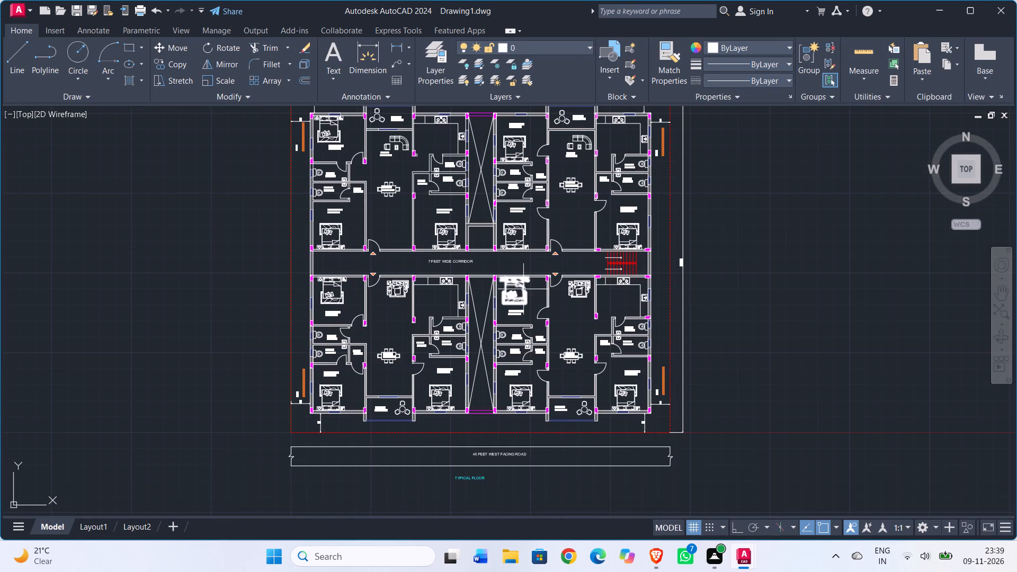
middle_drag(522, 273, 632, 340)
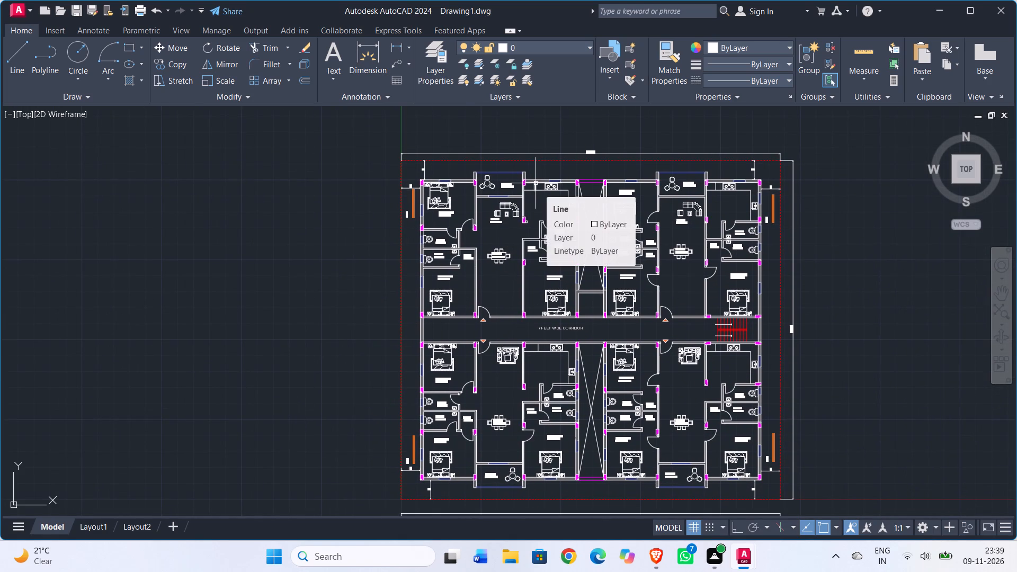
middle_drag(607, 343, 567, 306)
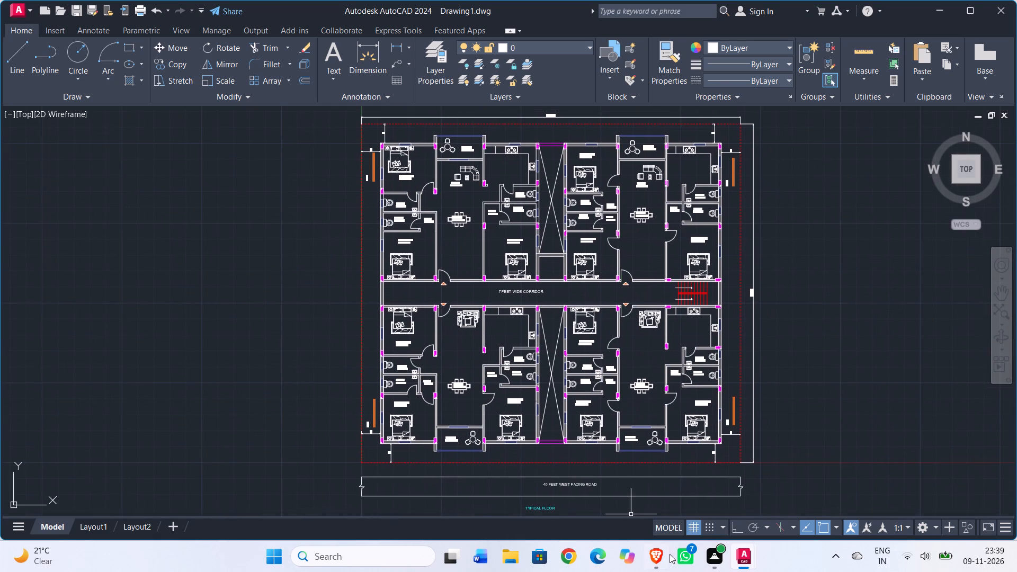
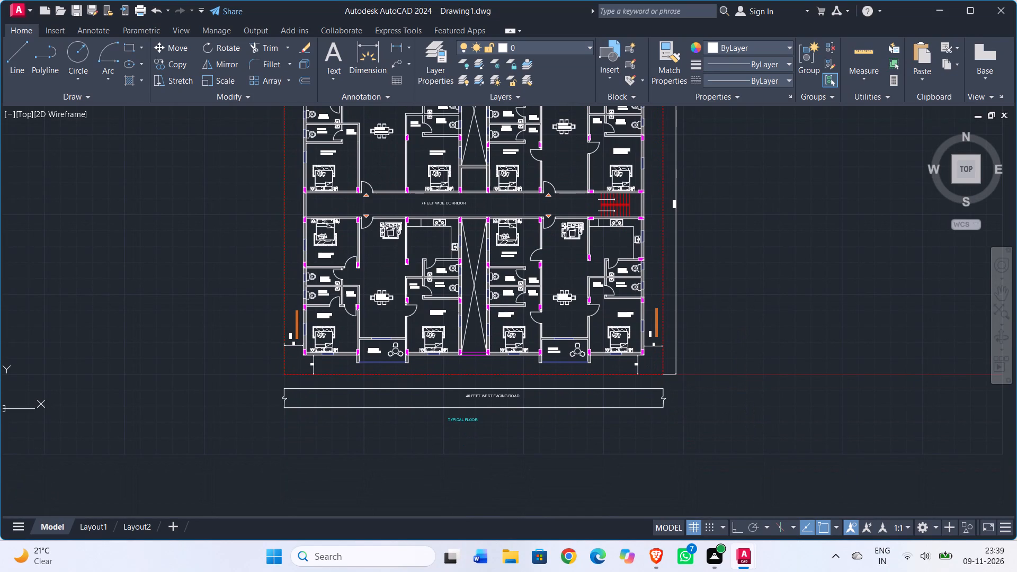
Copy the sofa set from the lower-left apartment into the open space south of the dining table in the upper-left apartment.
scroll(404, 211, up, 2)
middle_drag(399, 301, 400, 308)
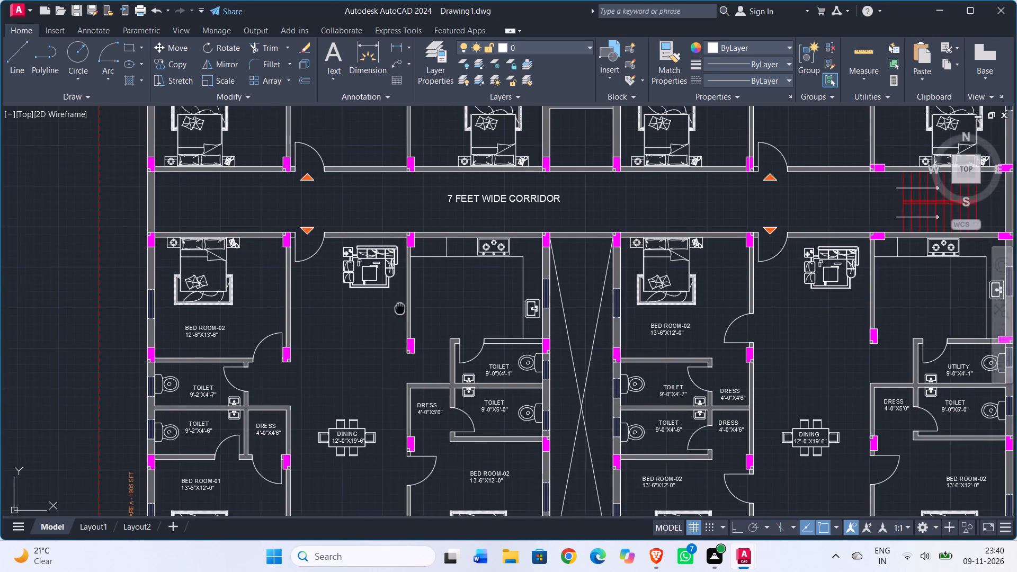
middle_drag(400, 308, 394, 404)
scroll(381, 378, up, 2)
click(375, 343)
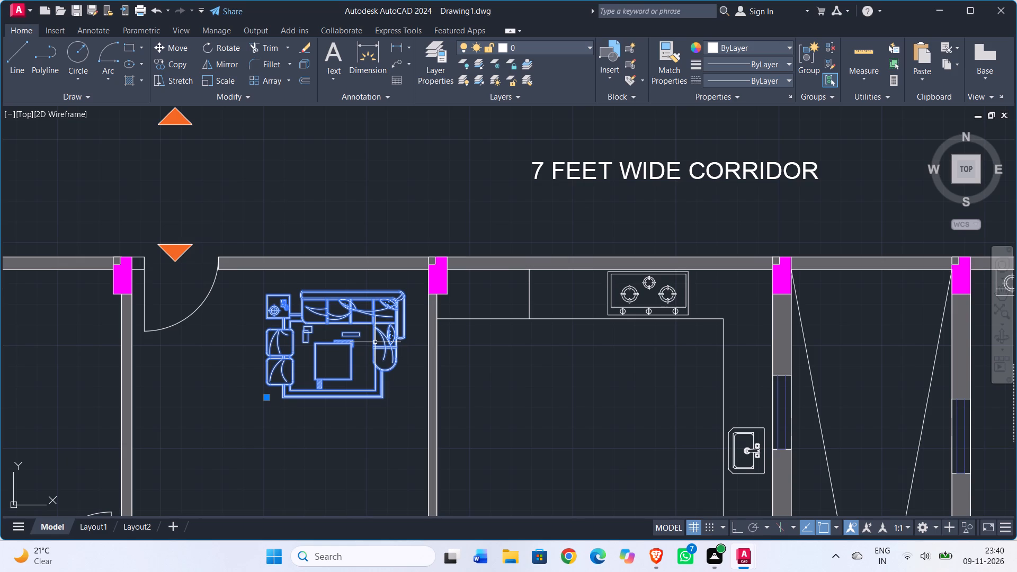
text(CO')
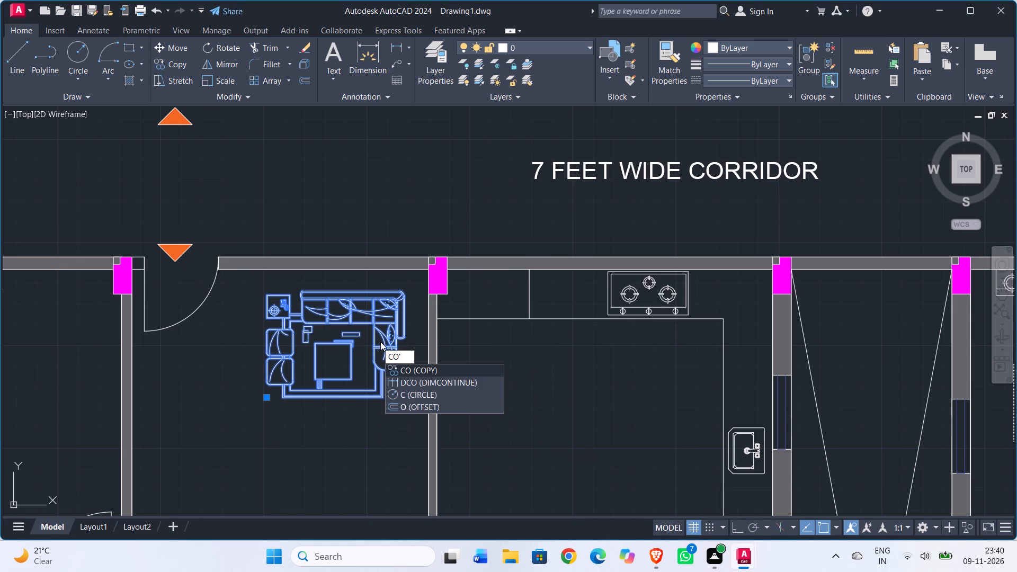
key(BackSpace)
key(Return)
click(381, 341)
middle_drag(402, 130, 395, 399)
scroll(402, 130, down, 1)
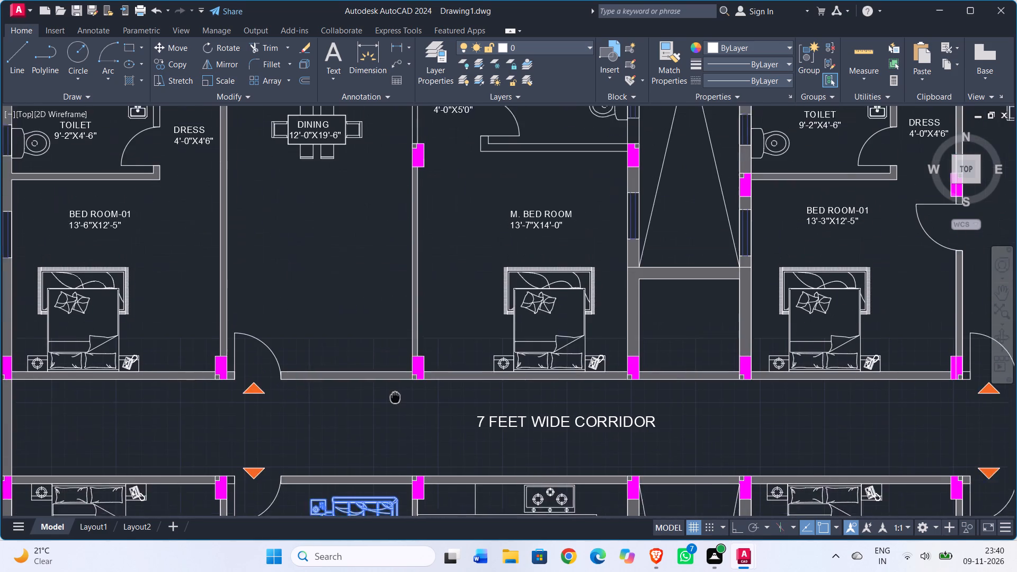
middle_drag(395, 399, 396, 379)
click(367, 253)
key(Escape)
Rotate the copied sofa set 180° with ortho on, and move it with ortho off near the corridor wall, east of the entrance door.
click(361, 237)
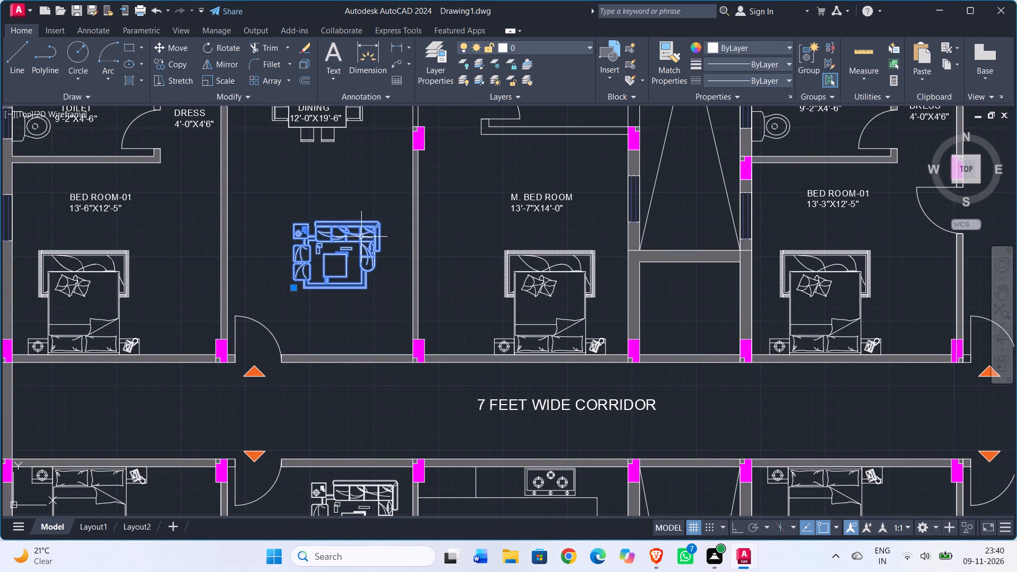
drag(218, 46, 222, 51)
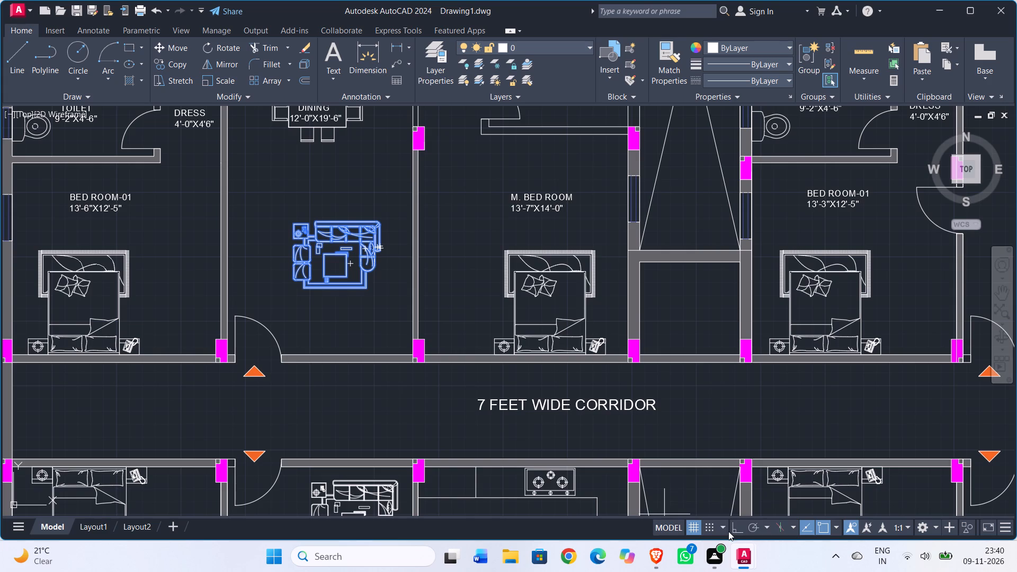
click(735, 530)
drag(383, 226, 383, 230)
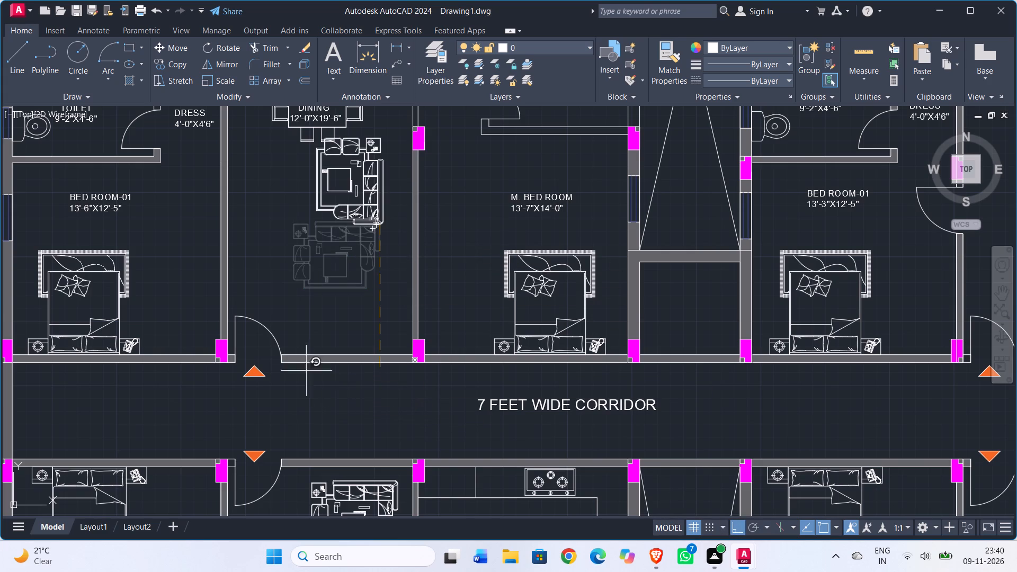
click(244, 262)
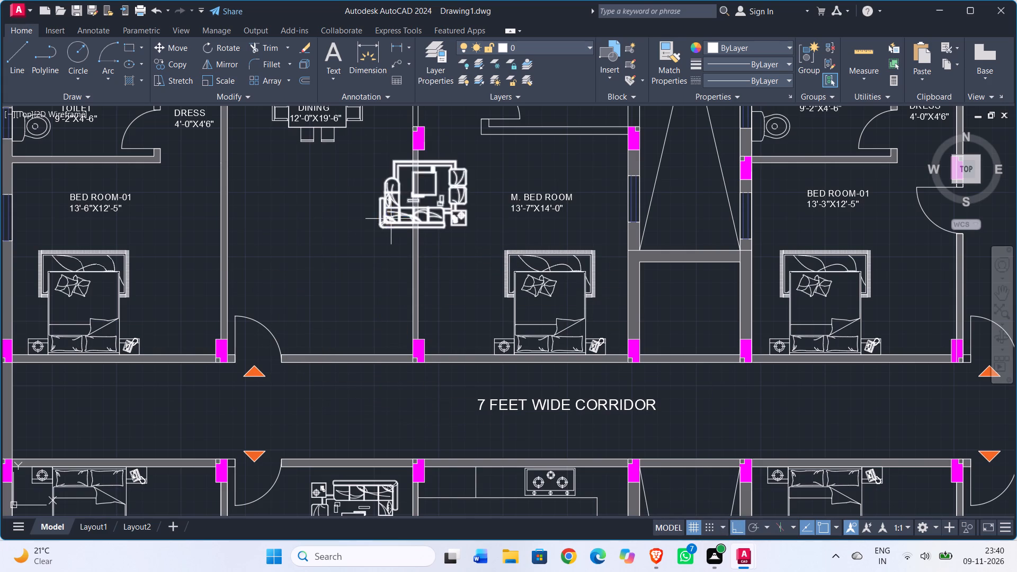
click(392, 218)
key(m)
key(Return)
click(402, 219)
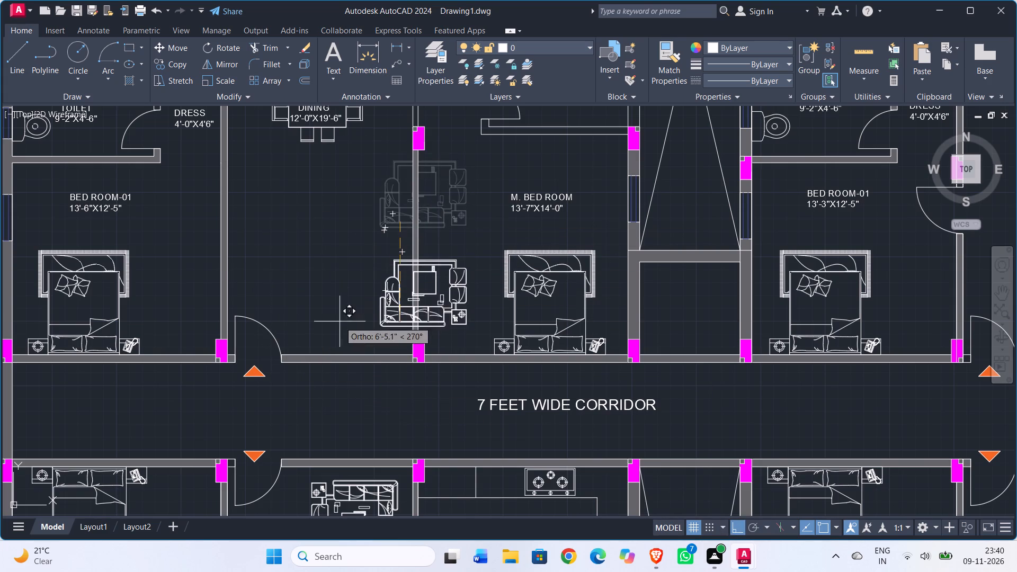
drag(735, 528, 729, 525)
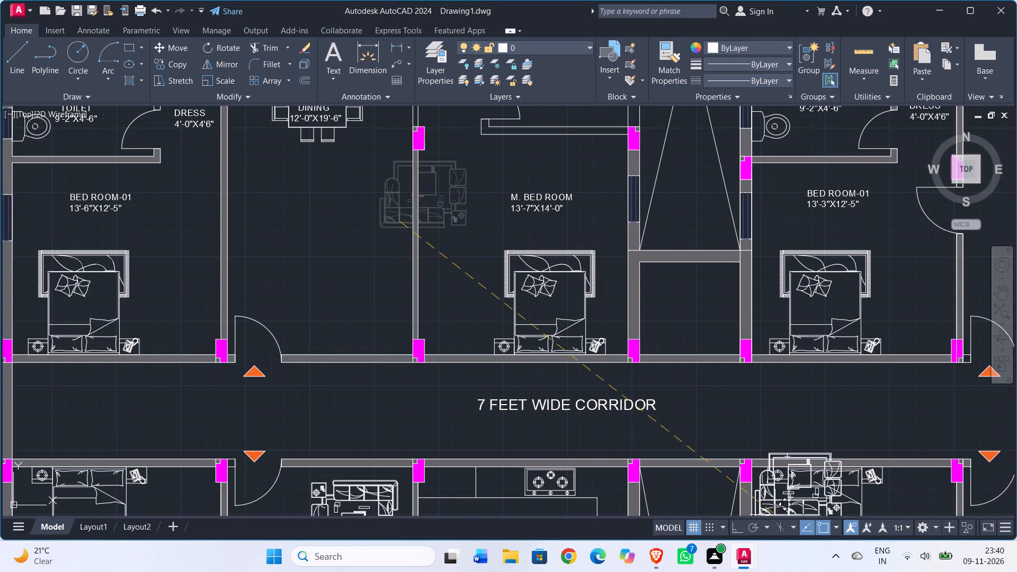
click(336, 337)
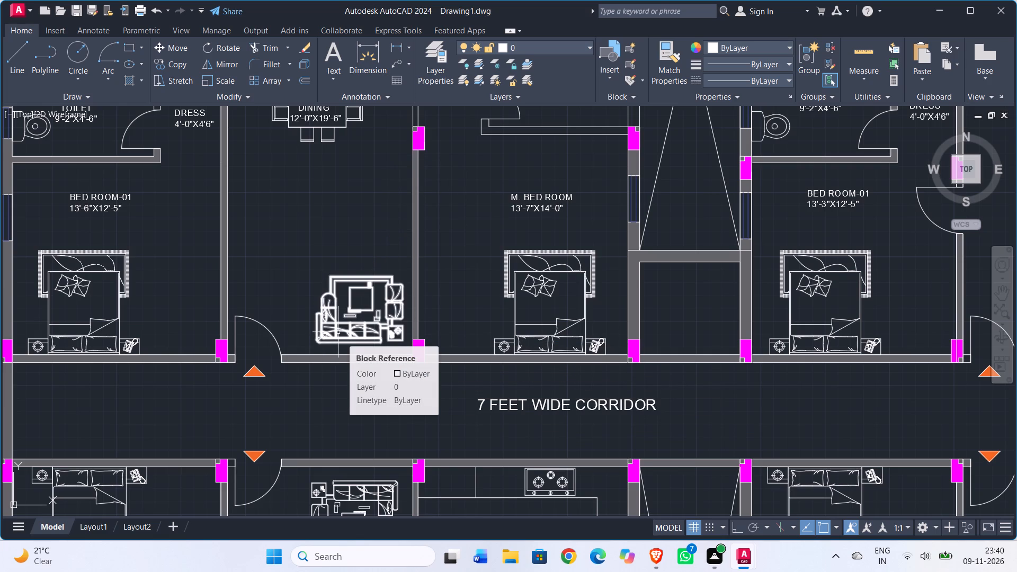
Rotate the upper-left sofa set 90° counterclockwise and move it beside the M. Bed Room wall, clear of the entrance door.
click(338, 332)
click(221, 49)
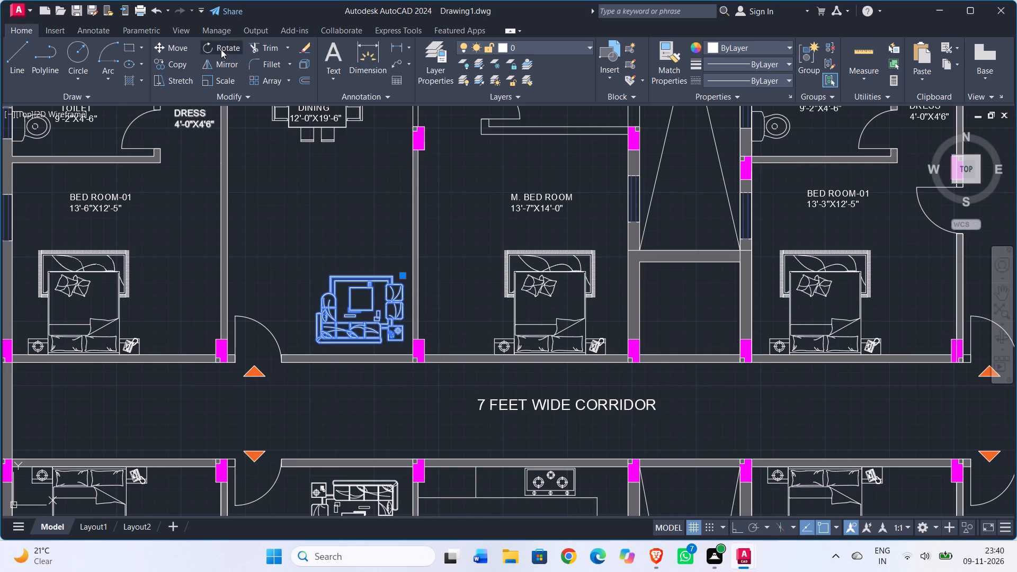
click(317, 334)
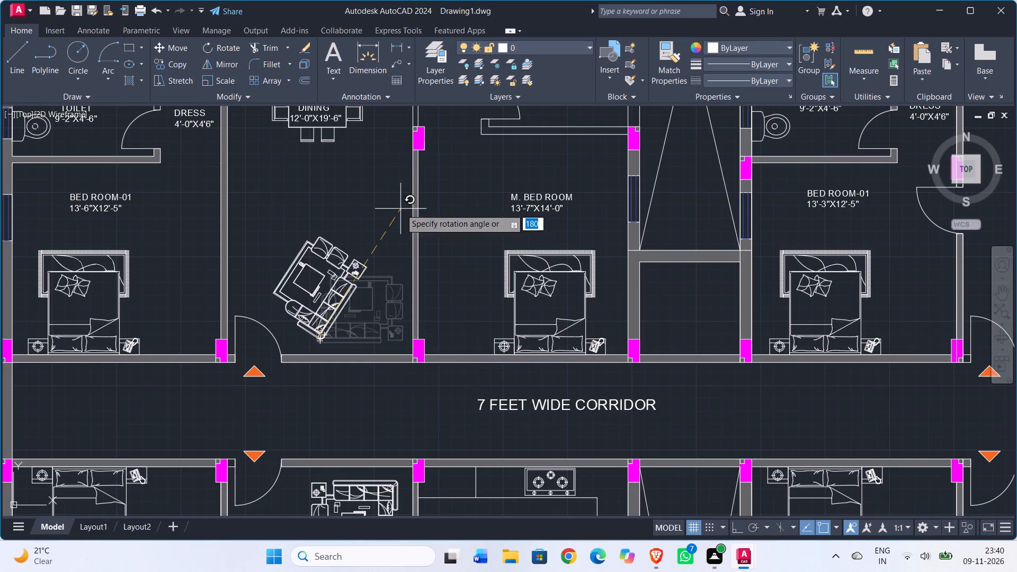
click(315, 157)
click(323, 303)
key(m)
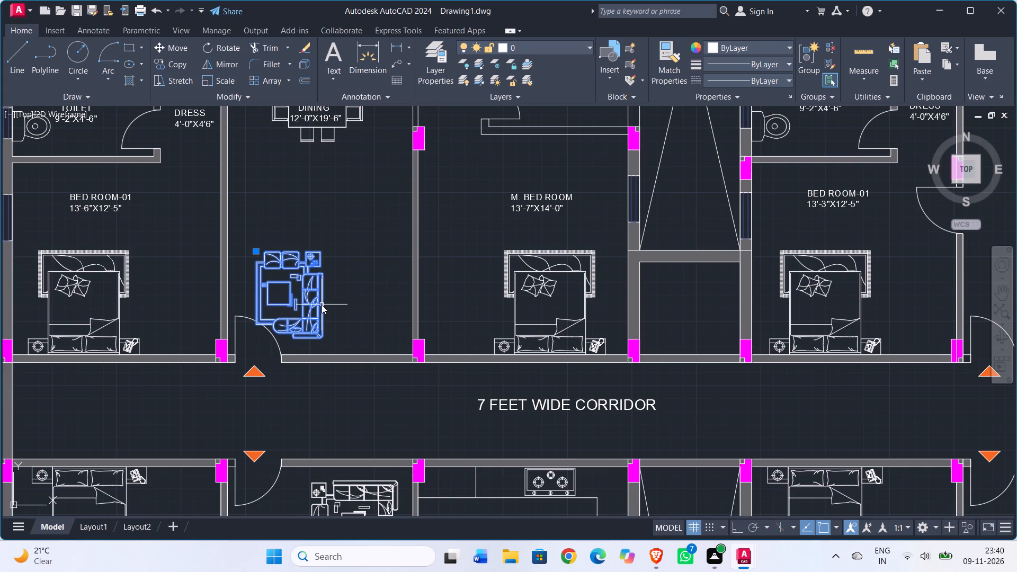
key(Return)
click(322, 306)
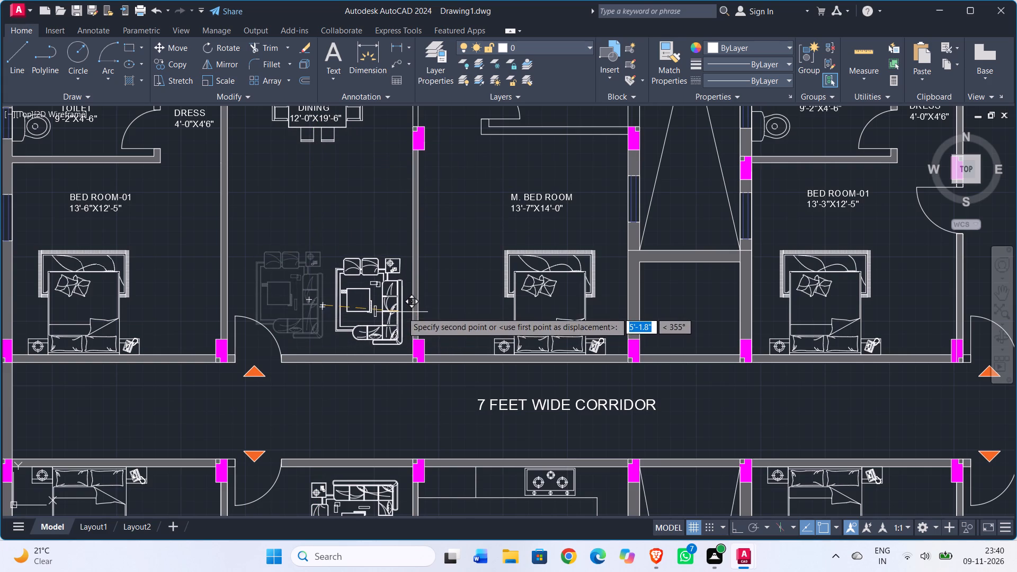
click(402, 312)
Copy the rotated sofa set into the matching space beside the M. Bed Room wall in the upper-right apartment.
click(392, 306)
click(182, 67)
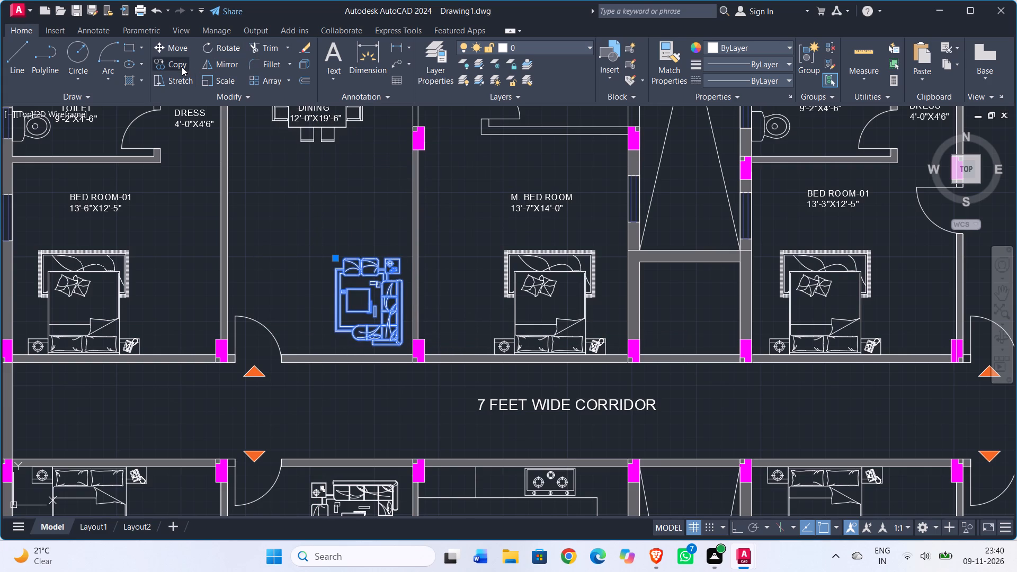
drag(347, 274, 364, 278)
middle_drag(716, 288, 391, 285)
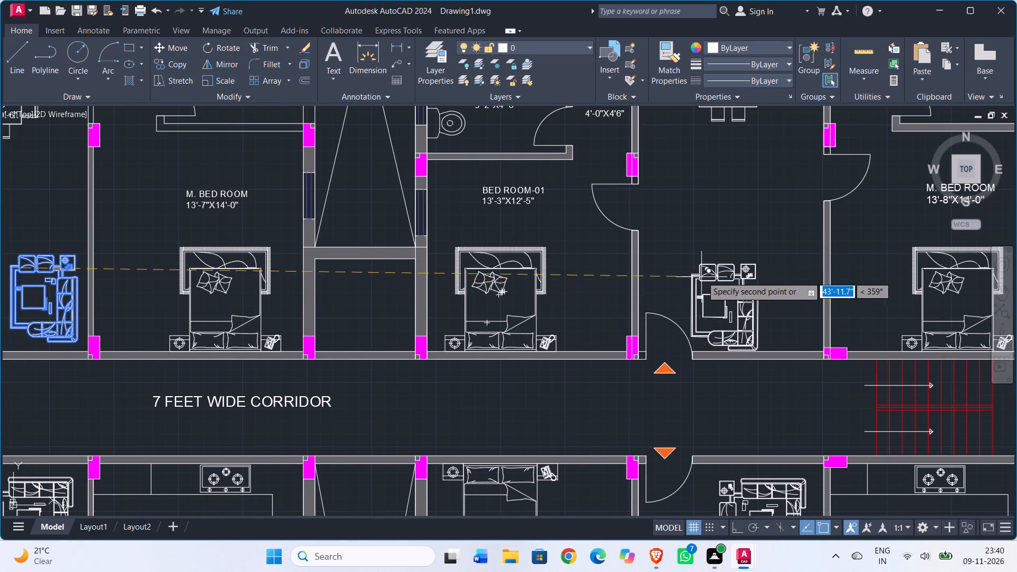
click(748, 261)
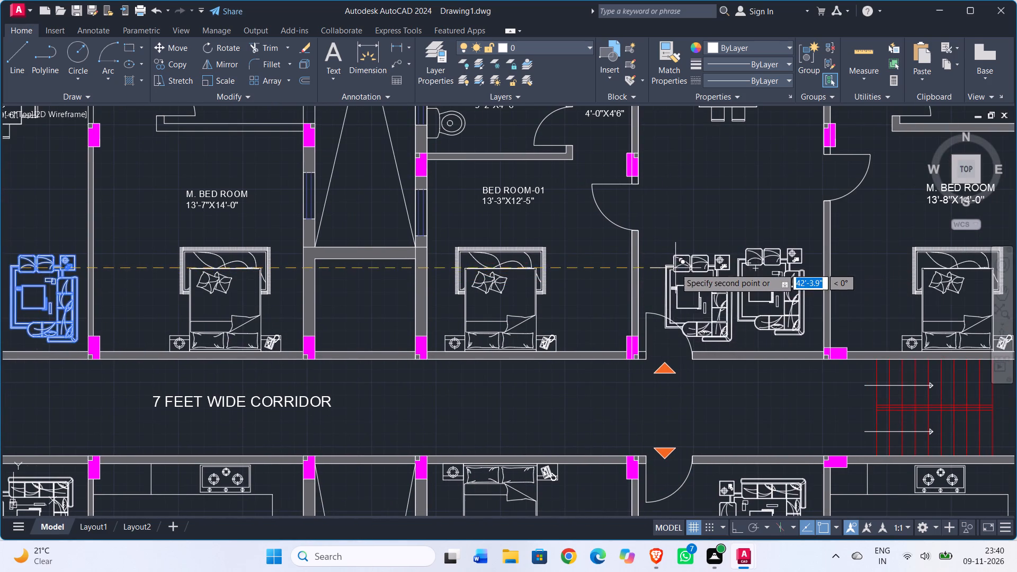
scroll(675, 268, down, 2)
key(Escape)
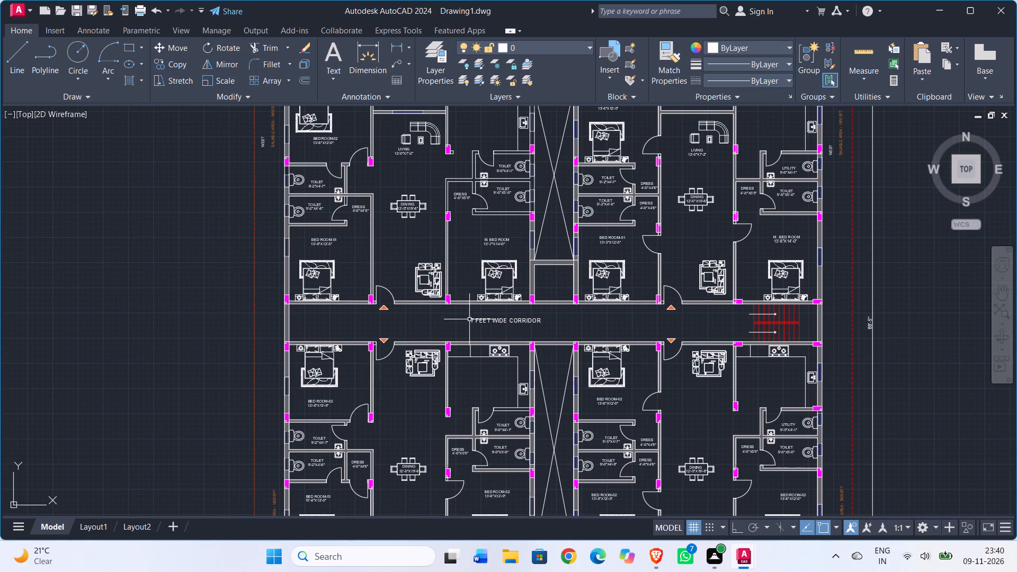
Review the furniture and room labels across all four apartments for anything still missing.
scroll(475, 316, down, 1)
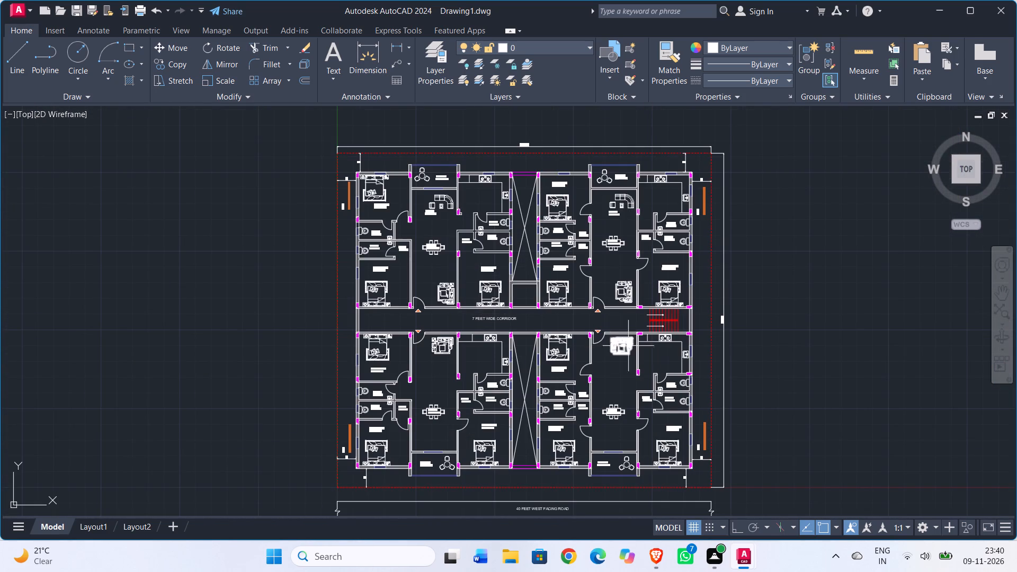
scroll(768, 348, down, 1)
scroll(650, 442, up, 3)
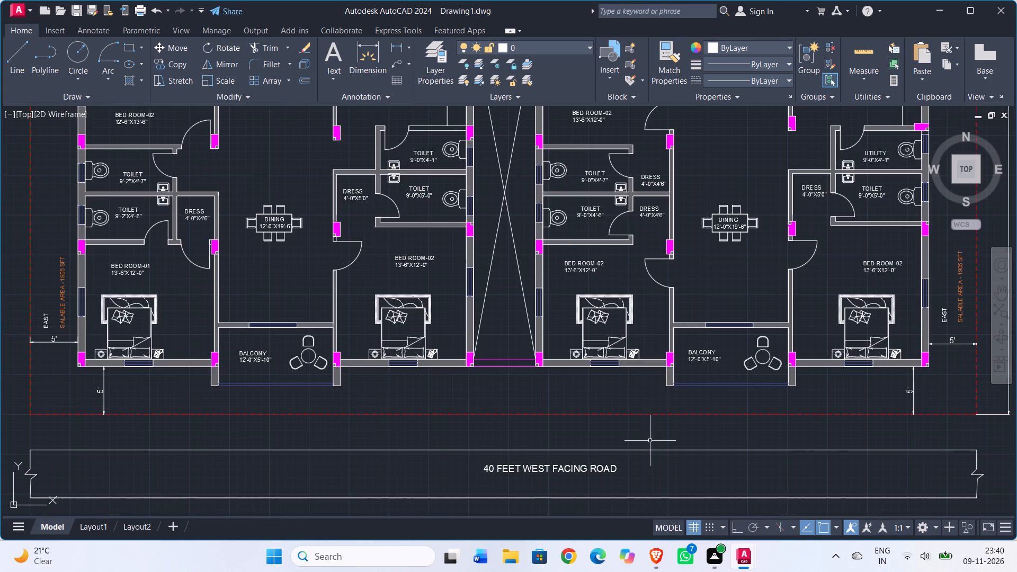
scroll(654, 440, down, 2)
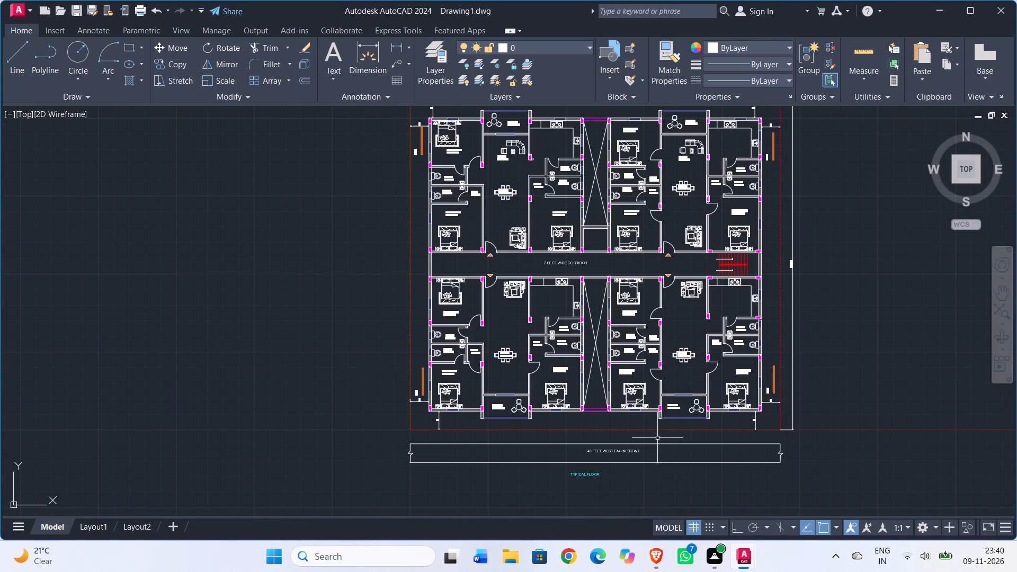
scroll(701, 287, up, 1)
scroll(557, 270, up, 3)
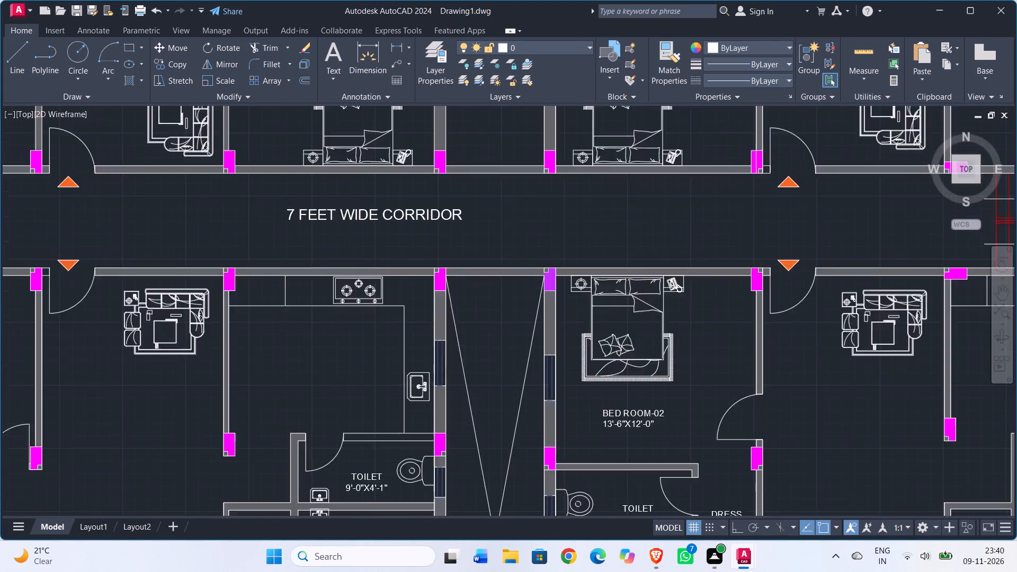
scroll(259, 291, down, 1)
scroll(292, 355, down, 1)
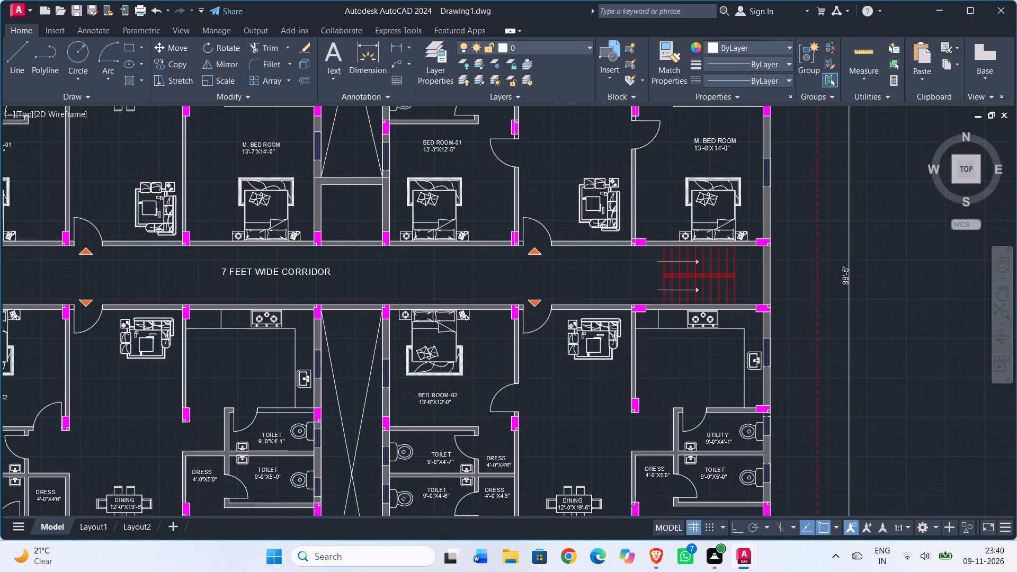
scroll(292, 356, down, 1)
middle_drag(272, 372, 414, 381)
middle_drag(336, 398, 421, 334)
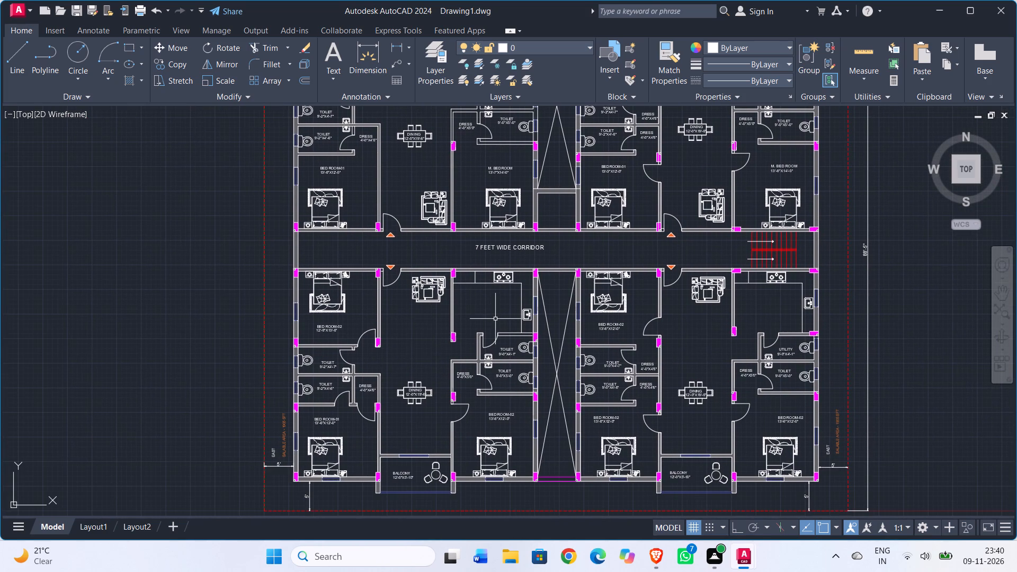
Copy the TOILET 9'-0"X4'-1" label into the lower-left apartment's kitchen.
scroll(502, 363, up, 2)
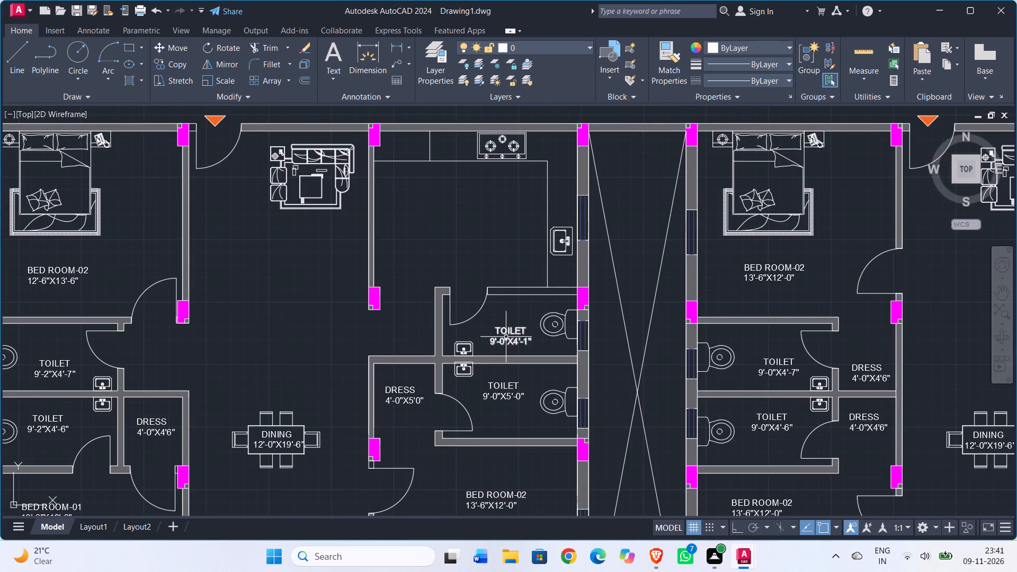
click(506, 336)
click(182, 65)
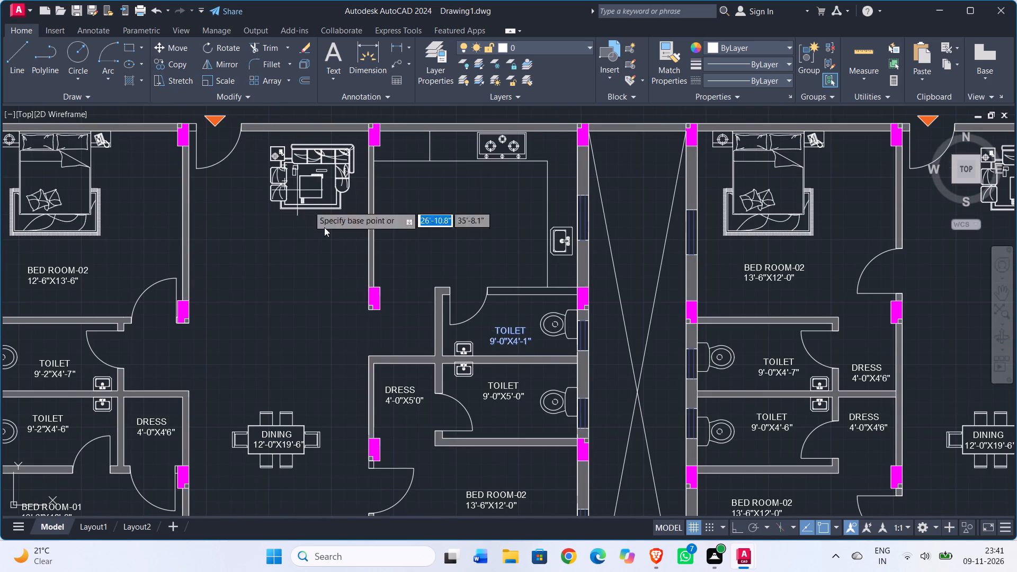
click(514, 326)
drag(442, 198, 443, 203)
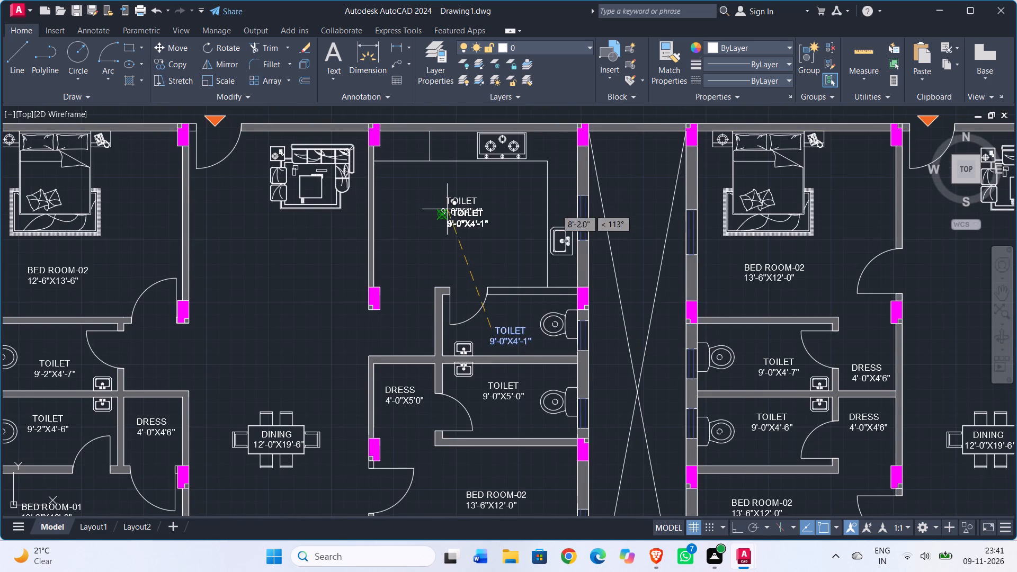
key(Escape)
Change the copied label's room name to KITCHEN, keeping the dimensions on a separate line below it.
double_click(459, 200)
scroll(459, 200, up, 1)
scroll(506, 239, down, 3)
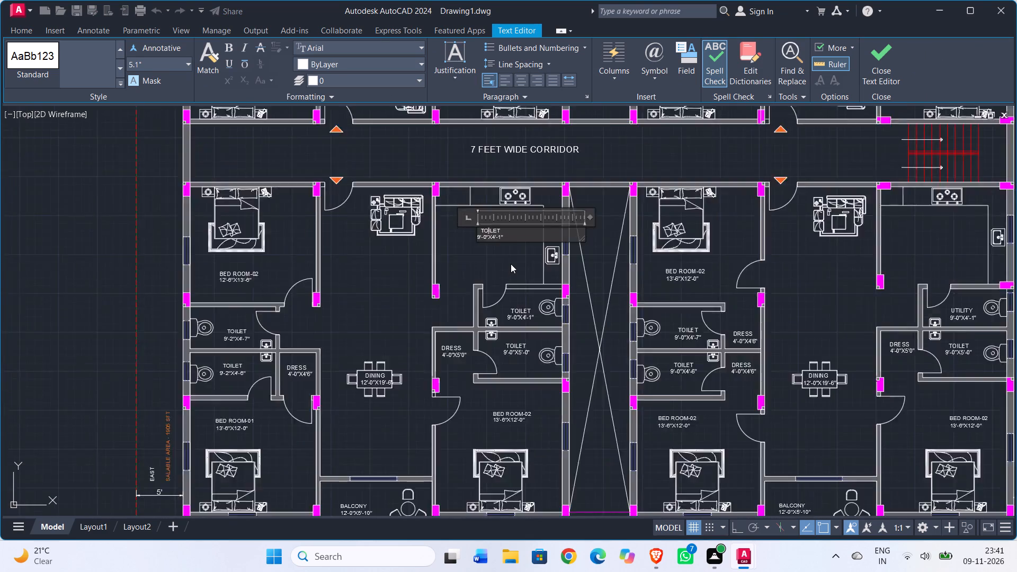
scroll(512, 257, up, 2)
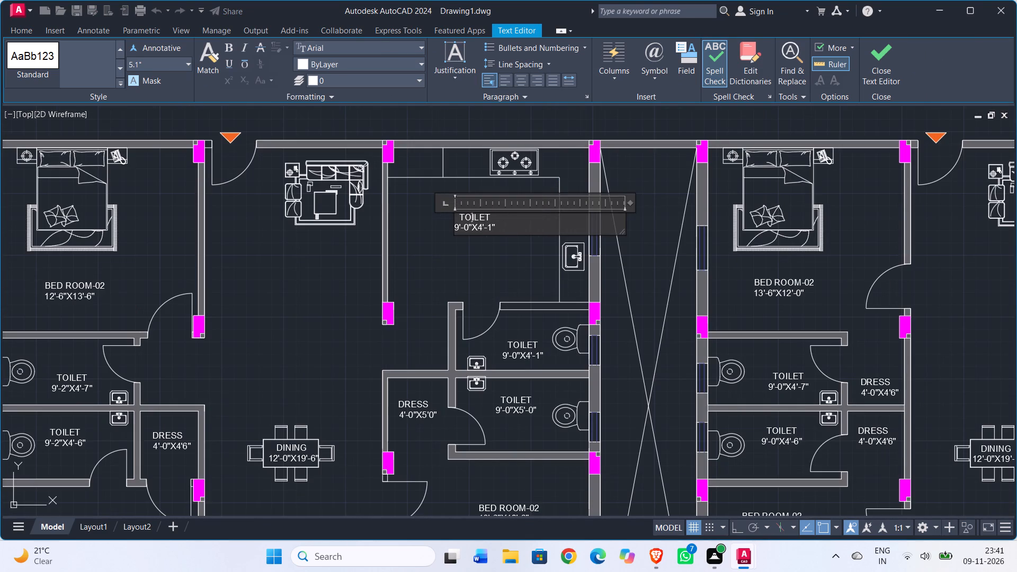
drag(498, 217, 457, 217)
scroll(462, 221, up, 1)
text(KITCHEN)
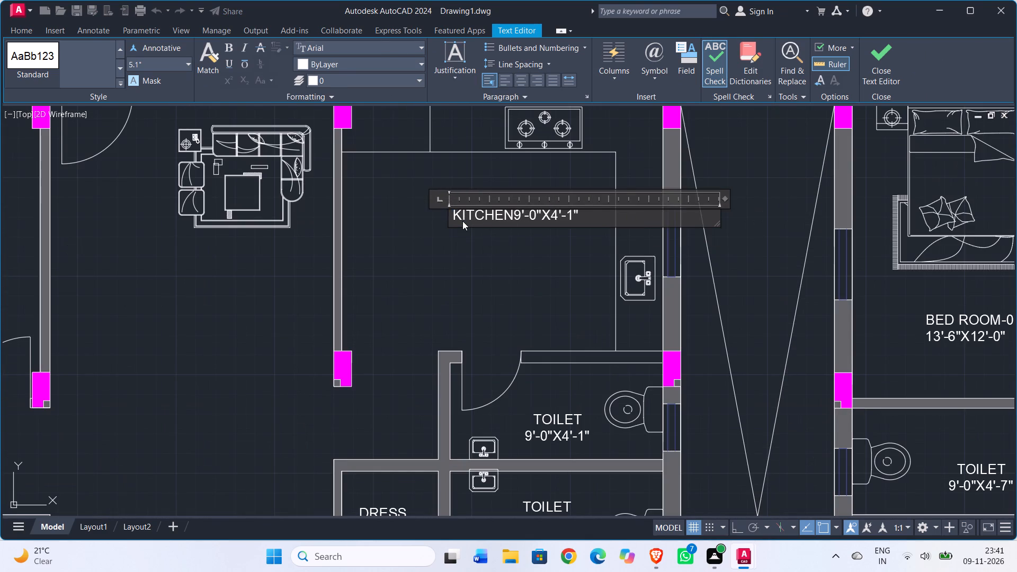
key(Return)
key(space)
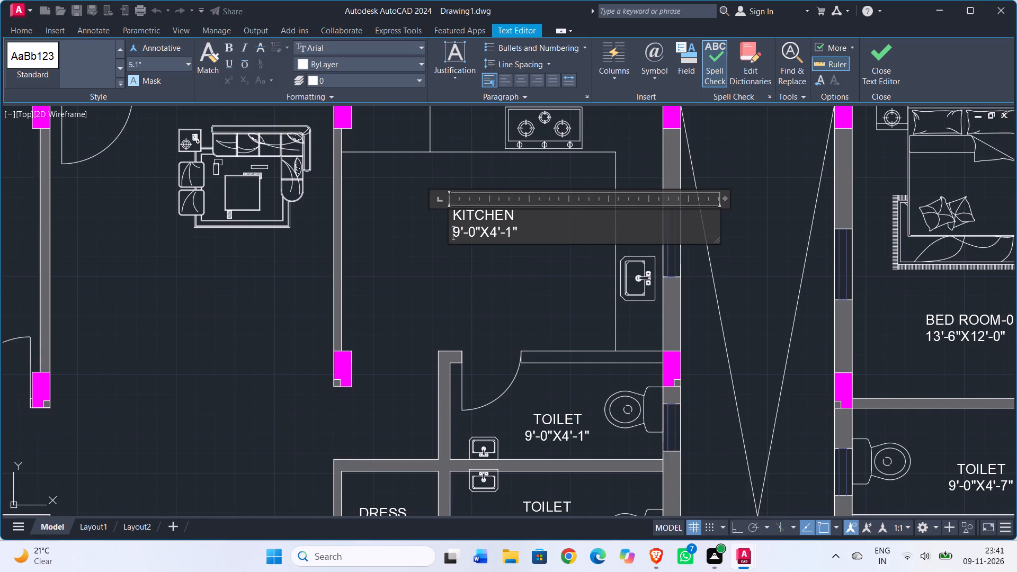
Set the first dimension of the lower-left apartment's KITCHEN label to 13'-5".
click(460, 236)
text(13')
text(5")
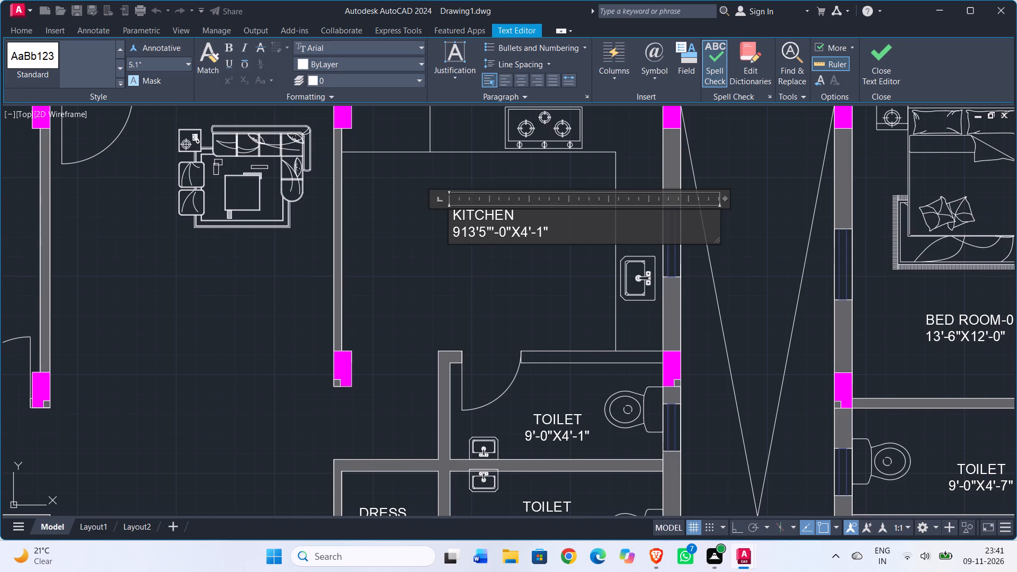
key(BackSpace)
key(BackSpace)
key(BackSpace)
key(BackSpace)
key(BackSpace)
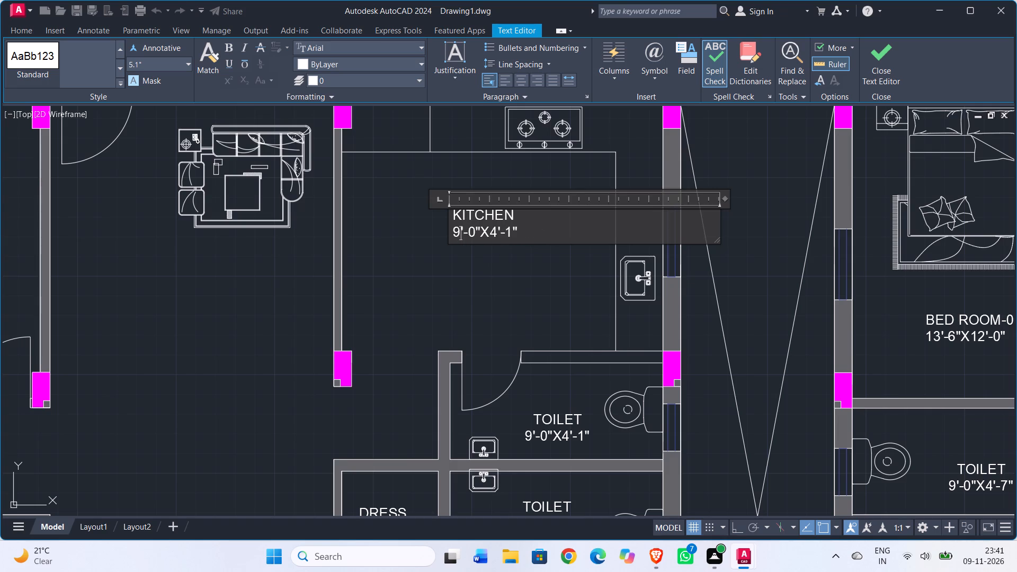
key(BackSpace)
text(13)
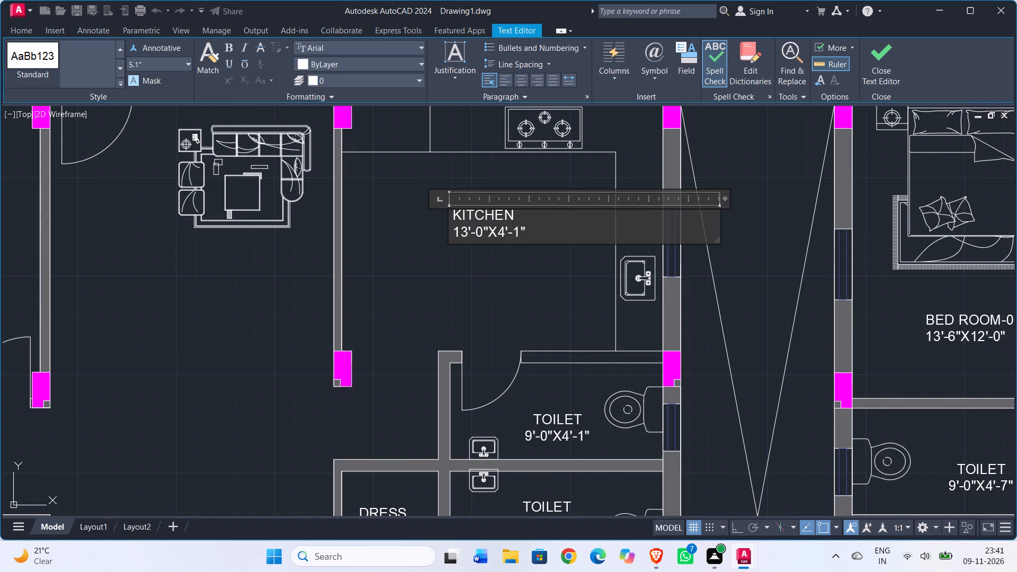
click(483, 231)
key(BackSpace)
key(5)
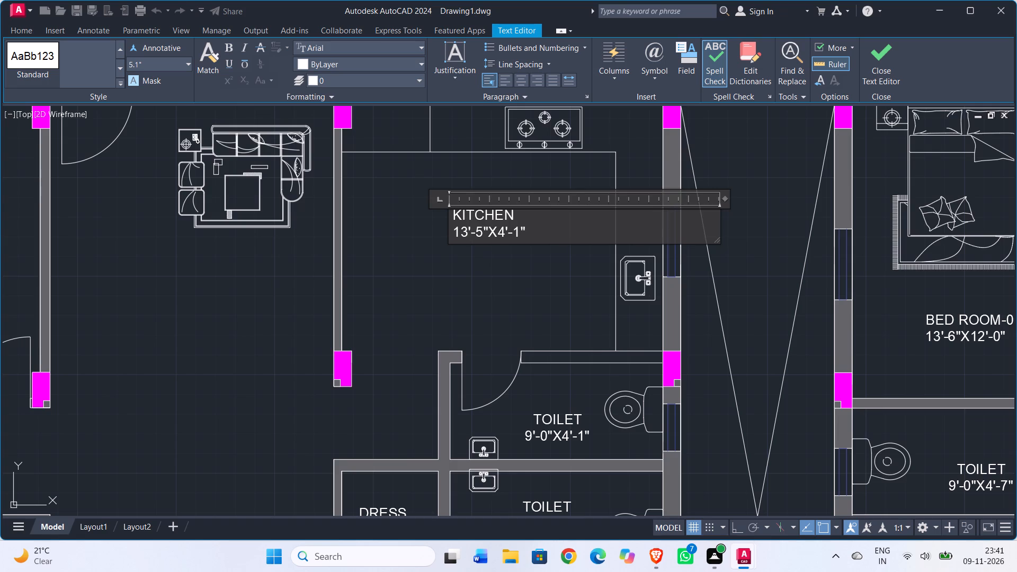
Set the second dimension of the same KITCHEN label to 10'-5" and finish editing the text.
click(505, 231)
key(1)
key(BackSpace)
key(BackSpace)
text(10)
click(527, 236)
key(BackSpace)
key(5)
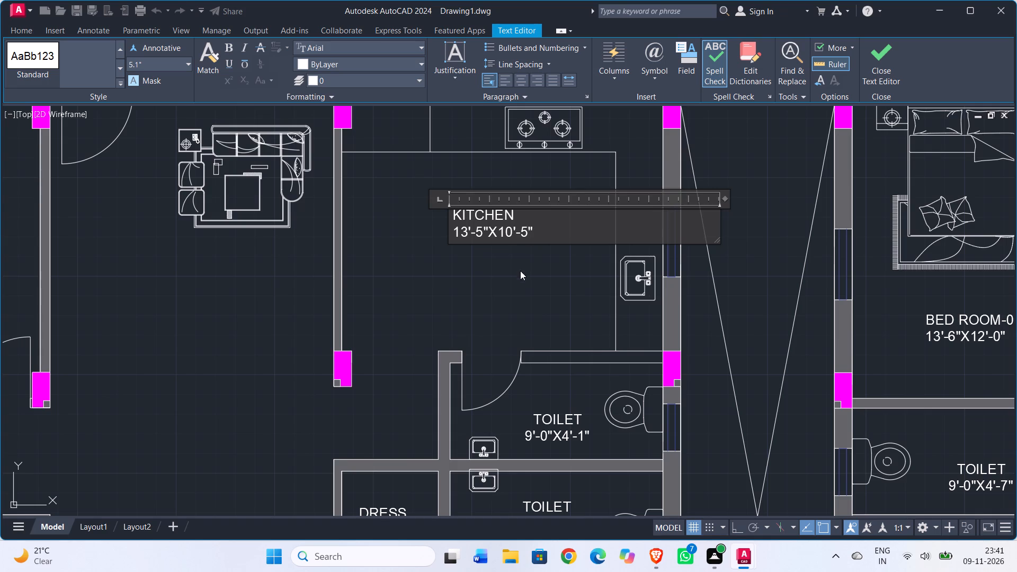
click(520, 271)
Copy the KITCHEN 13'-5"X10'-5" label into the kitchens of the lower-right, upper-right and upper-left apartments.
click(478, 212)
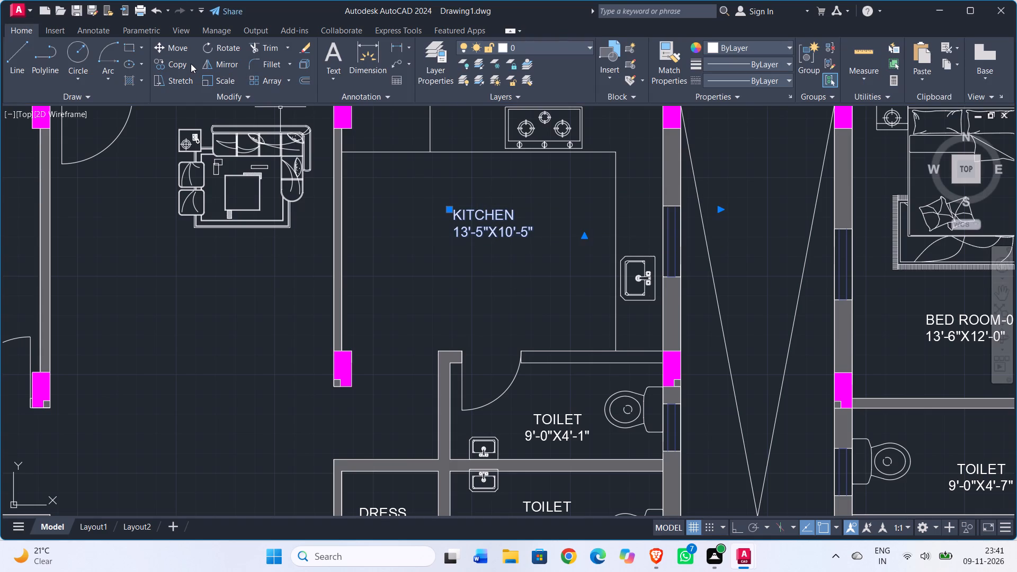
click(190, 63)
click(181, 65)
click(464, 224)
scroll(467, 230, down, 2)
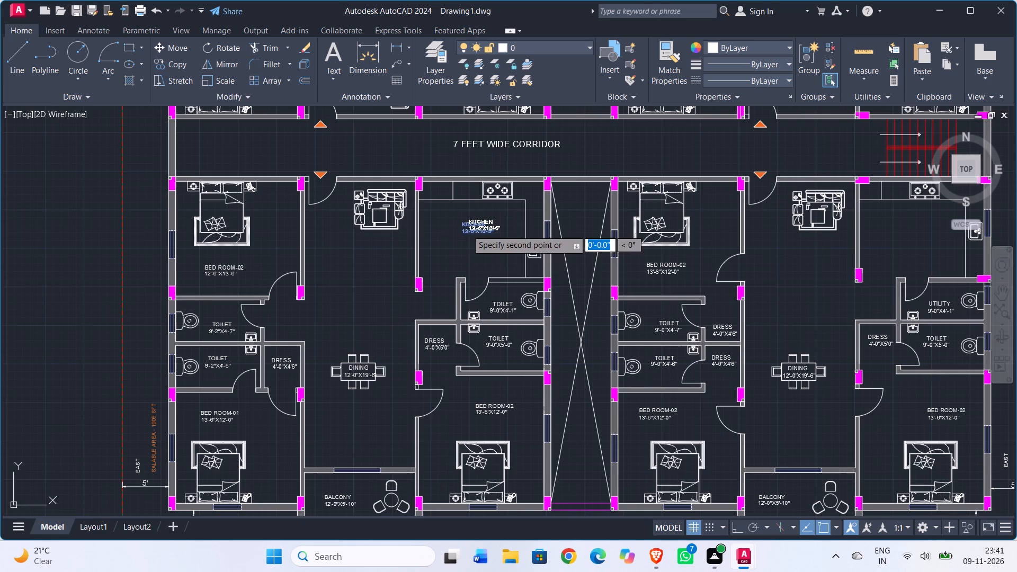
middle_drag(850, 256, 532, 247)
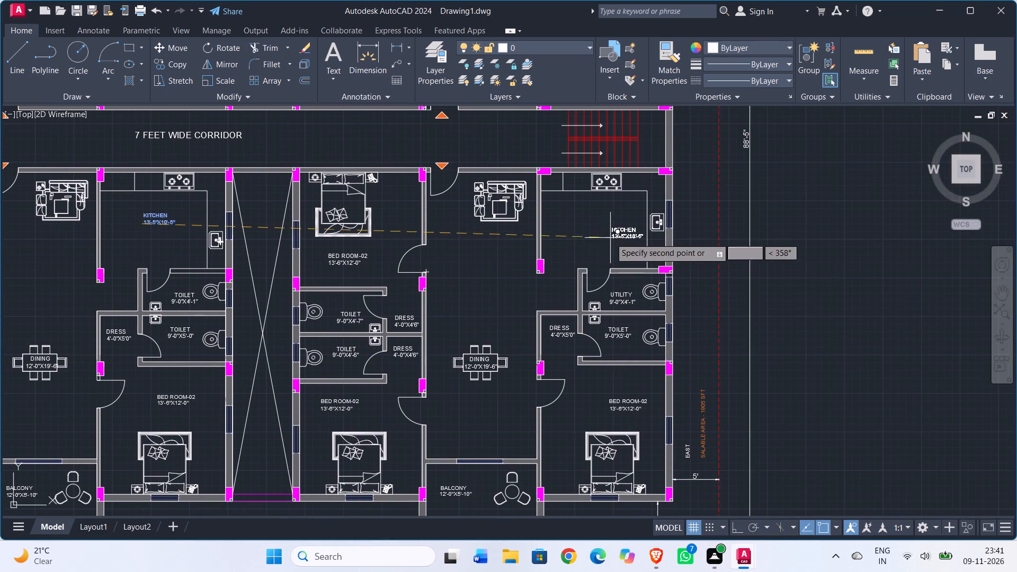
click(577, 232)
scroll(519, 218, down, 1)
middle_drag(519, 218, 531, 427)
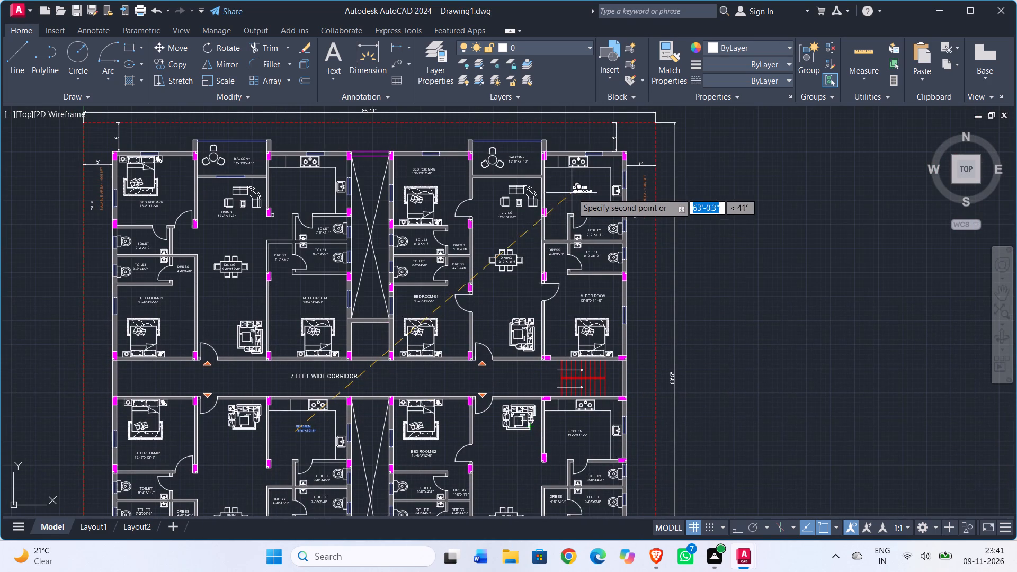
click(568, 191)
click(296, 190)
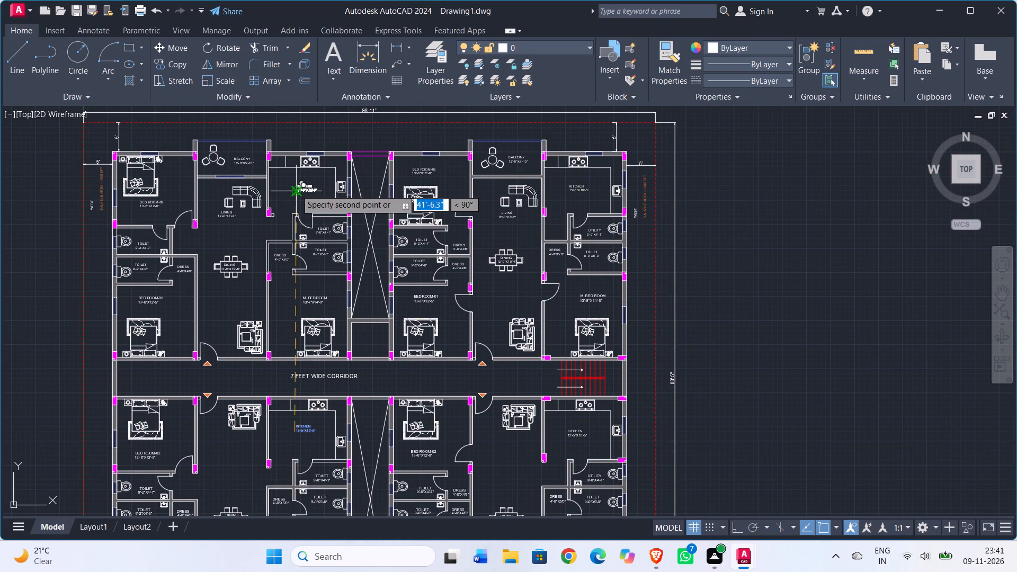
key(Escape)
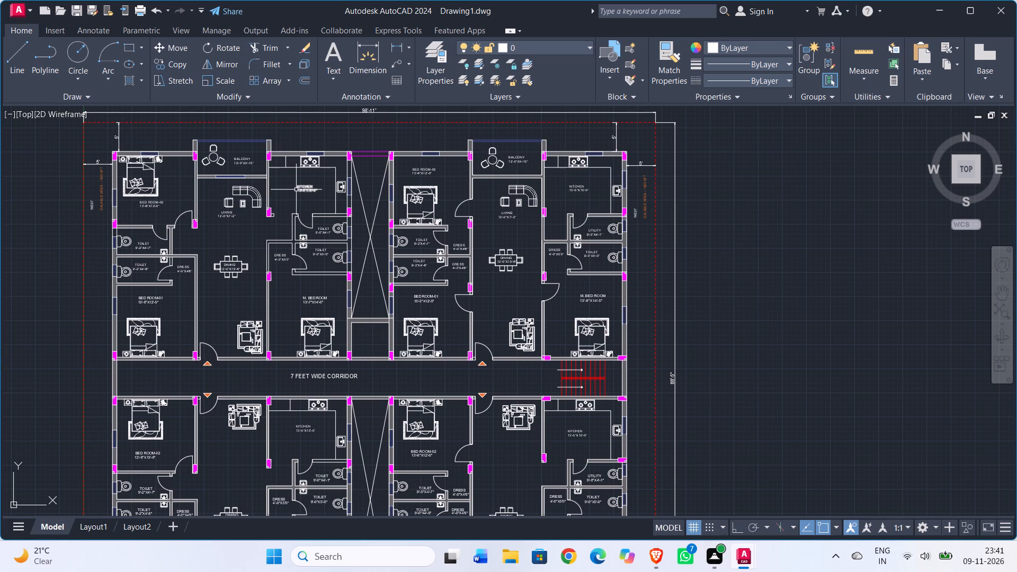
Change the upper-left apartment's KITCHEN label dimensions to 13'-5"X10'-0".
scroll(309, 182, up, 5)
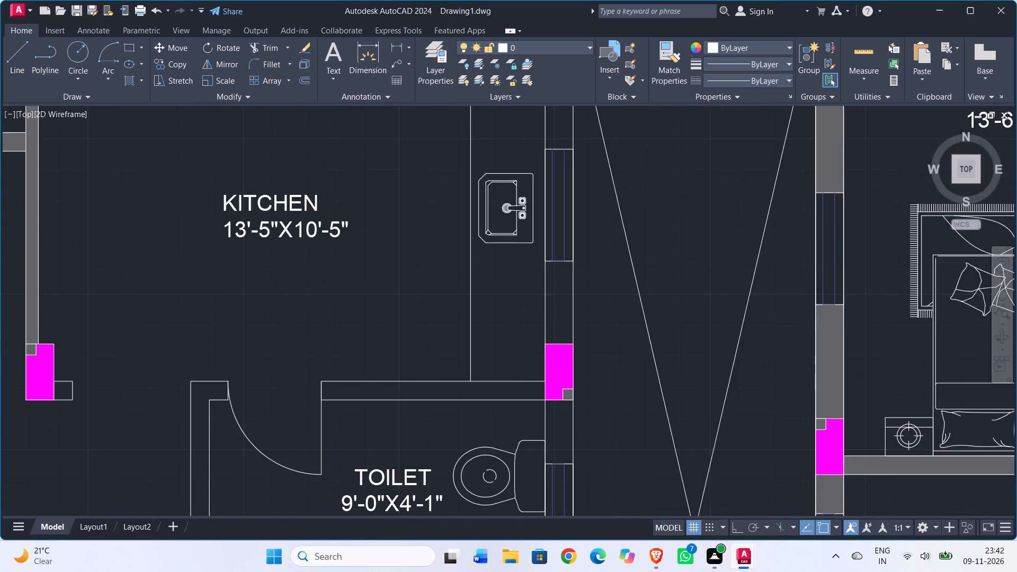
double_click(308, 214)
scroll(308, 214, up, 1)
click(378, 272)
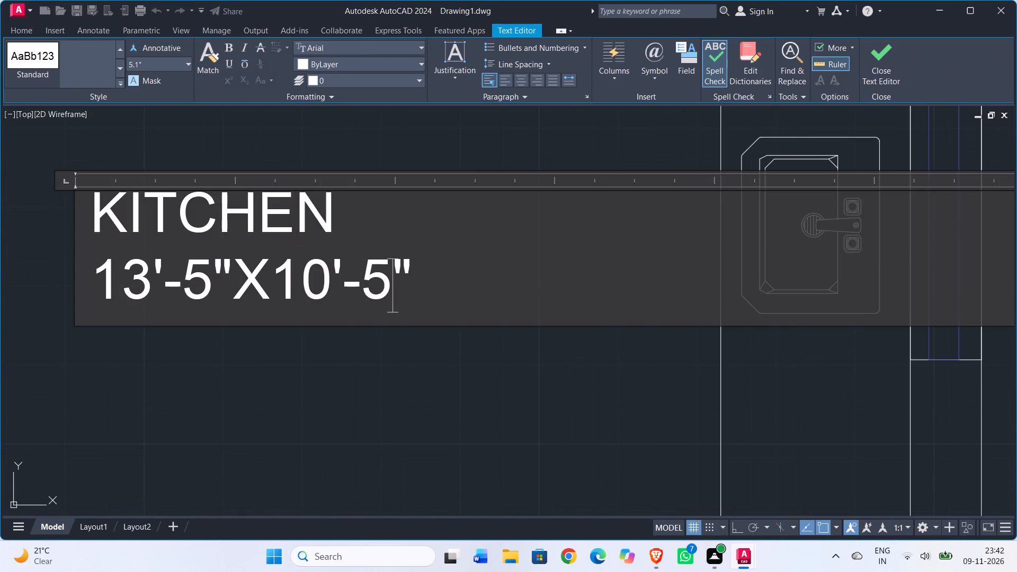
key(BackSpace)
key(0)
scroll(429, 363, down, 3)
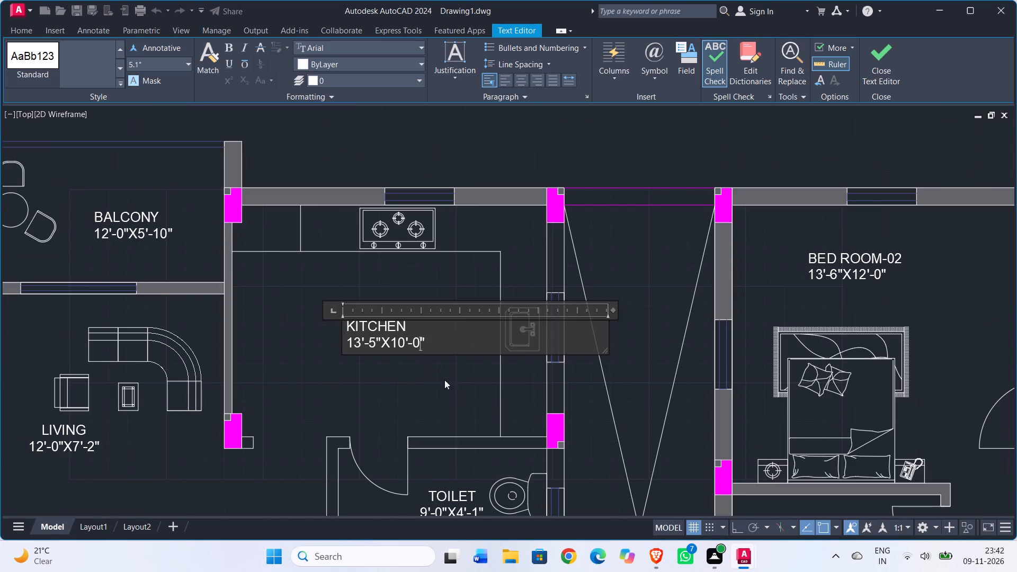
click(670, 292)
Change the upper-right apartment's KITCHEN label dimensions to 13'-5"X10'-0".
scroll(745, 296, down, 4)
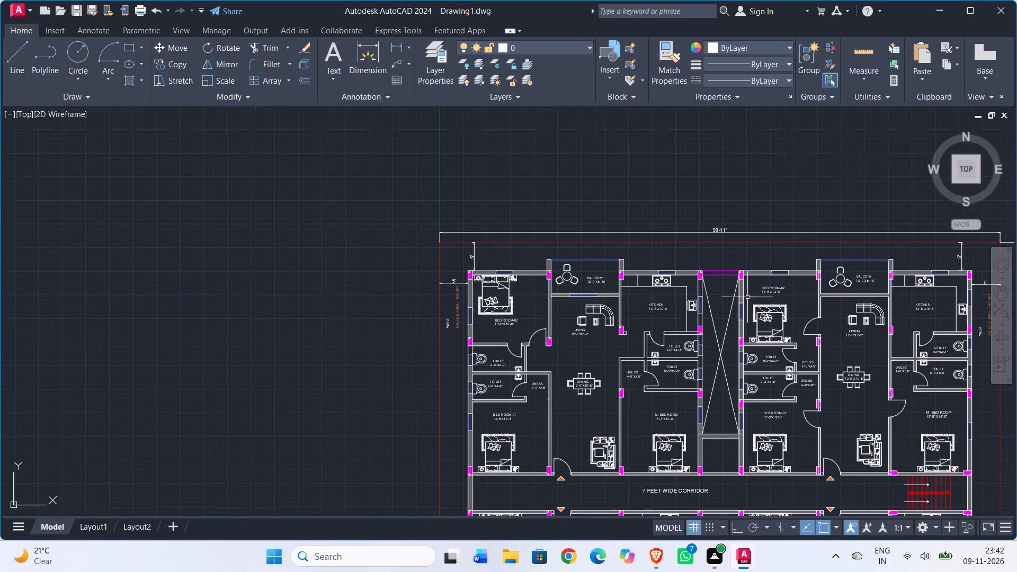
middle_drag(804, 304, 263, 291)
scroll(365, 309, up, 3)
double_click(374, 254)
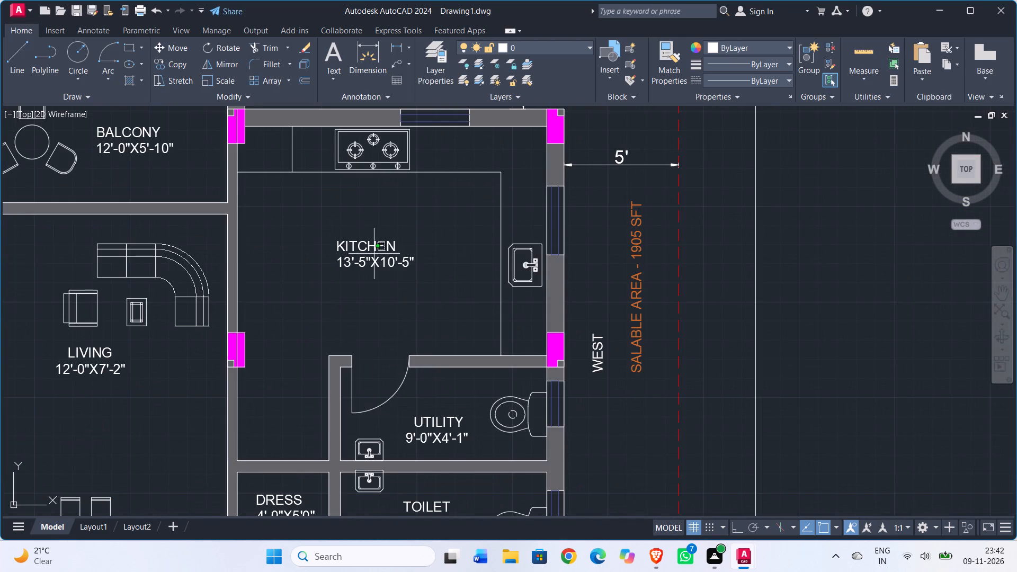
double_click(374, 246)
scroll(374, 246, up, 1)
double_click(374, 246)
scroll(374, 246, up, 2)
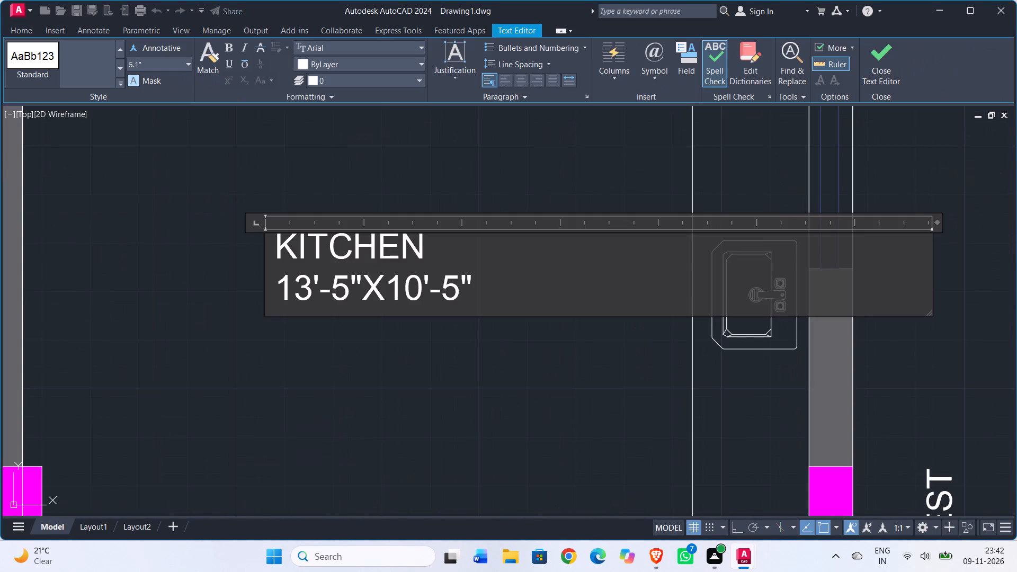
click(454, 287)
key(BackSpace)
key(0)
click(445, 320)
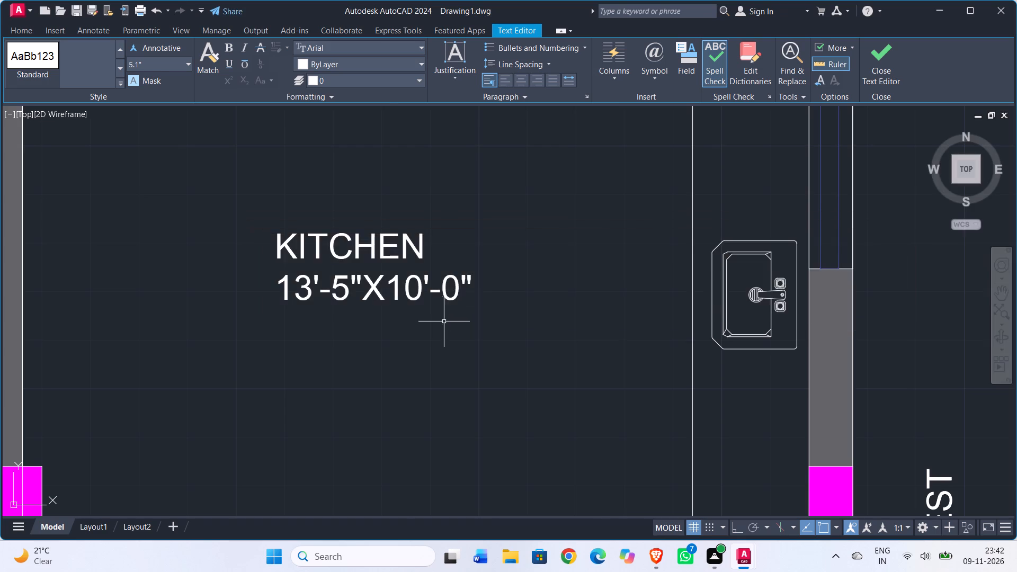
Copy the upper-right KITCHEN label into the small enclosed space between M. Bed Room and Bed Room-01, beside the corridor.
scroll(442, 322, down, 1)
click(377, 277)
click(174, 59)
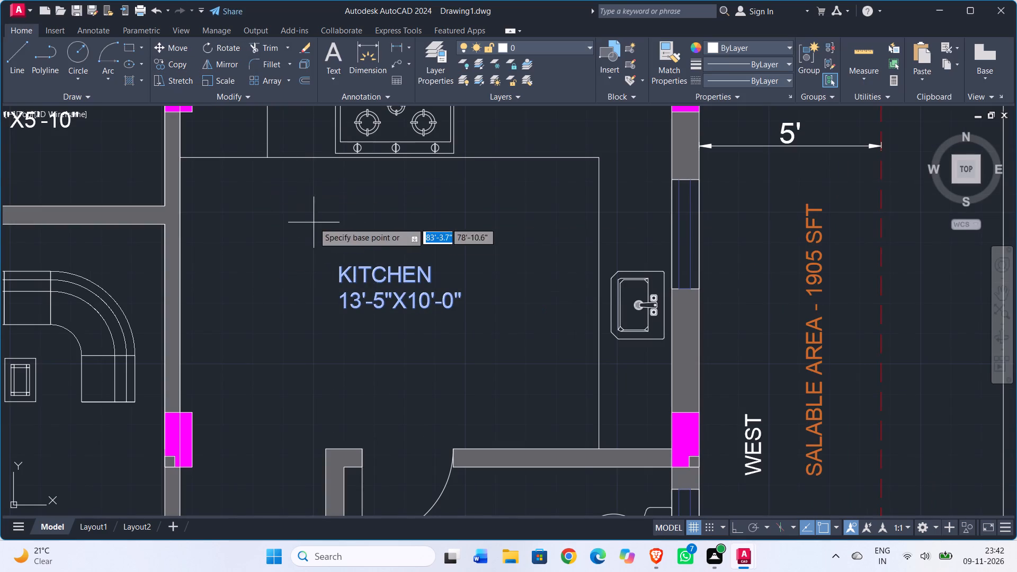
click(341, 280)
scroll(256, 300, down, 4)
middle_drag(274, 289, 441, 194)
scroll(205, 360, up, 3)
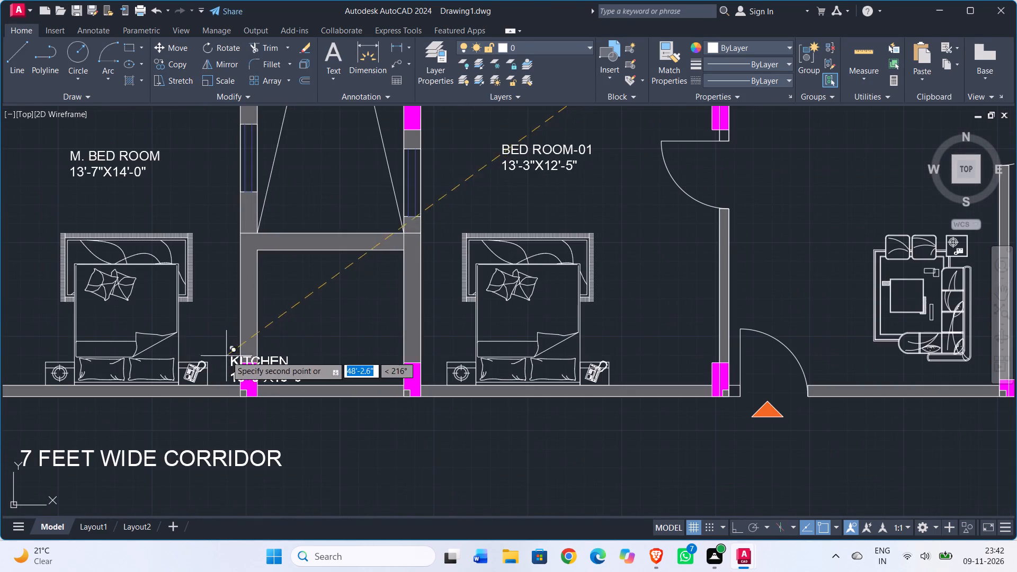
click(286, 301)
key(Escape)
Change the copied label's room name to LIFT, keeping the dimensions line below it.
double_click(303, 307)
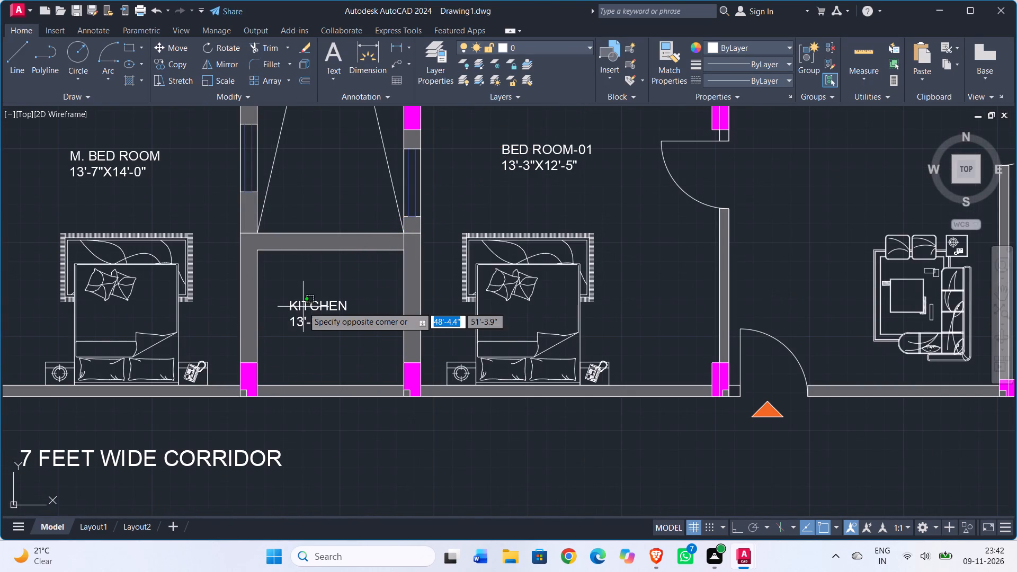
scroll(303, 307, up, 2)
double_click(316, 308)
triple_click(321, 309)
click(321, 309)
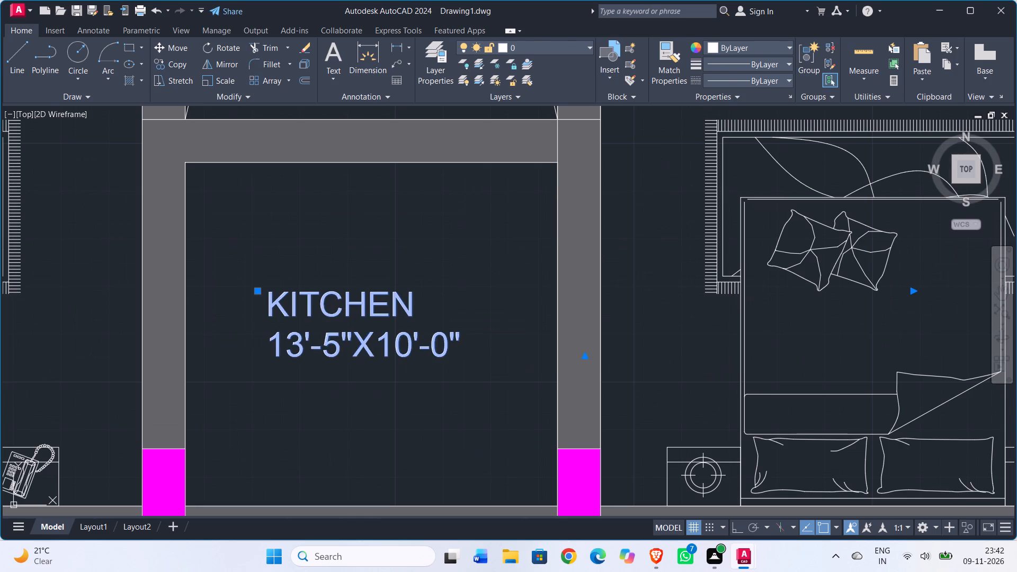
drag(417, 302, 248, 301)
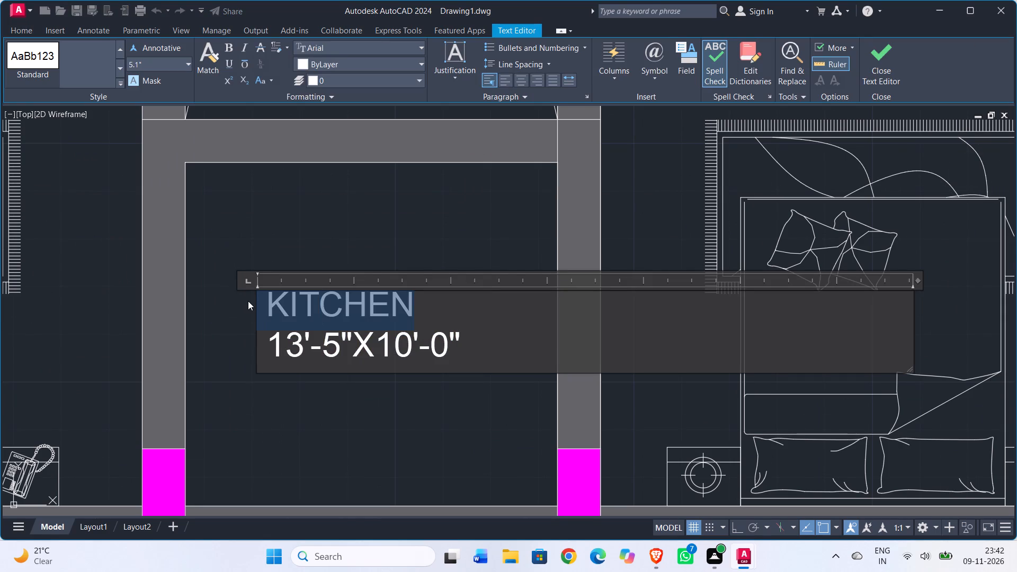
text(LIFYT)
key(BackSpace)
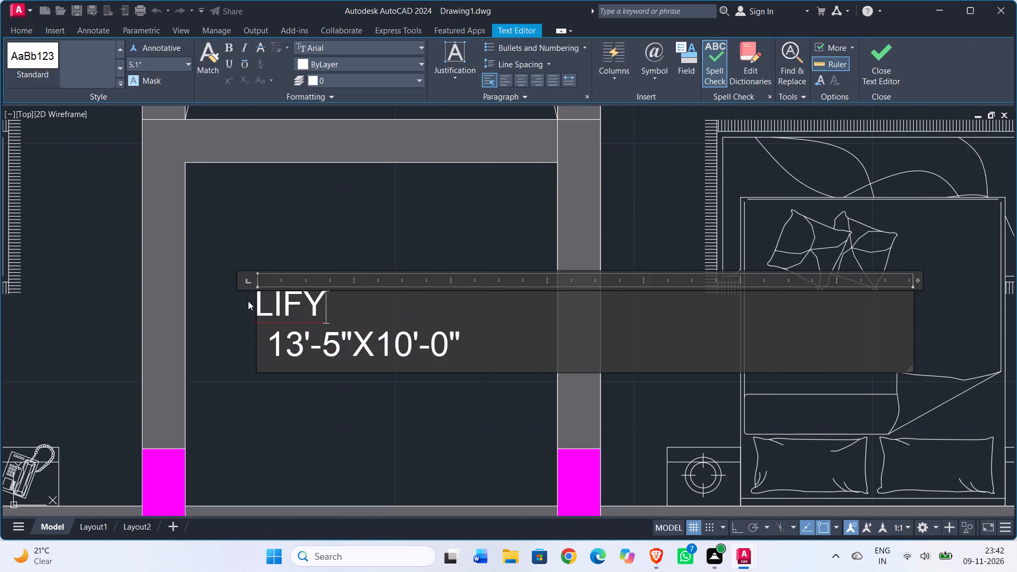
key(BackSpace)
key(t)
Indent the word LIFT with seven leading spaces so it sits centred above its dimensions.
key(Left)
key(Left)
key(Left)
key(Left)
key(space)
key(space)
key(space)
key(space)
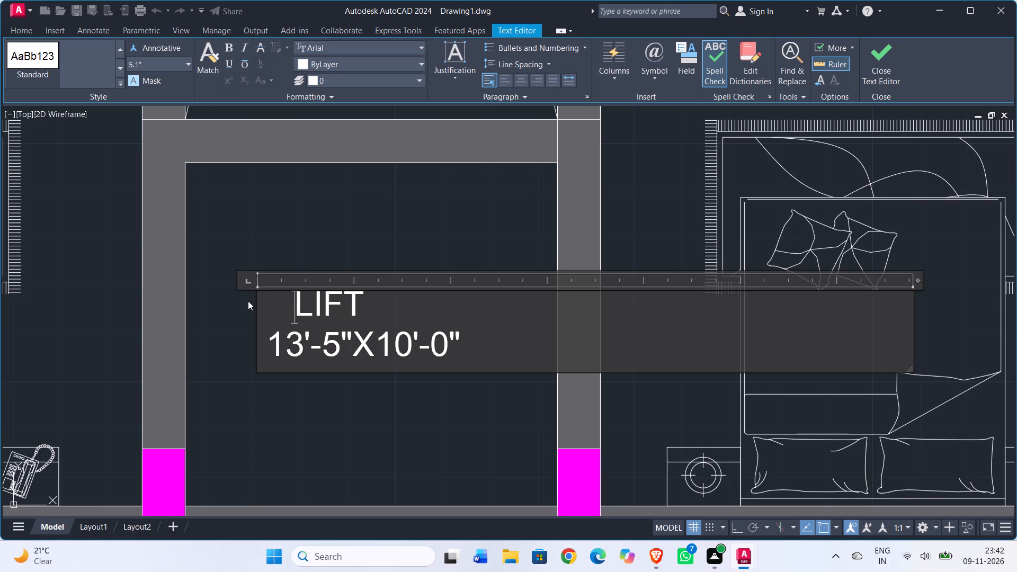
key(space)
key(space)
key(space)
Set the LIFT label's first dimension to 6'-6".
click(298, 347)
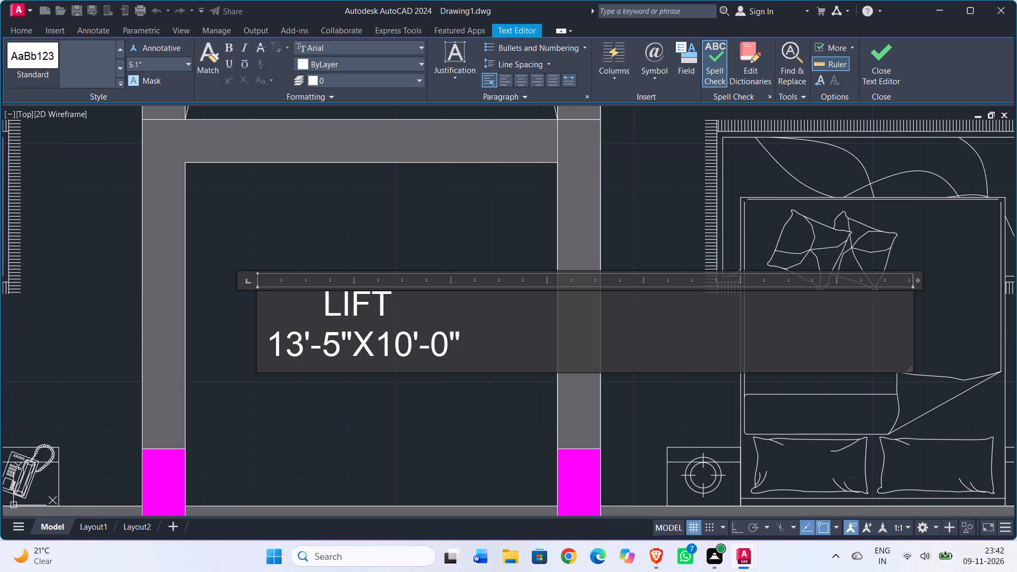
key(BackSpace)
key(BackSpace)
key(6)
click(324, 351)
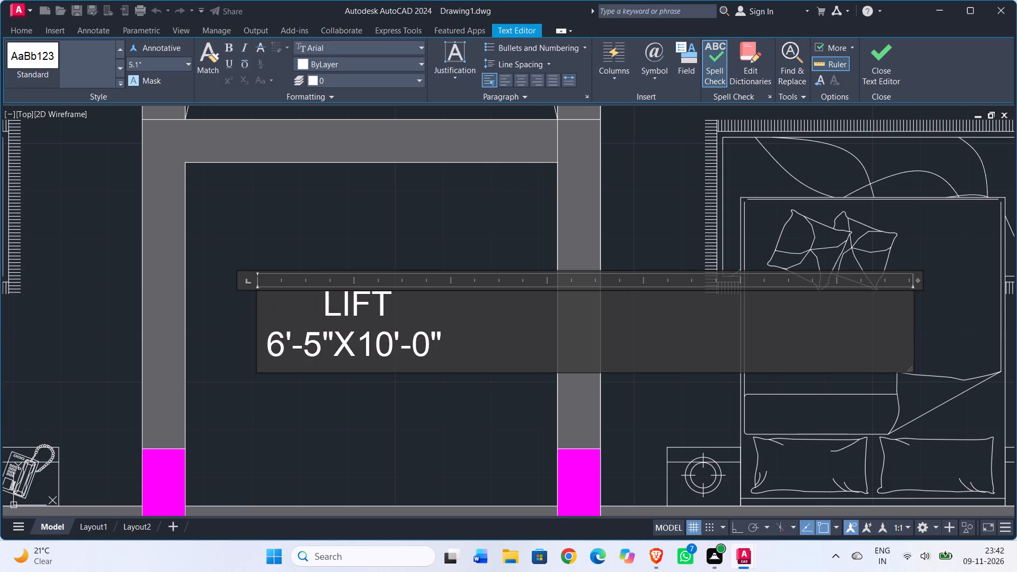
key(BackSpace)
key(6)
Set the LIFT label's second dimension to 6'-0" and finish editing the text.
click(395, 354)
key(BackSpace)
key(BackSpace)
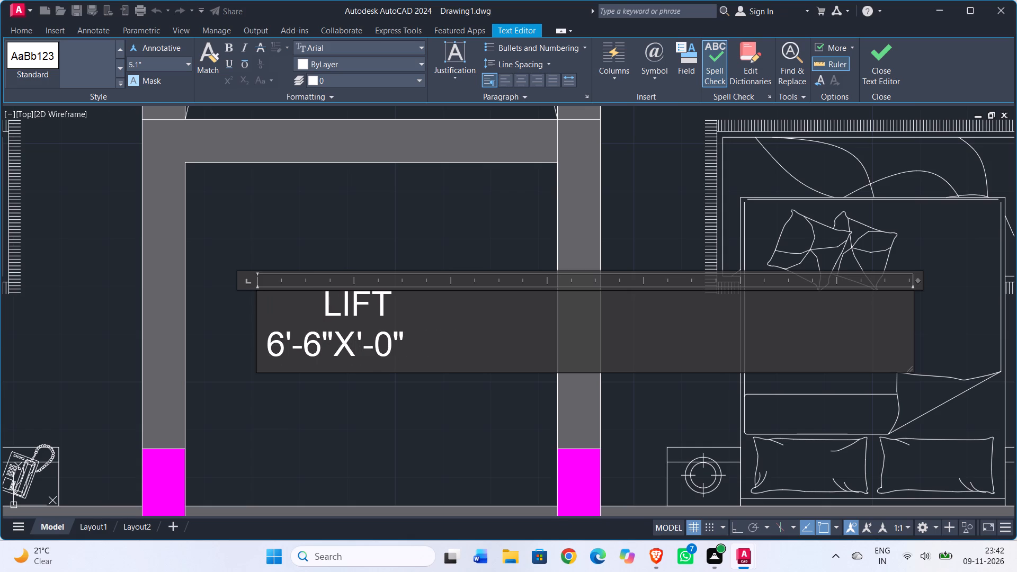
key(6)
click(418, 406)
scroll(405, 403, down, 2)
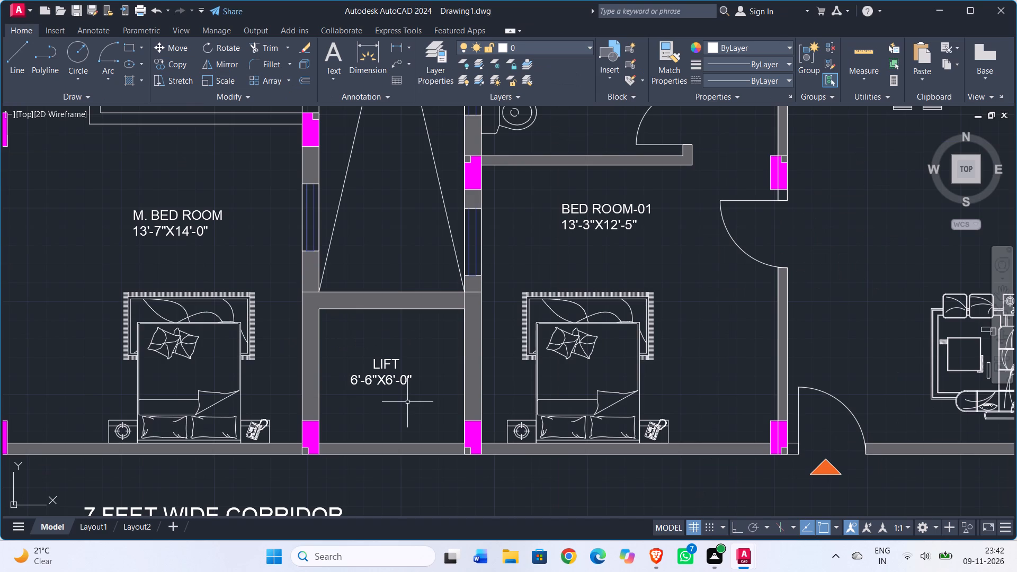
Delete the toilet fixture from the UTILITY room of the upper-right apartment.
scroll(545, 417, down, 3)
middle_drag(625, 386, 546, 381)
scroll(656, 325, up, 2)
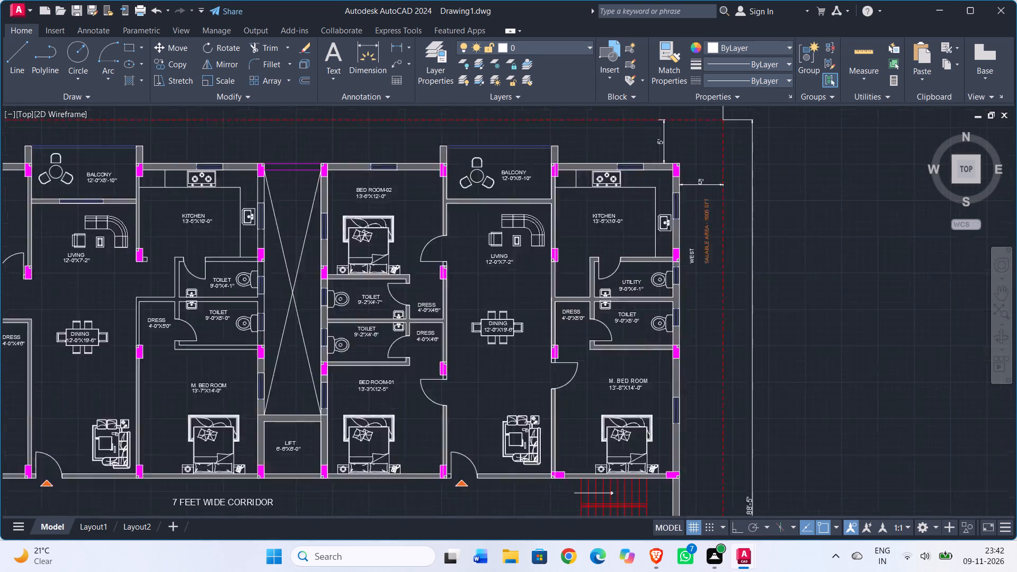
click(666, 245)
key(Delete)
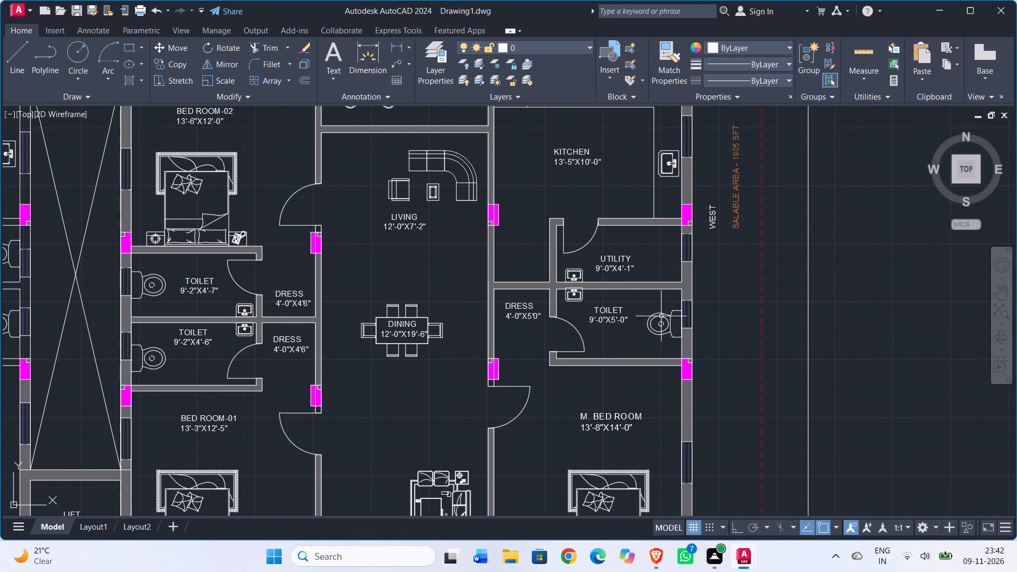
Delete the toilet fixture from the matching utility space beside the kitchen in the lower-right apartment.
scroll(654, 369, down, 2)
middle_drag(654, 379, 654, 231)
scroll(654, 372, up, 1)
scroll(640, 414, up, 1)
middle_drag(641, 382, 660, 162)
click(668, 362)
key(Delete)
Start saving the drawing and choose the Documents folder as its location.
scroll(667, 425, down, 2)
scroll(727, 371, down, 1)
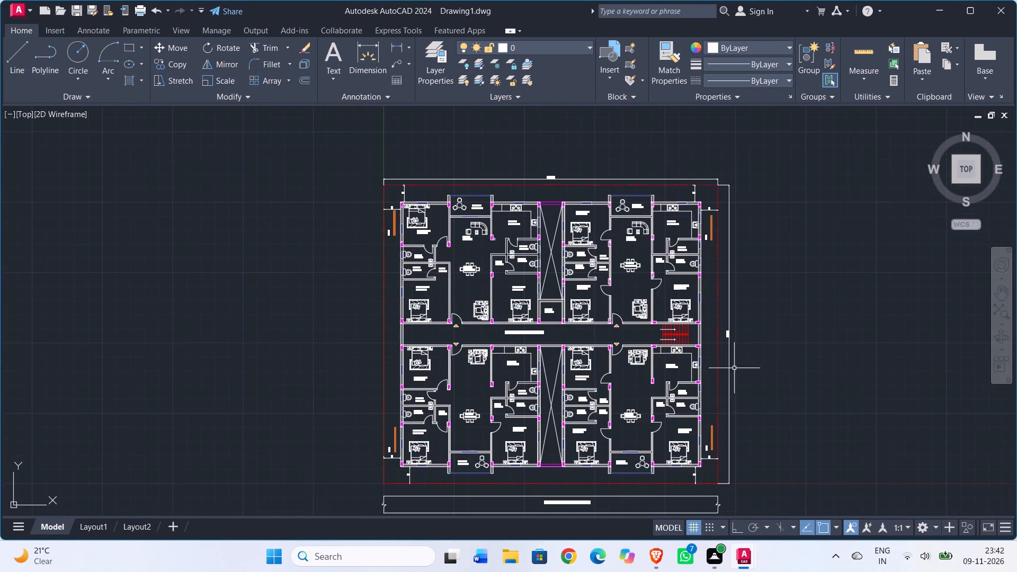
middle_drag(758, 365, 689, 318)
key(ctrl+s)
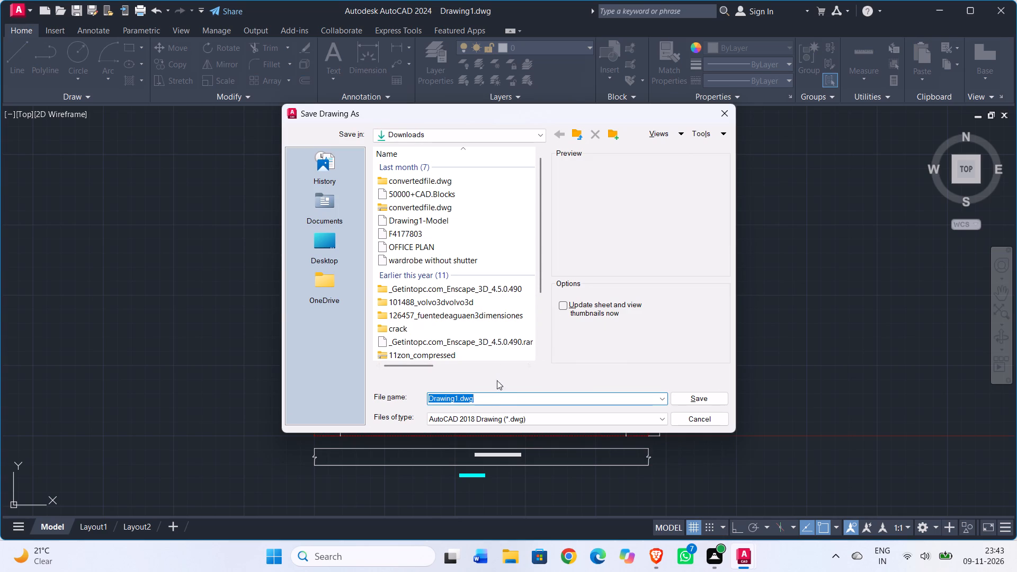
click(511, 137)
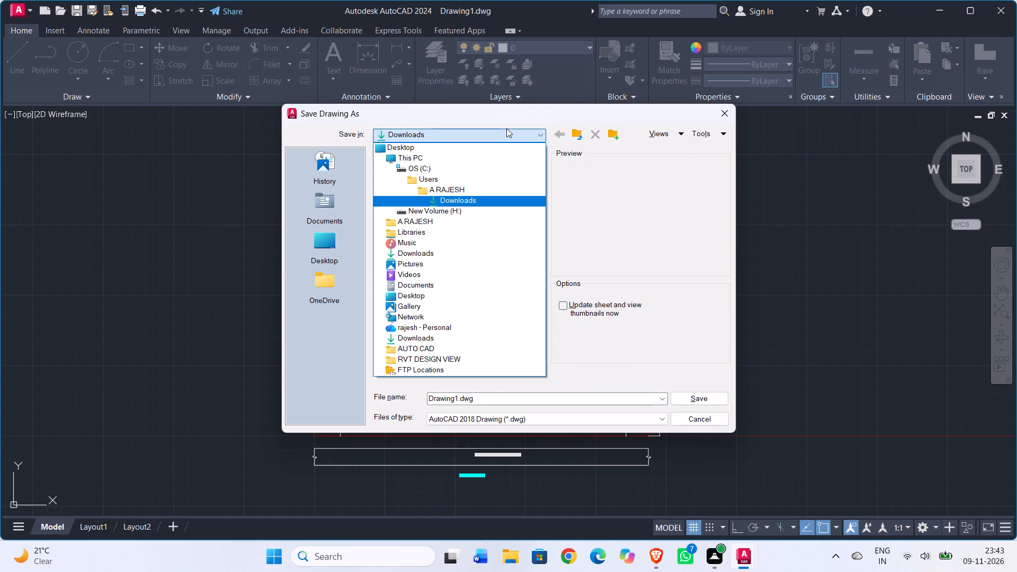
click(451, 287)
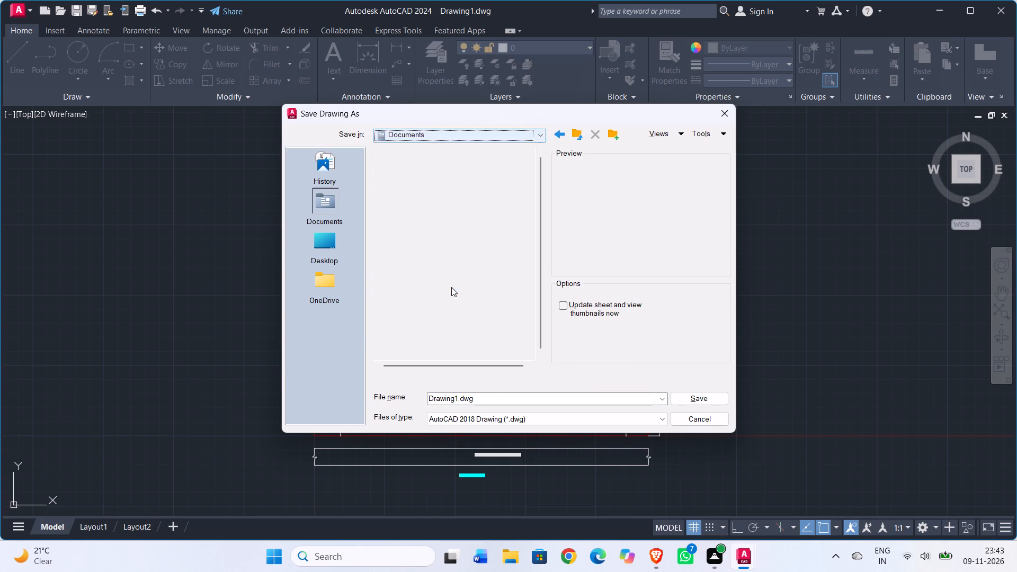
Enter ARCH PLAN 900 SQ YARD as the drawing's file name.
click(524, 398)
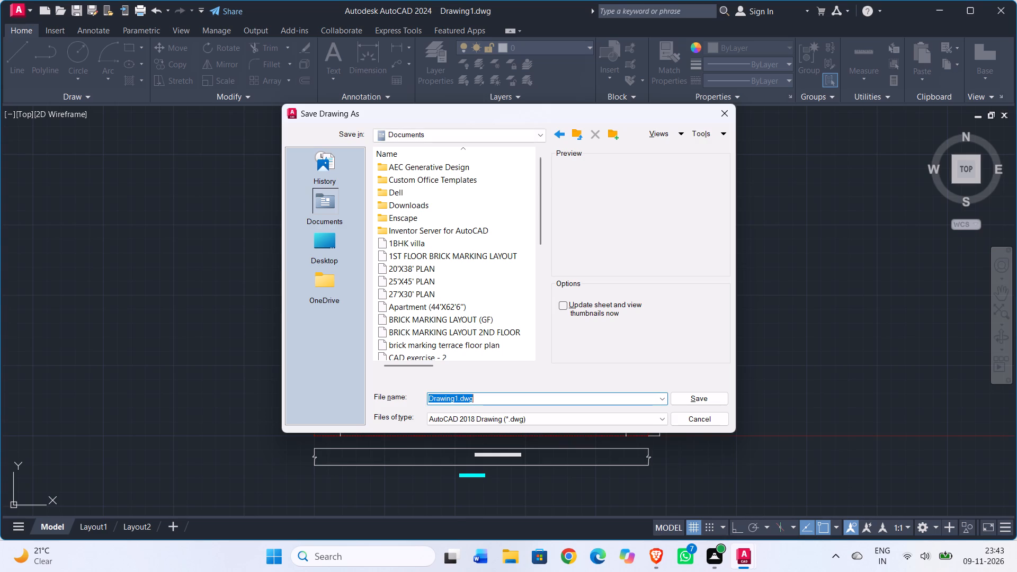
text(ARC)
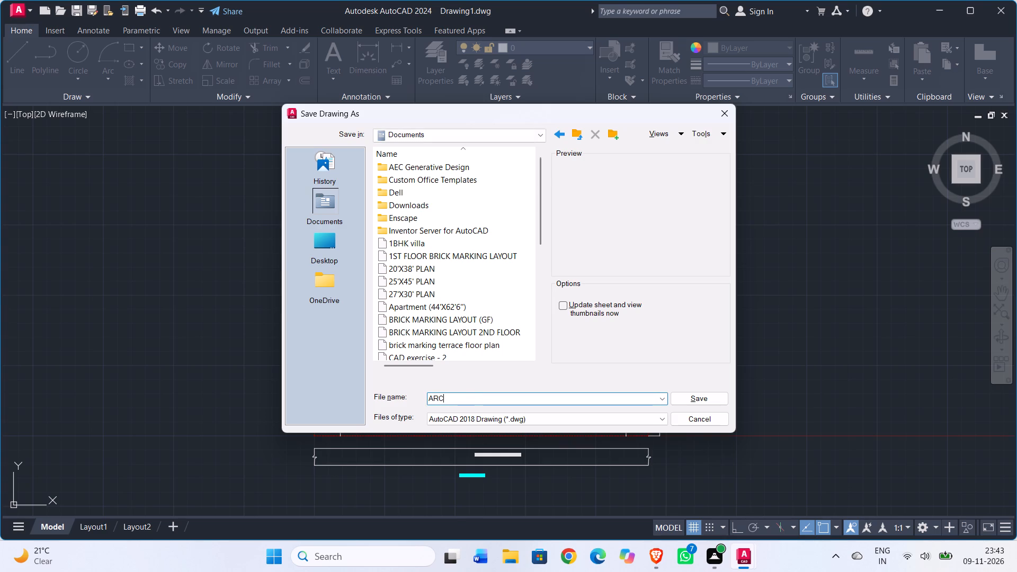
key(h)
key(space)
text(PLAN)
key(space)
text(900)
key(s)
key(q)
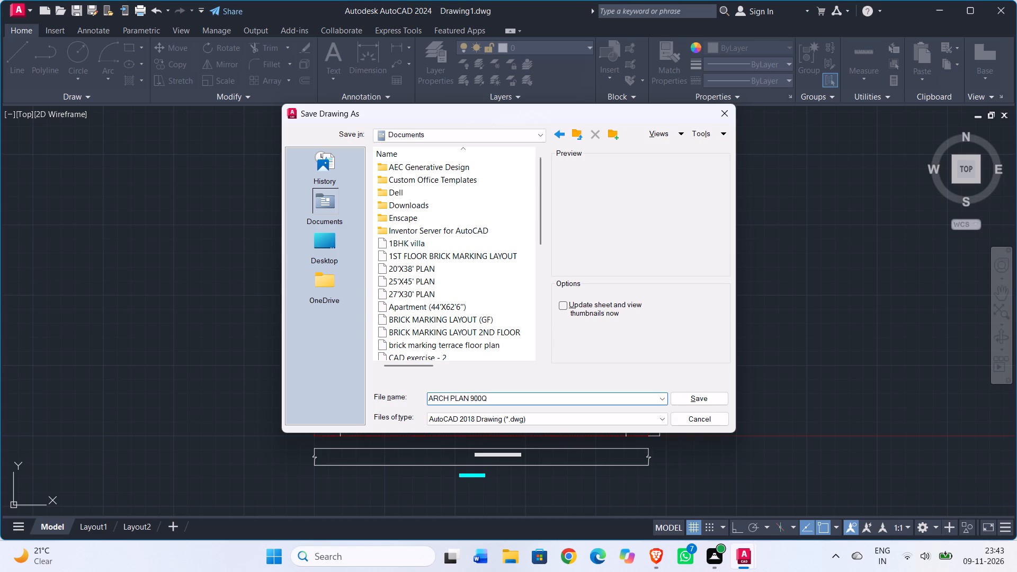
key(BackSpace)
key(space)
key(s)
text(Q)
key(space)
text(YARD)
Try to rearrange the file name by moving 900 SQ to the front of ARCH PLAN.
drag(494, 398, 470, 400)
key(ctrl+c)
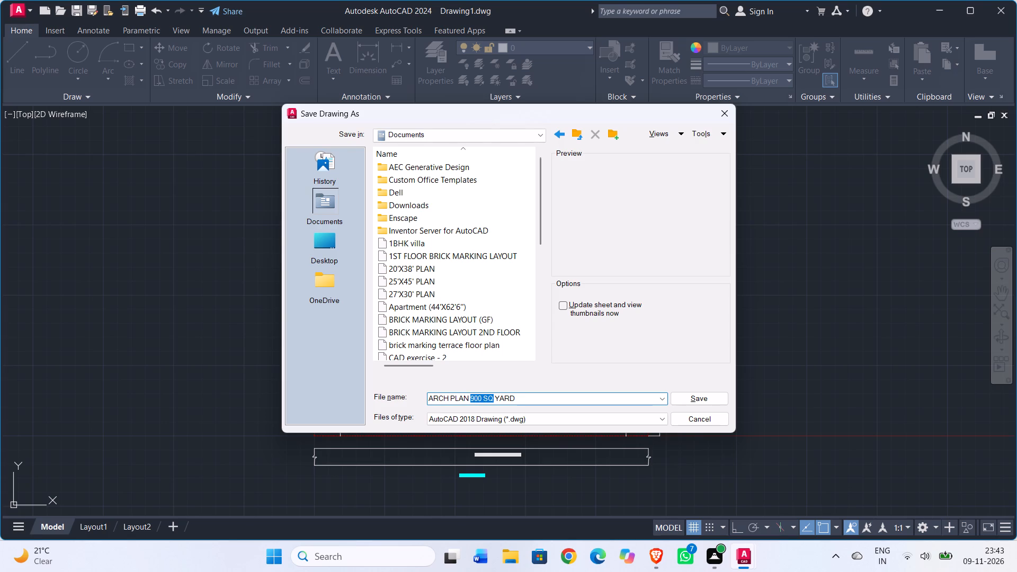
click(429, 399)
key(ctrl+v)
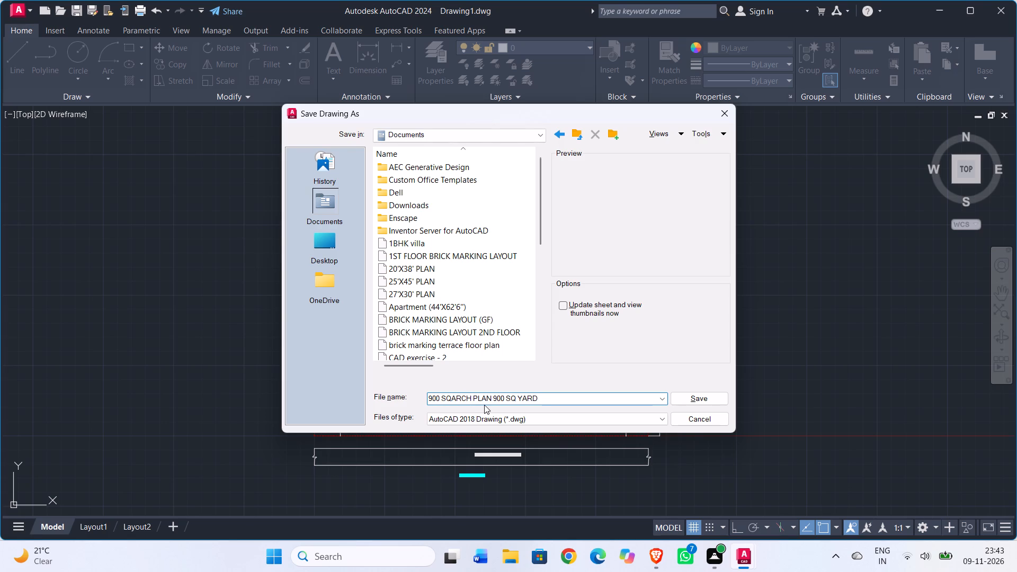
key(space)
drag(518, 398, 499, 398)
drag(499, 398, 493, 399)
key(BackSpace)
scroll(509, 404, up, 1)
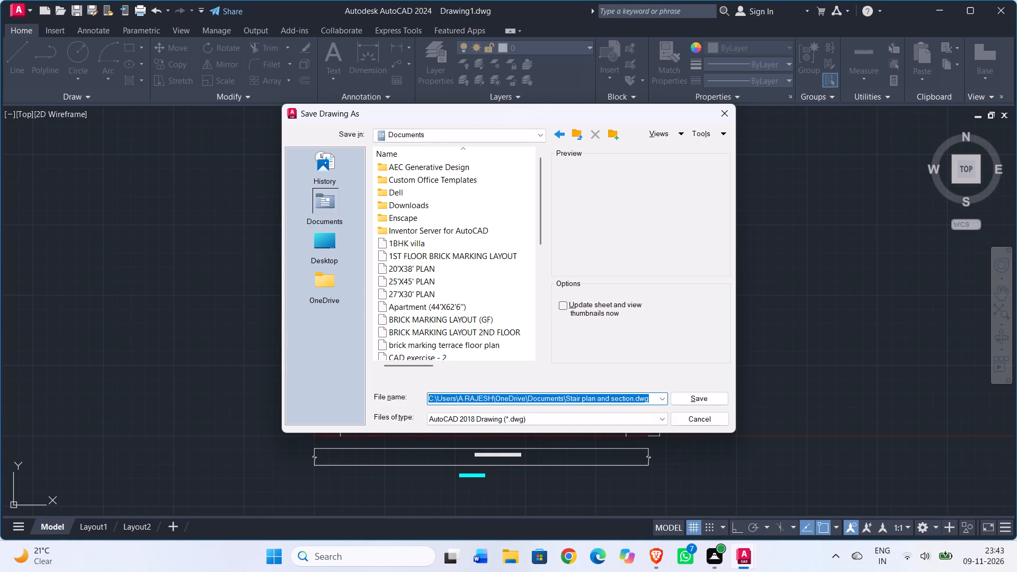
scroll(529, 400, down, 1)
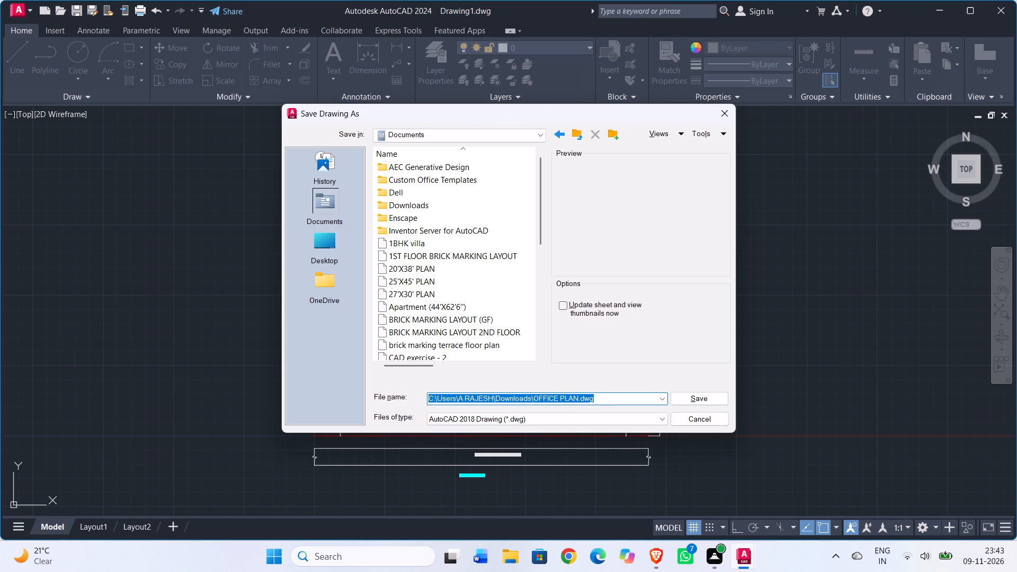
Name the file 900 SQ YARD ARC PLAN and save the drawing.
text(900 SQ)
key(space)
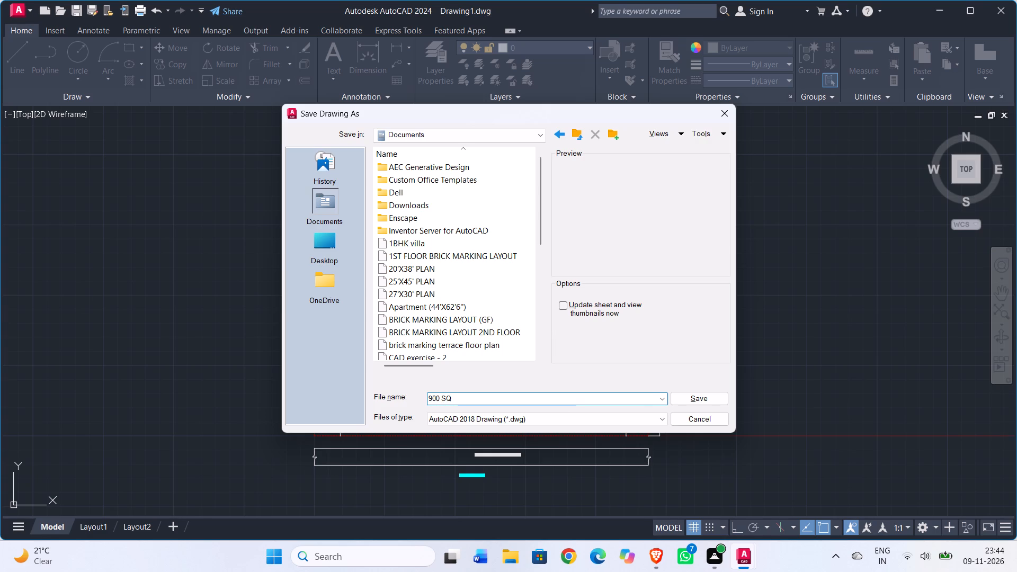
text(YARD)
key(space)
text(ARC PLAN)
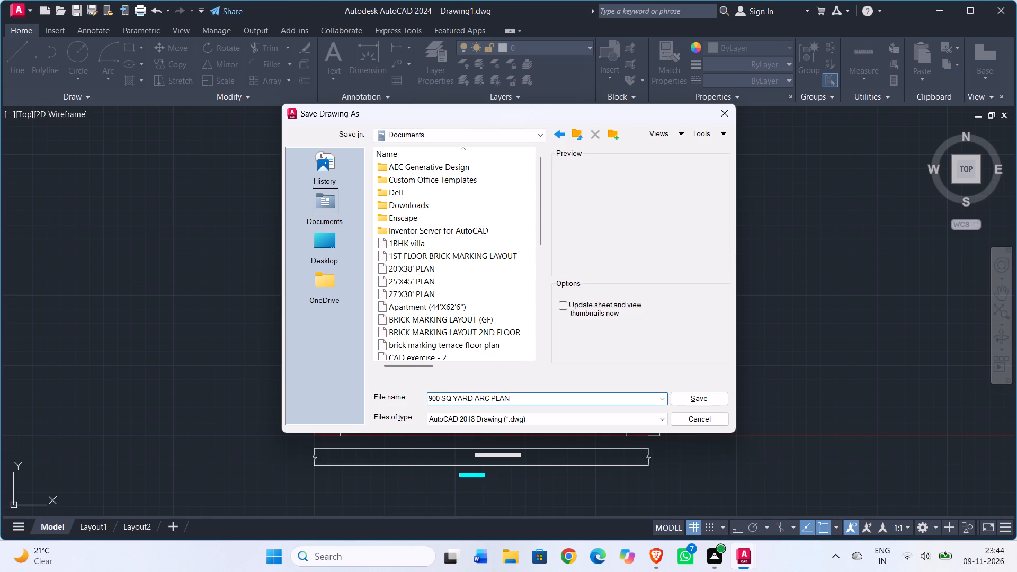
key(Return)
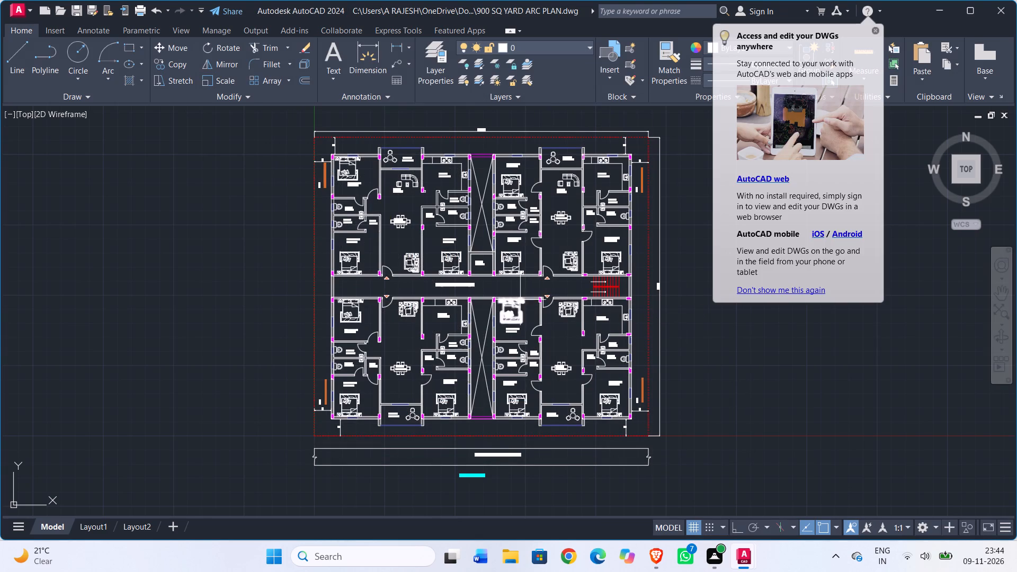
Dismiss the notice about accessing drawings on the web and mobile apps.
middle_drag(515, 289, 548, 298)
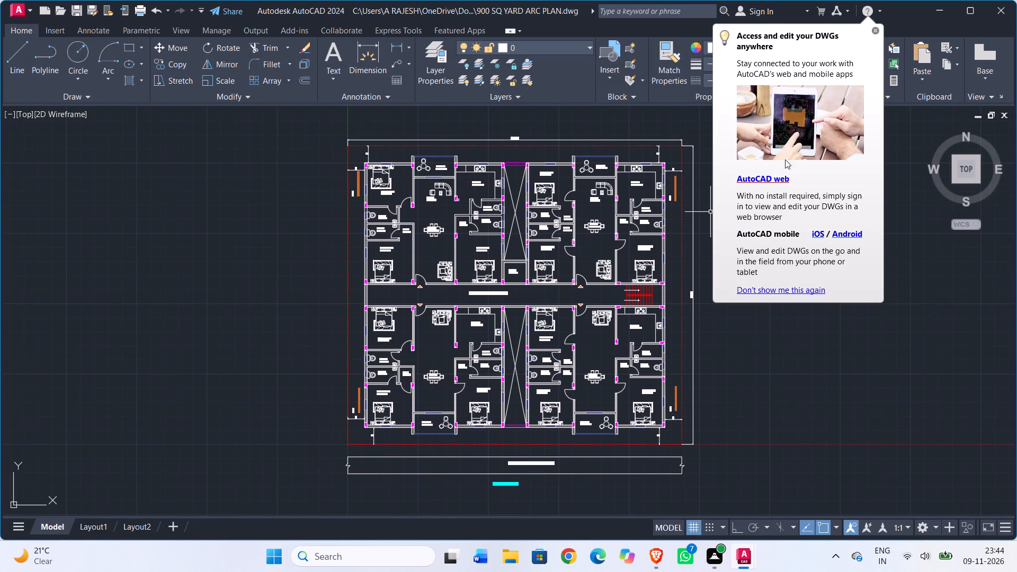
click(876, 32)
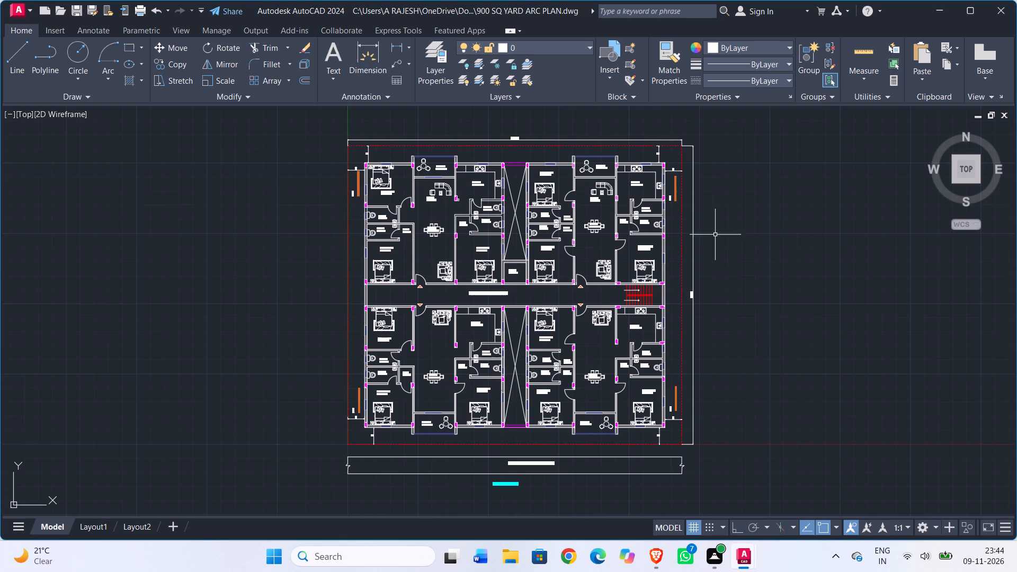
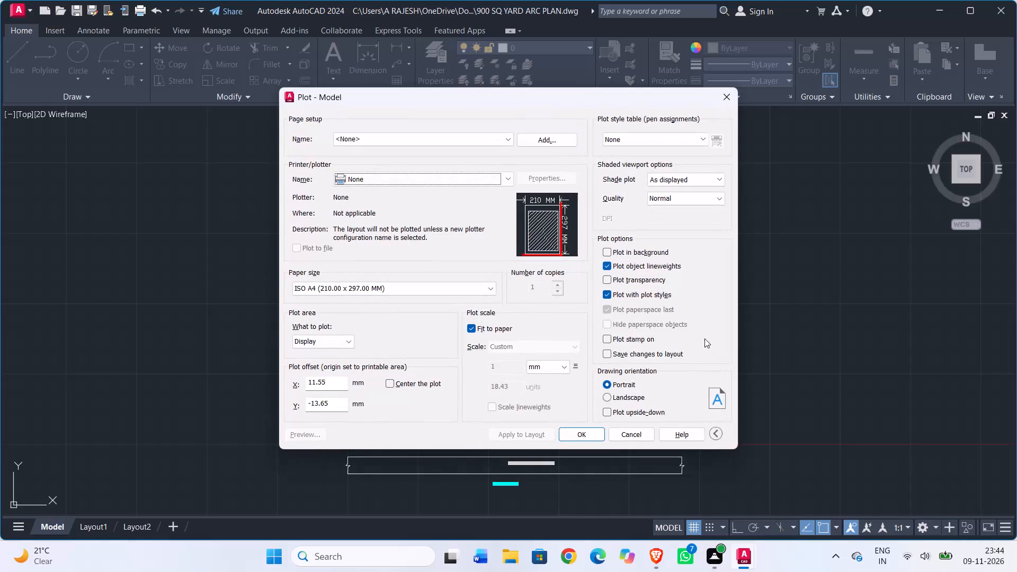
Set the plotter to DWG To PDF.pc3 and center the plot on the ISO A4 sheet.
click(462, 182)
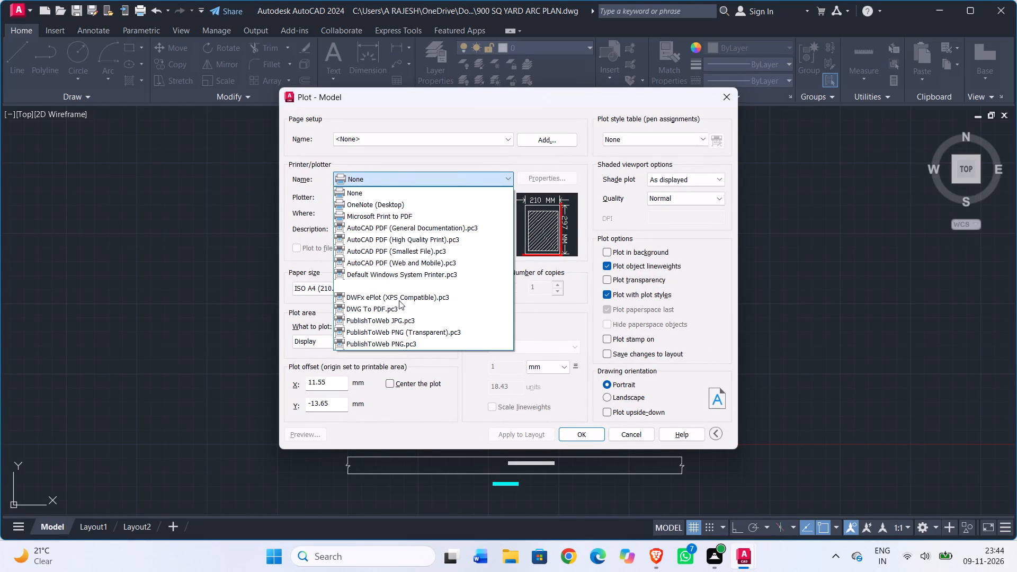
click(398, 307)
click(345, 339)
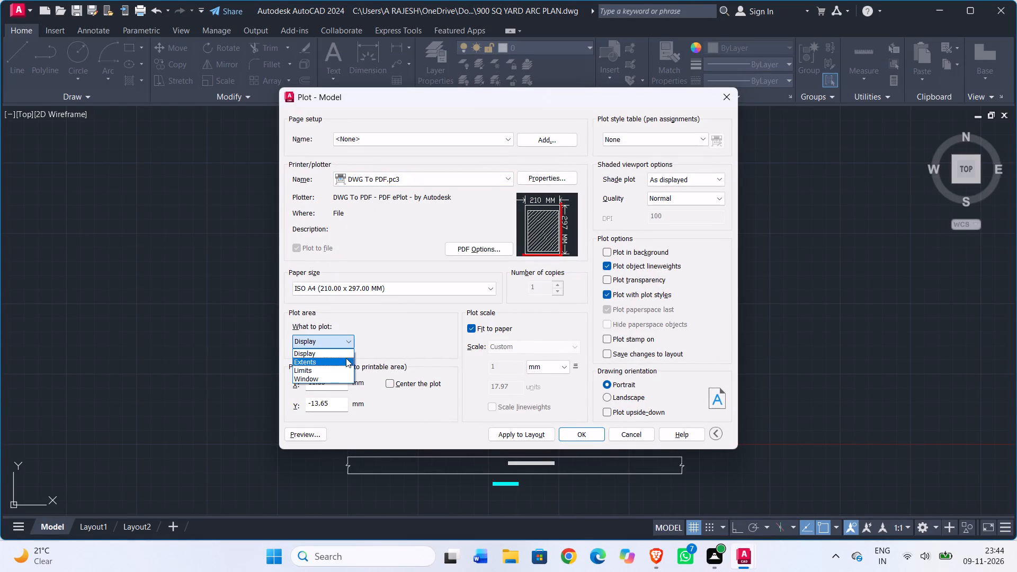
click(391, 345)
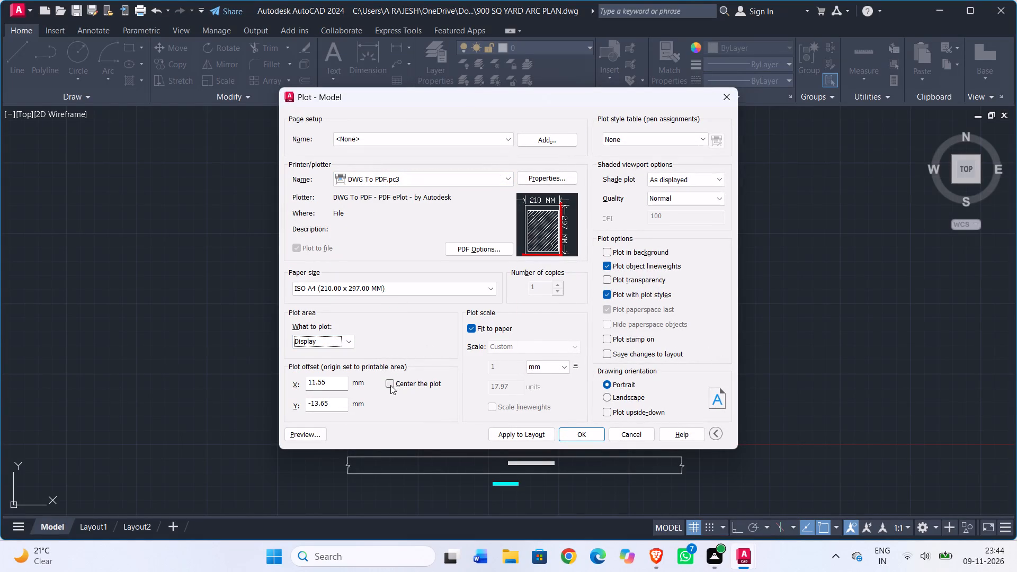
click(390, 385)
Define the plot area as a window enclosing the whole floor plan, its outer dimensions, the road strip and the title below.
click(349, 342)
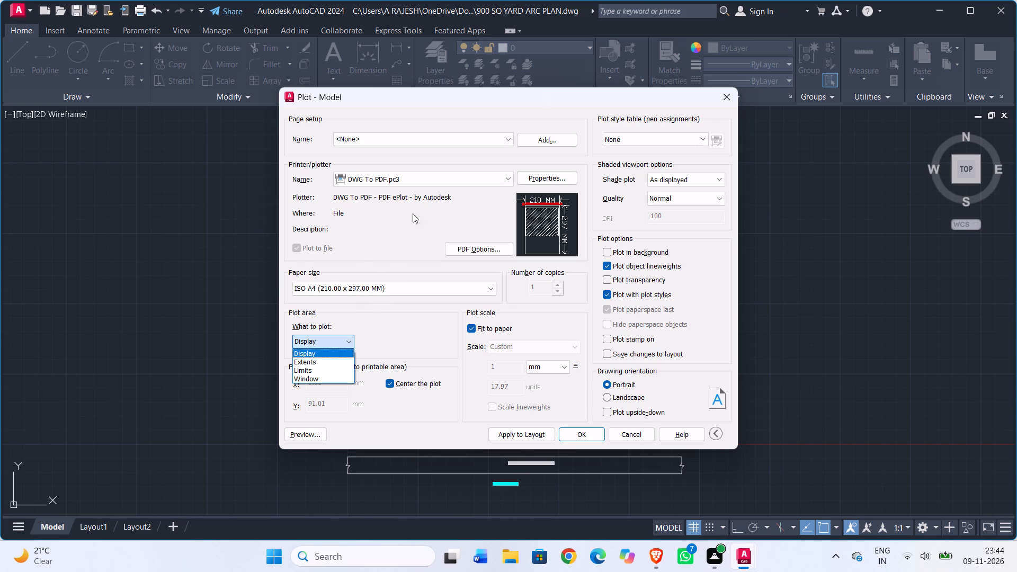
click(333, 382)
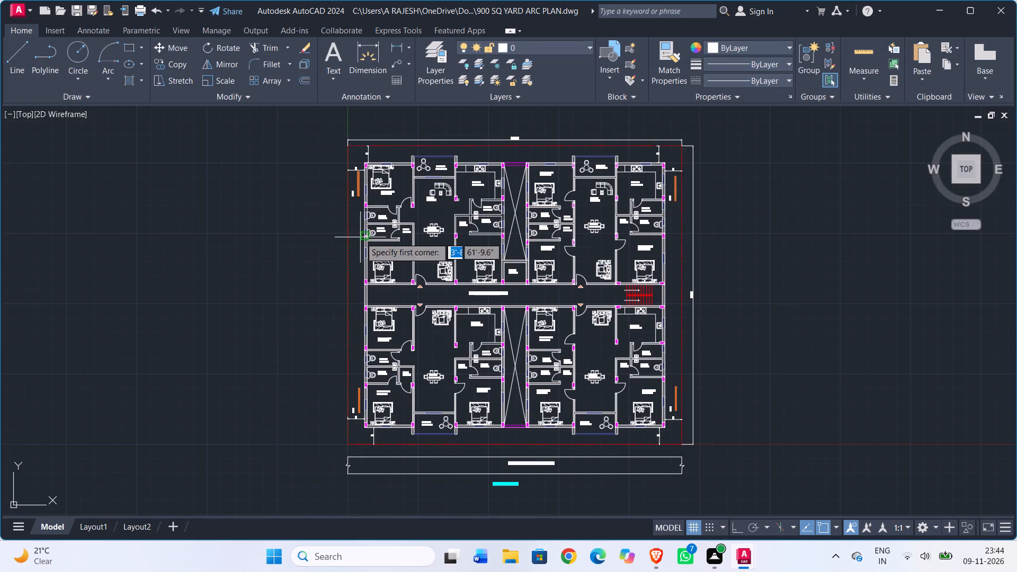
click(324, 124)
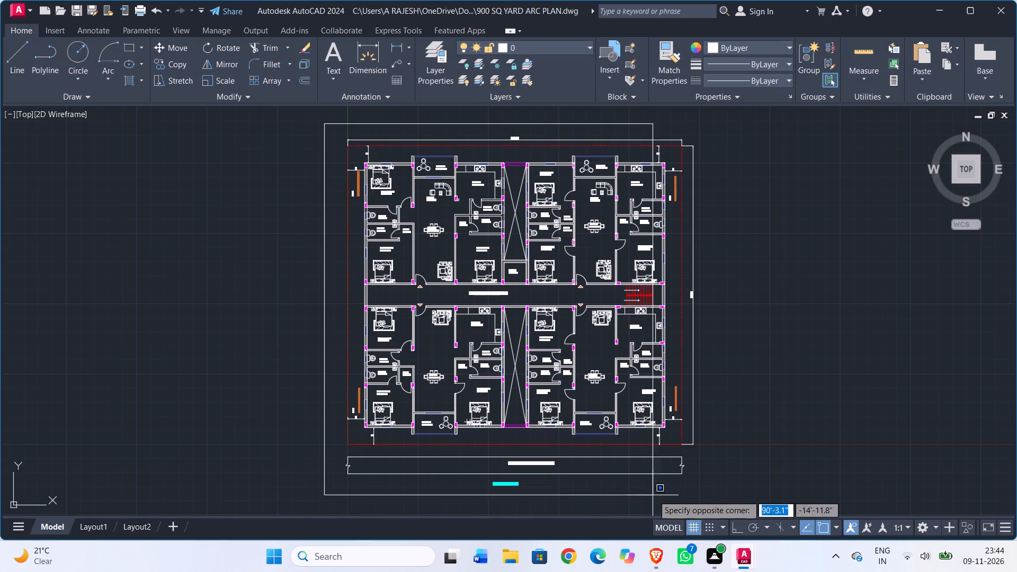
click(711, 501)
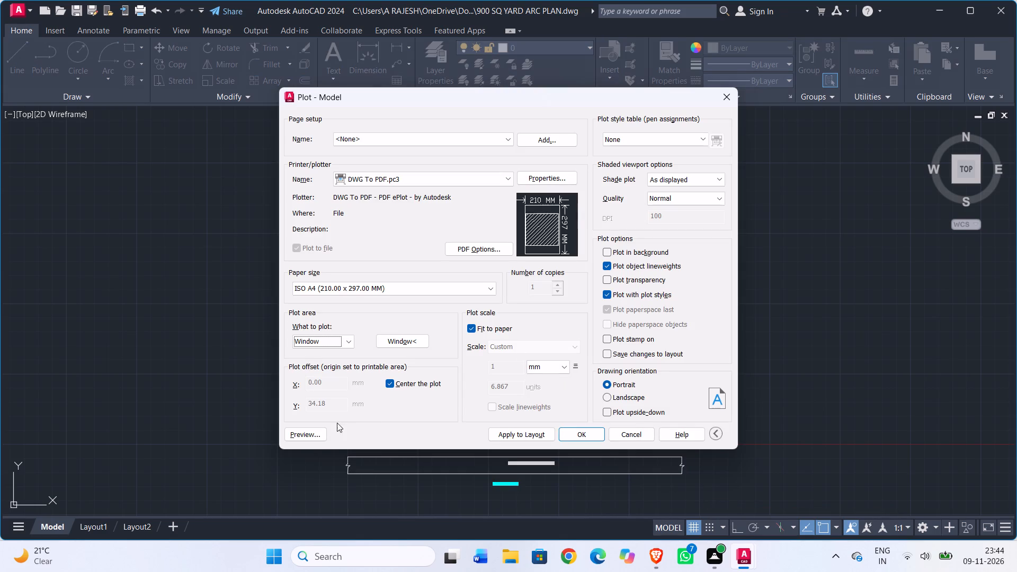
Preview the plot and examine the room labels, furniture and placement of the plan on the sheet.
click(314, 435)
scroll(514, 299, up, 3)
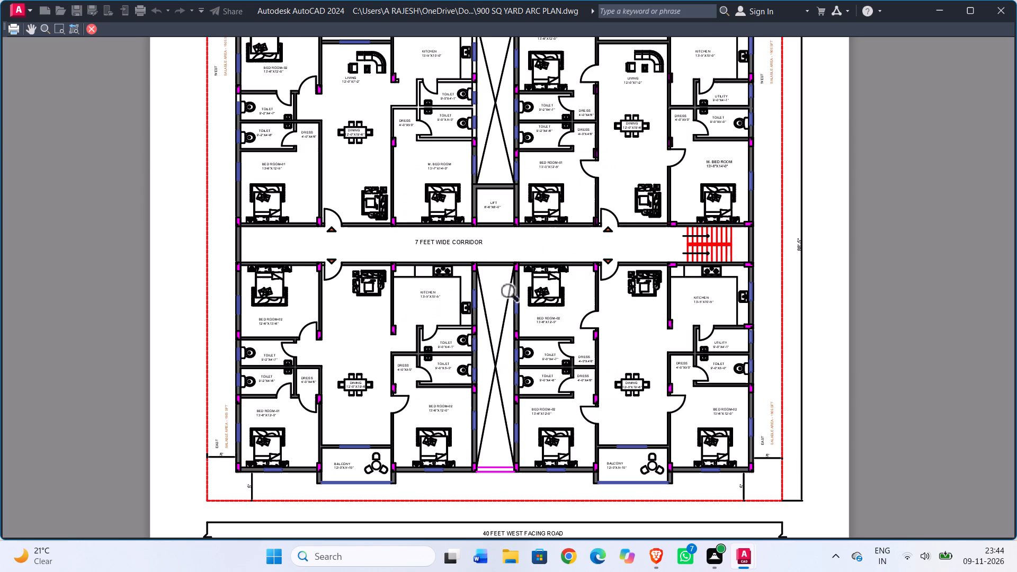
scroll(412, 311, up, 4)
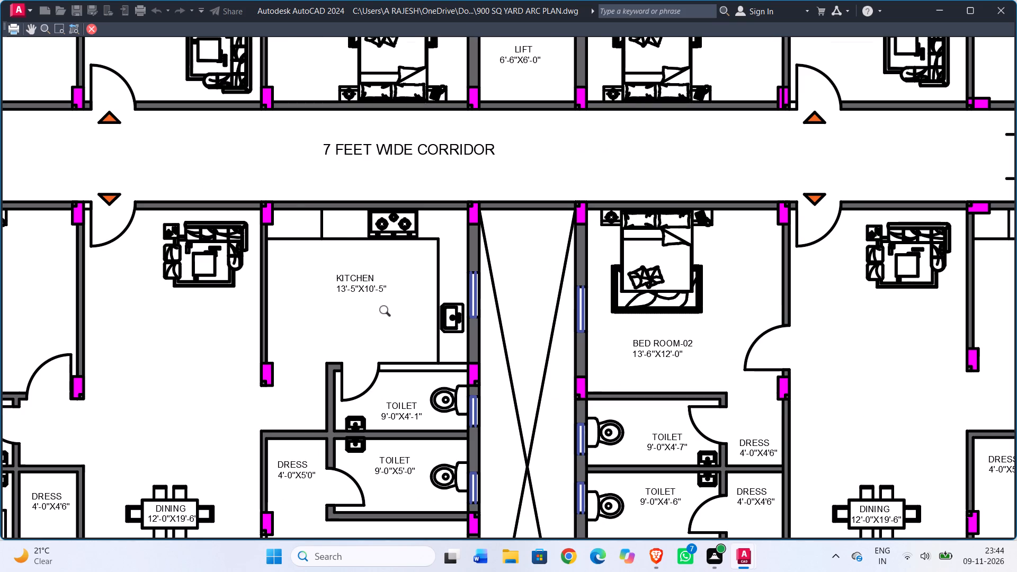
scroll(387, 311, down, 3)
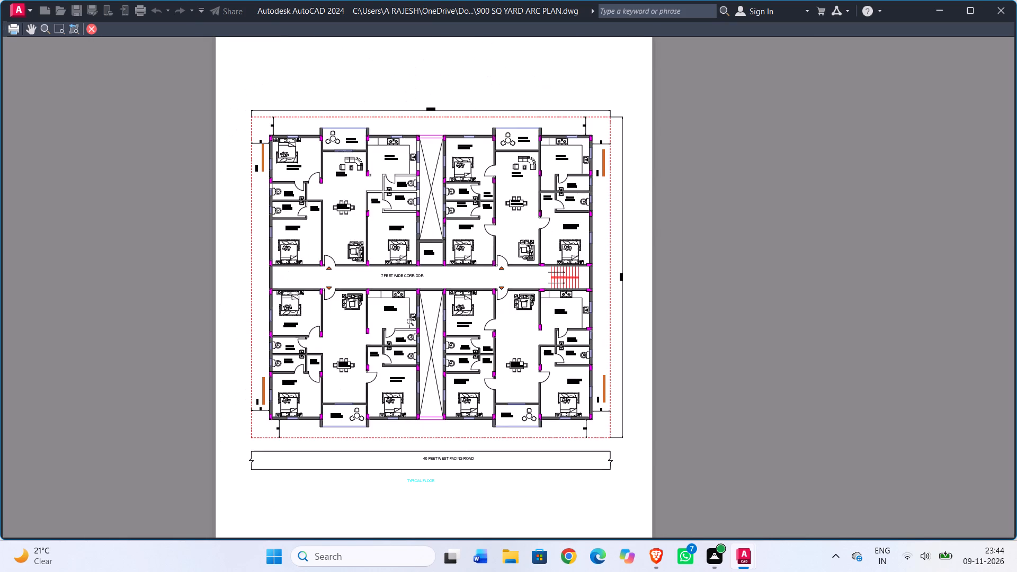
scroll(413, 323, down, 1)
middle_drag(476, 338, 564, 336)
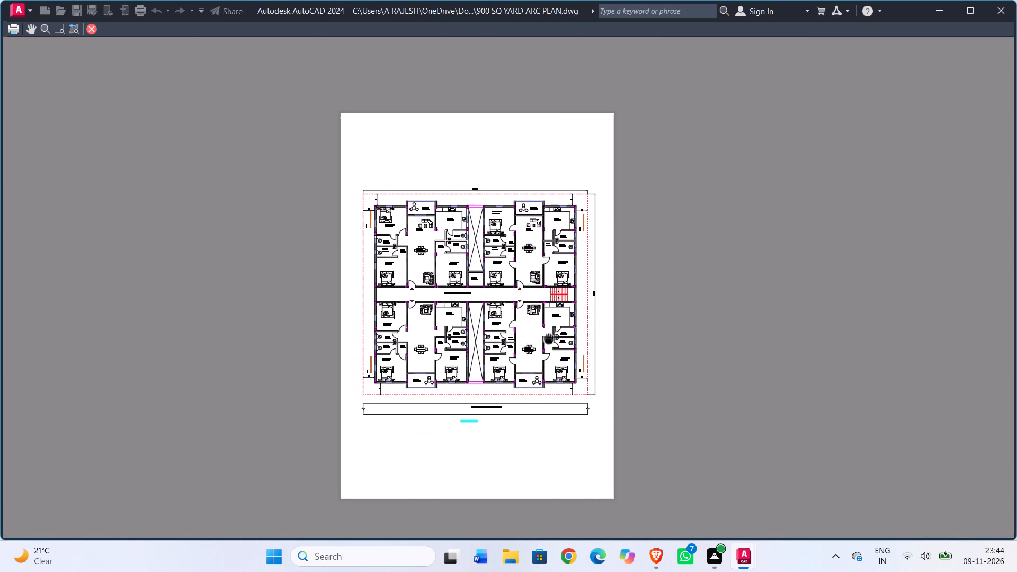
middle_drag(564, 336, 582, 335)
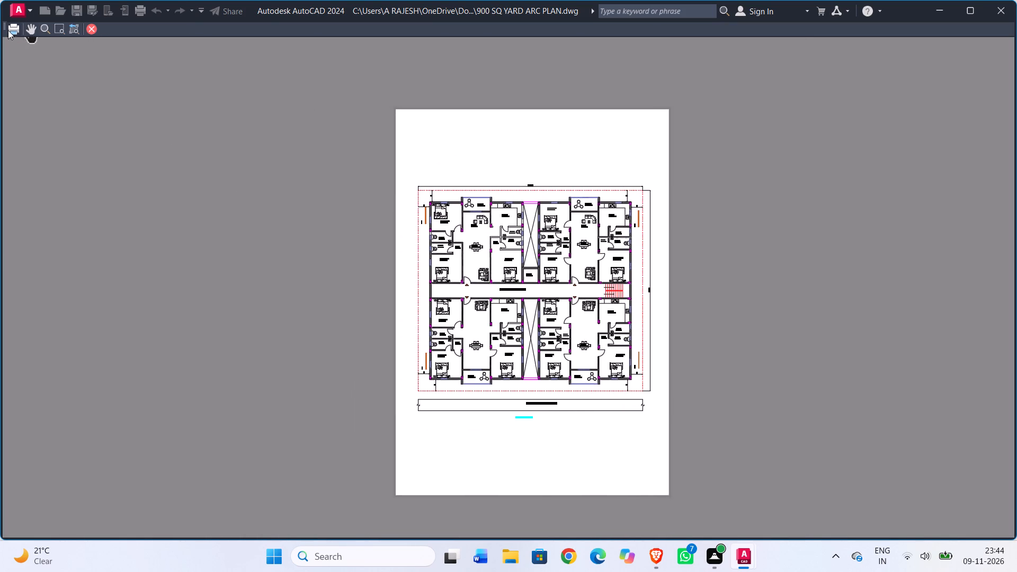
Plot the previewed sheet and save it in Documents as 900 SQ YARD ARC PLAN-Model.pdf.
click(8, 30)
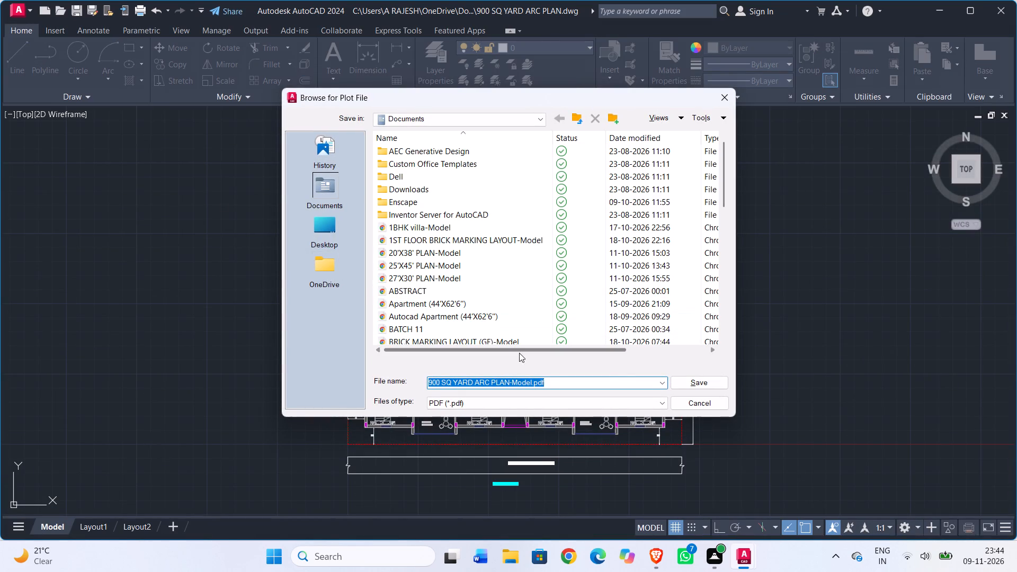
click(693, 386)
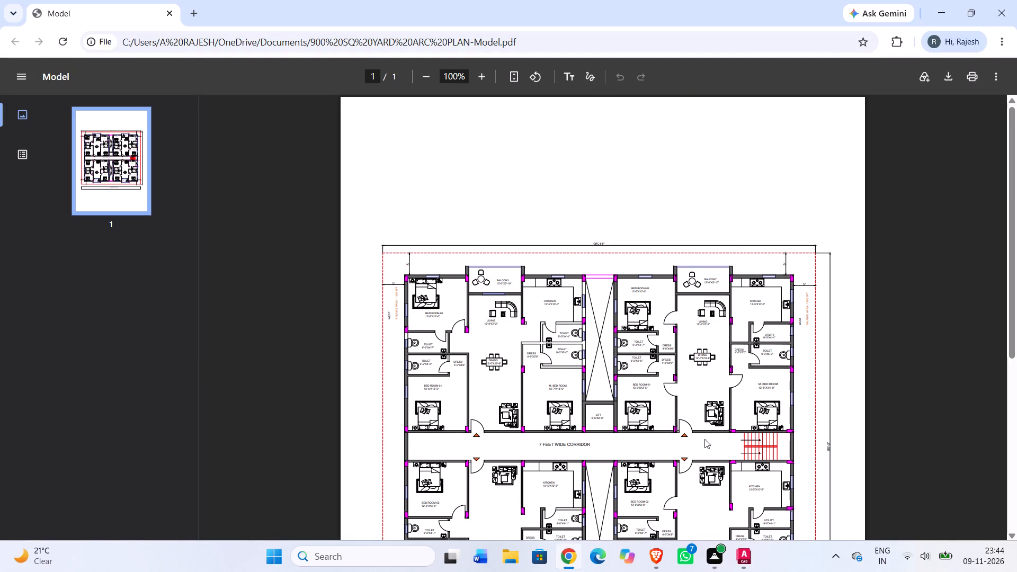
Examine the plotted PDF in Chrome, checking the room labels and linework up close and the full sheet.
scroll(704, 441, down, 2)
scroll(571, 387, up, 3)
scroll(568, 385, down, 1)
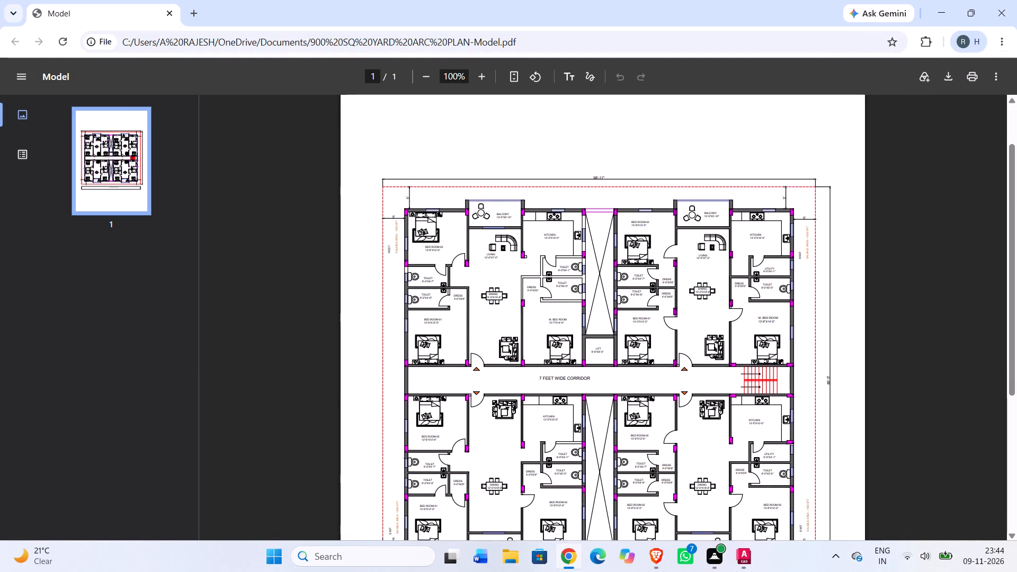
ctrl+scroll(568, 385, up, 5)
ctrl+scroll(568, 313, up, 3)
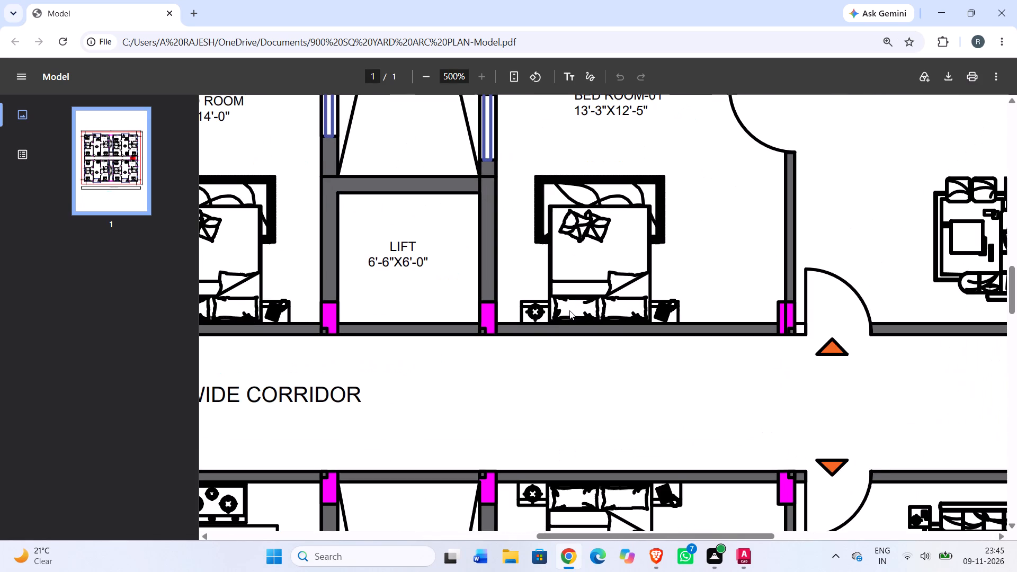
ctrl+scroll(570, 310, up, 1)
ctrl+scroll(570, 310, down, 6)
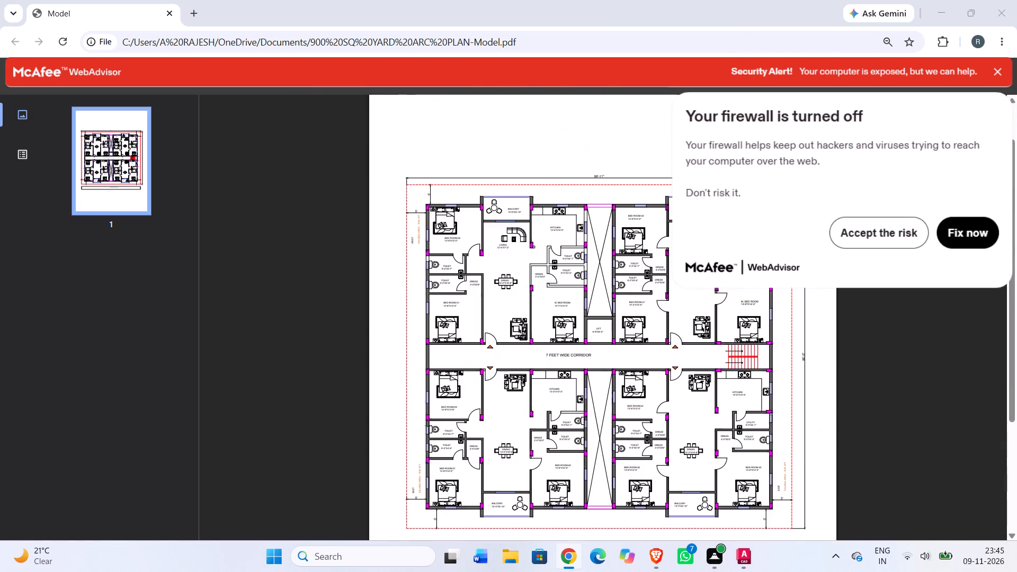
ctrl+scroll(659, 341, down, 2)
Dismiss the McAfee WebAdvisor firewall alert by accepting the risk.
click(878, 223)
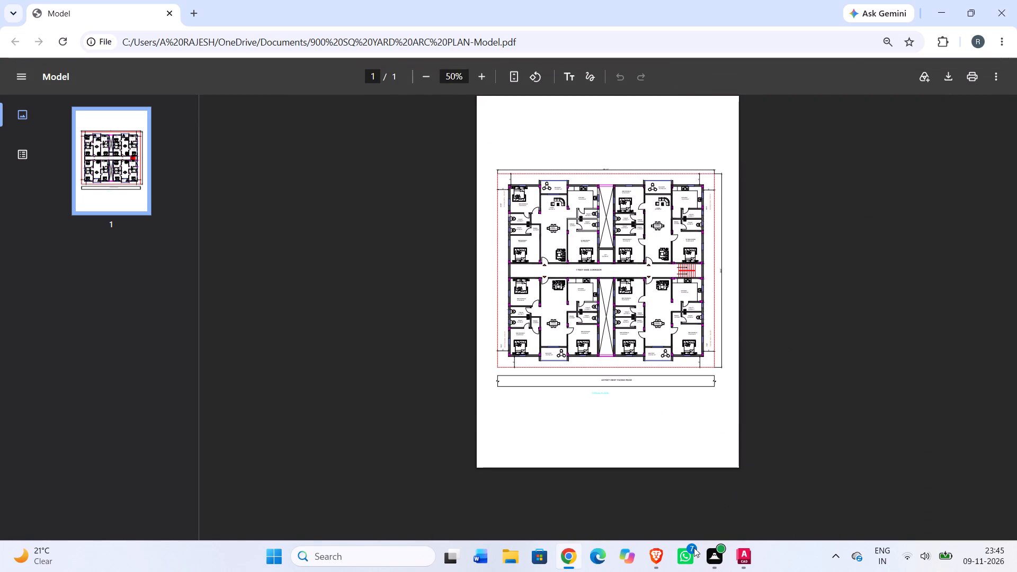